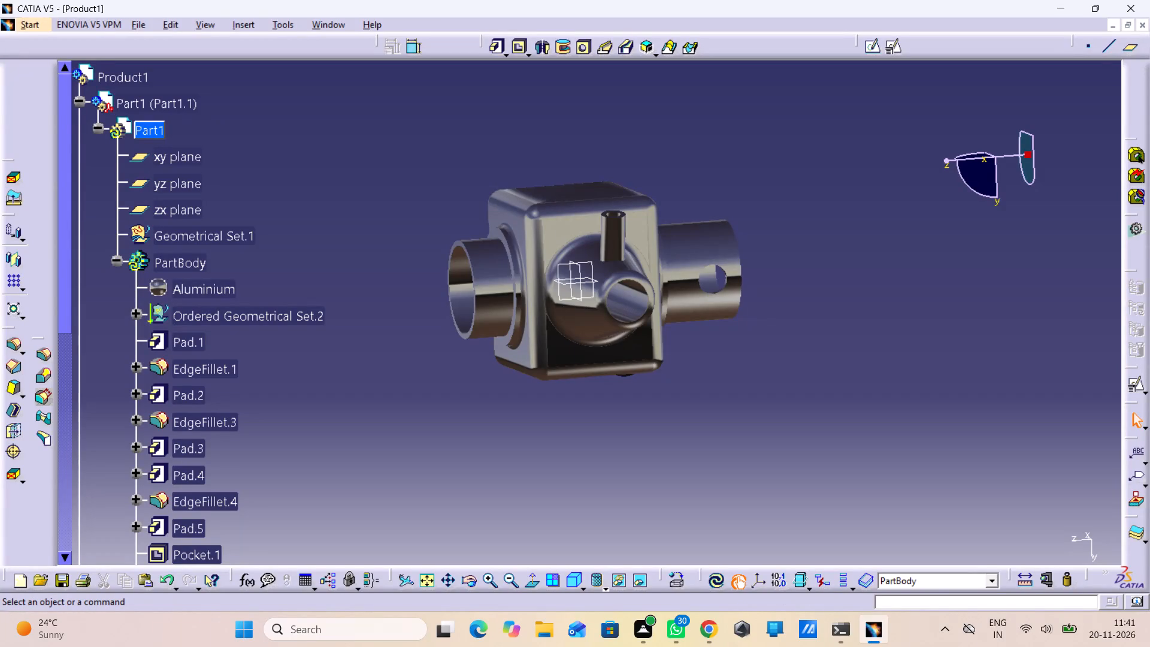
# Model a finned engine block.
# Create a new part in the Part Design workbench, keeping the proposed name and the hybrid design and geometrical set options.
pyautogui.click(30, 28)
pyautogui.click(52, 68)
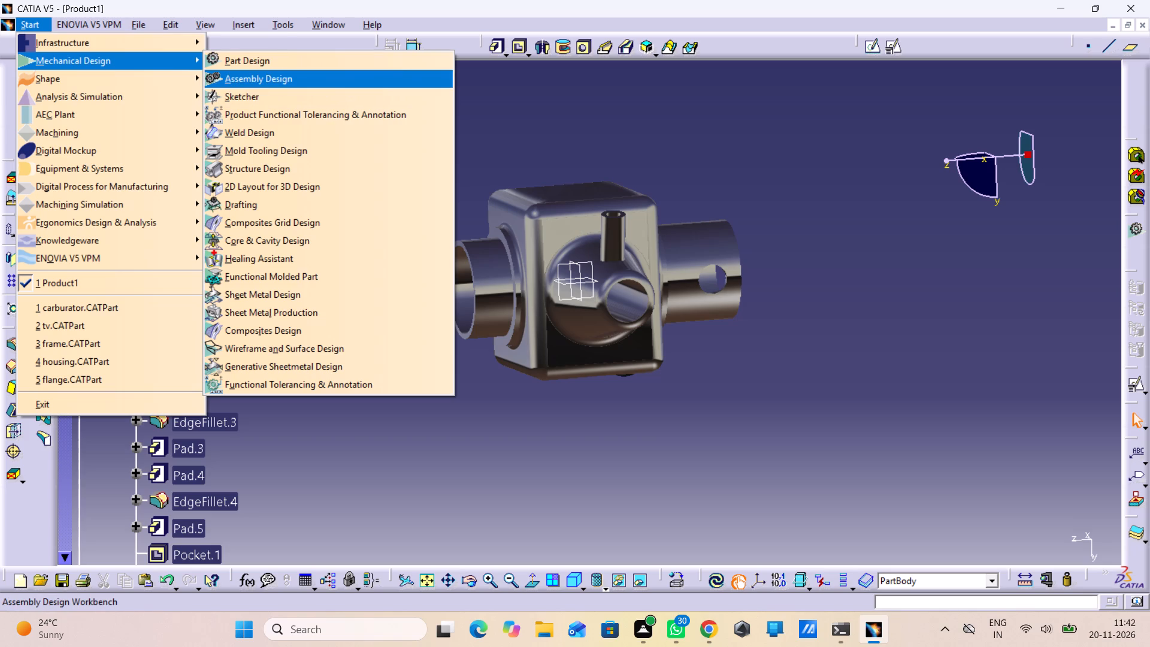
pyautogui.click(305, 66)
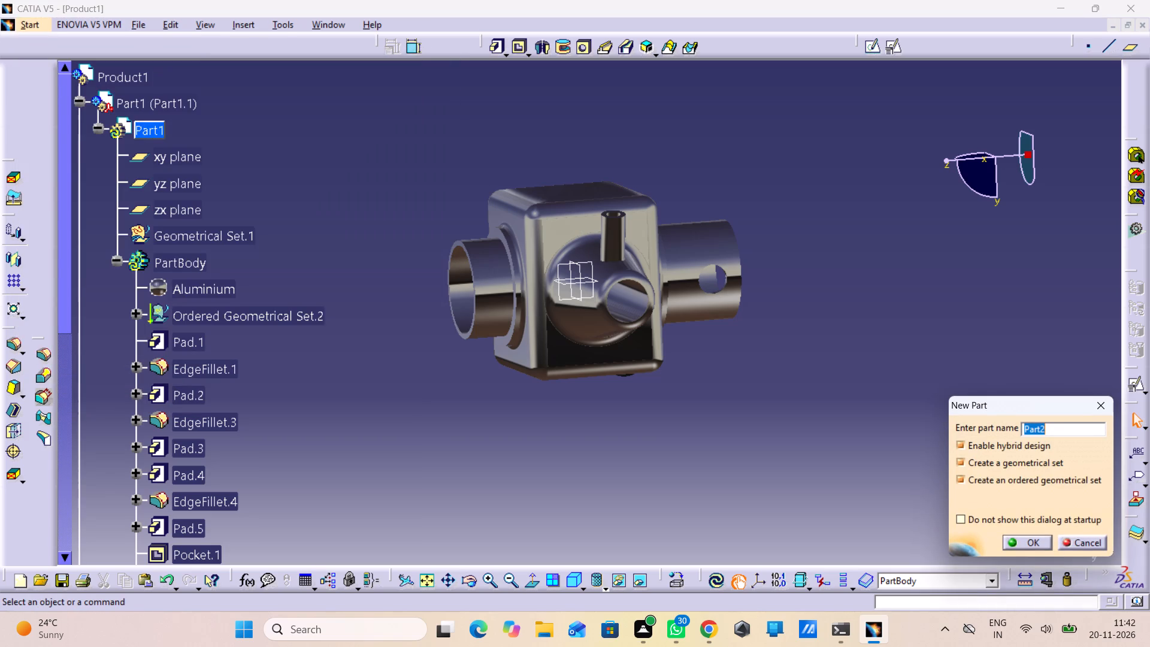
pyautogui.click(1033, 540)
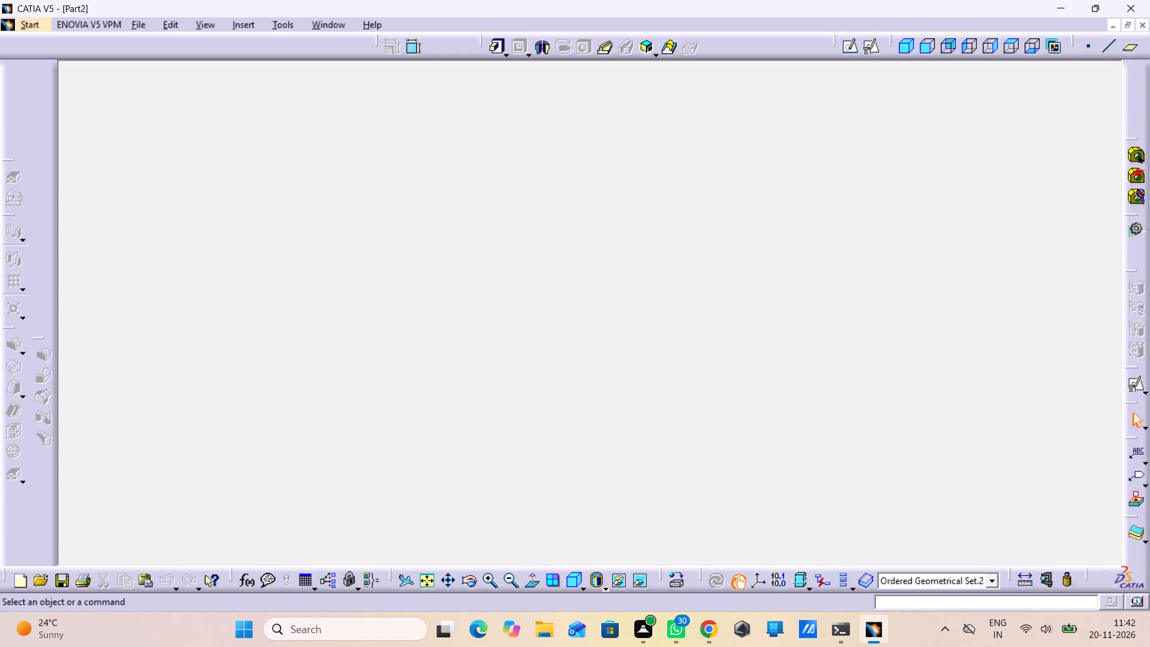
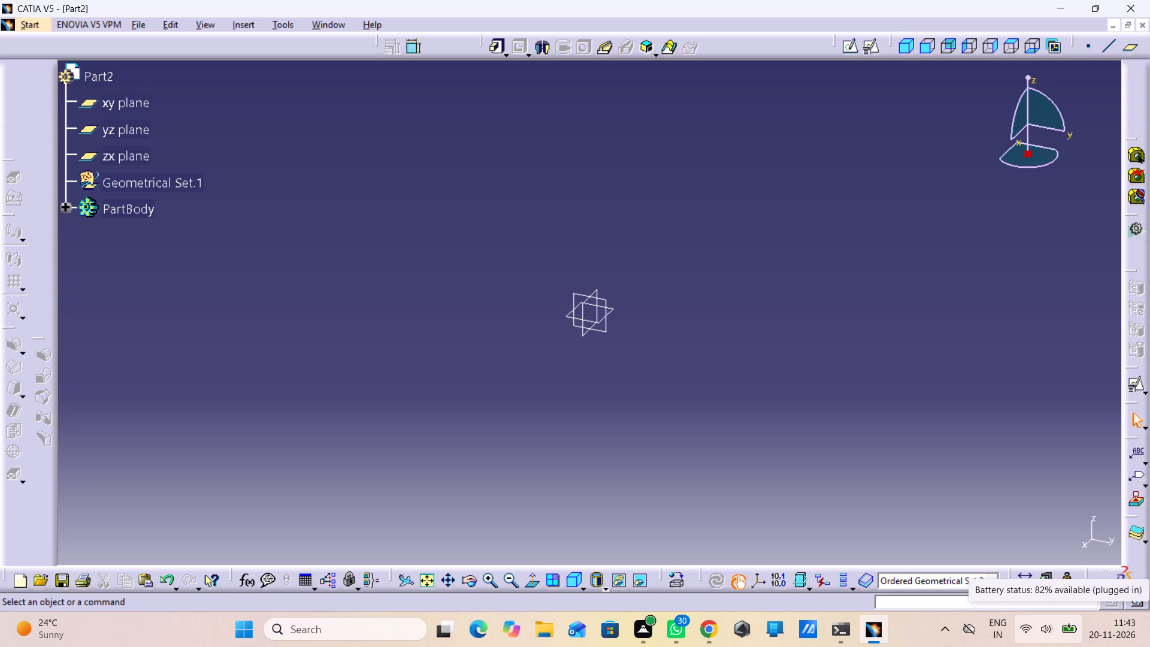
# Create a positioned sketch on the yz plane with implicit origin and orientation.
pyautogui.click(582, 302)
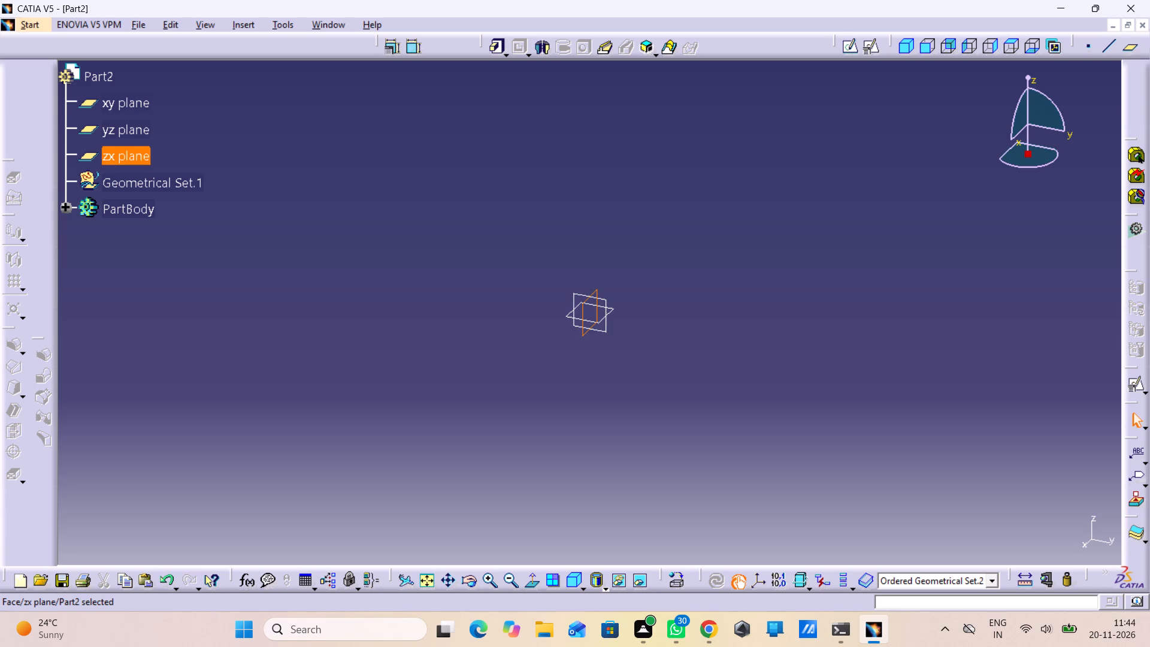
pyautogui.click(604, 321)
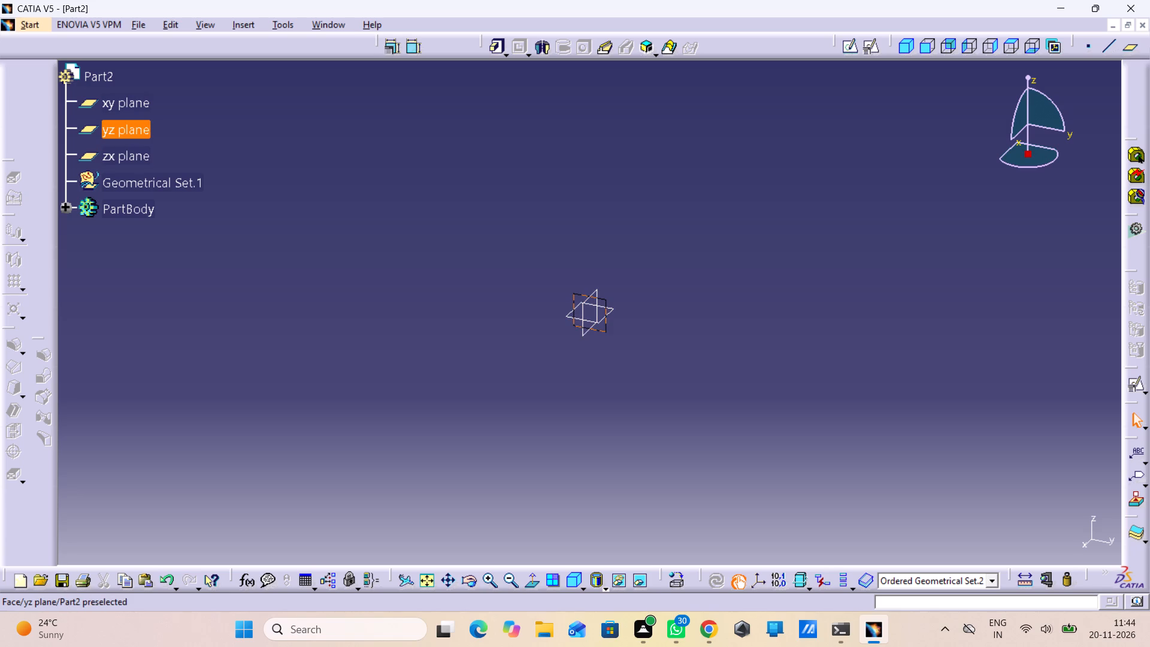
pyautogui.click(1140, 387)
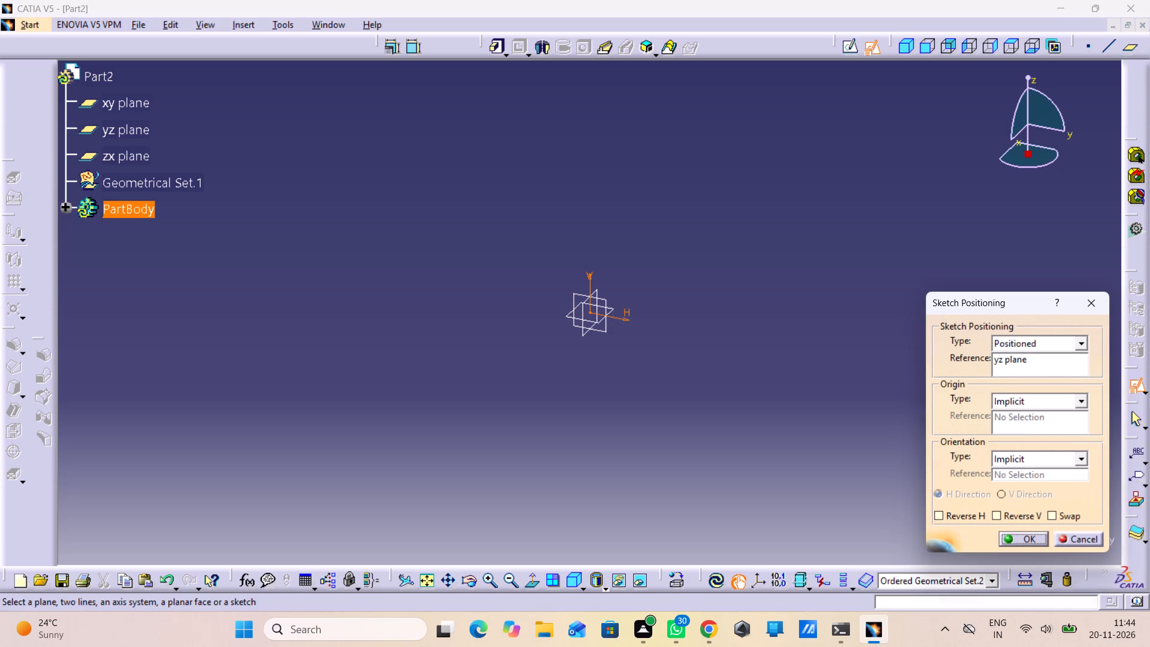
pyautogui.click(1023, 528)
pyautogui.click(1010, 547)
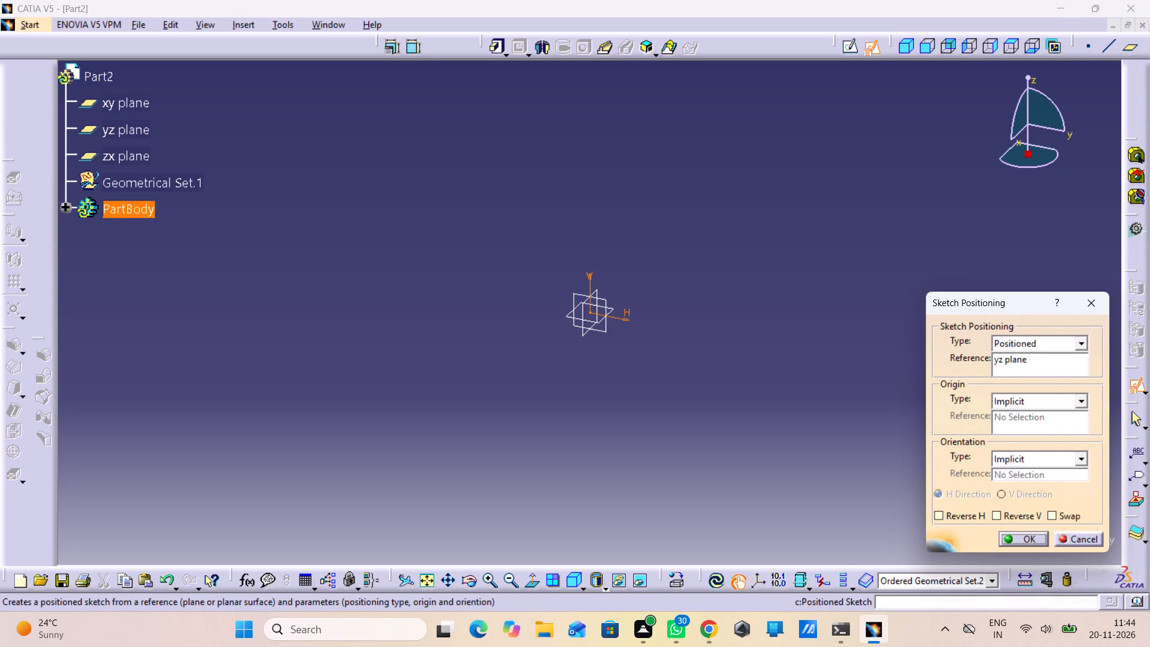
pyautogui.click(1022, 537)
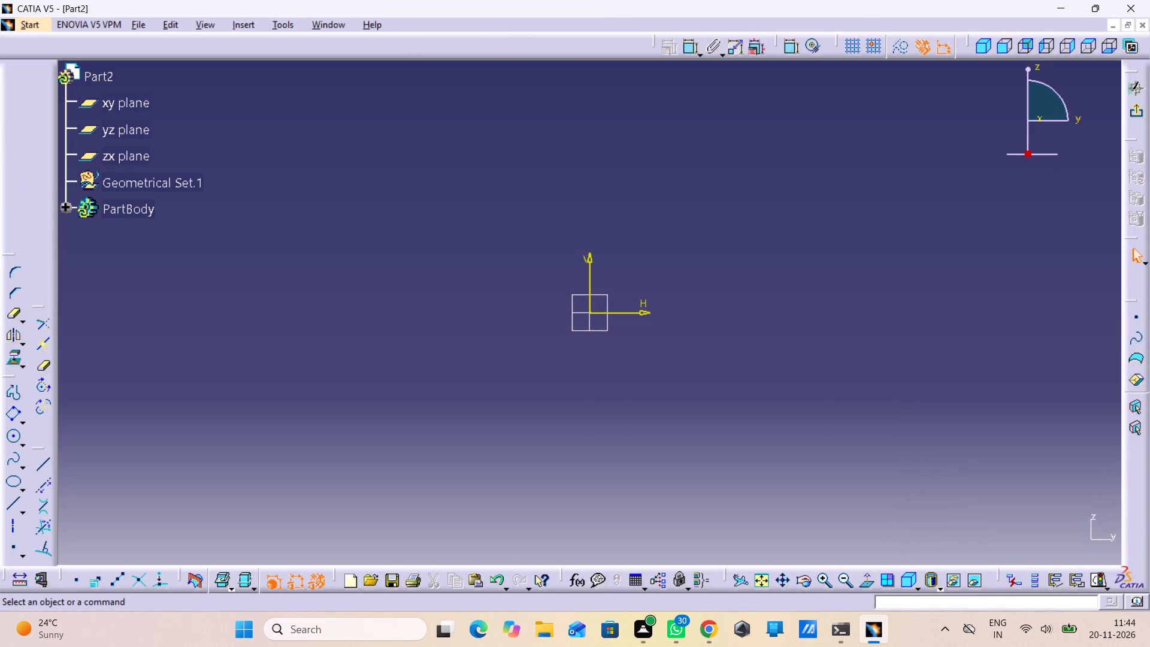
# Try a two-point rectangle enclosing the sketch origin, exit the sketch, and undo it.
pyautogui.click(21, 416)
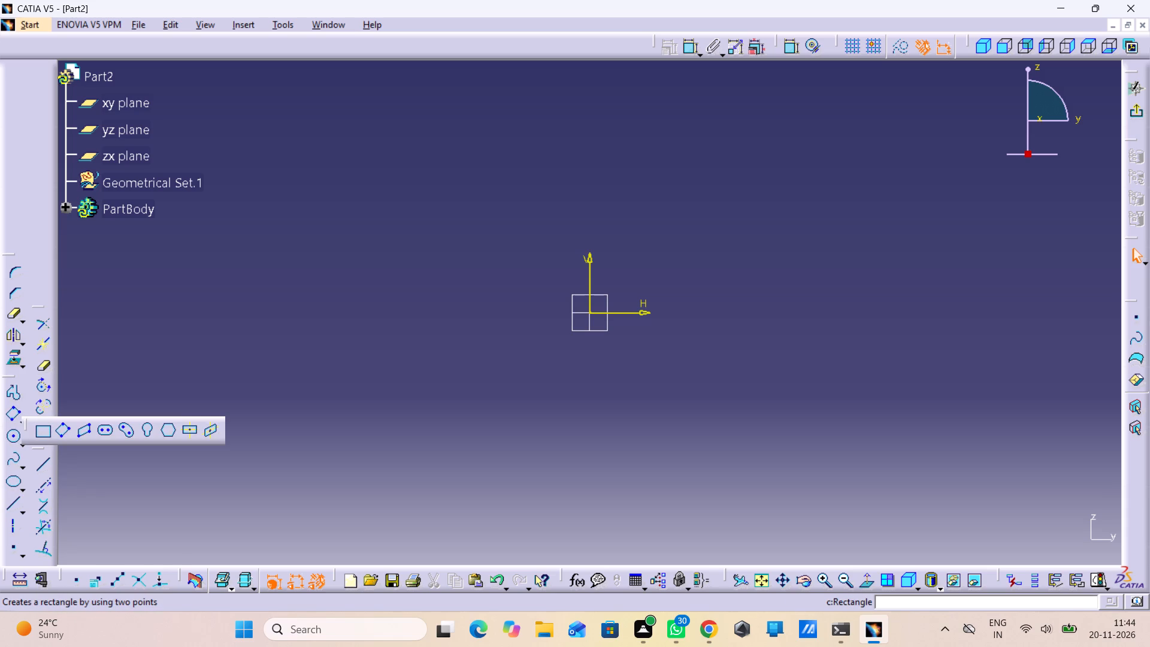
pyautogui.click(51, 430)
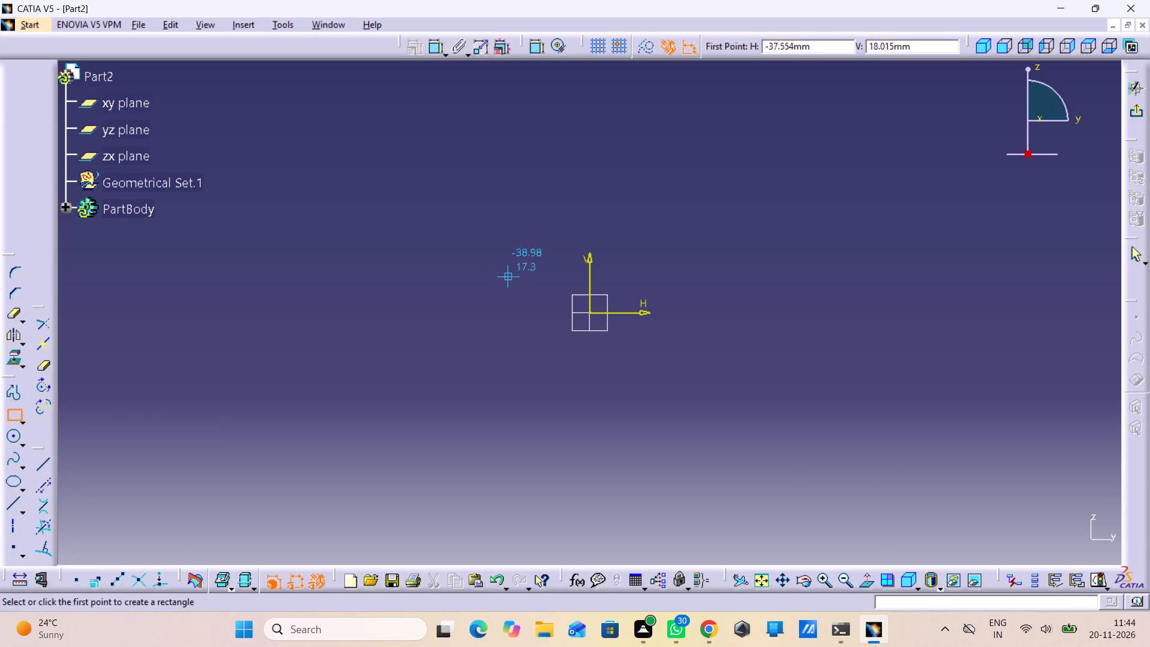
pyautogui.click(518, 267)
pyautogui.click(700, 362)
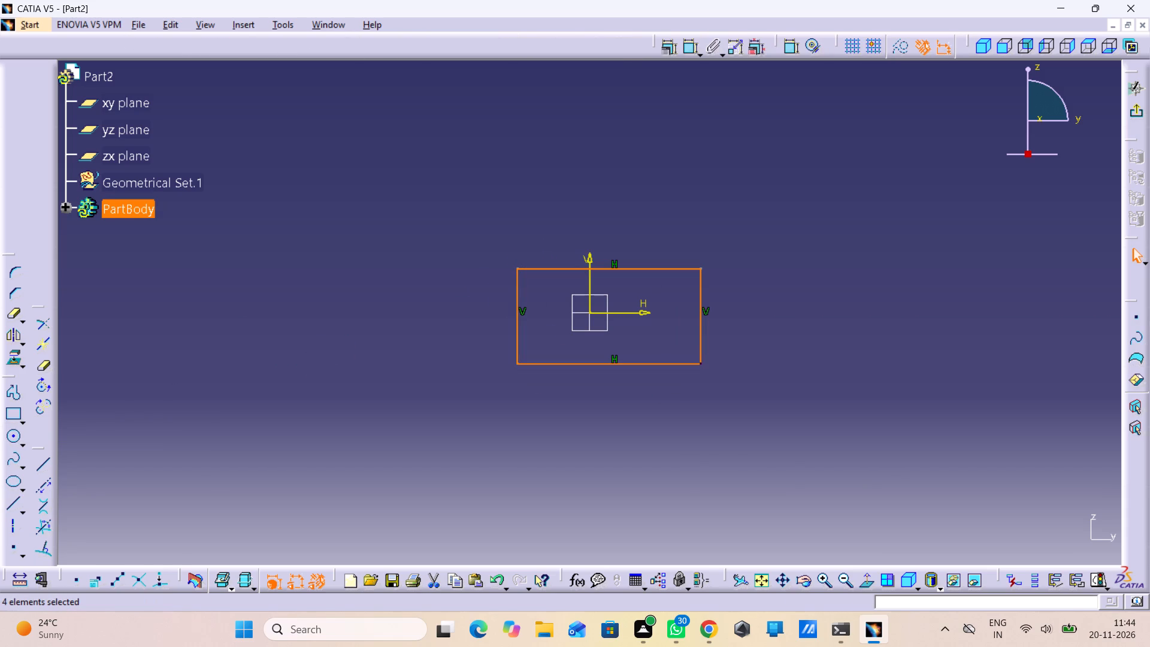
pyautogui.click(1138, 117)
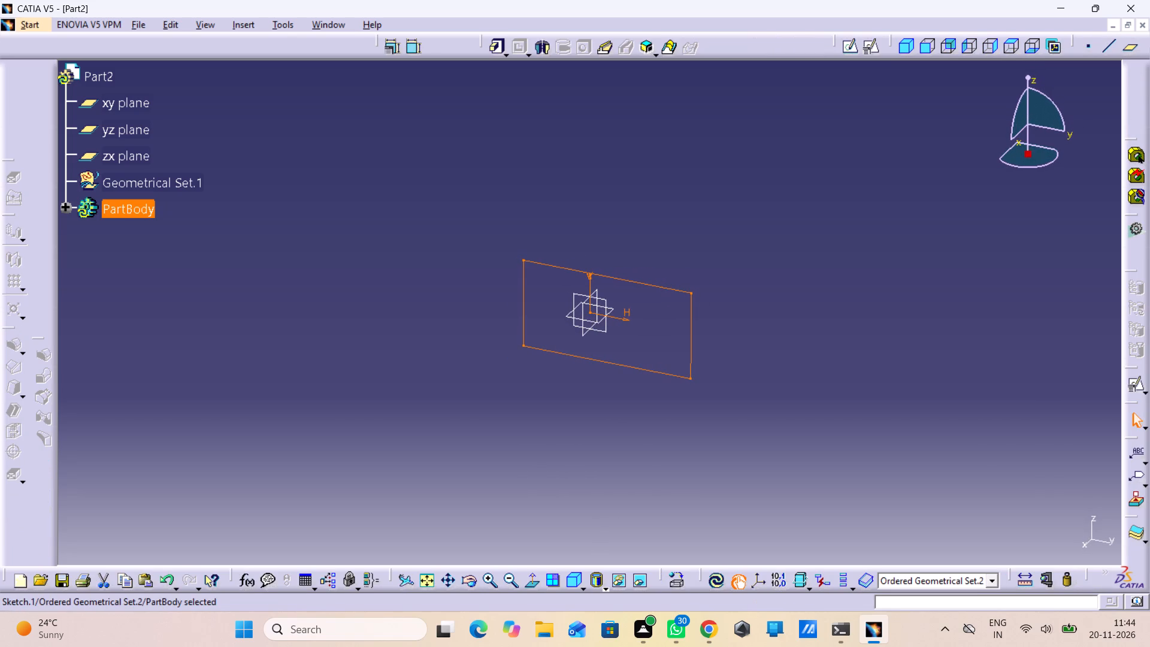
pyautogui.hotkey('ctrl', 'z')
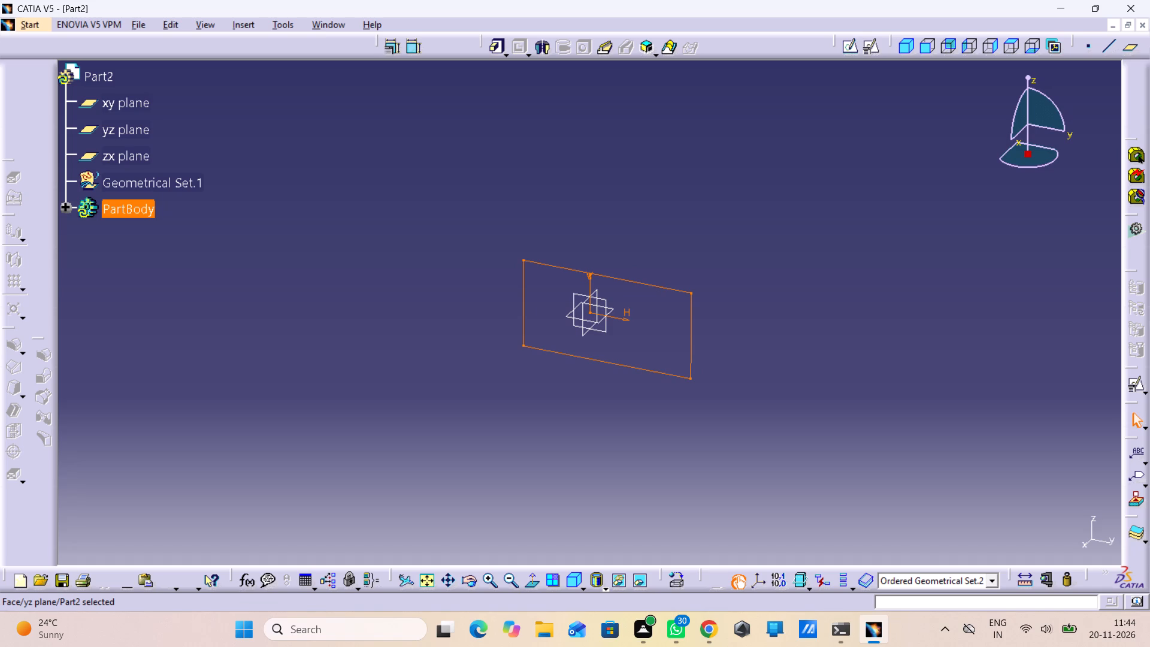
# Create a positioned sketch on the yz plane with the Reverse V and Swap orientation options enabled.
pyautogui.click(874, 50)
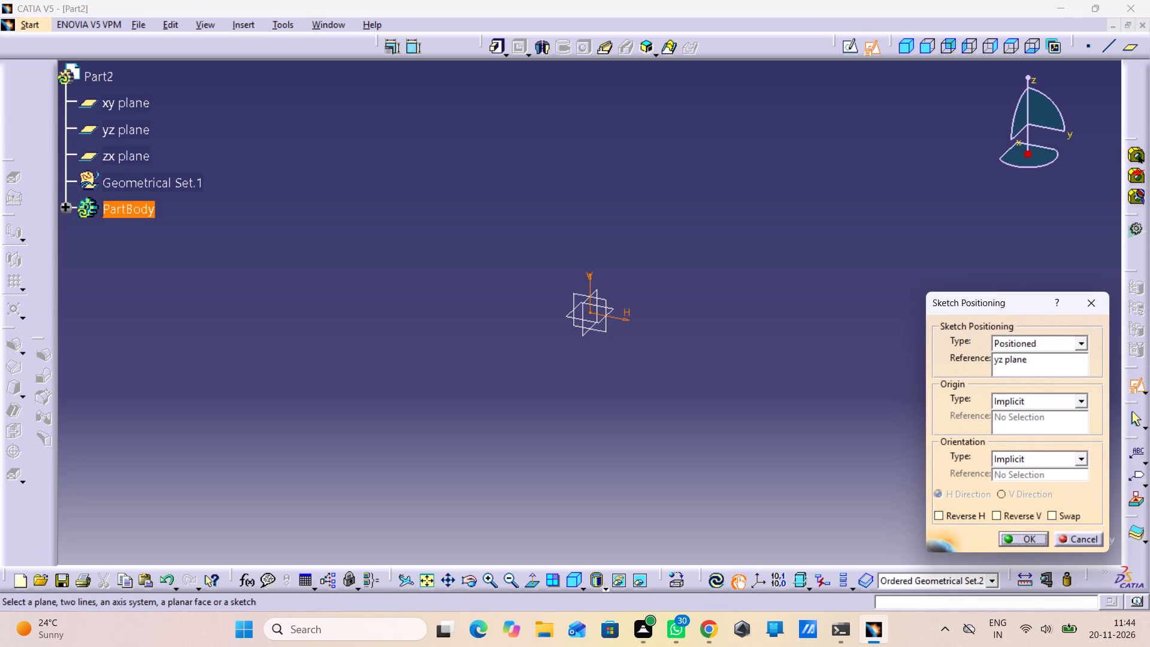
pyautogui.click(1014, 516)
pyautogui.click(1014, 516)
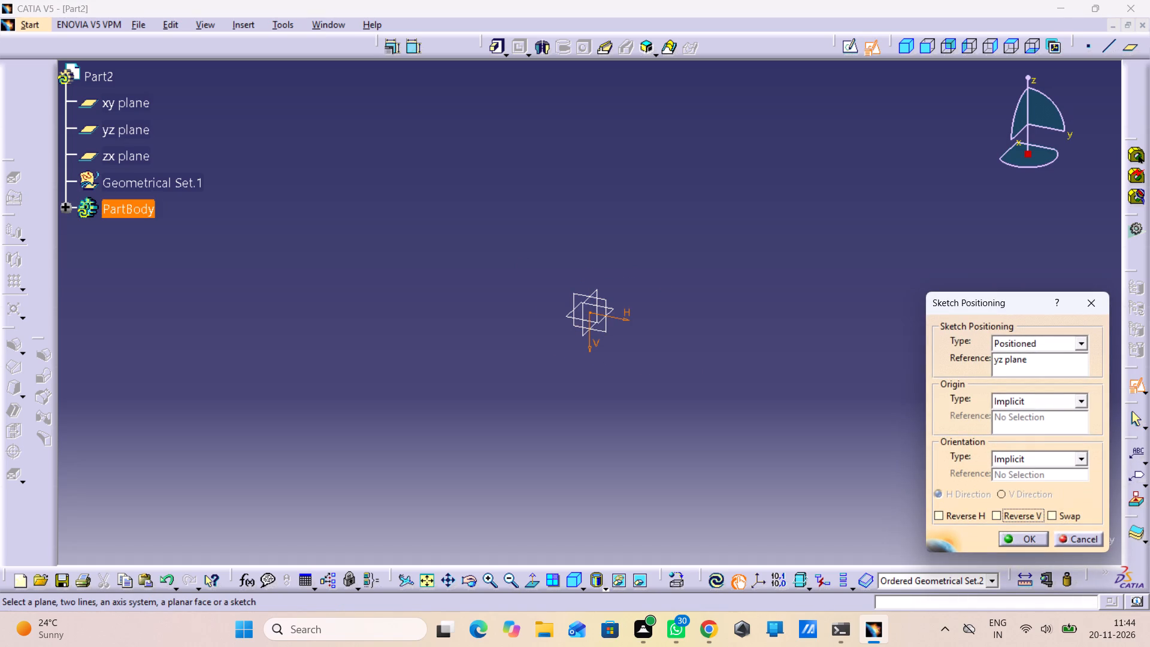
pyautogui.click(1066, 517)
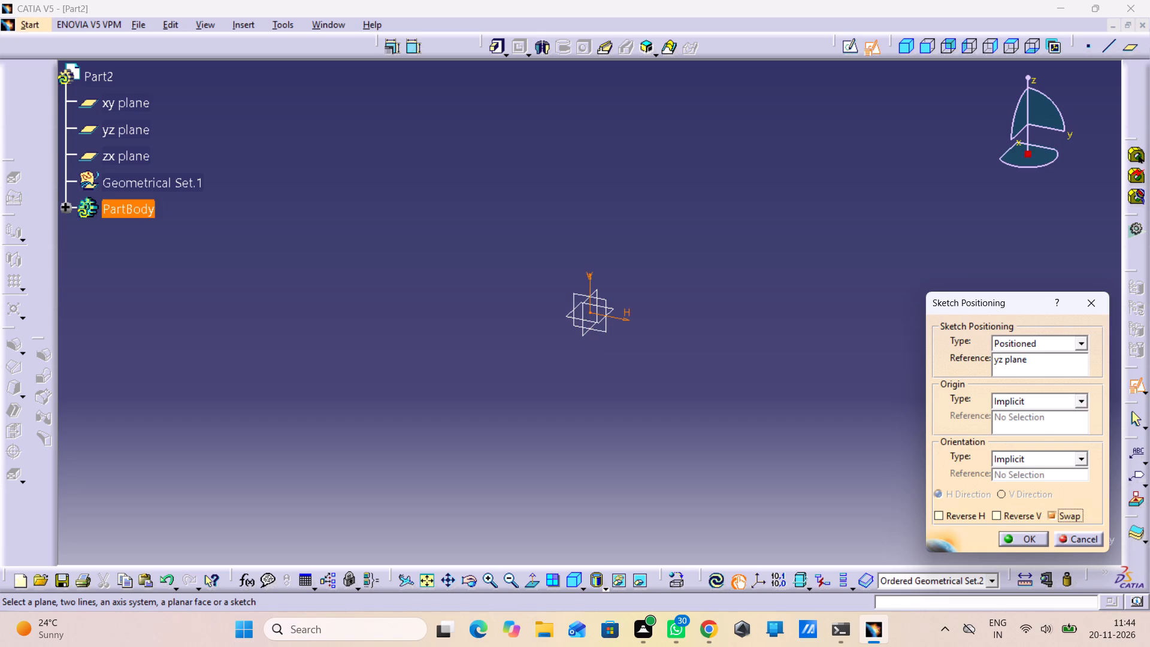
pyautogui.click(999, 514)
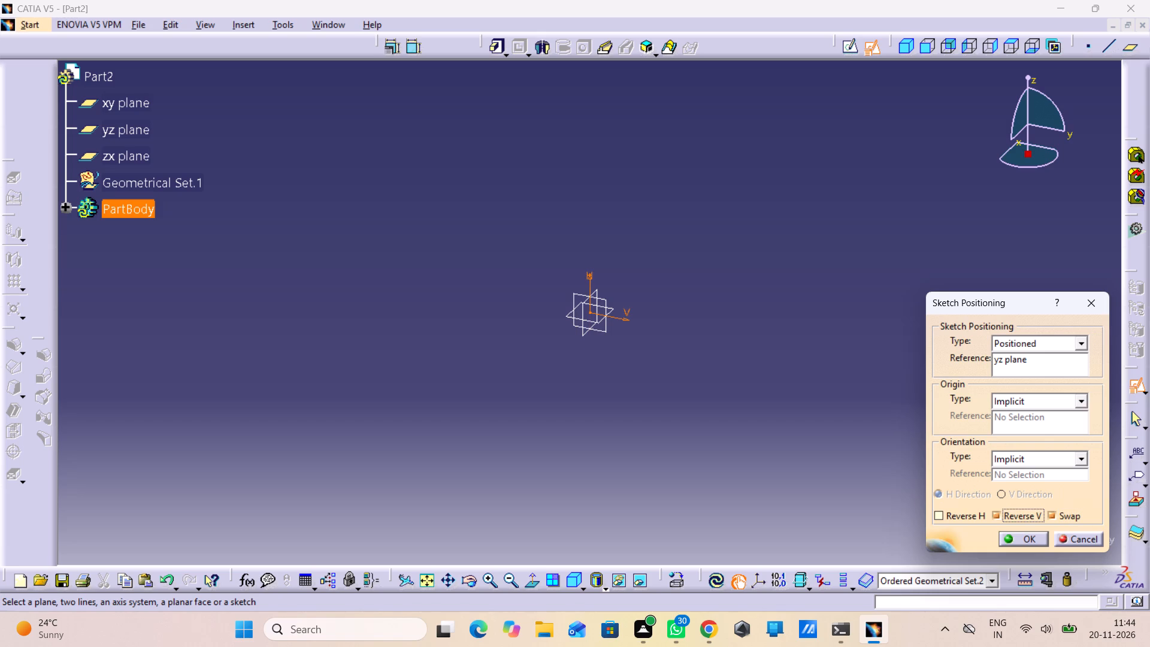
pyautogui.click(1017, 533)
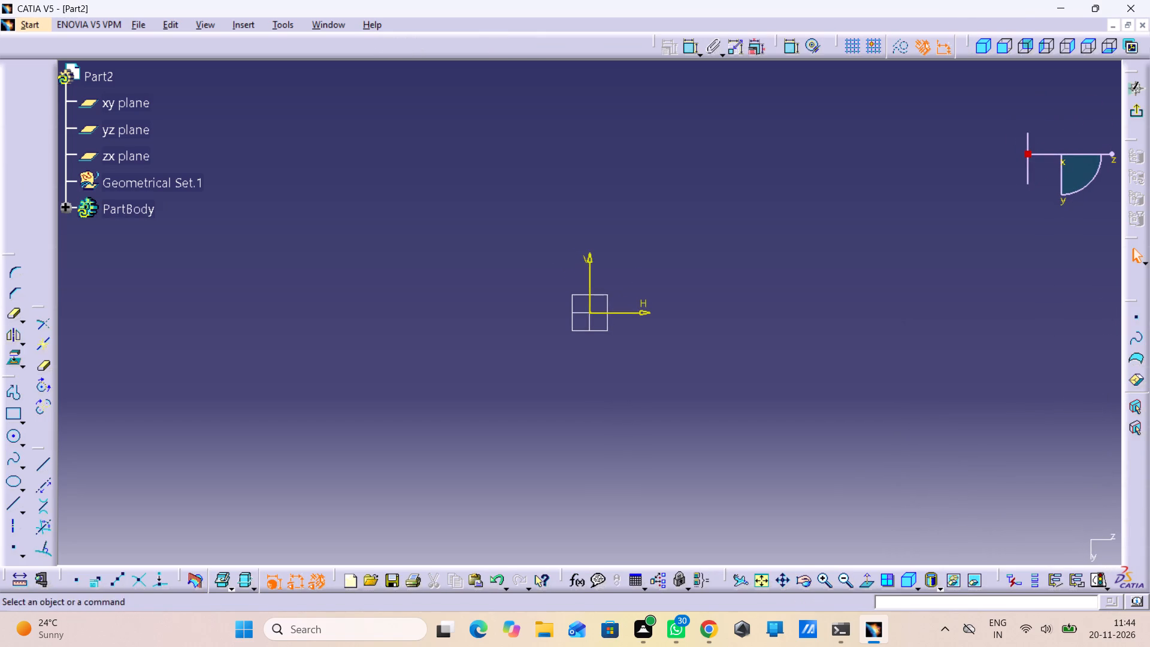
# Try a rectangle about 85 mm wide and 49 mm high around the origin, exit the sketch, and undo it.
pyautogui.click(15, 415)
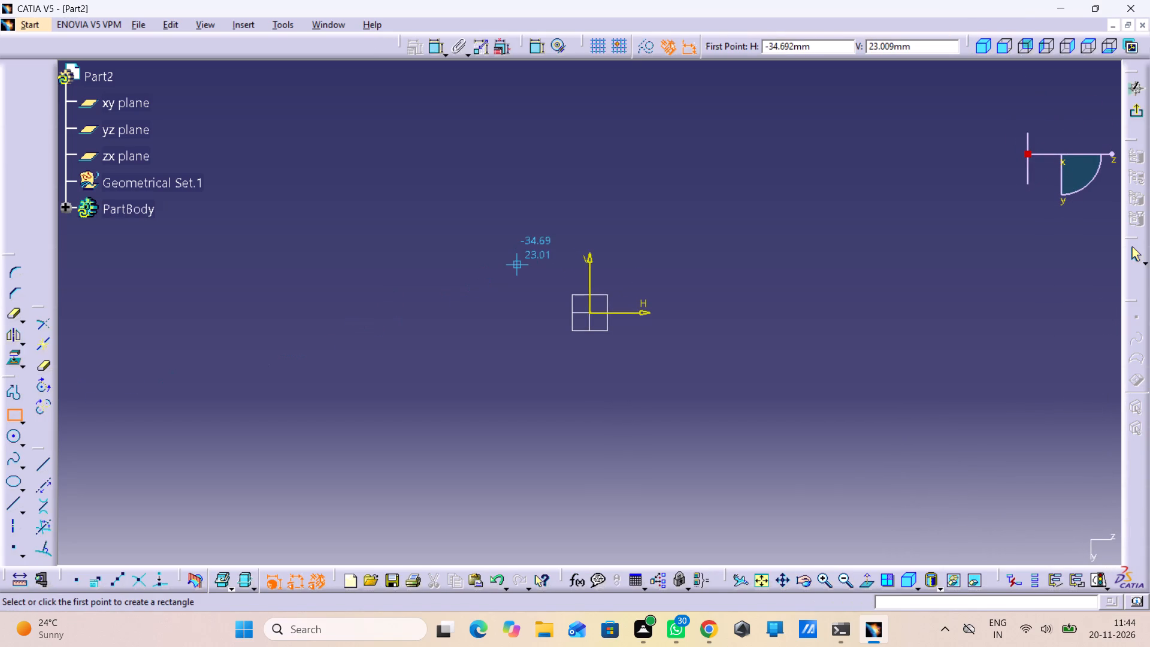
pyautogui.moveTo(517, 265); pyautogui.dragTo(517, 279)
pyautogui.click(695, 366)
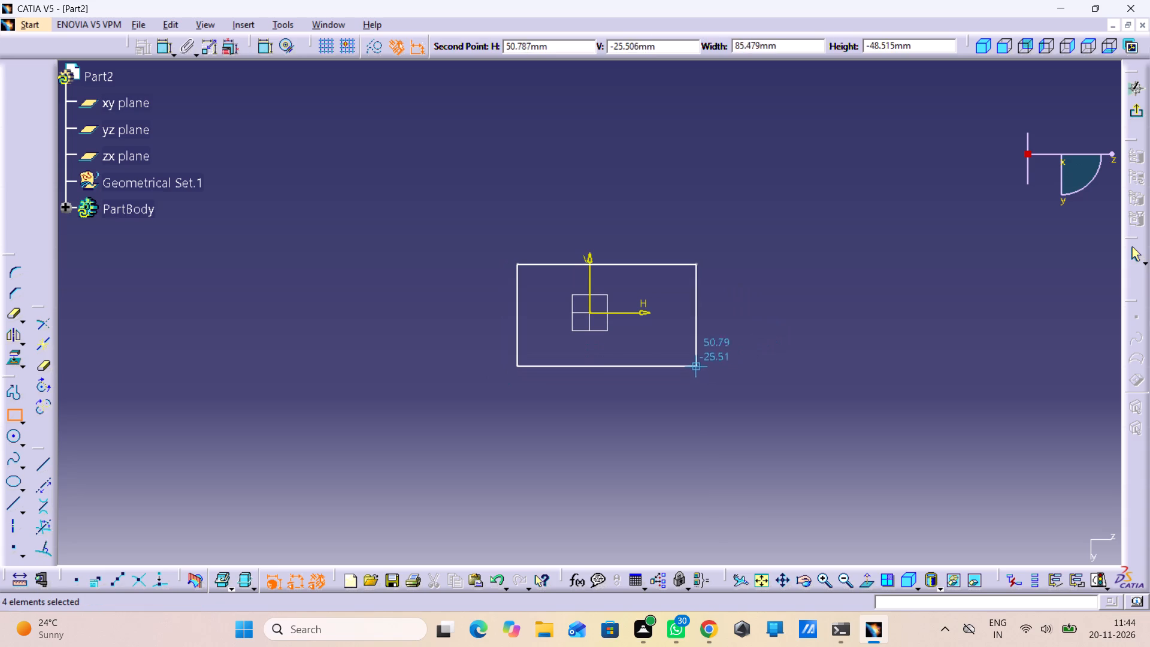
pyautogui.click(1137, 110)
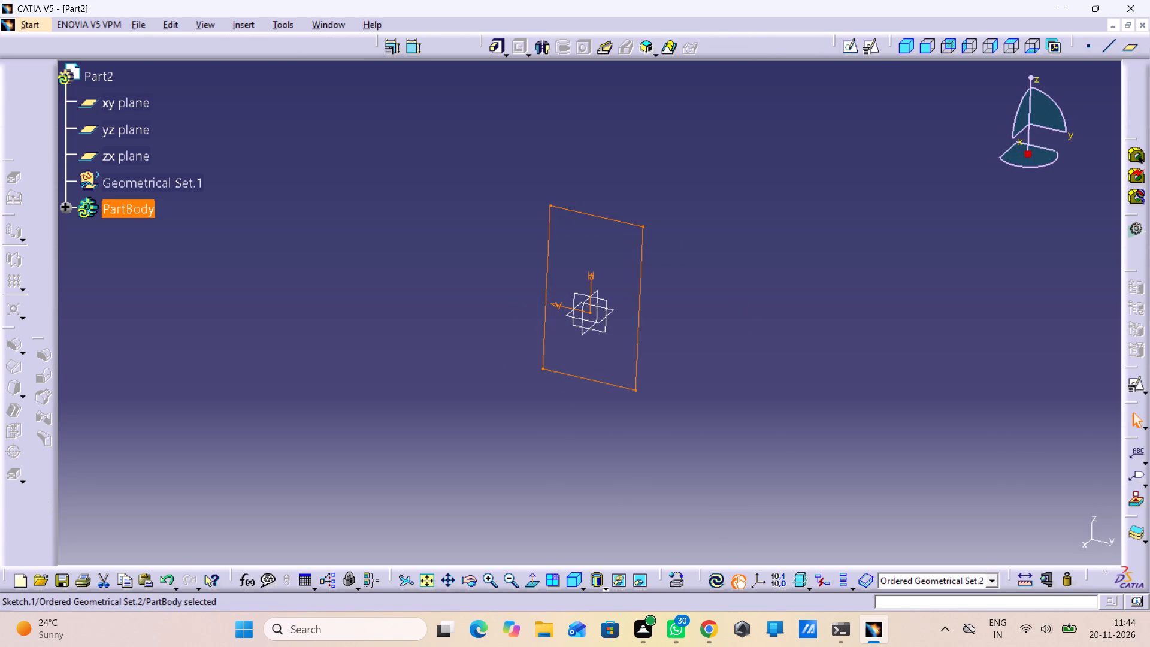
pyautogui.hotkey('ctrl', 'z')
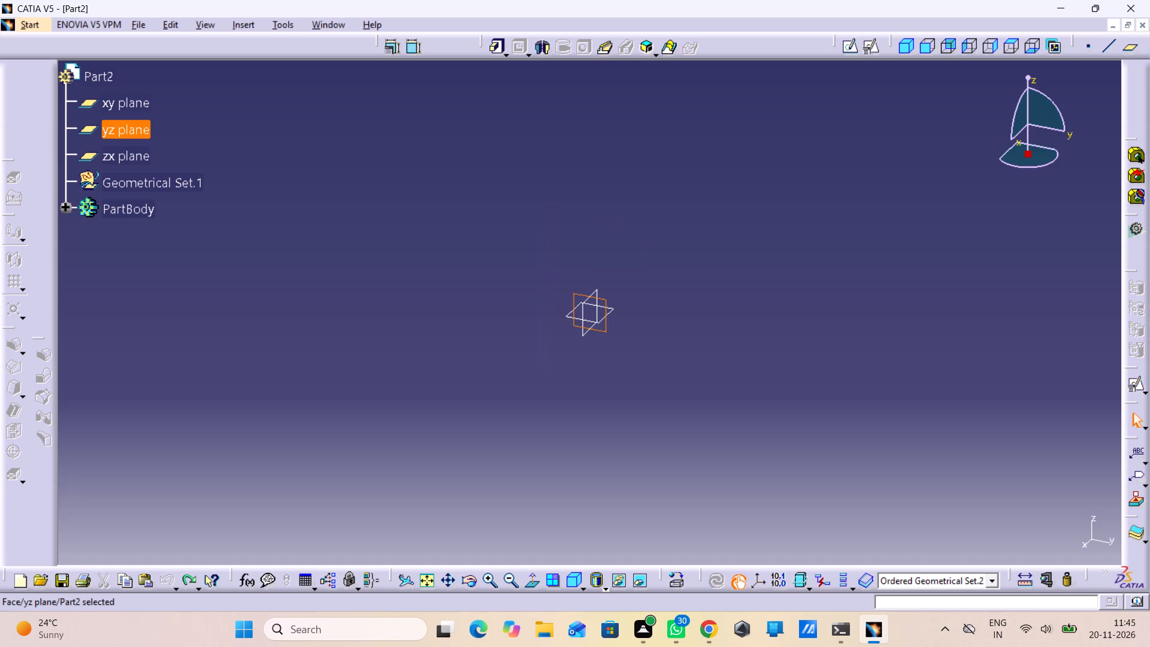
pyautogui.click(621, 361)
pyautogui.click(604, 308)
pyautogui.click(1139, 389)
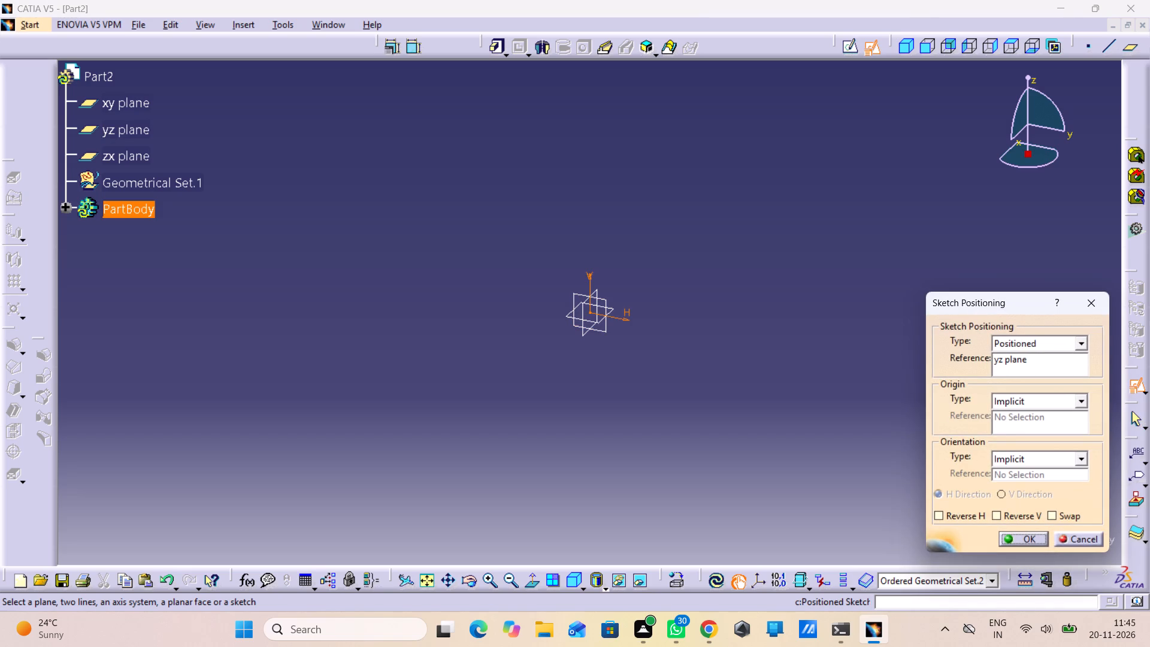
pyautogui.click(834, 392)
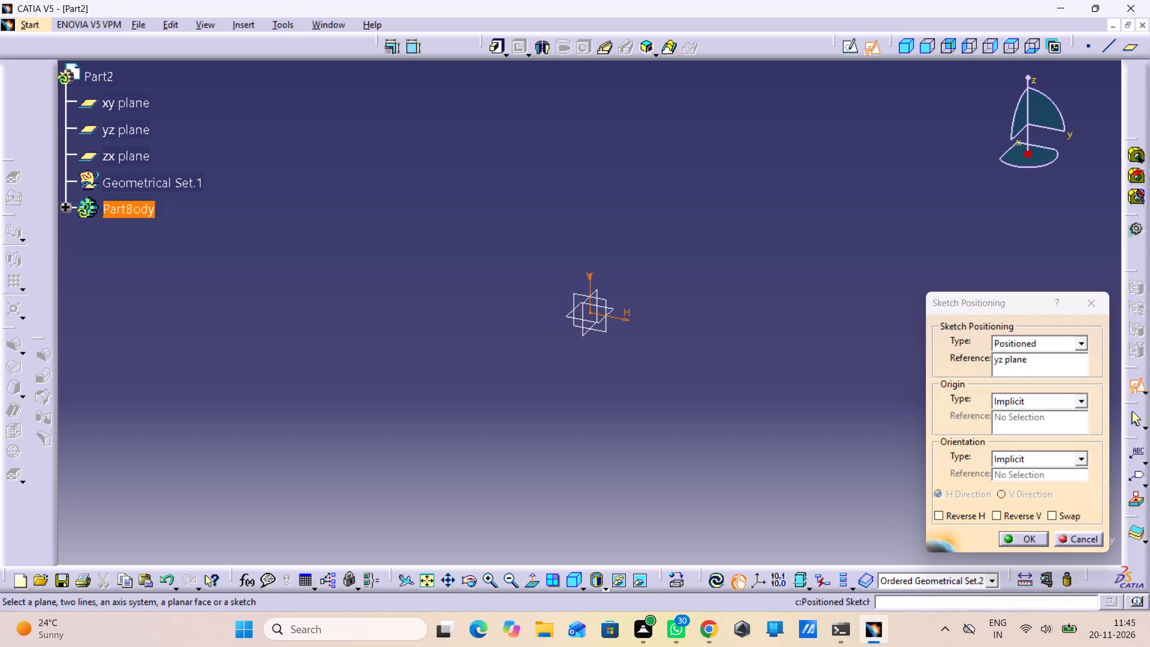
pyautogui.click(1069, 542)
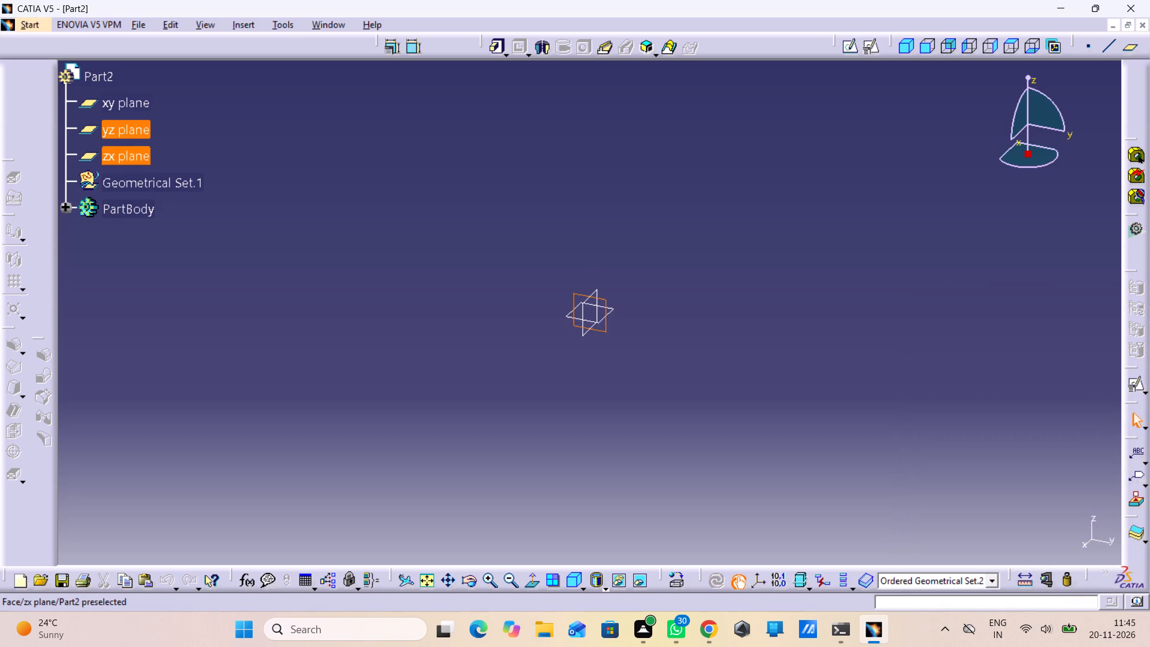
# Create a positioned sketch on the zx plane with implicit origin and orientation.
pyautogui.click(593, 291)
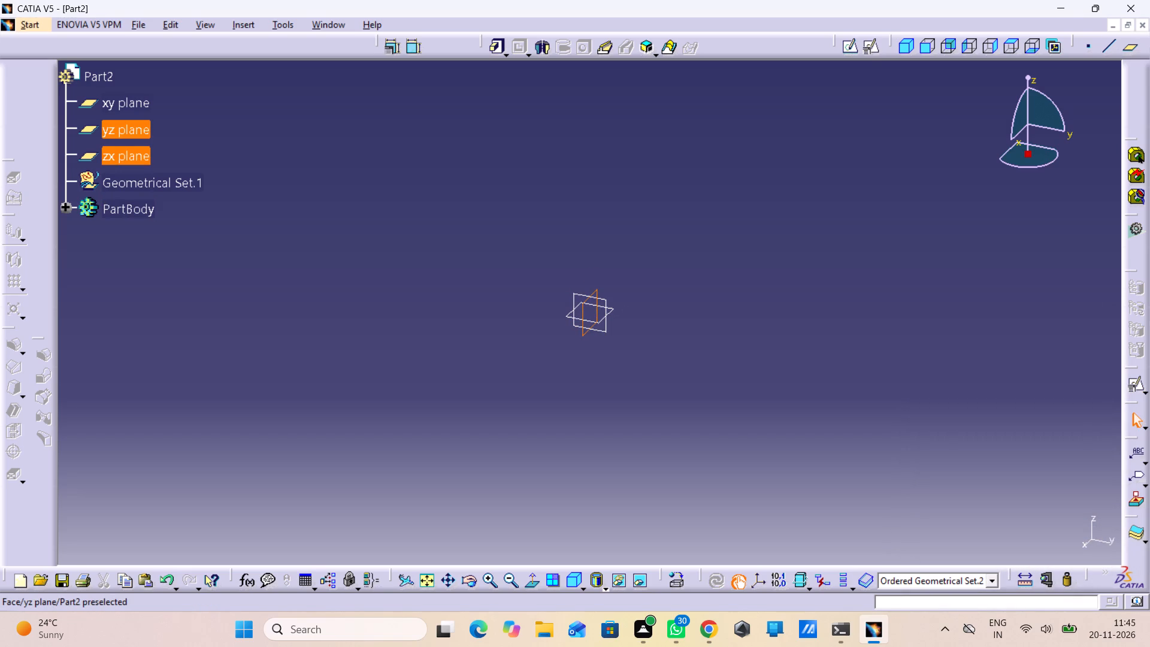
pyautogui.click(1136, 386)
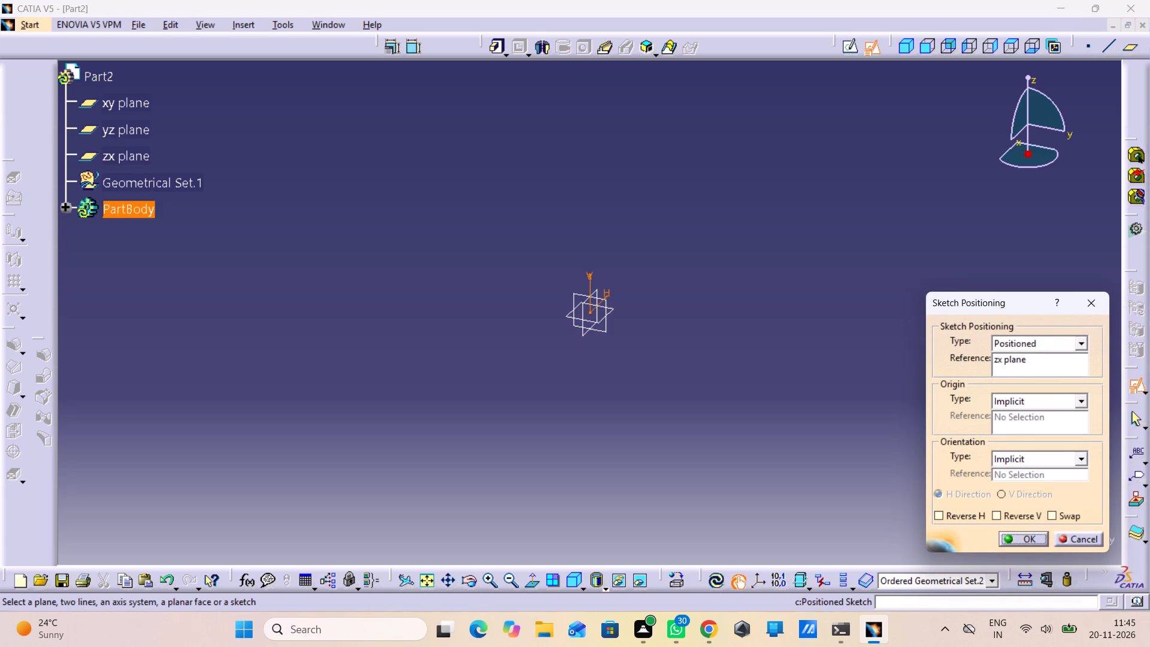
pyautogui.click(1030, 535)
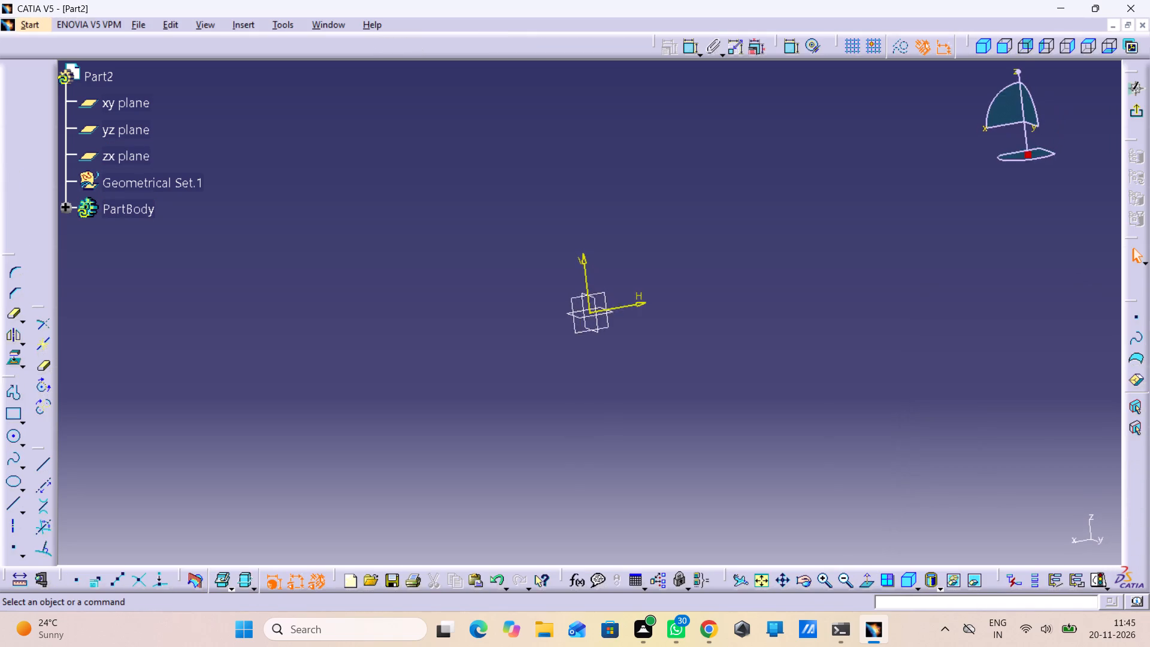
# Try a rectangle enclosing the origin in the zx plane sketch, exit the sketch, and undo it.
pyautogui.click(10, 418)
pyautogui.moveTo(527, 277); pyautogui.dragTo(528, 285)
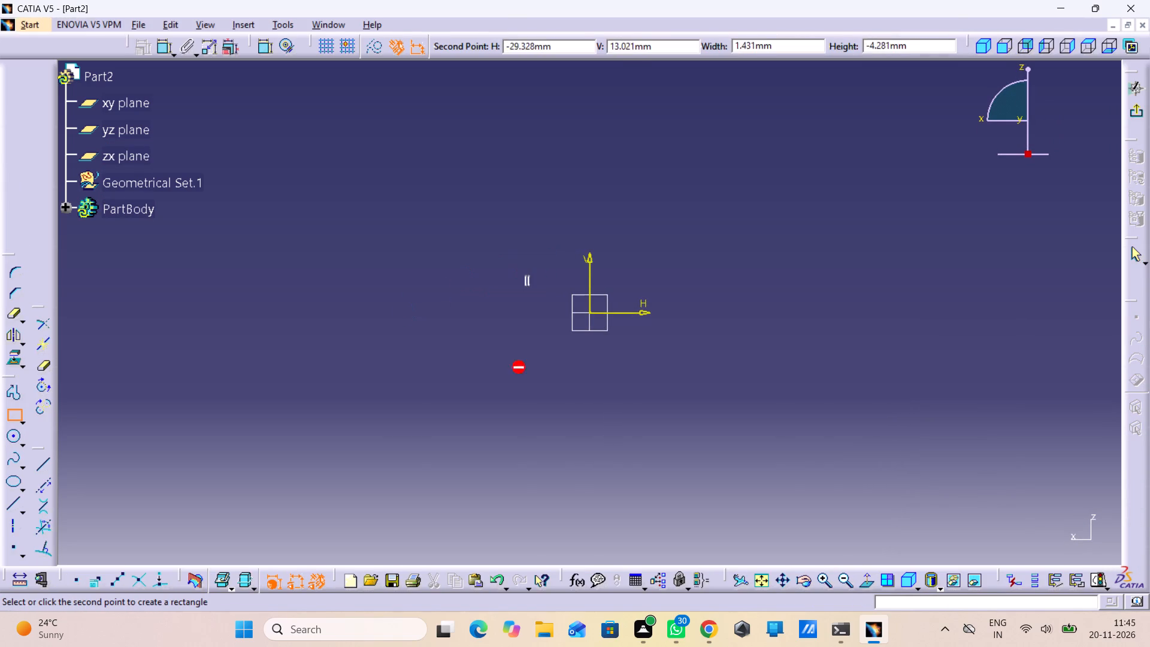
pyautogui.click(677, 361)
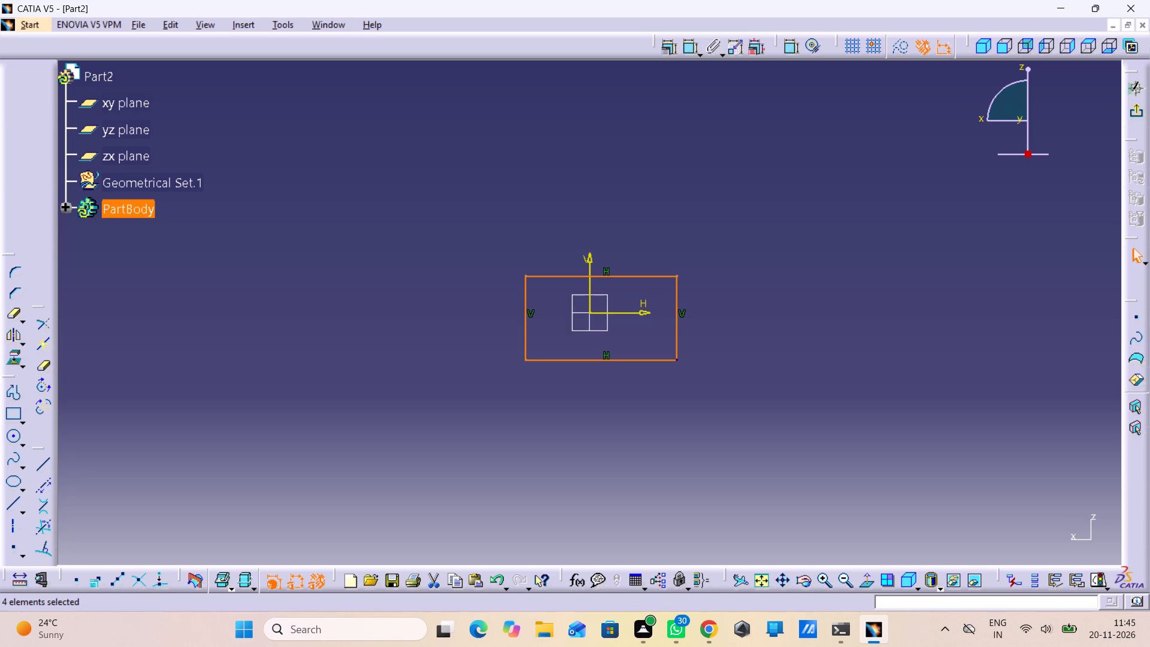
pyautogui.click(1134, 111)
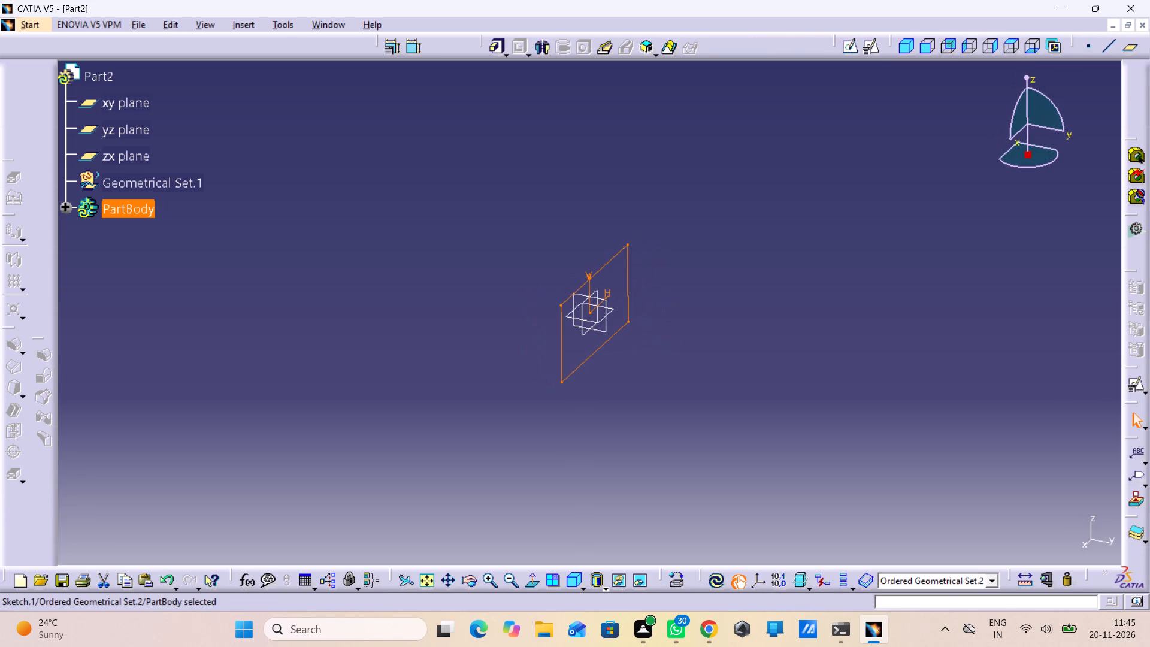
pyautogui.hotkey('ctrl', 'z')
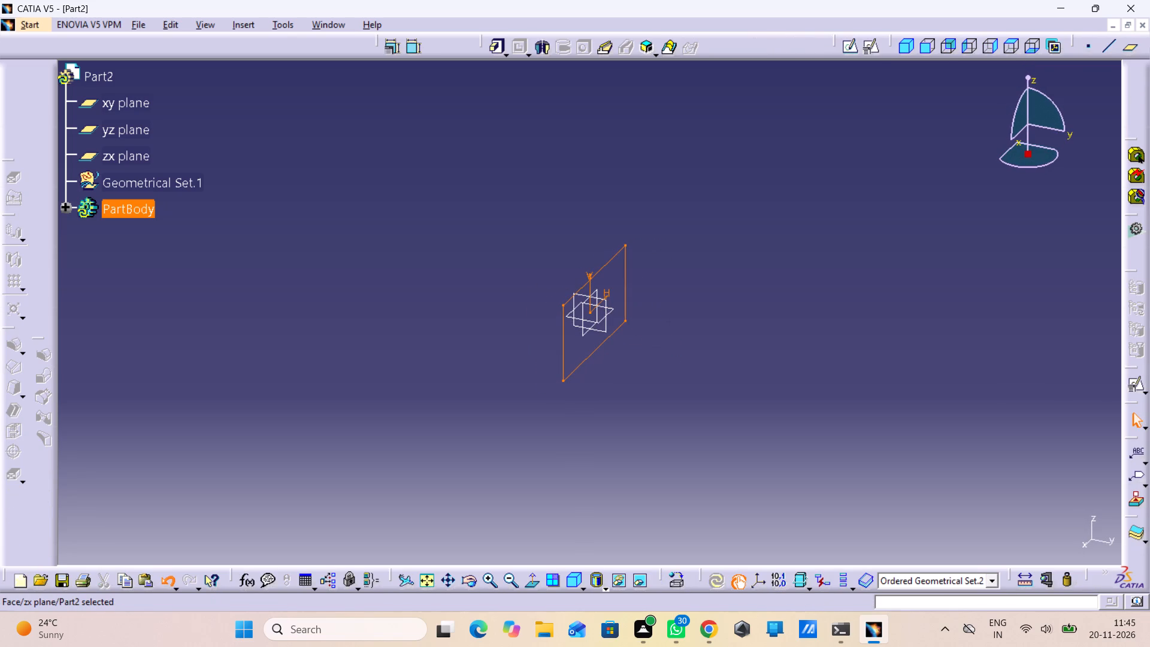
# Create a positioned sketch on the yz plane, keeping the implicit origin and the default unreversed, unswapped orientation.
pyautogui.click(601, 298)
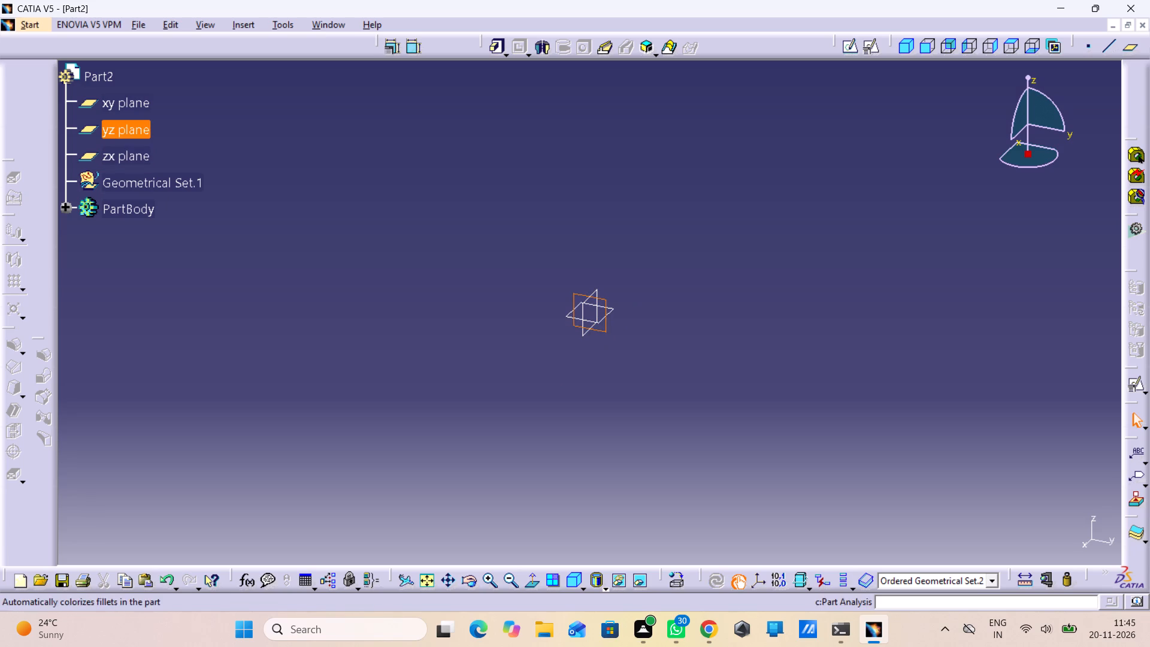
pyautogui.click(1133, 392)
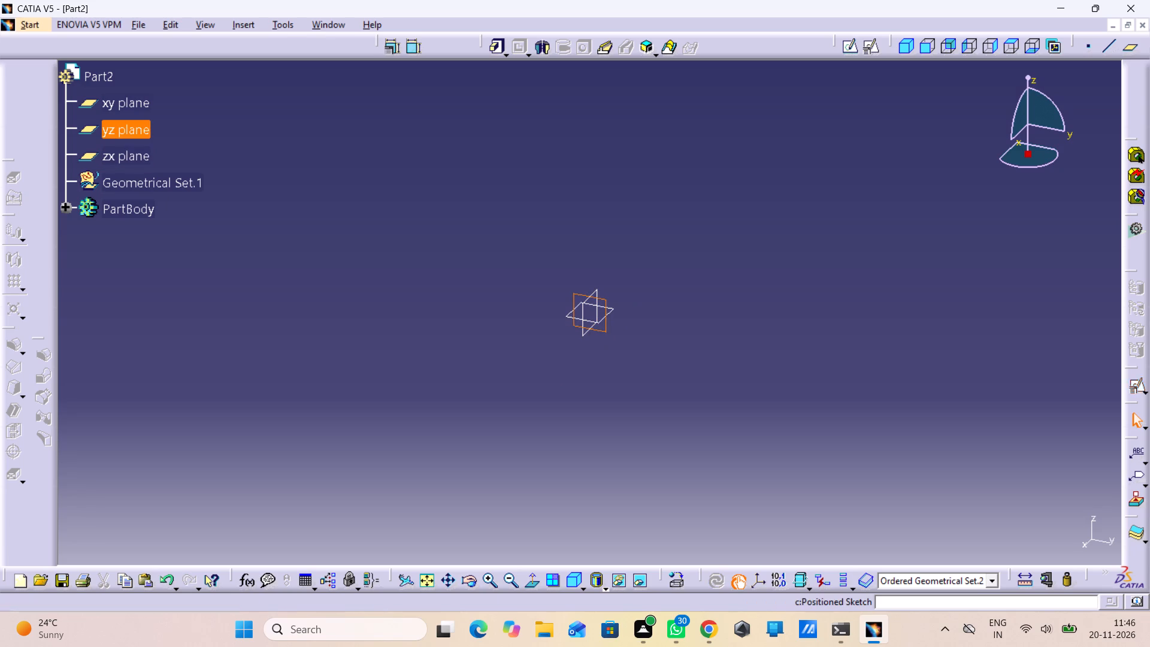
pyautogui.click(1013, 542)
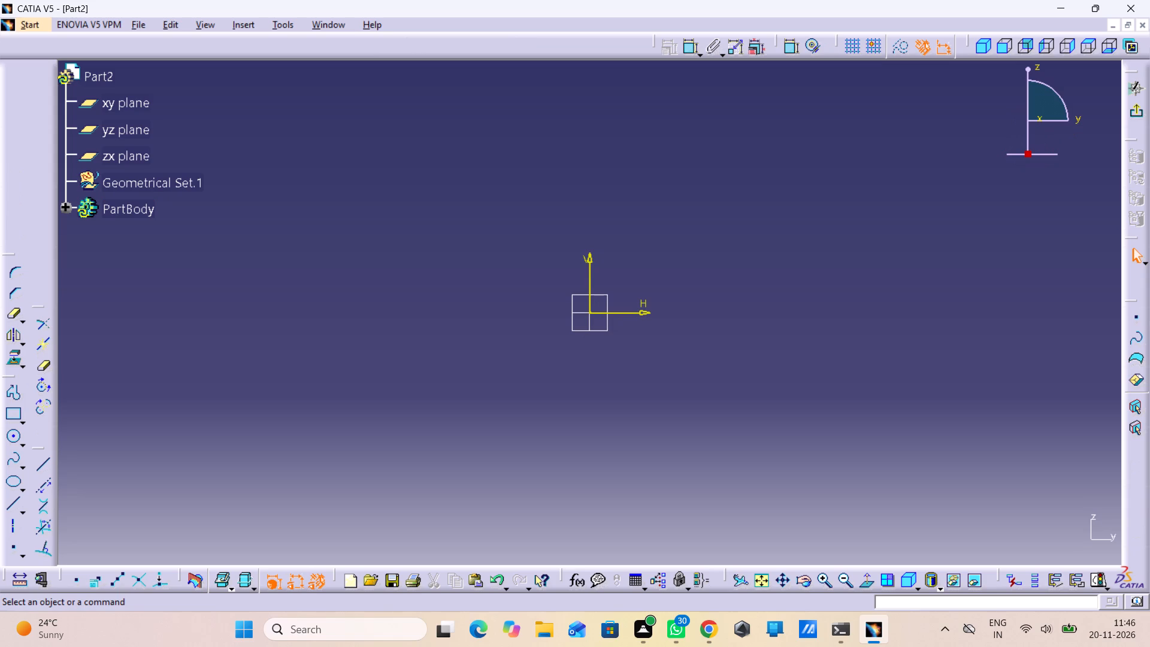
# Sketch a circle about 86 mm in diameter centred on the sketch origin.
pyautogui.doubleClick(10, 438)
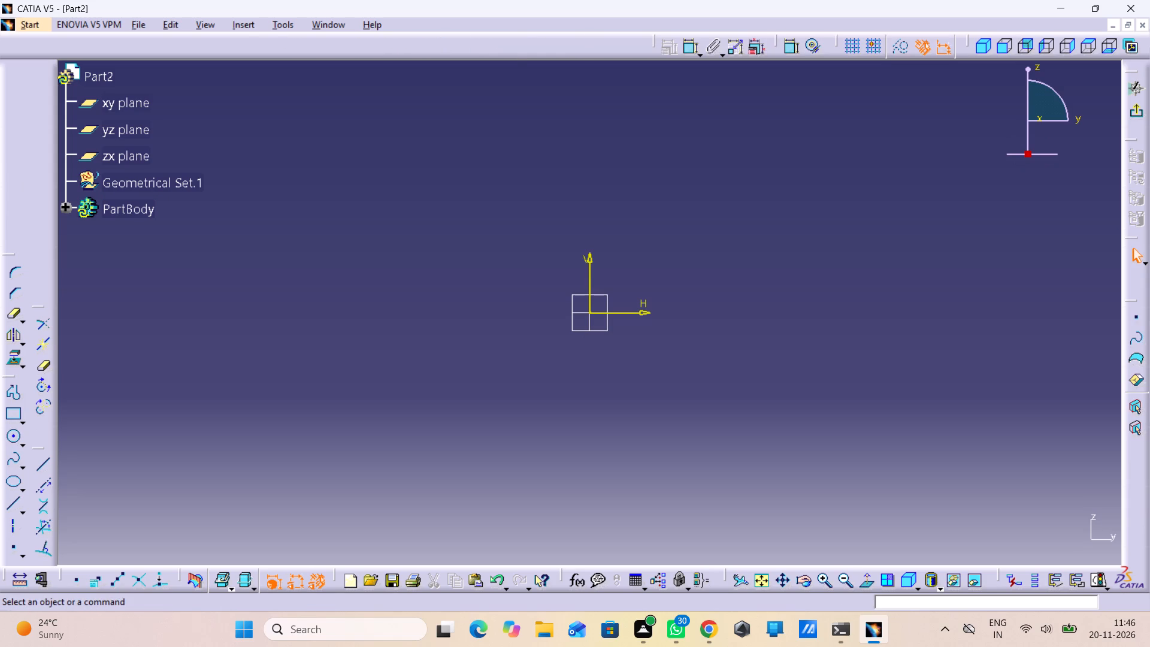
pyautogui.doubleClick(12, 442)
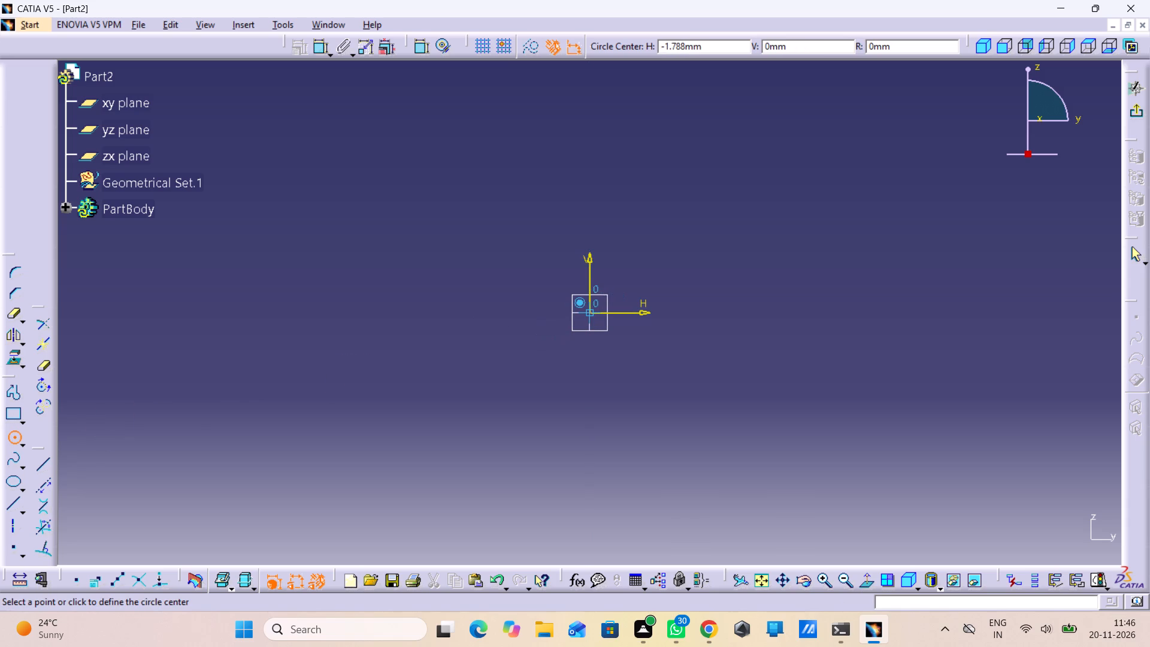
pyautogui.click(590, 314)
pyautogui.click(614, 400)
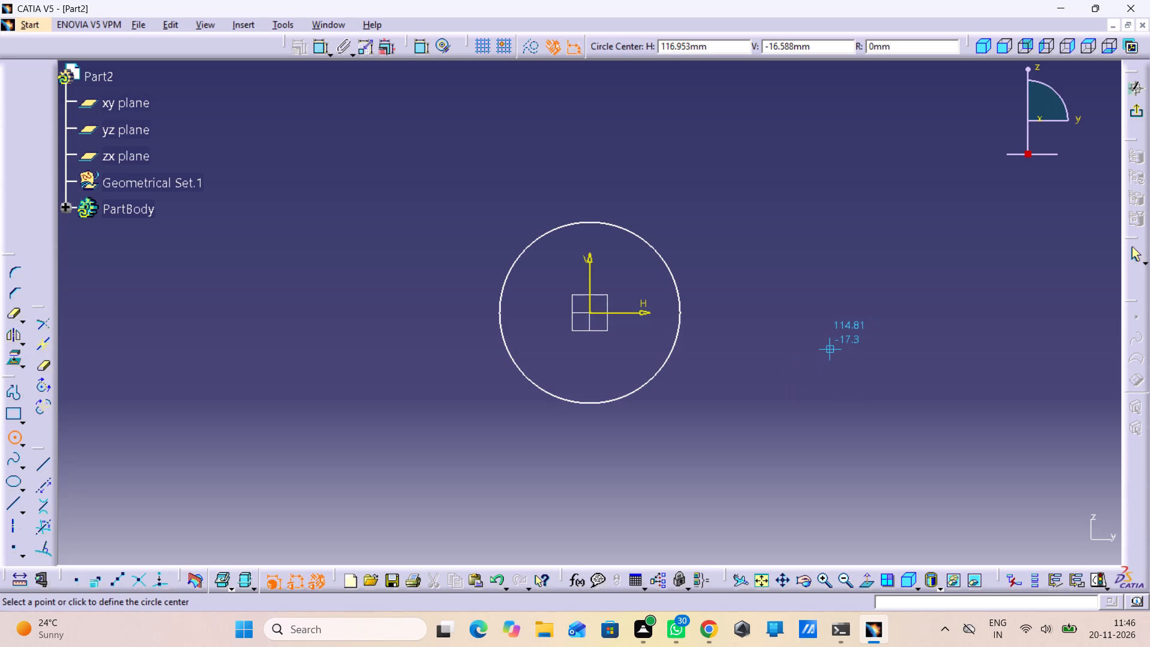
pyautogui.click(13, 440)
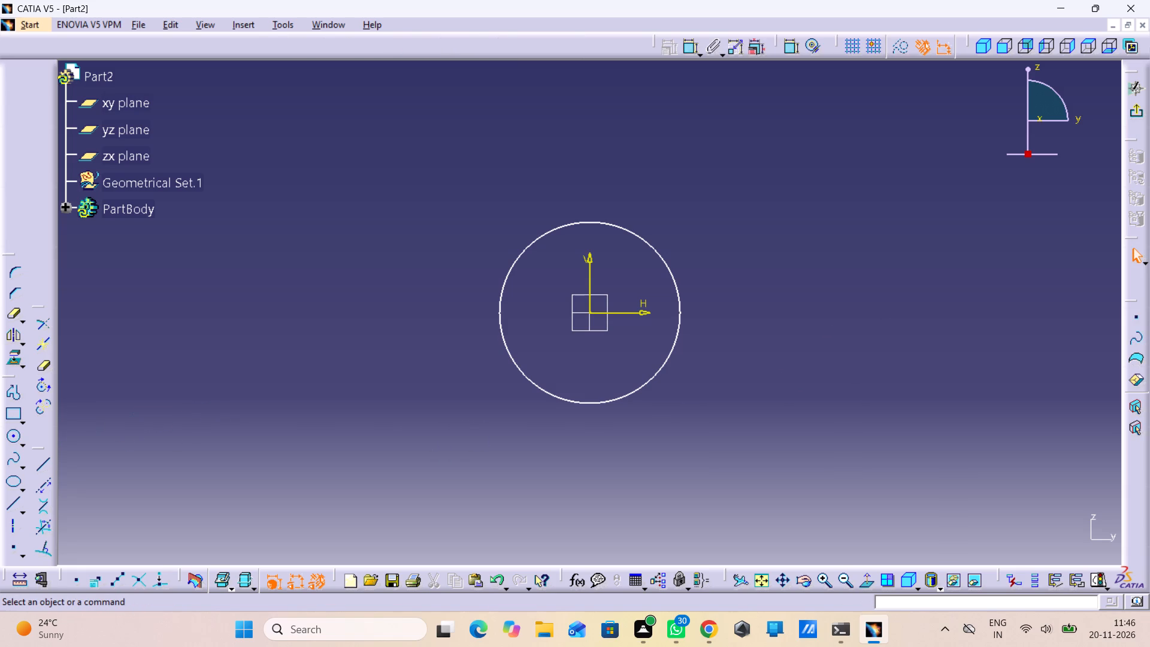
# Dimension the circle's diameter and set it to 27 mm.
pyautogui.click(690, 50)
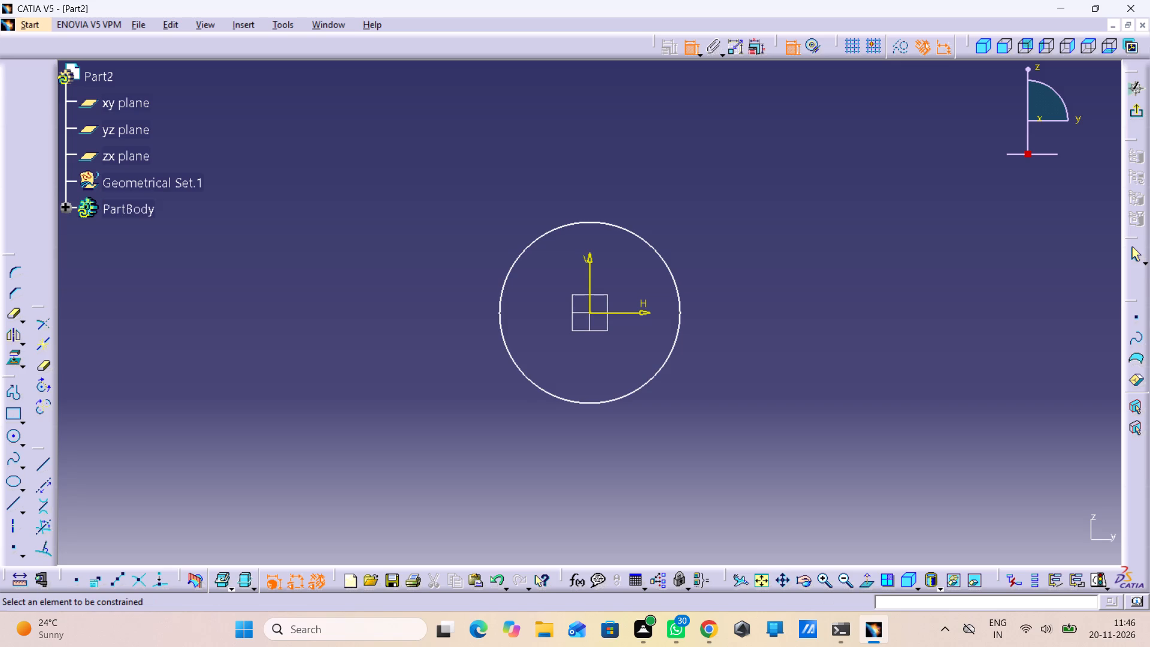
pyautogui.click(655, 247)
pyautogui.click(721, 232)
pyautogui.doubleClick(718, 226)
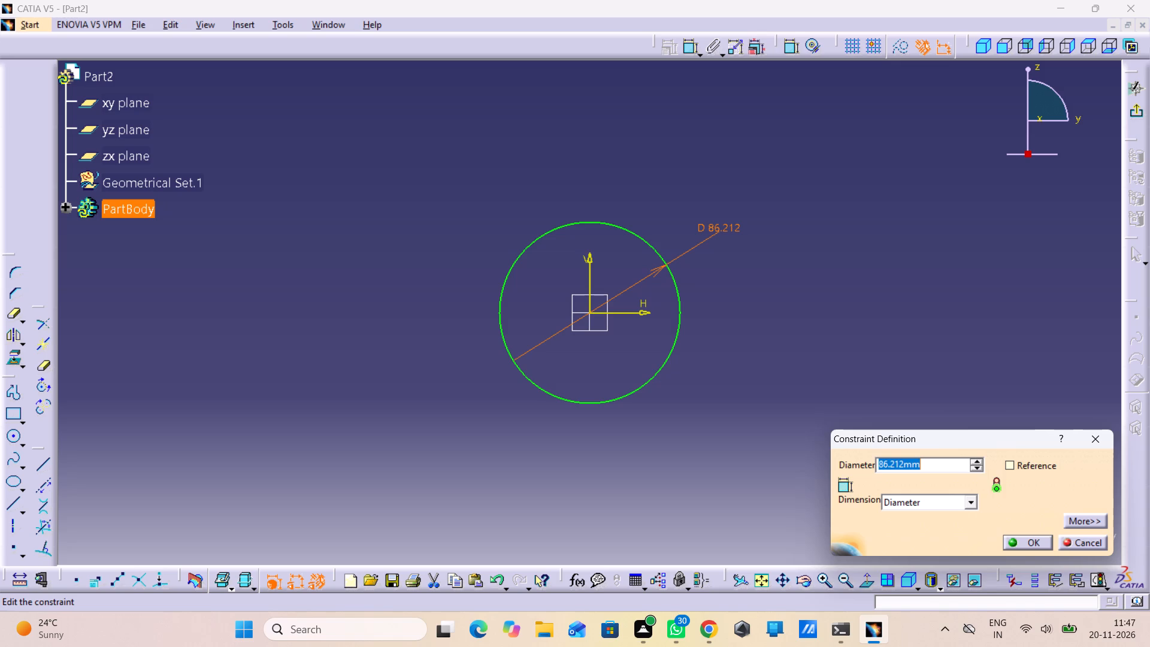
pyautogui.write('27')
pyautogui.press('Return')
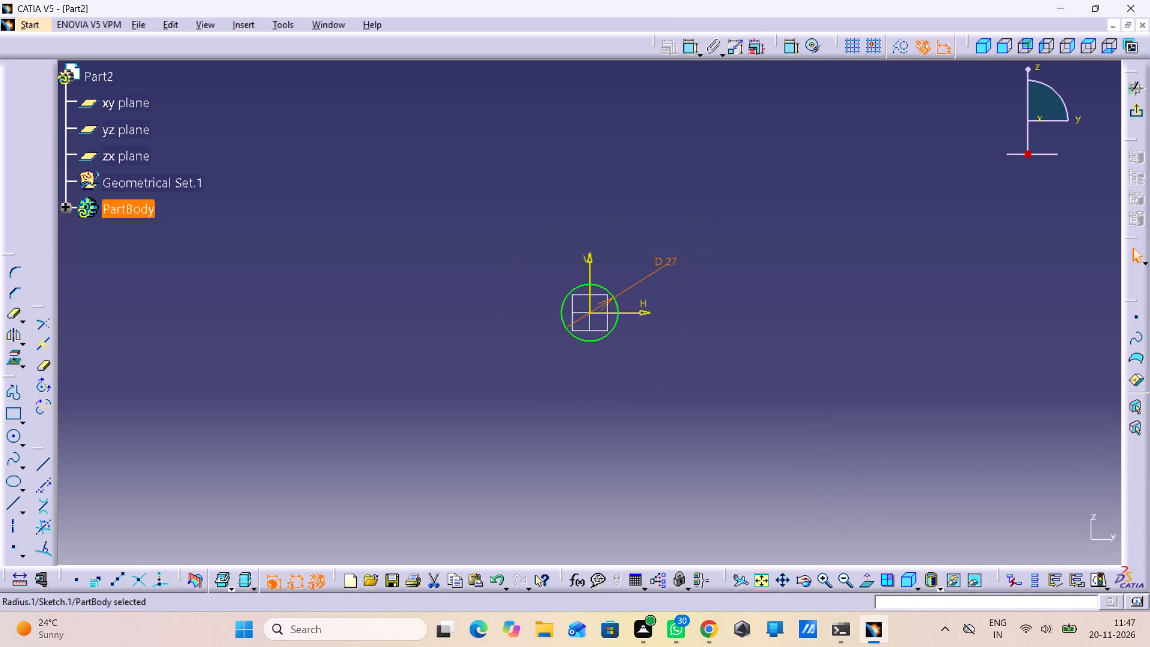
# Set the circle's diameter to 31 mm.
pyautogui.moveTo(675, 433); pyautogui.dragTo(692, 337, button='middle')
pyautogui.rightClick(675, 433)
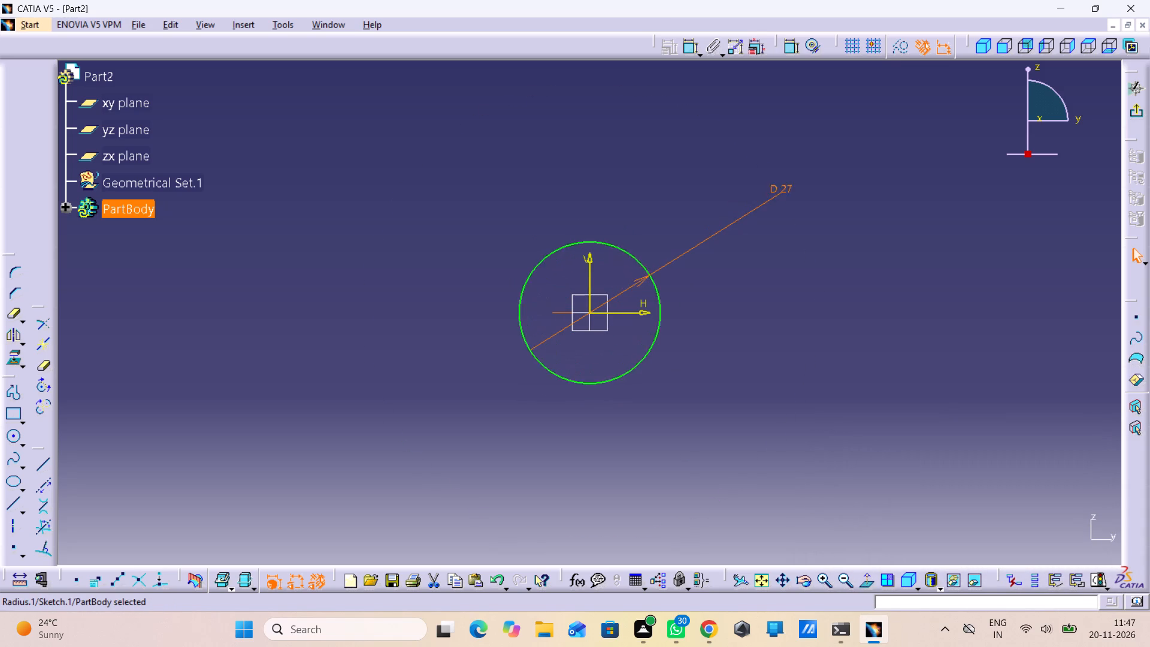
pyautogui.moveTo(692, 337); pyautogui.dragTo(692, 293, button='middle')
pyautogui.moveTo(879, 303); pyautogui.dragTo(894, 313)
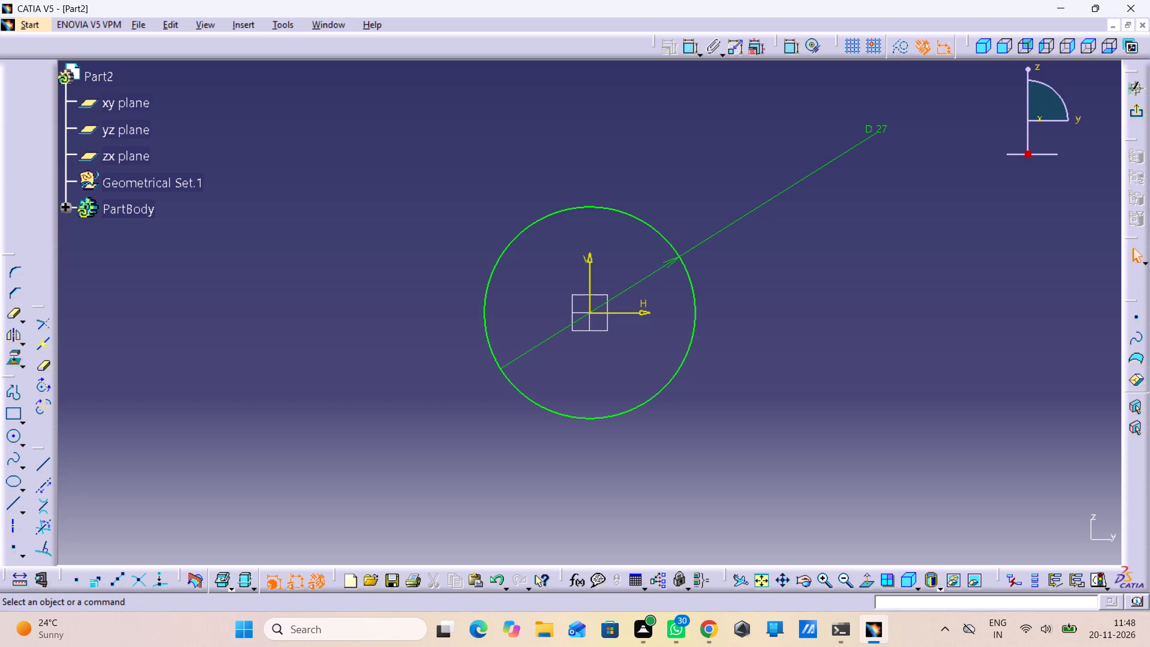
pyautogui.doubleClick(874, 134)
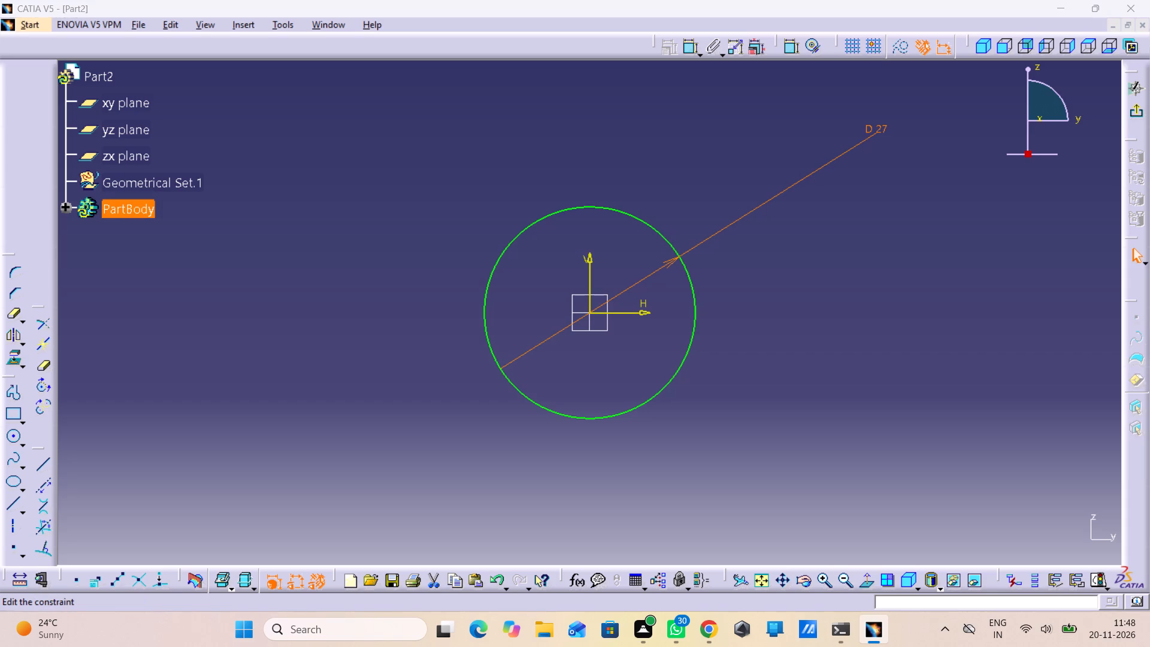
pyautogui.write('31')
pyautogui.press('Return')
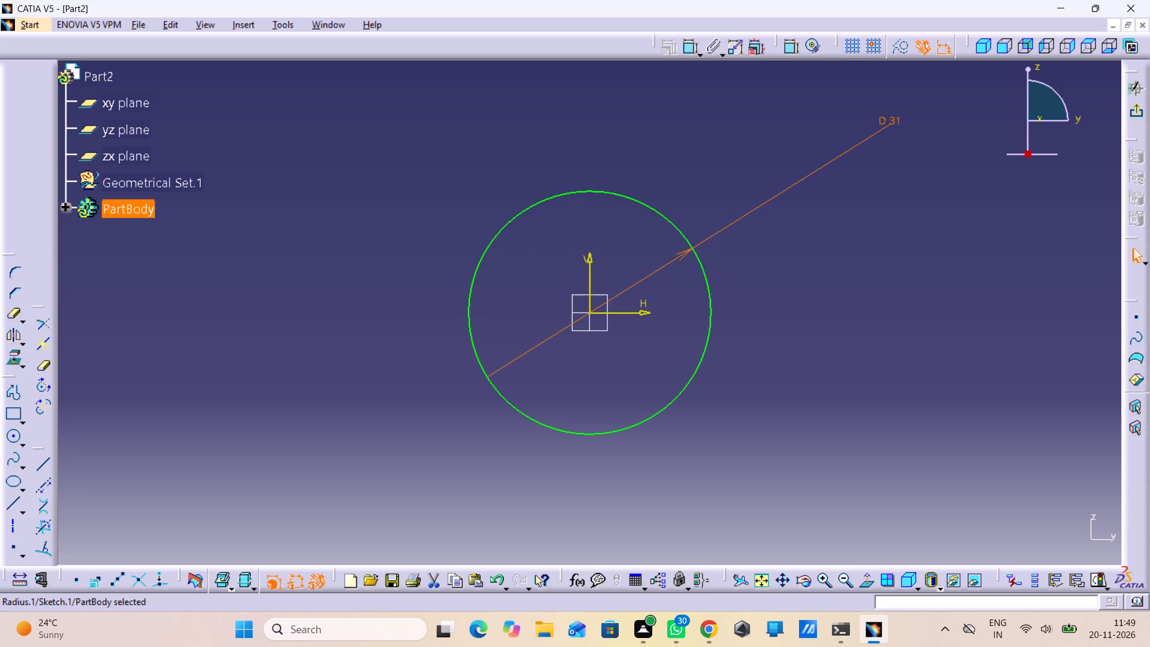
# Exit the sketch and pad the circular profile to a length of 36 mm.
pyautogui.click(1138, 105)
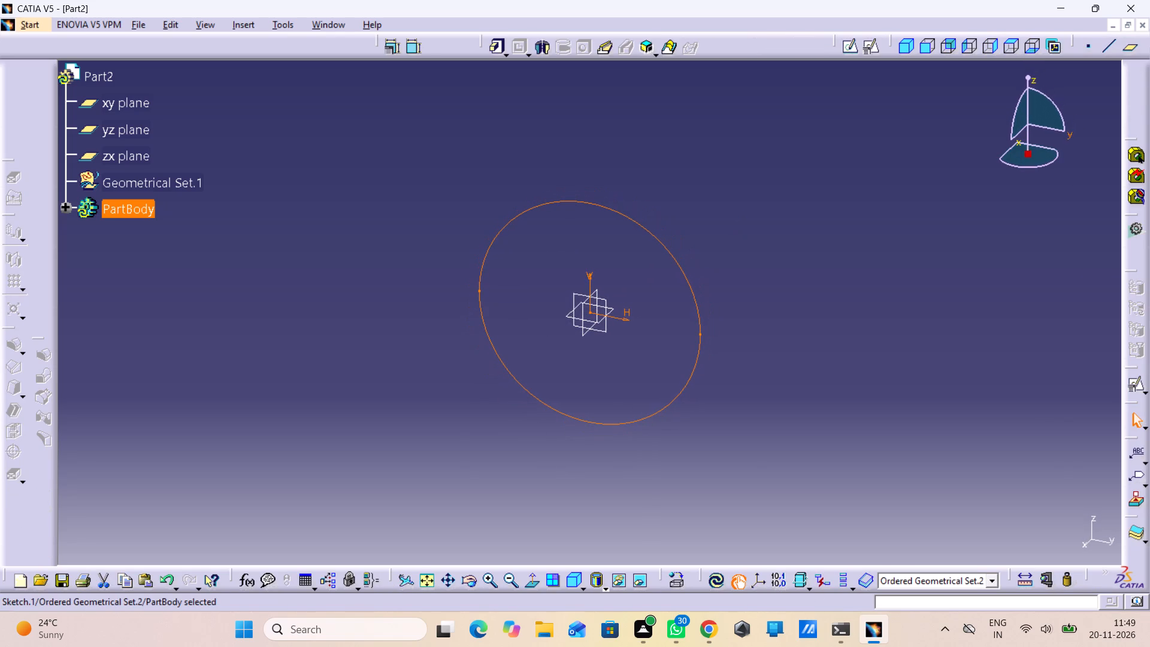
pyautogui.click(495, 54)
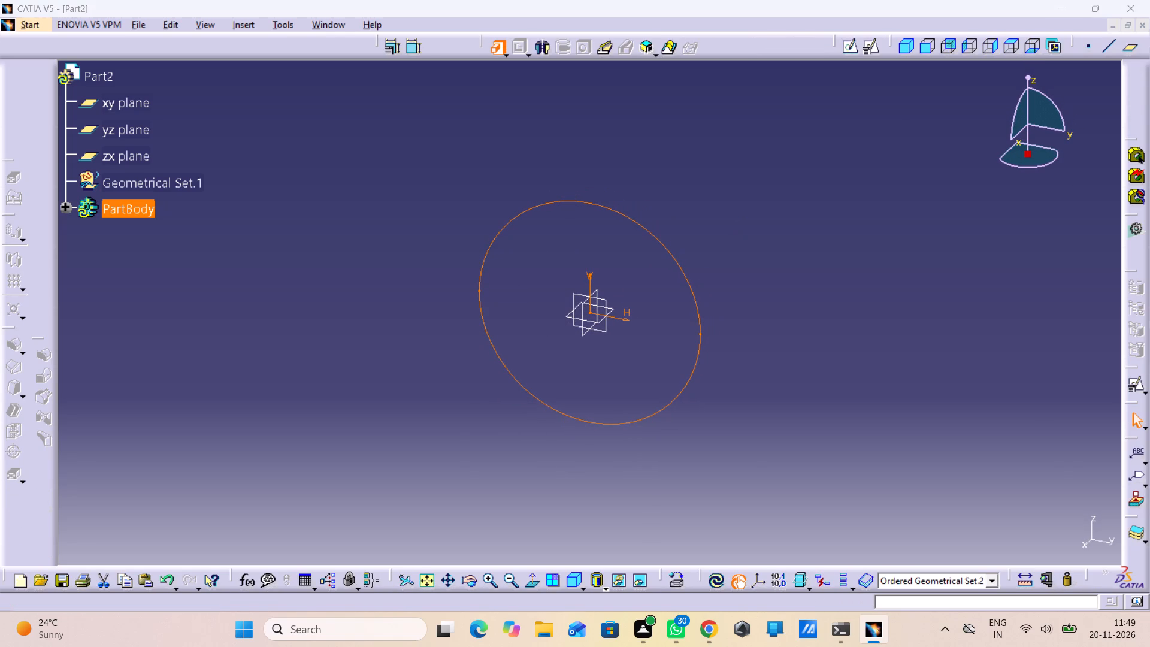
pyautogui.click(695, 349)
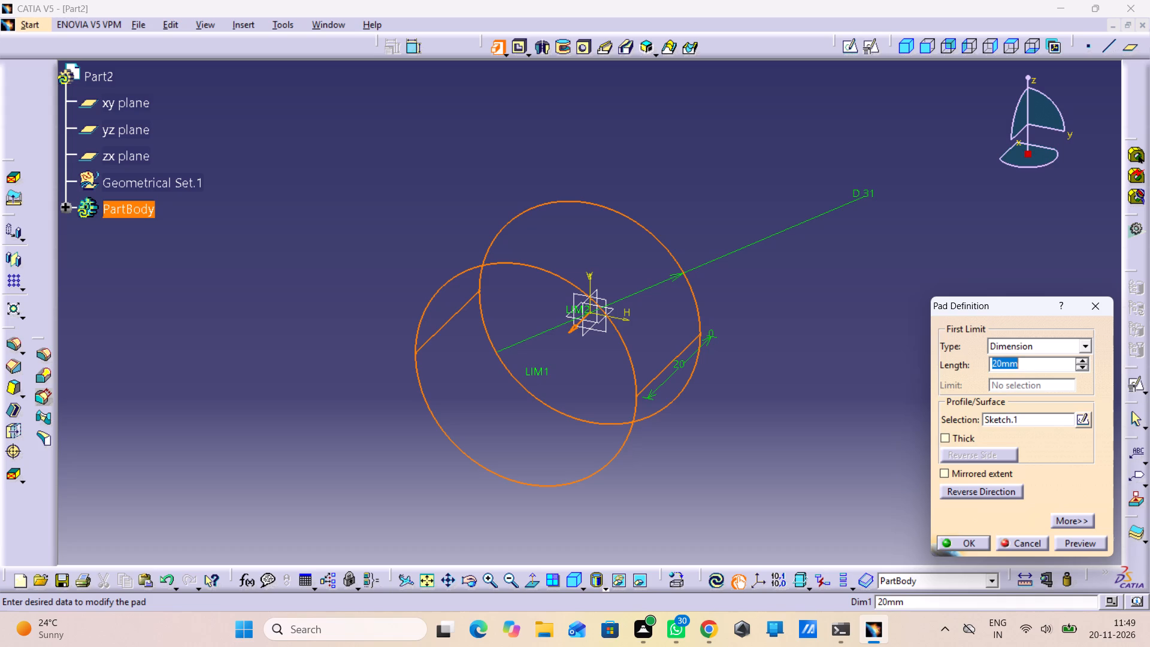
pyautogui.write('36')
pyautogui.press('Return')
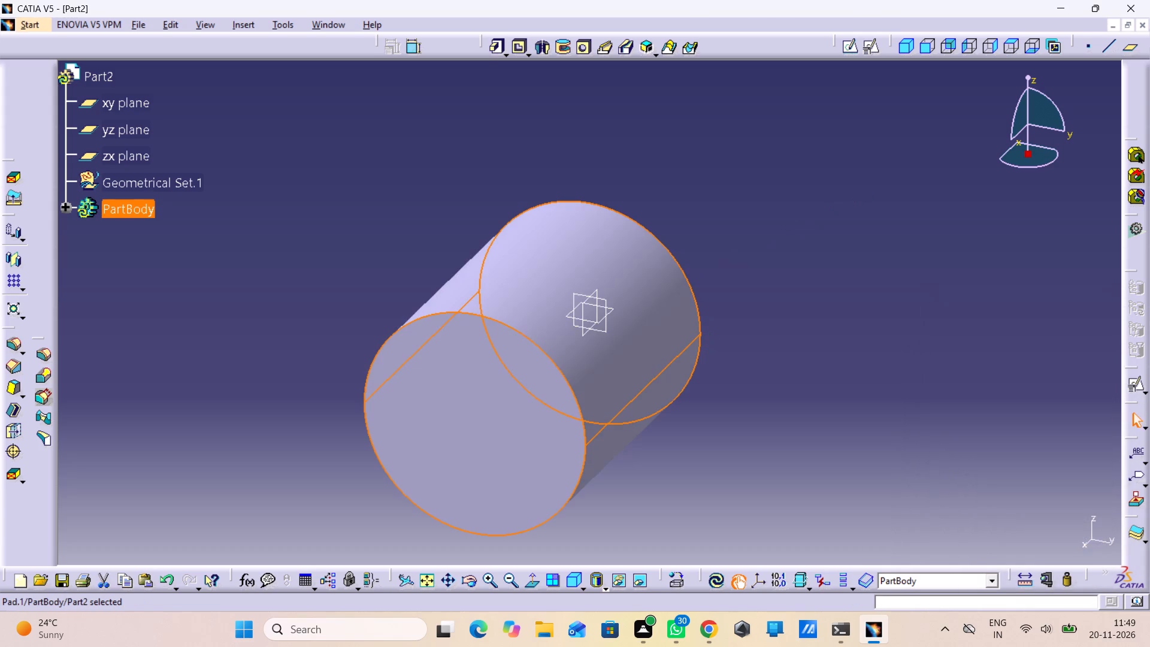
pyautogui.click(723, 361)
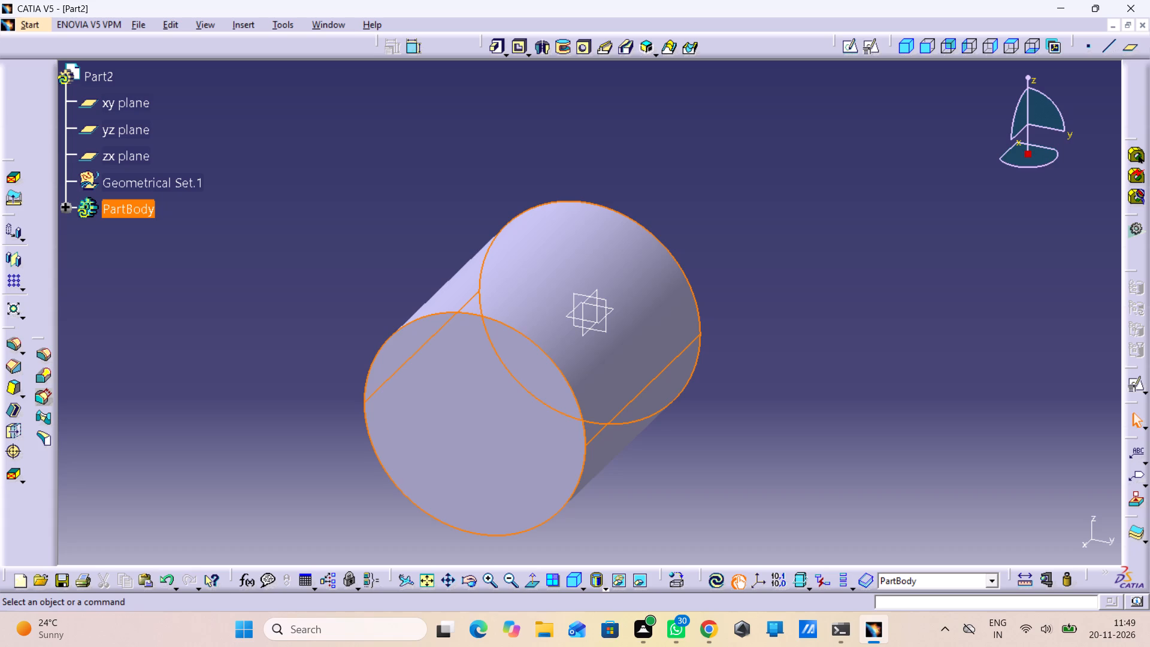
# Create a positioned sketch on the cylinder's front end face, keeping the implicit origin and orientation.
pyautogui.click(517, 477)
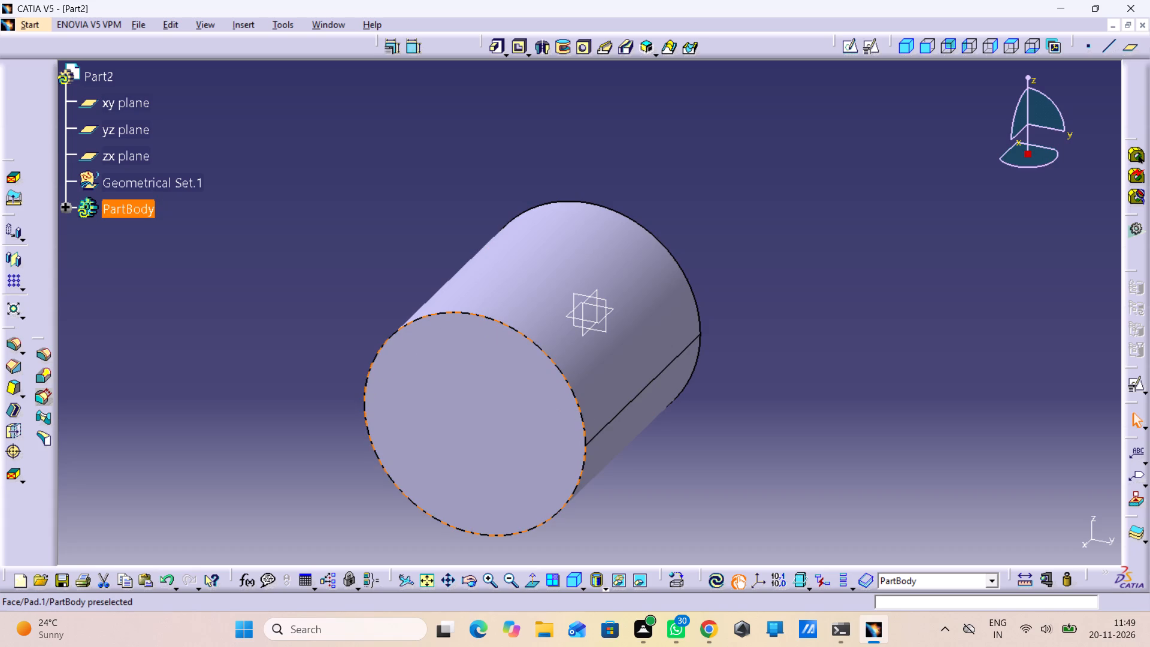
pyautogui.click(876, 45)
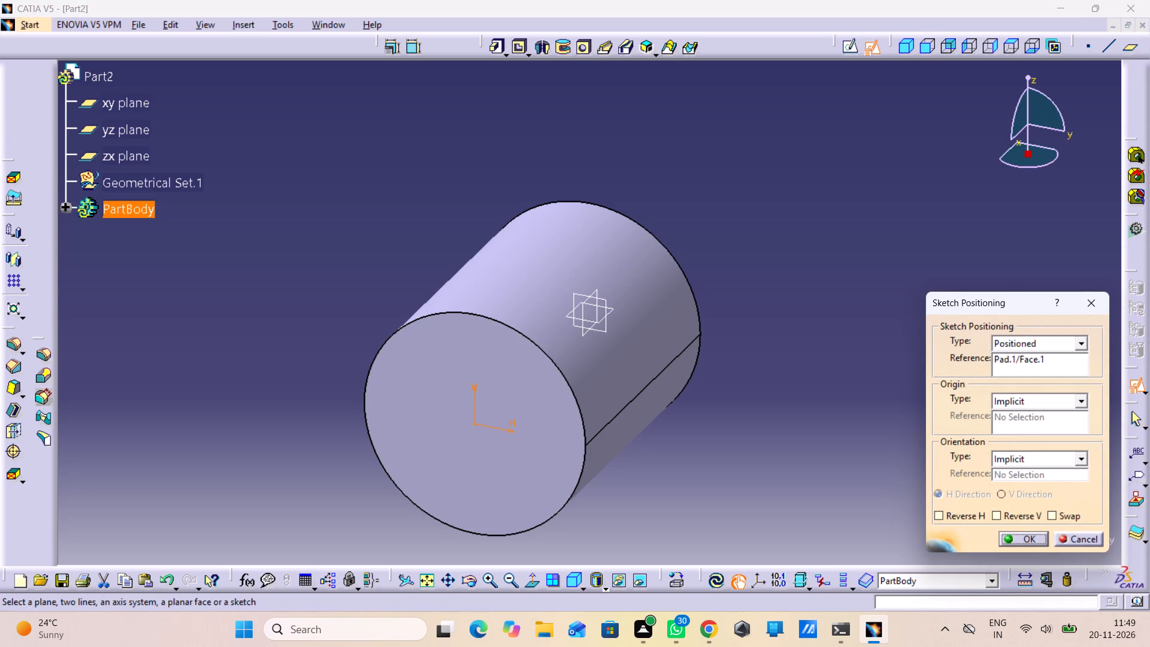
pyautogui.click(1013, 537)
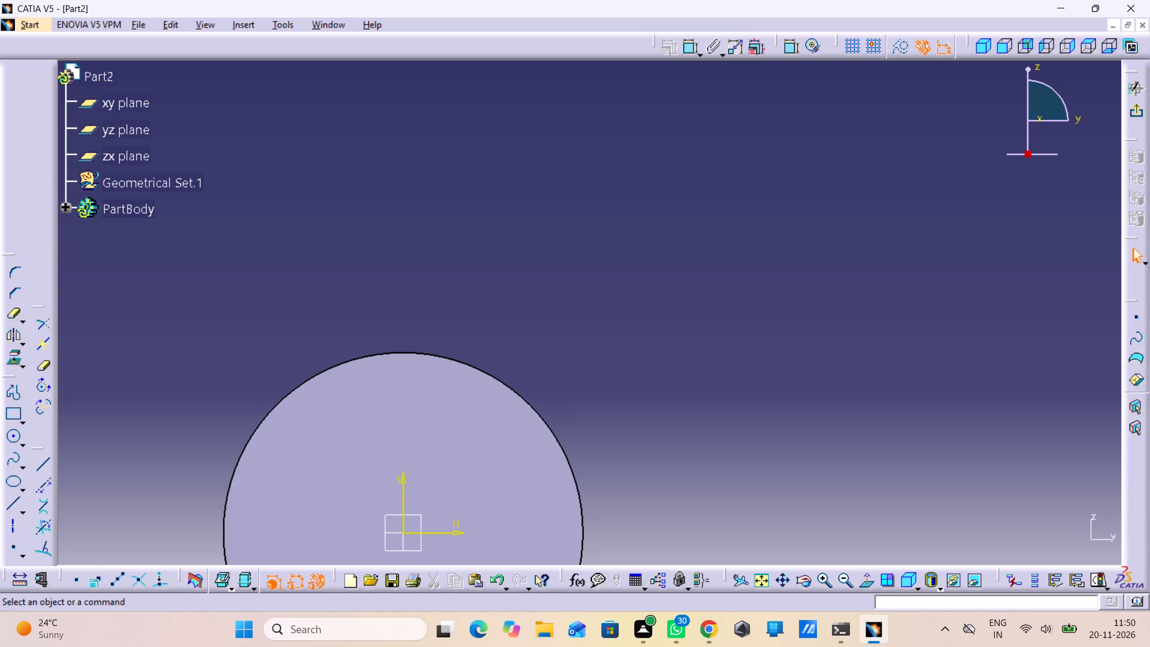
# Sketch a circle about 20 mm in diameter on the end face, centred on the sketch origin.
pyautogui.moveTo(955, 411); pyautogui.dragTo(1083, 258, button='middle')
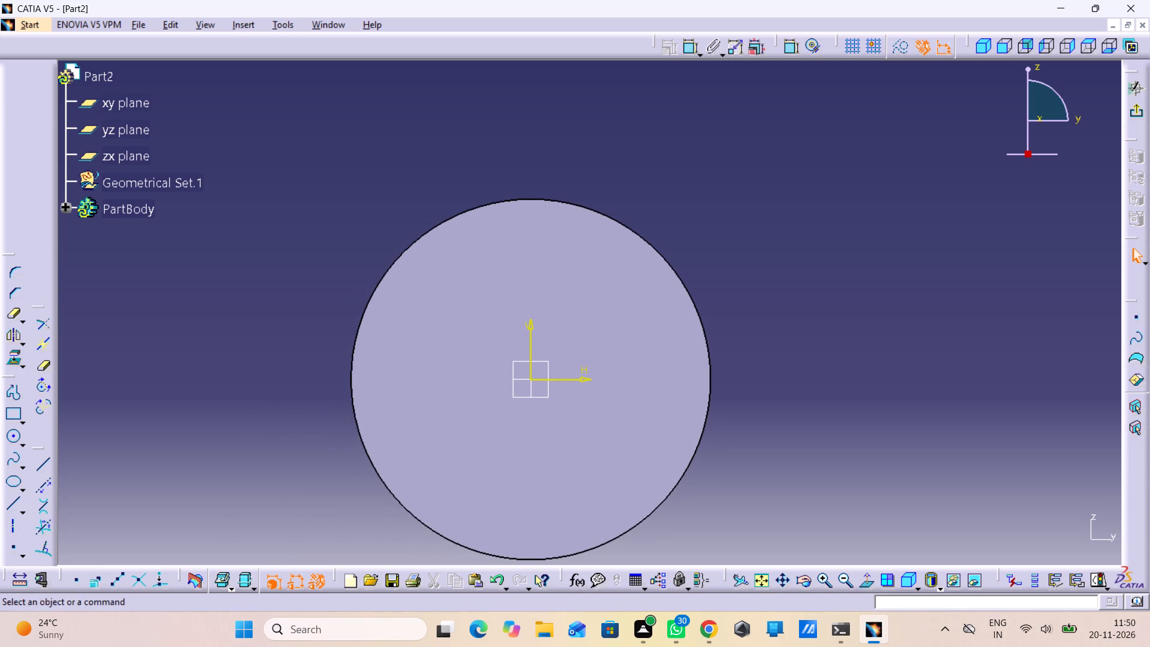
pyautogui.click(10, 435)
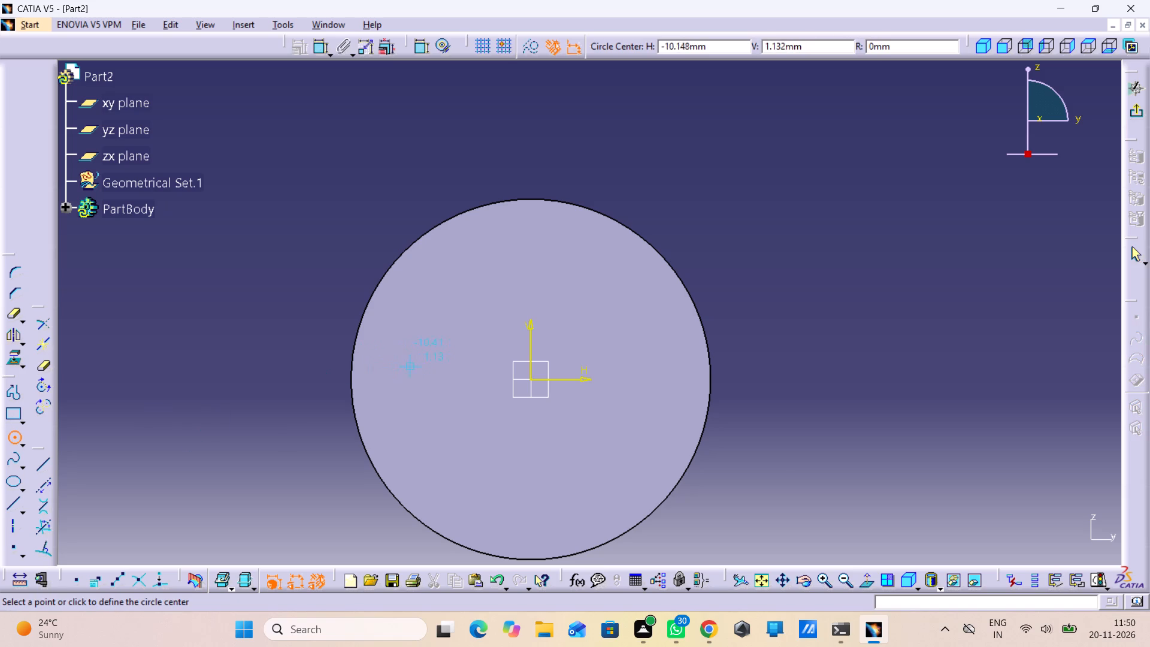
pyautogui.click(531, 379)
pyautogui.click(579, 489)
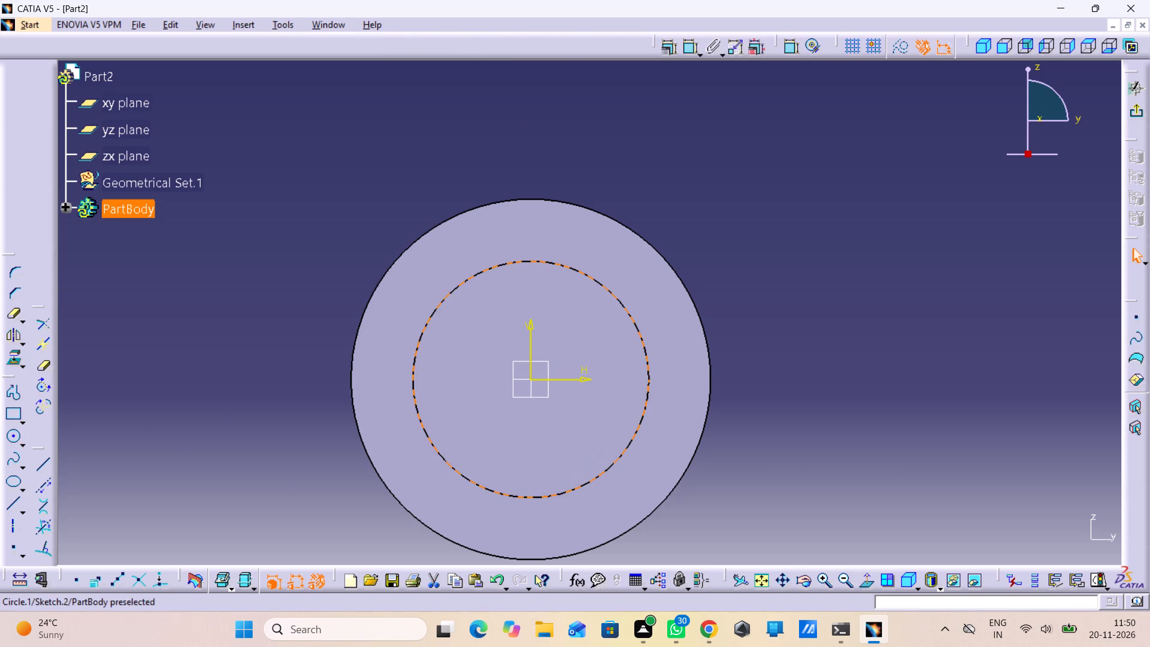
# Dimension the inner circle's diameter and set it to 24 mm.
pyautogui.click(691, 50)
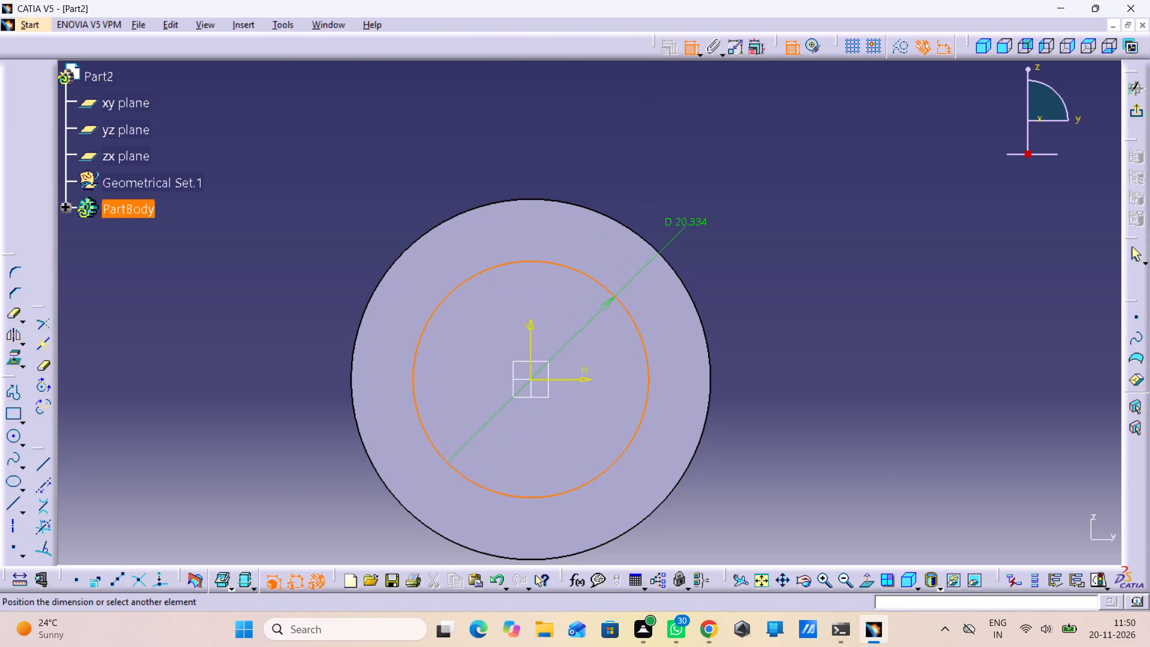
pyautogui.tripleClick(691, 223)
pyautogui.doubleClick(691, 223)
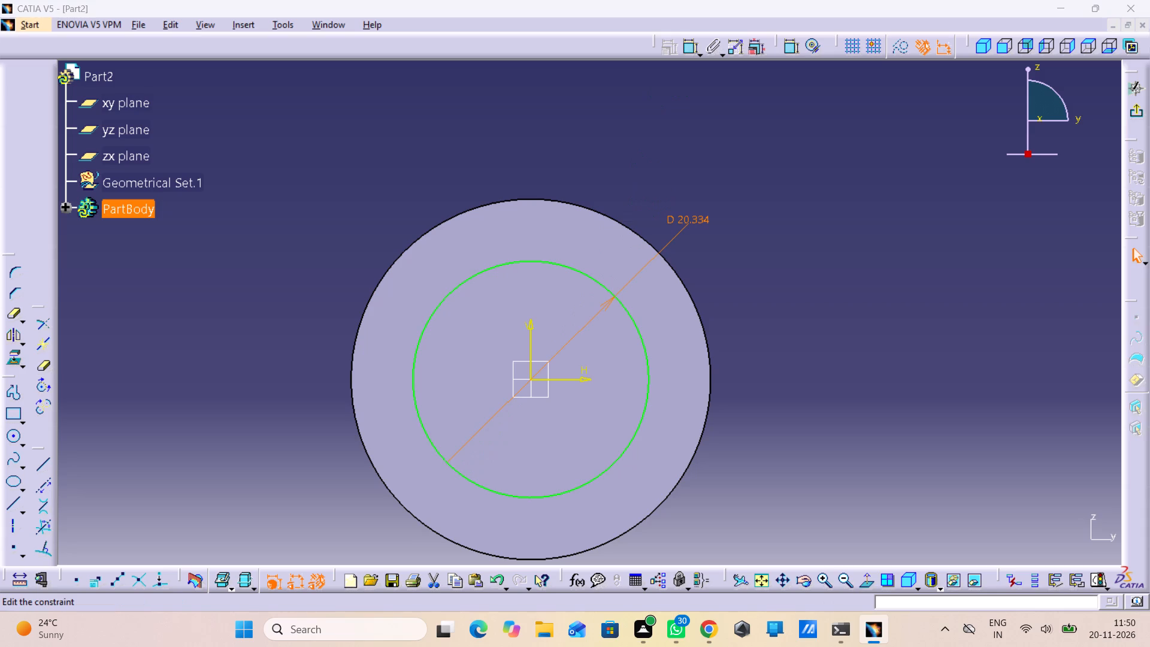
pyautogui.write('24')
pyautogui.press('Return')
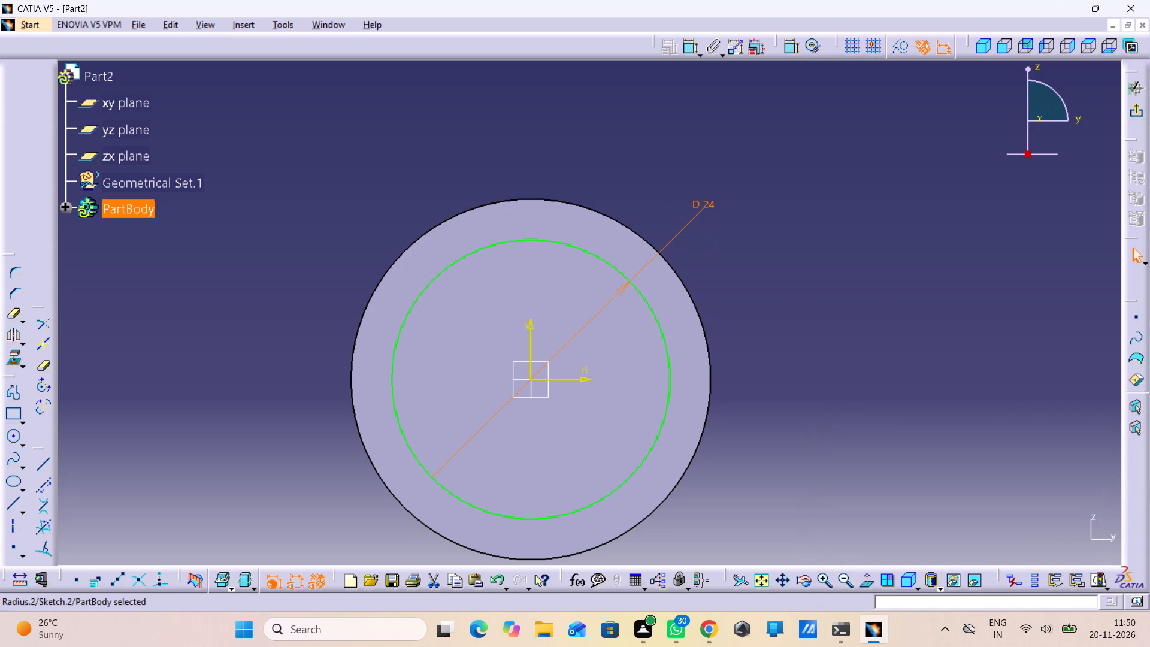
# Set the inner circle's diameter to 27 mm.
pyautogui.doubleClick(711, 211)
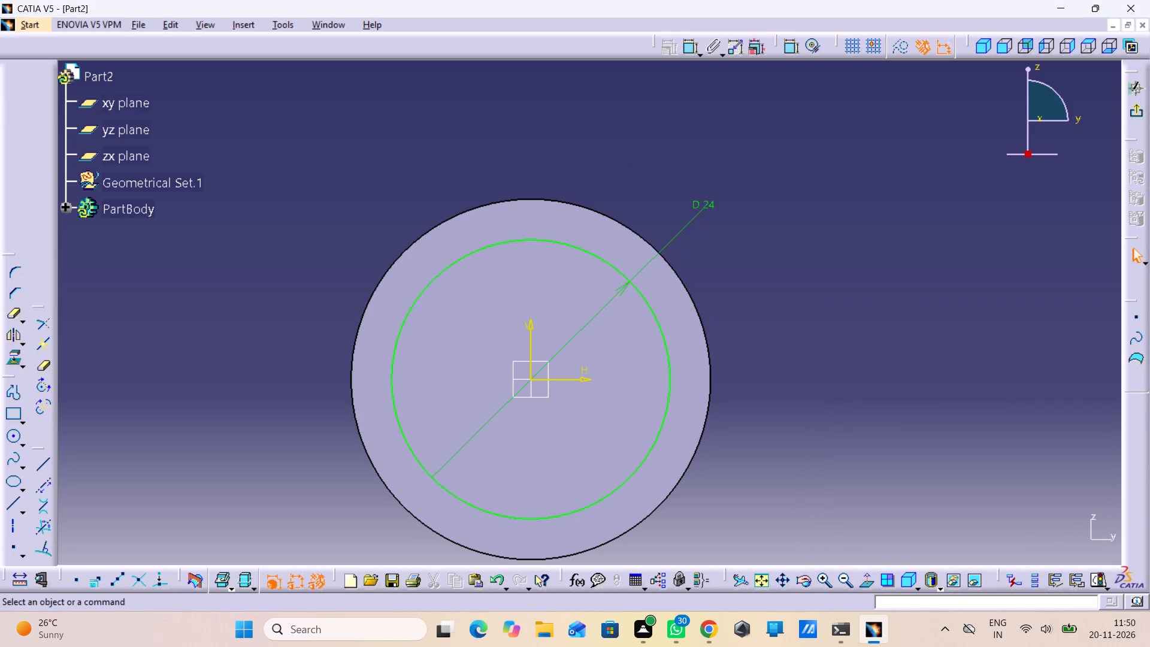
pyautogui.doubleClick(711, 211)
pyautogui.doubleClick(707, 205)
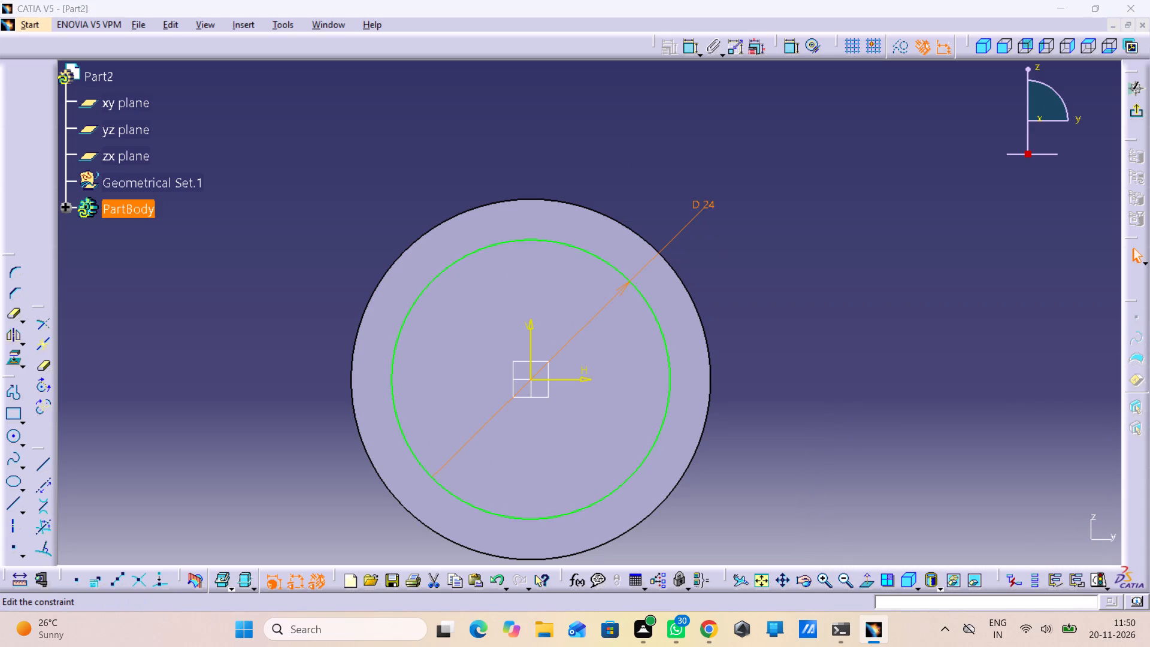
pyautogui.write('27')
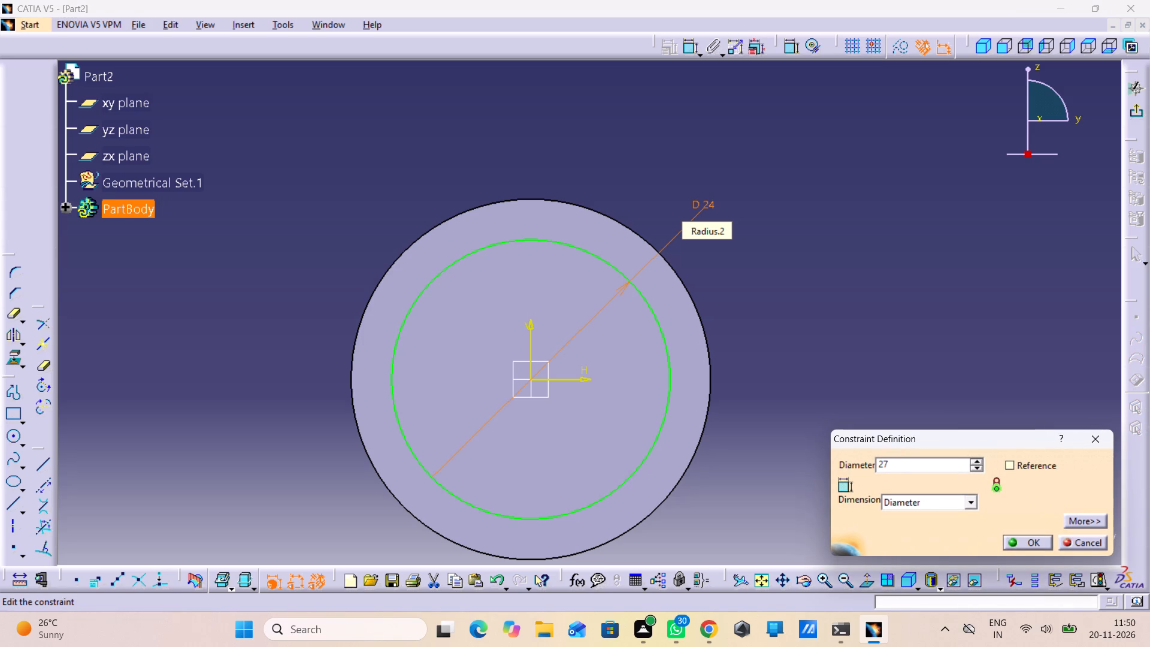
pyautogui.press('Return')
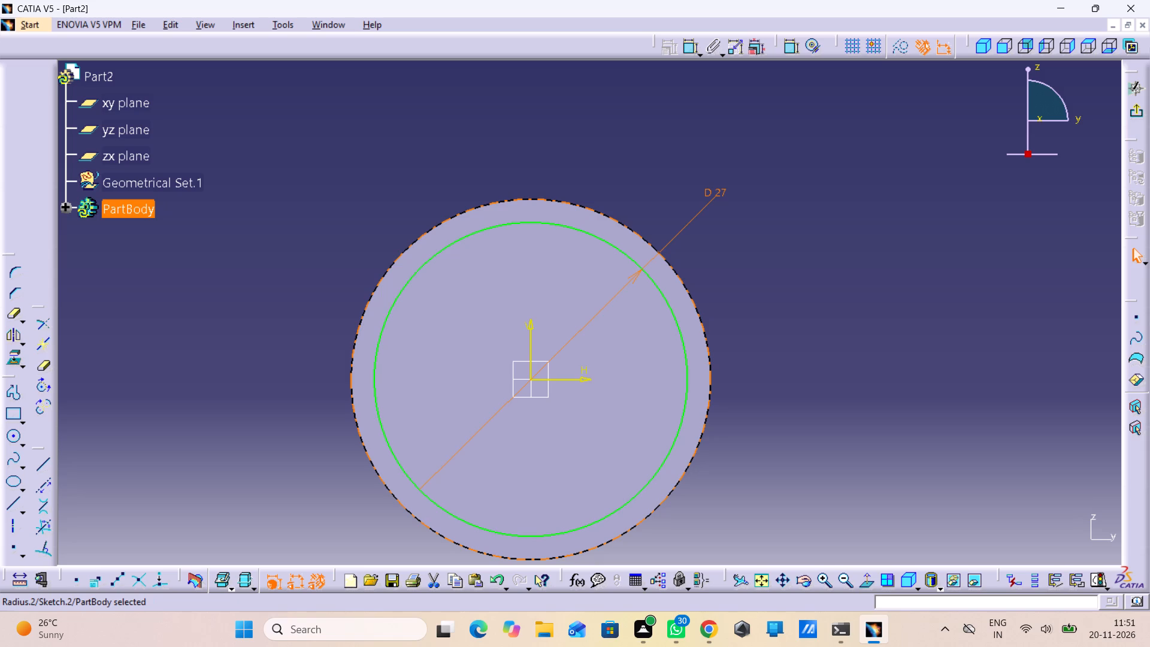
# Examine the cylinder, the inner circle on its end face and the yz plane in an angled 3D view.
pyautogui.moveTo(768, 289); pyautogui.dragTo(573, 352, button='middle')
pyautogui.moveTo(768, 289); pyautogui.dragTo(573, 352, button='right')
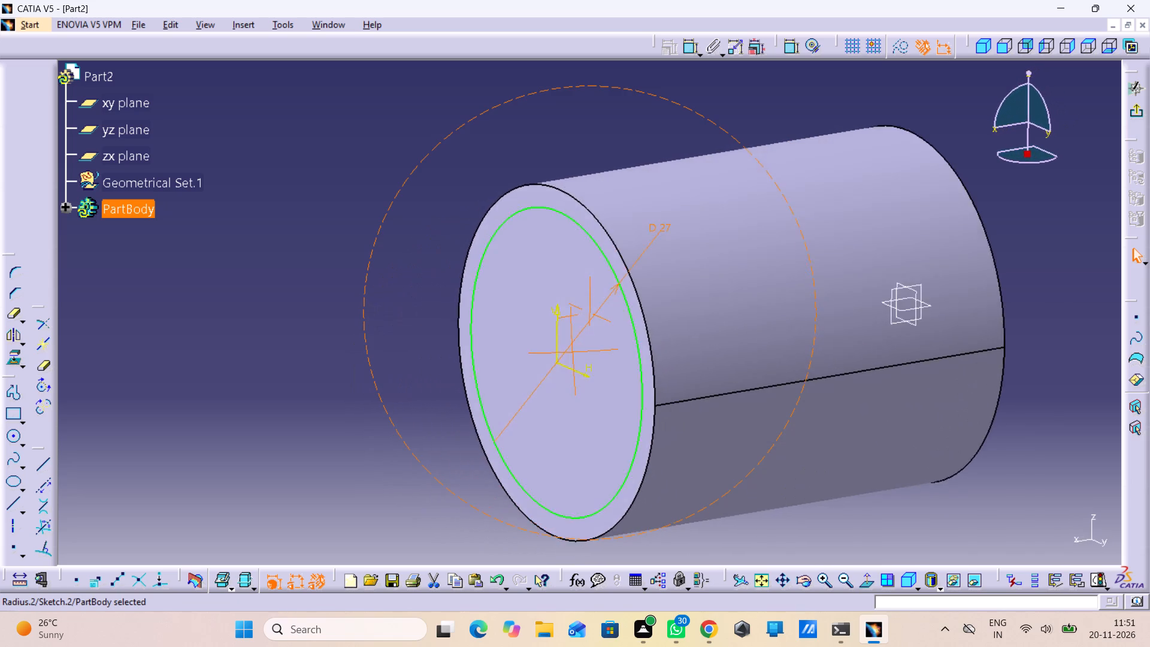
pyautogui.moveTo(573, 352); pyautogui.dragTo(631, 370, button='middle')
pyautogui.moveTo(573, 352); pyautogui.dragTo(631, 370, button='right')
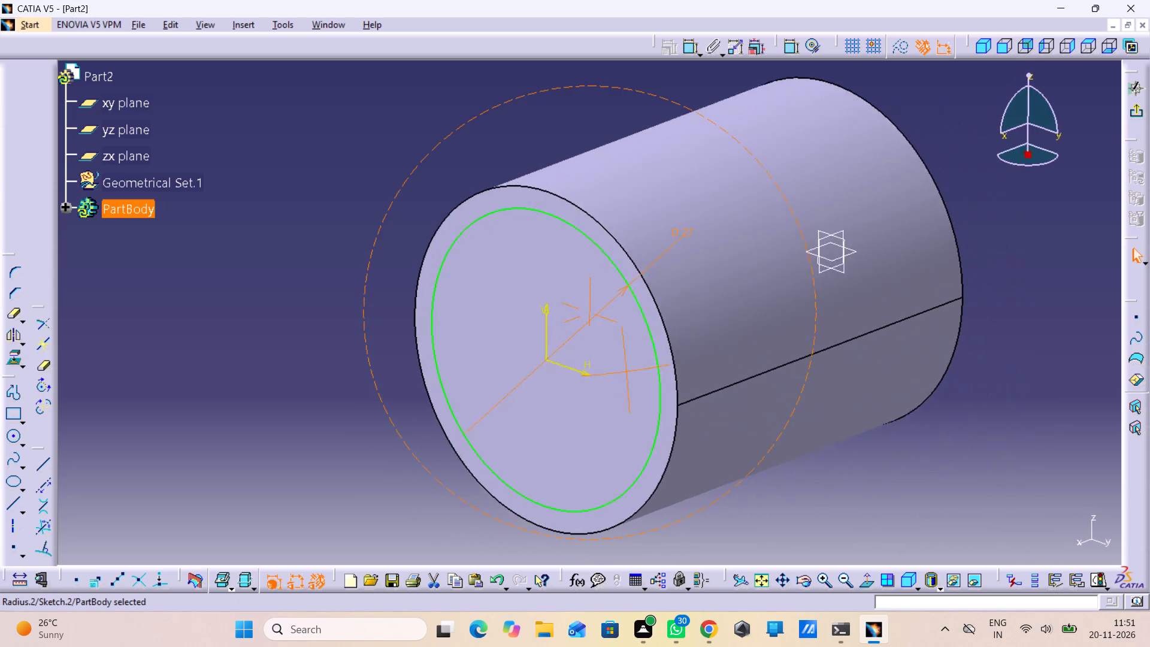
pyautogui.moveTo(631, 370); pyautogui.dragTo(669, 351, button='middle')
pyautogui.moveTo(631, 370); pyautogui.dragTo(669, 351, button='right')
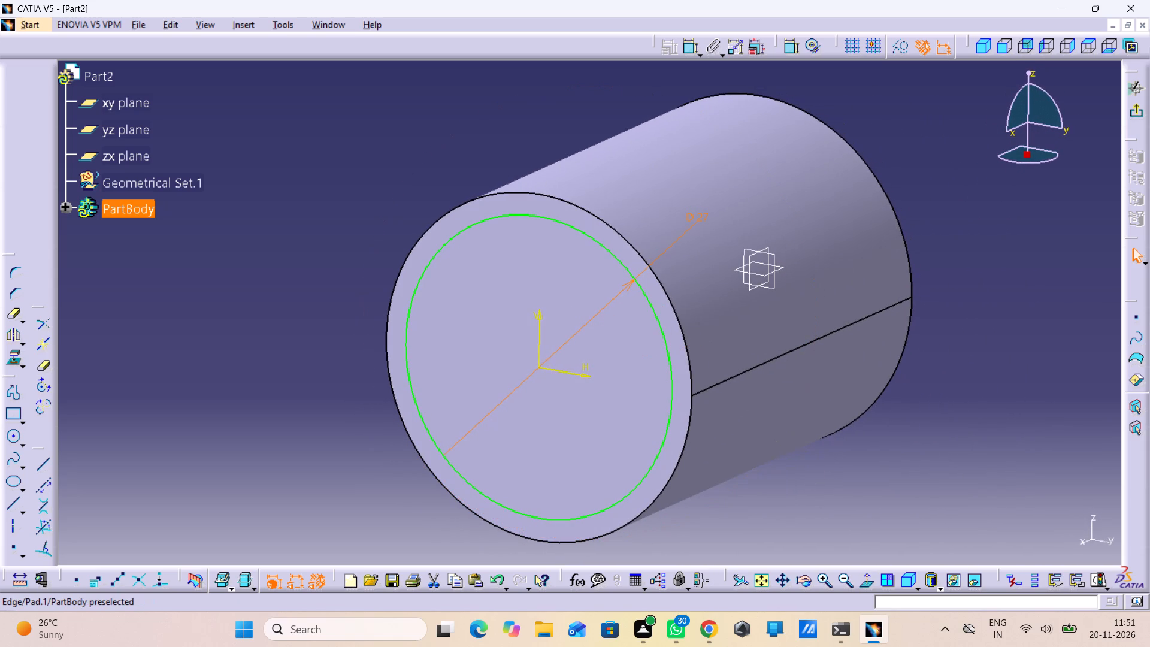
pyautogui.click(776, 270)
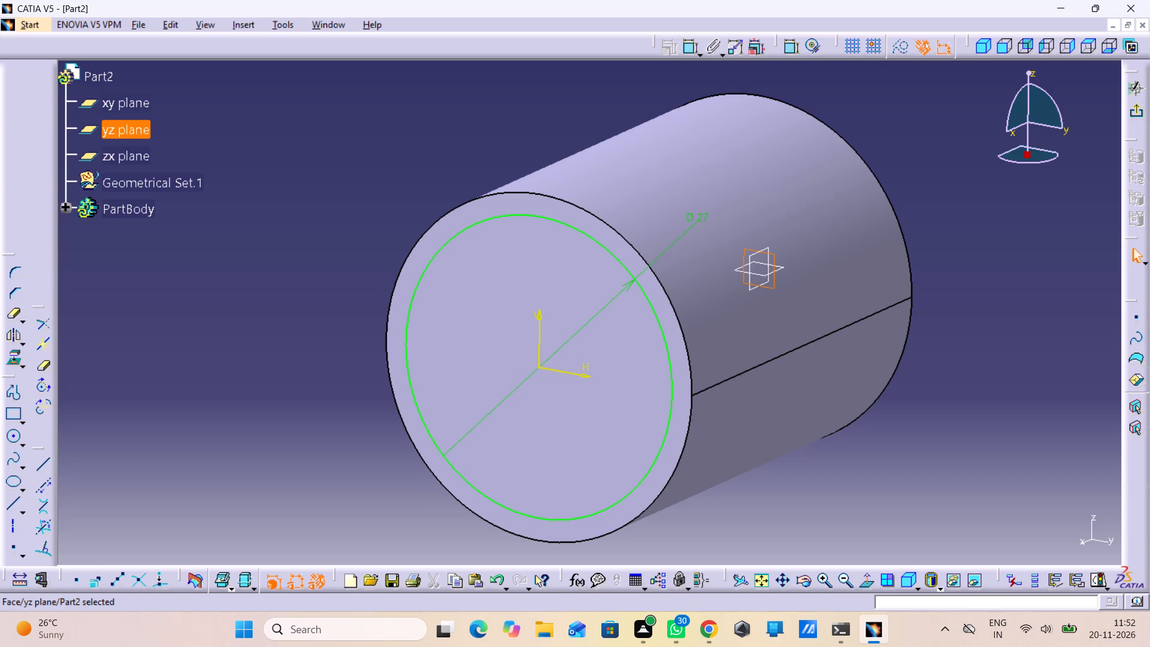
pyautogui.moveTo(995, 225); pyautogui.dragTo(1003, 259, button='middle')
pyautogui.rightClick(995, 225)
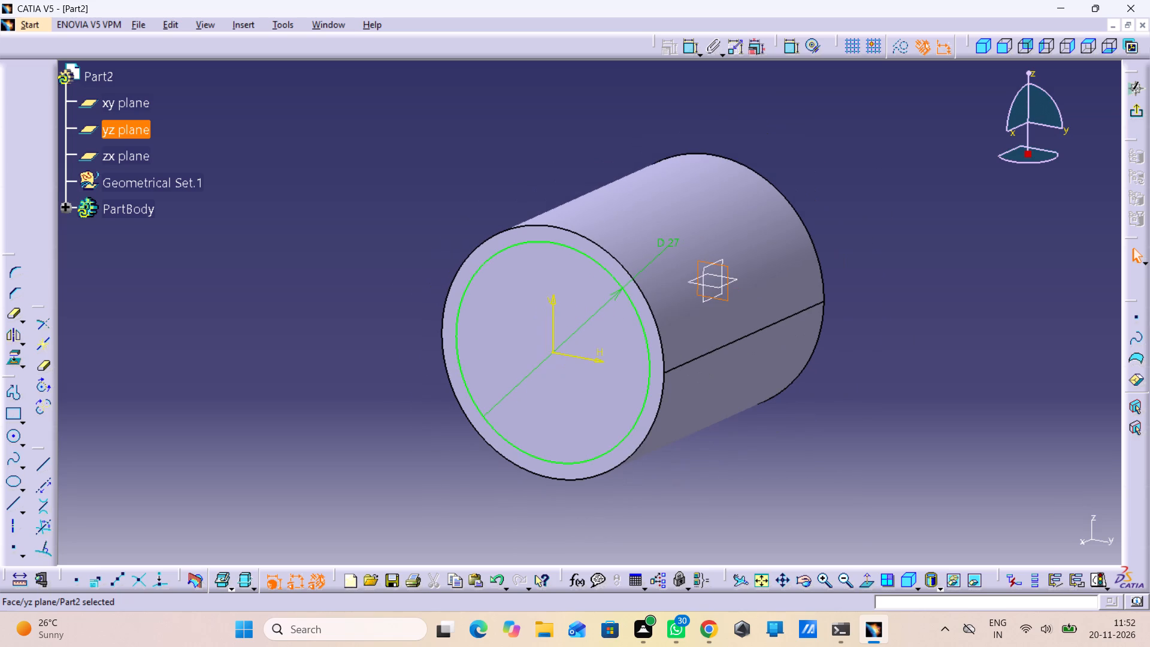
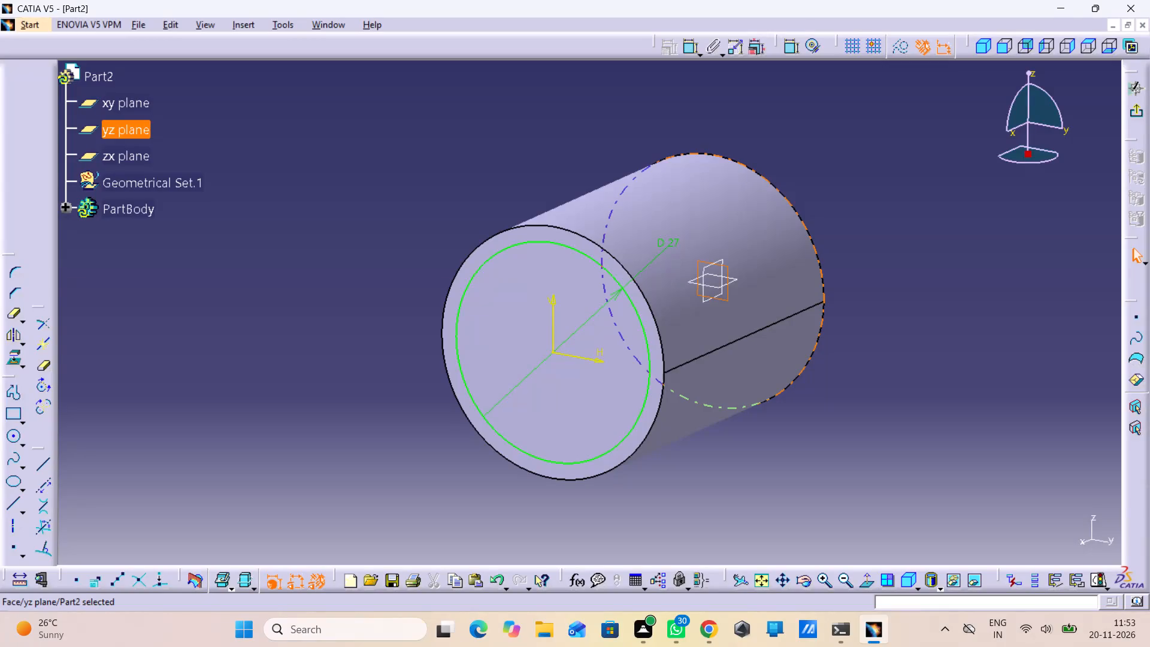
# Leave the sketch, turn on mirrored extent for the cylinder's pad and enter 368/2 as its length.
pyautogui.doubleClick(761, 370)
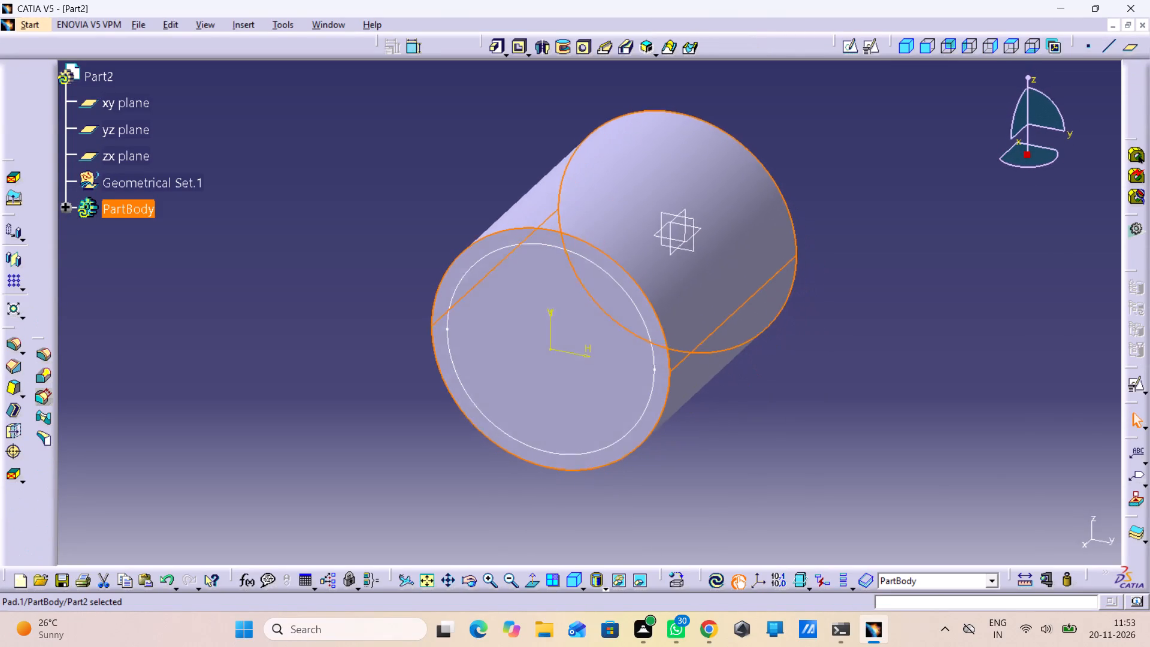
pyautogui.doubleClick(704, 325)
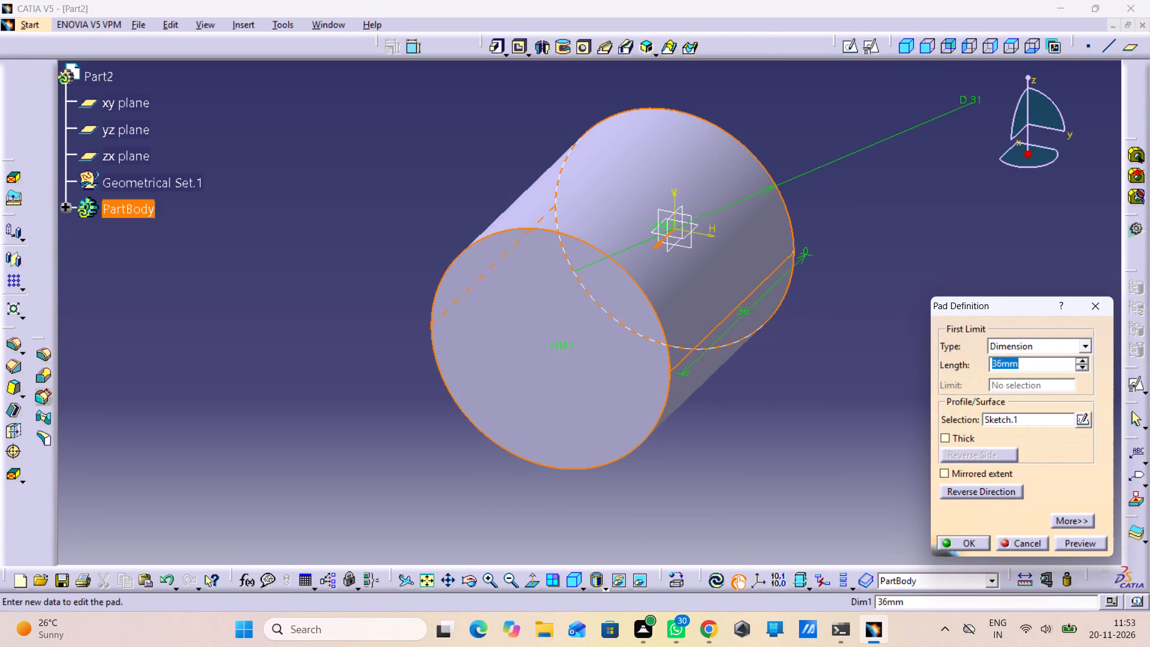
pyautogui.click(958, 473)
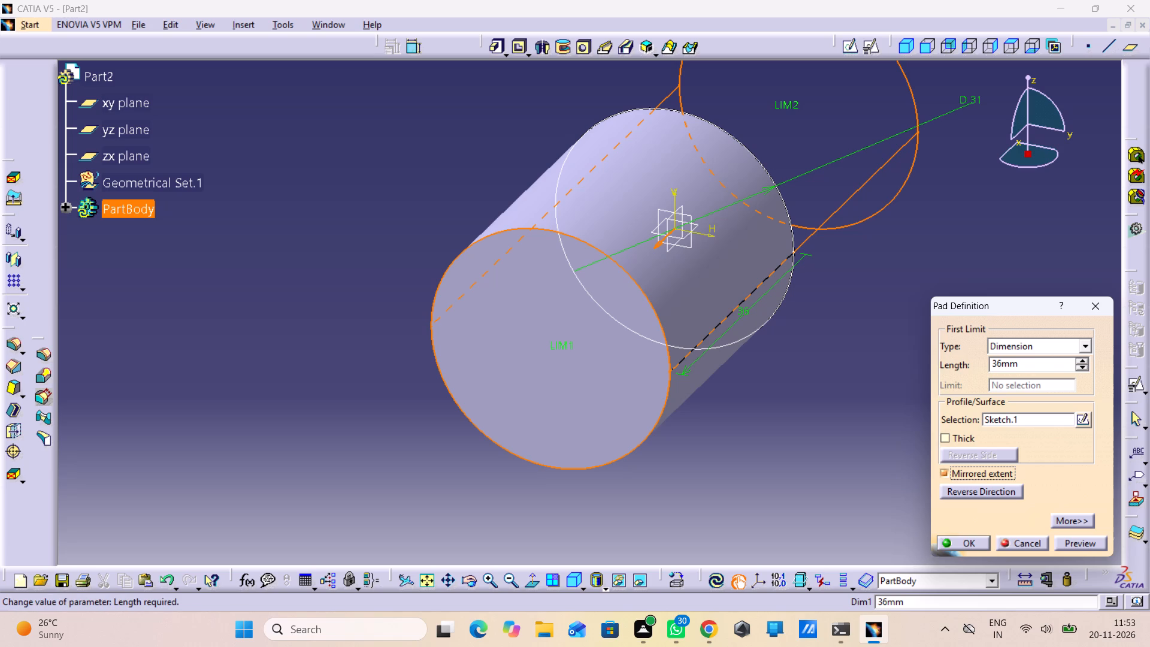
pyautogui.press('/')
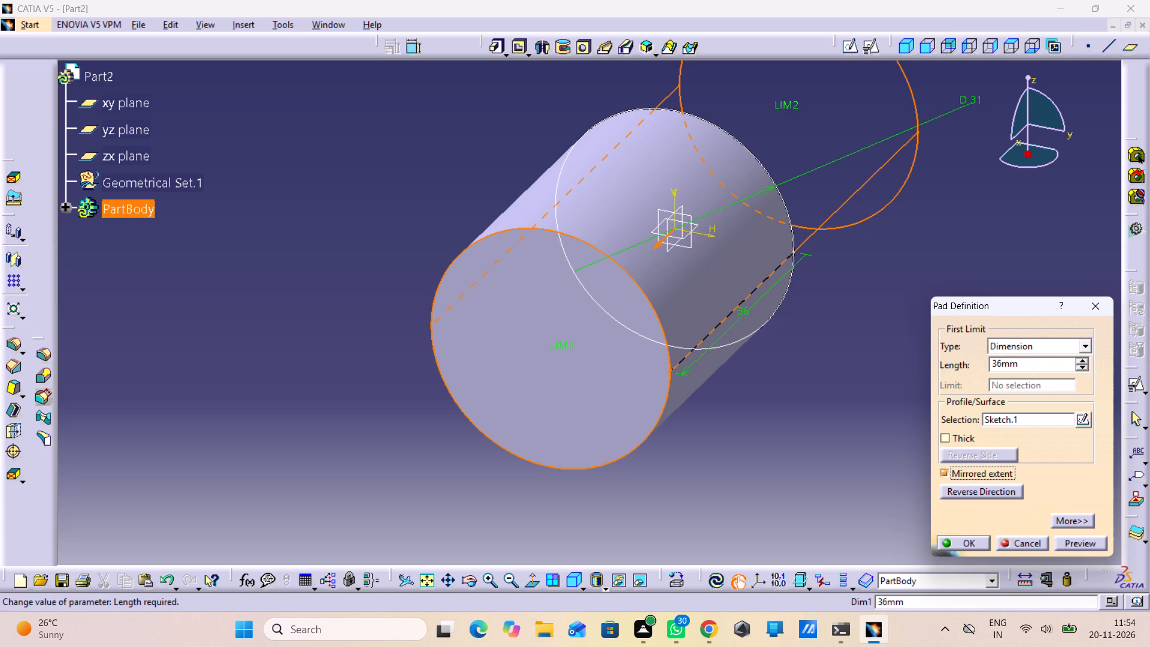
pyautogui.click(1049, 361)
pyautogui.press('BackSpace')
pyautogui.press('BackSpace')
pyautogui.write('8/2')
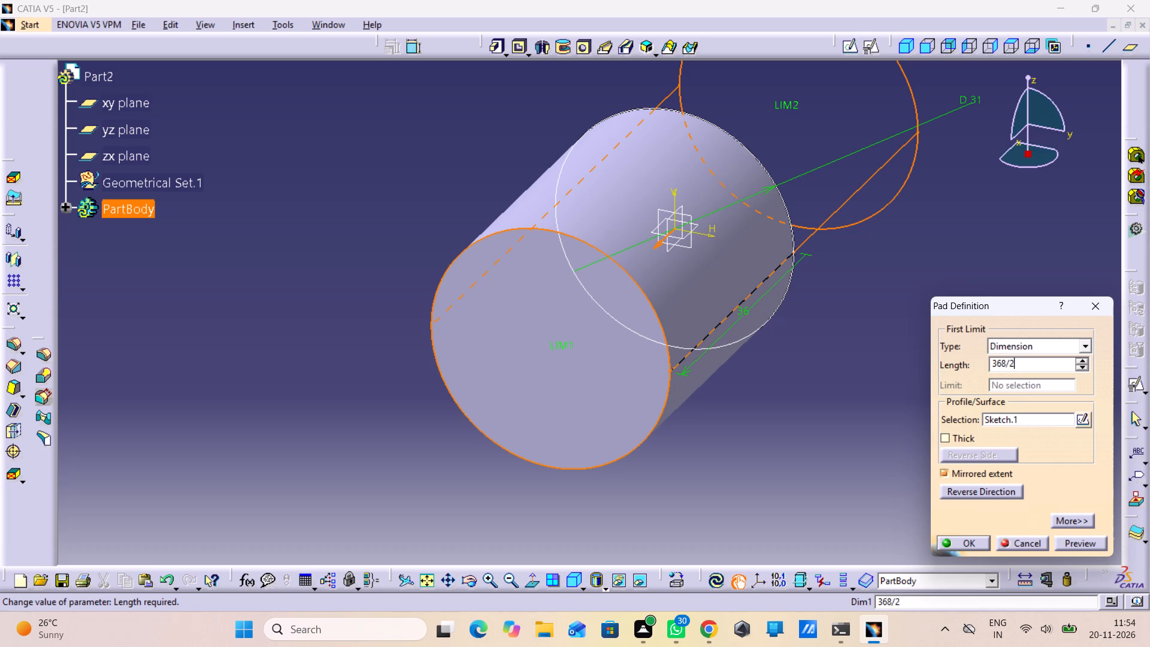
pyautogui.press('Return')
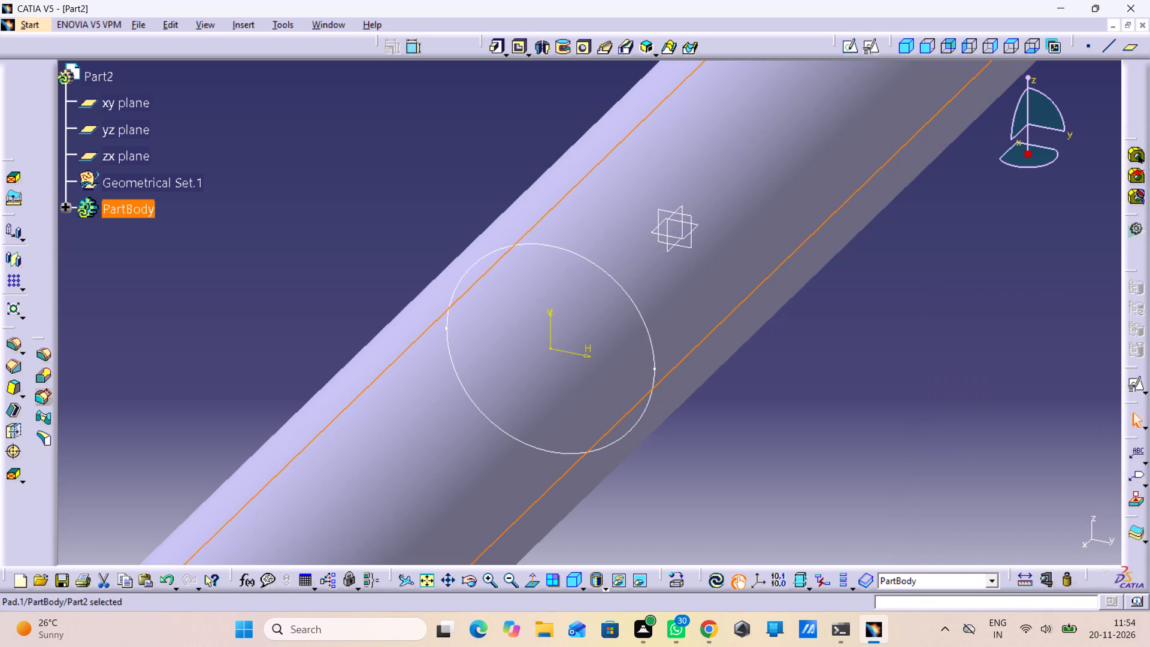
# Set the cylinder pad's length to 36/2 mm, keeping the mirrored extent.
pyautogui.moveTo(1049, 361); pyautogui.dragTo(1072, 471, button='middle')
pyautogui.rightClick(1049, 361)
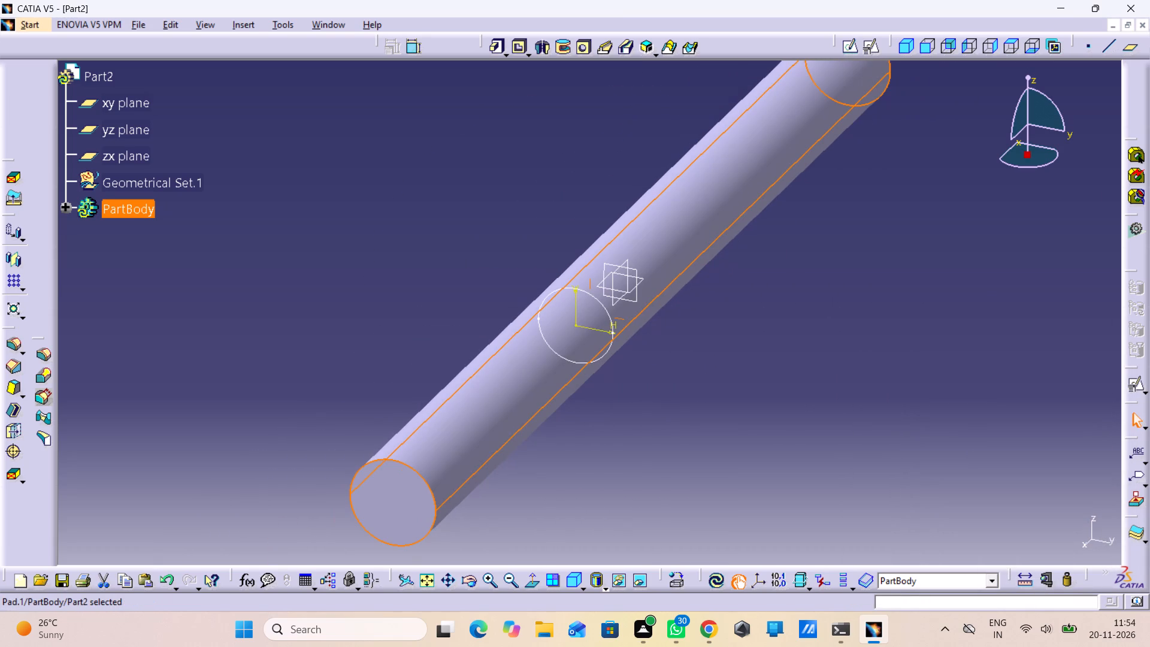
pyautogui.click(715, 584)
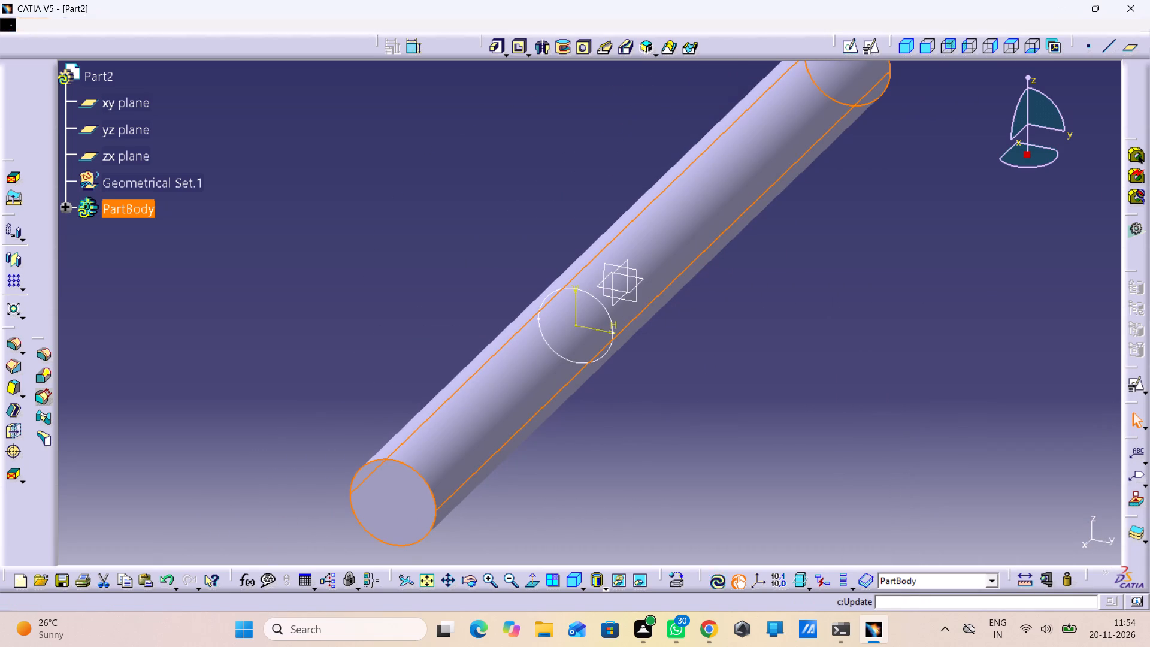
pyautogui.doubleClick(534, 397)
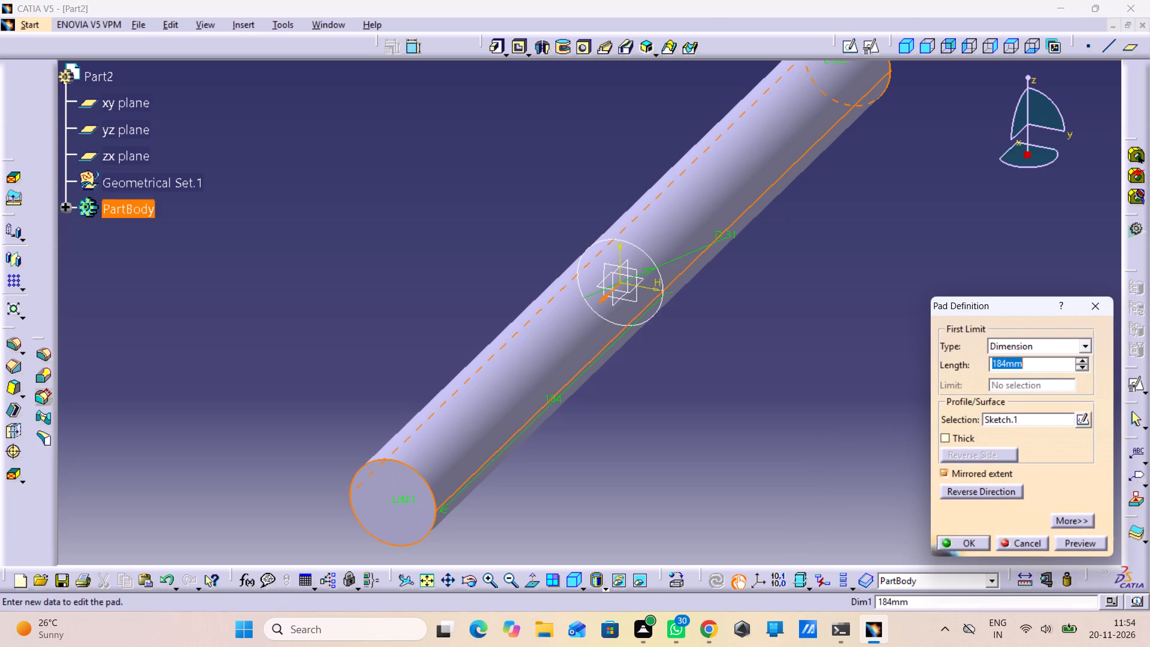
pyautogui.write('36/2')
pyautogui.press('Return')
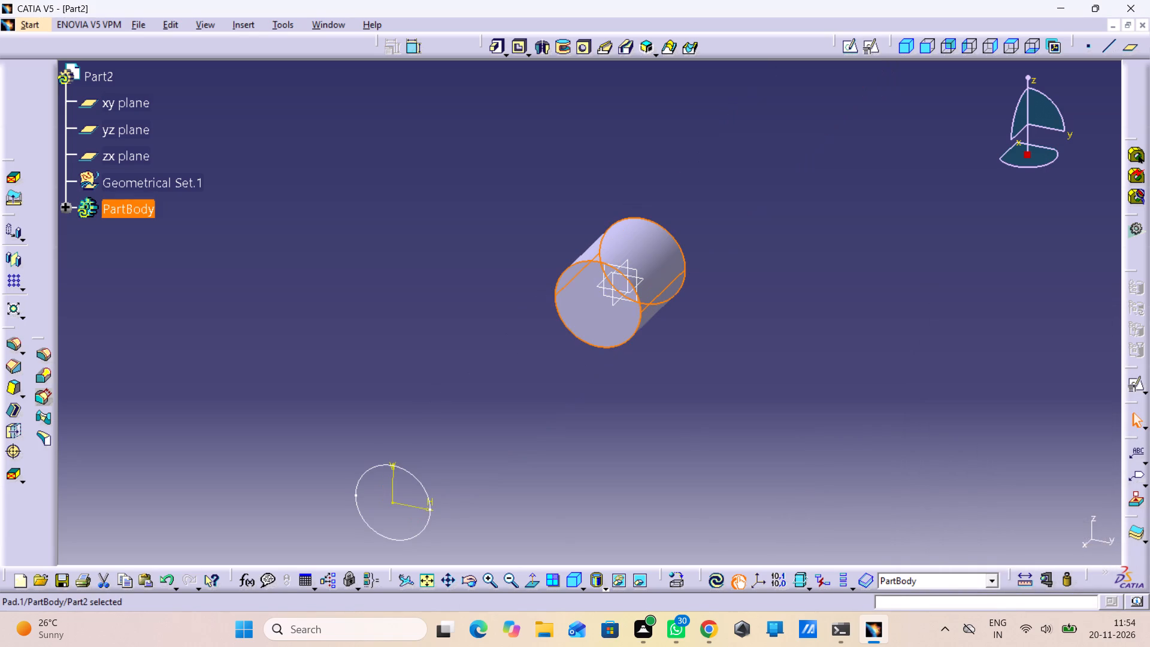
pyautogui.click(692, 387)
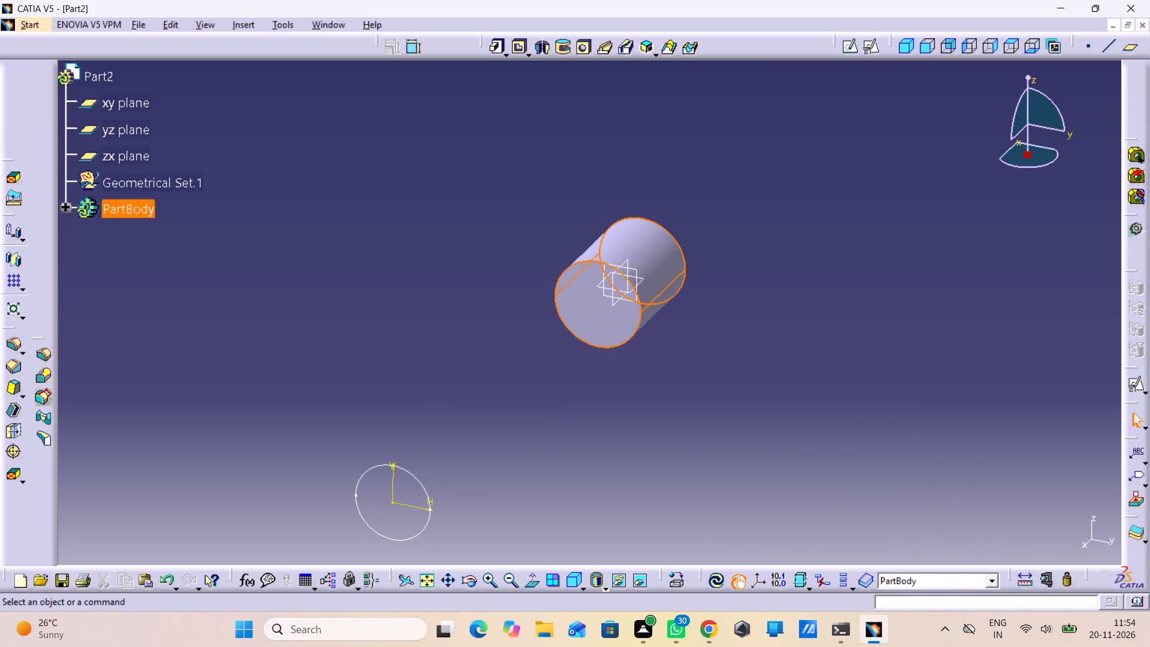
# Delete Sketch.2, the detached sketch containing the 27 mm circle, from the PartBody.
pyautogui.moveTo(419, 456); pyautogui.dragTo(426, 497)
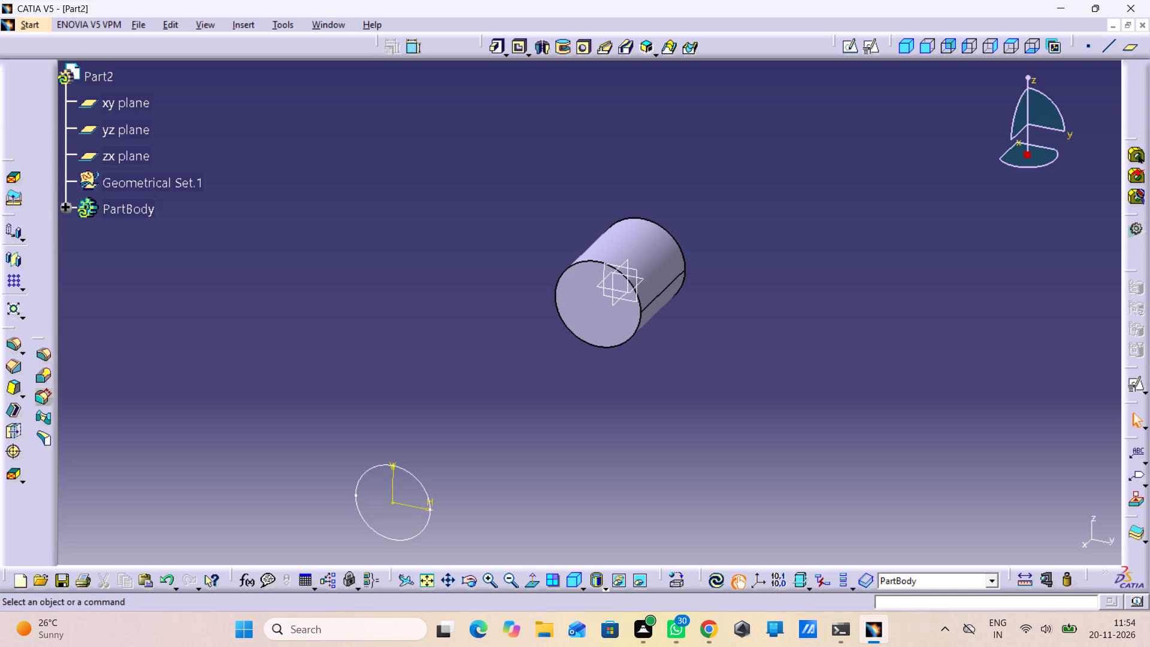
pyautogui.moveTo(426, 497); pyautogui.dragTo(363, 547)
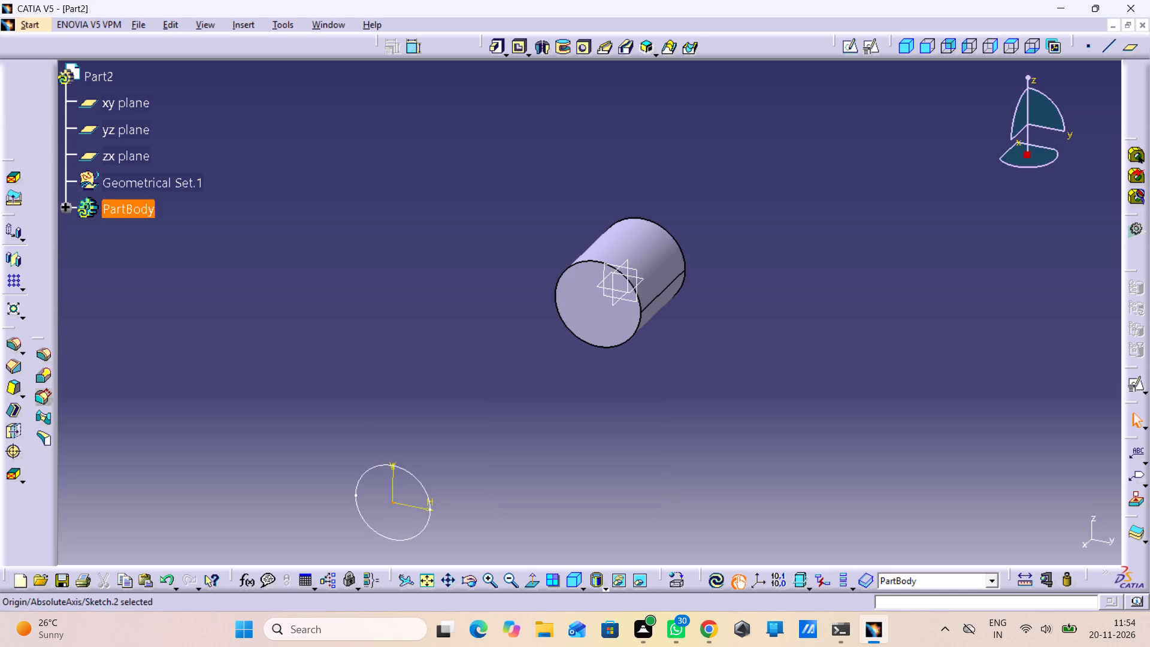
pyautogui.press('Delete')
pyautogui.click(463, 494)
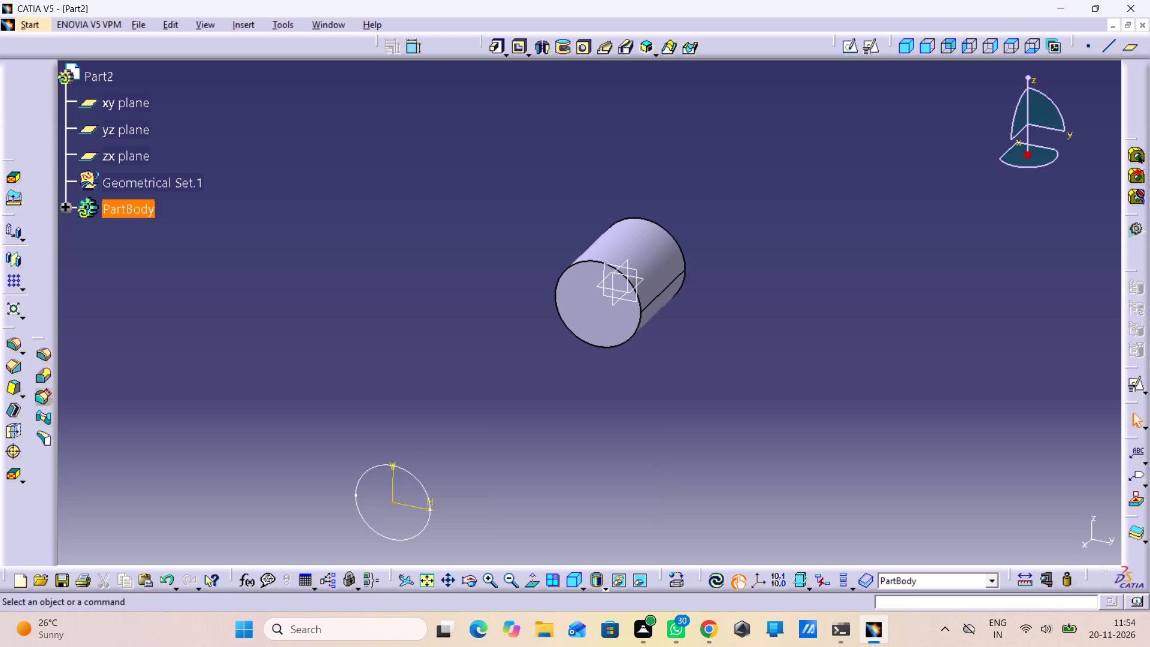
pyautogui.click(66, 209)
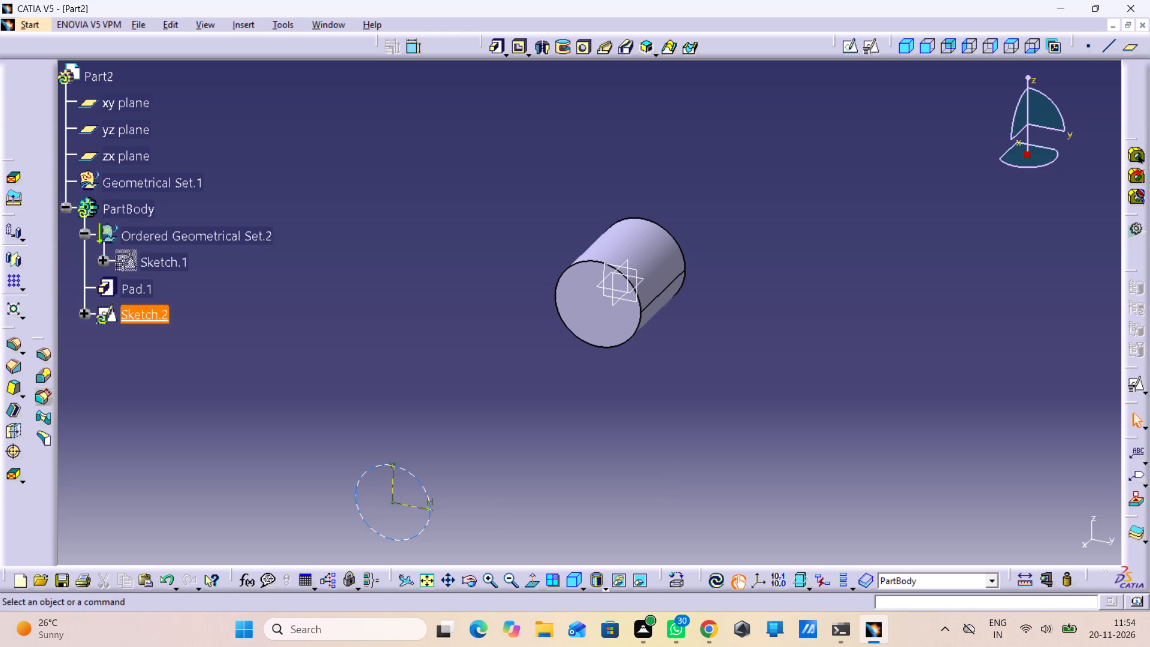
pyautogui.rightClick(138, 316)
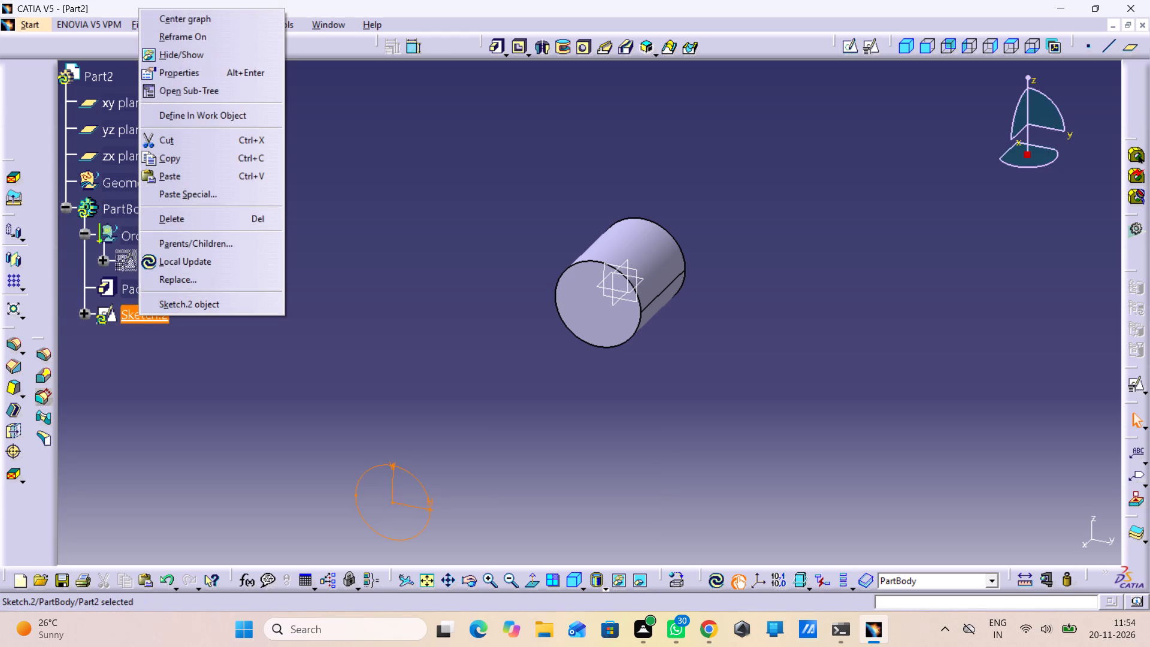
pyautogui.click(176, 210)
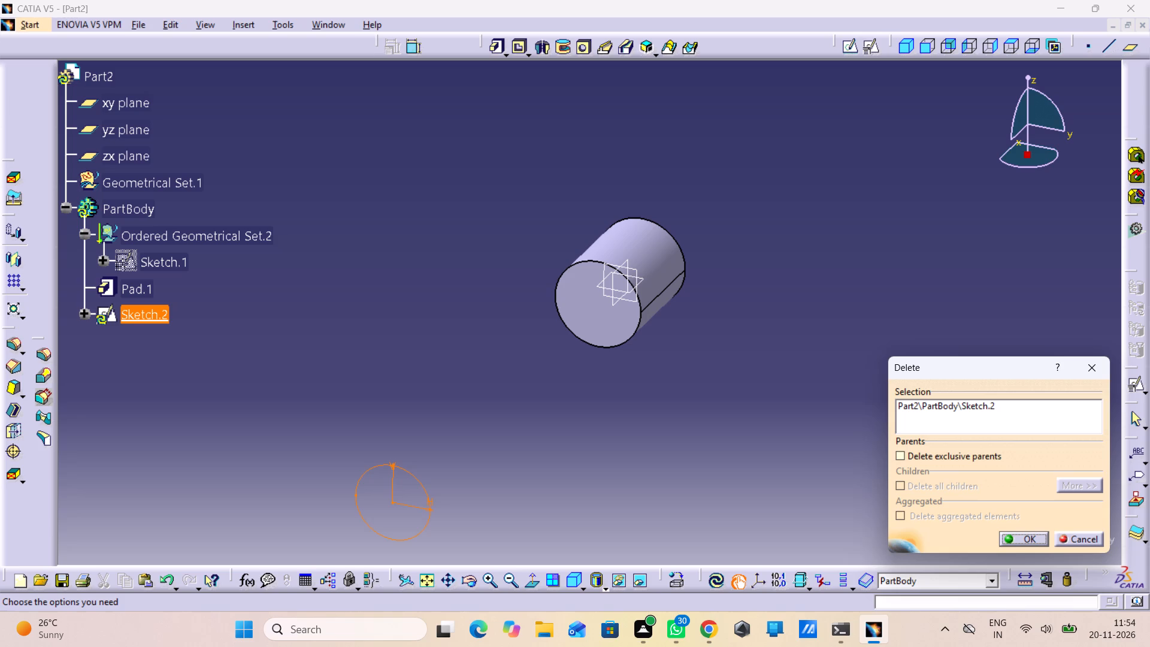
pyautogui.click(1018, 541)
pyautogui.click(849, 456)
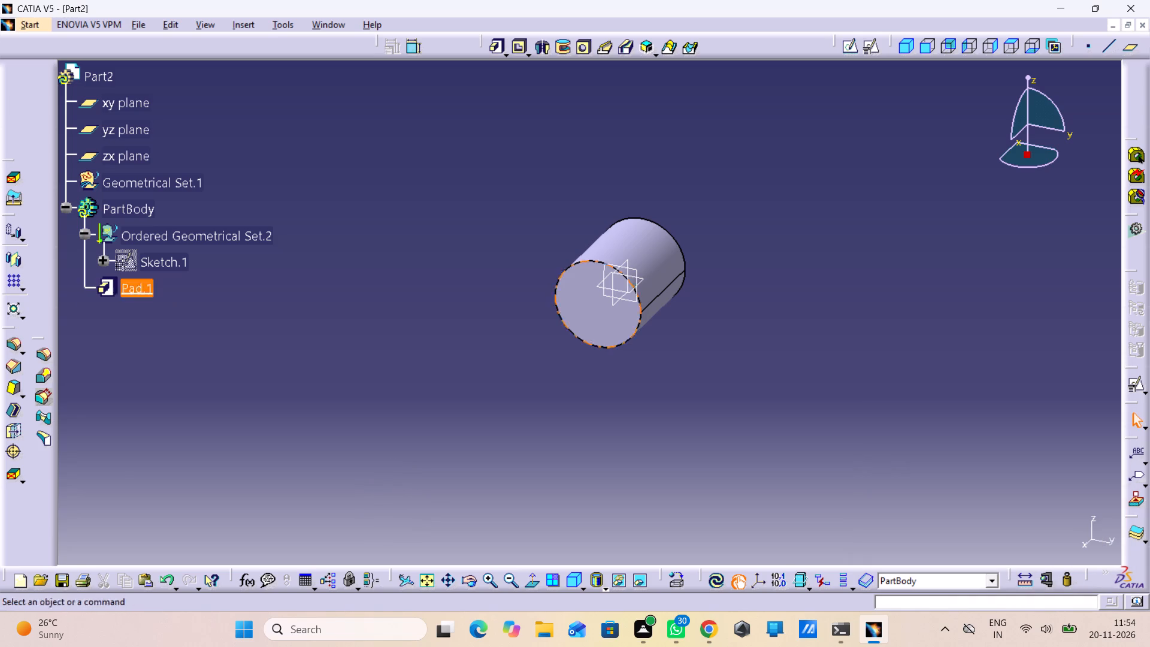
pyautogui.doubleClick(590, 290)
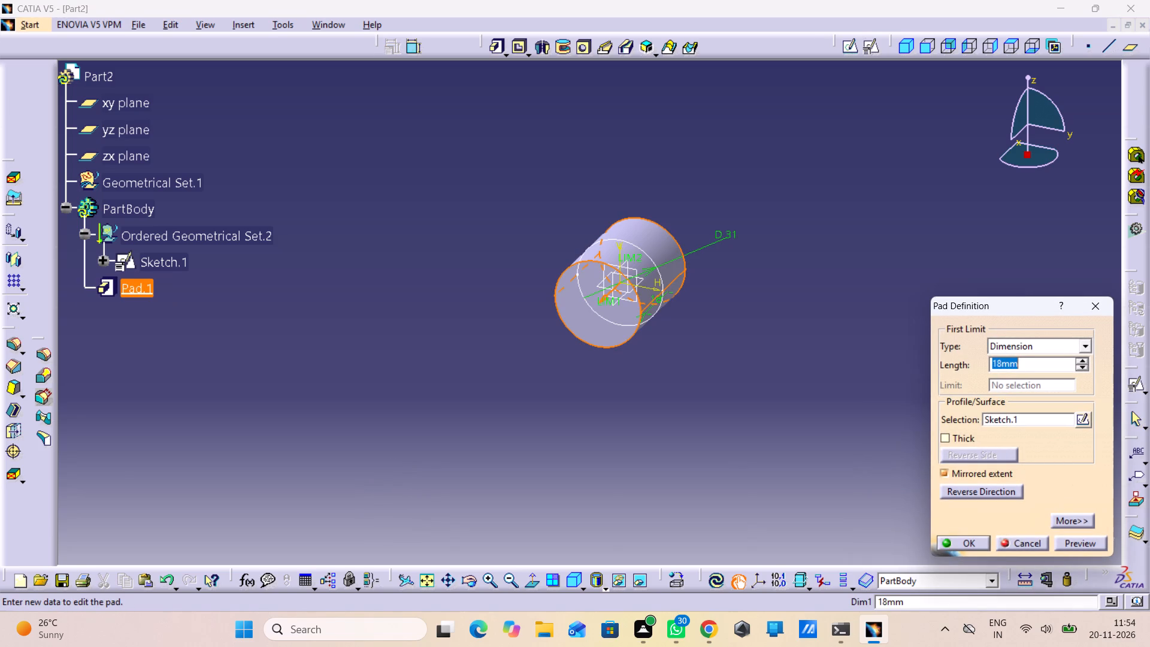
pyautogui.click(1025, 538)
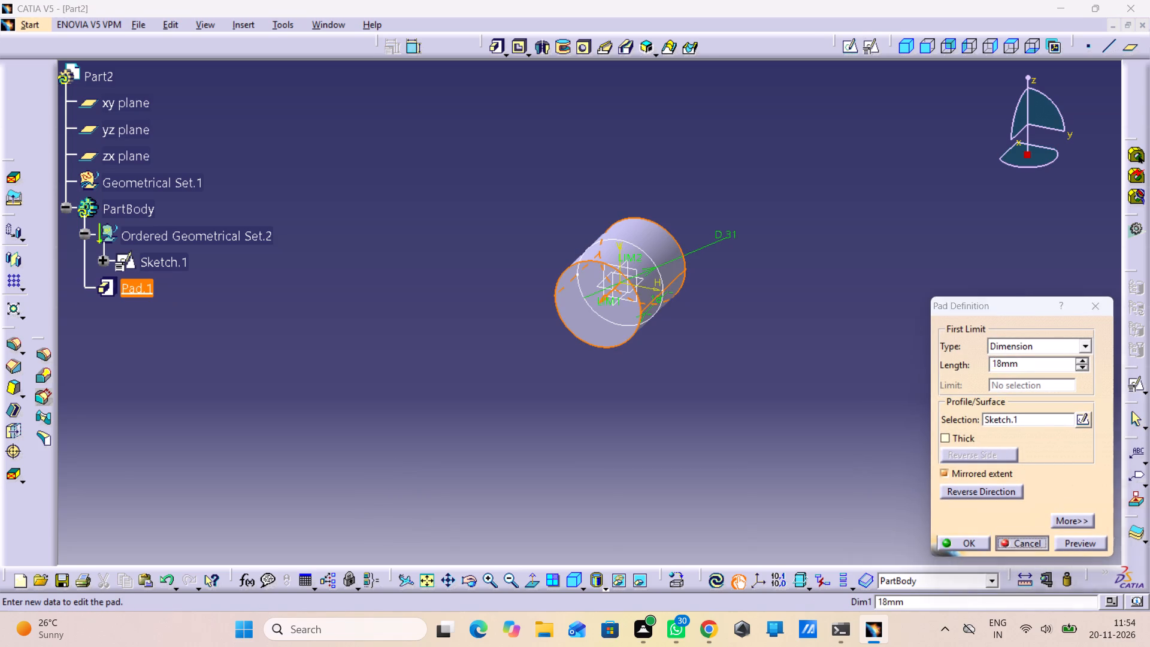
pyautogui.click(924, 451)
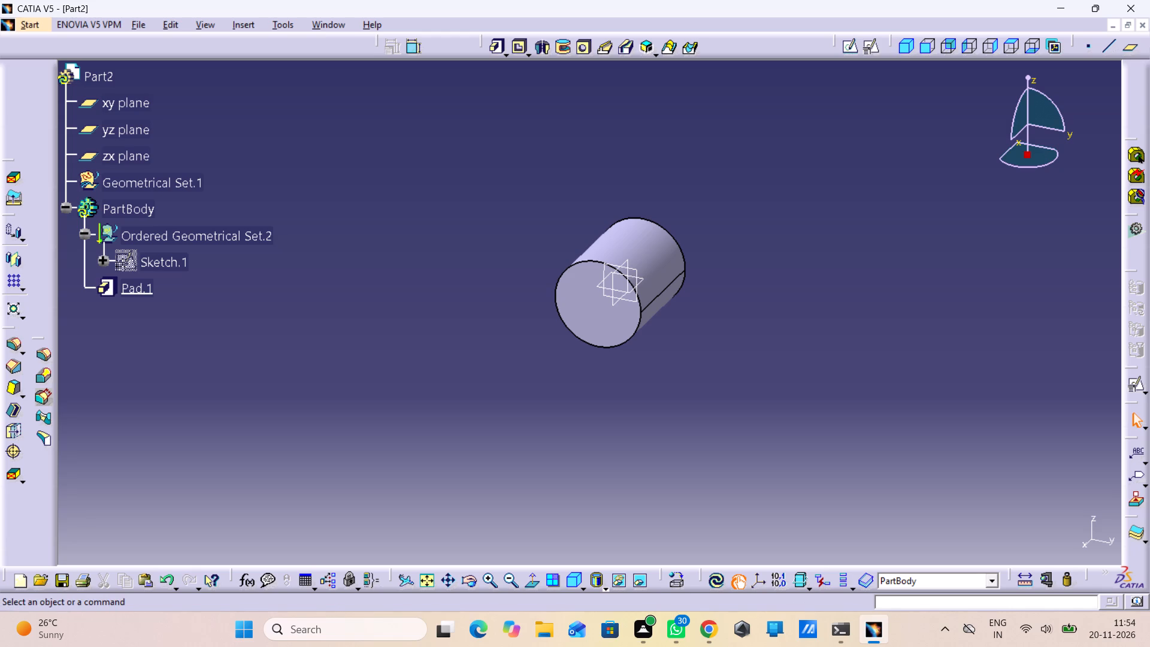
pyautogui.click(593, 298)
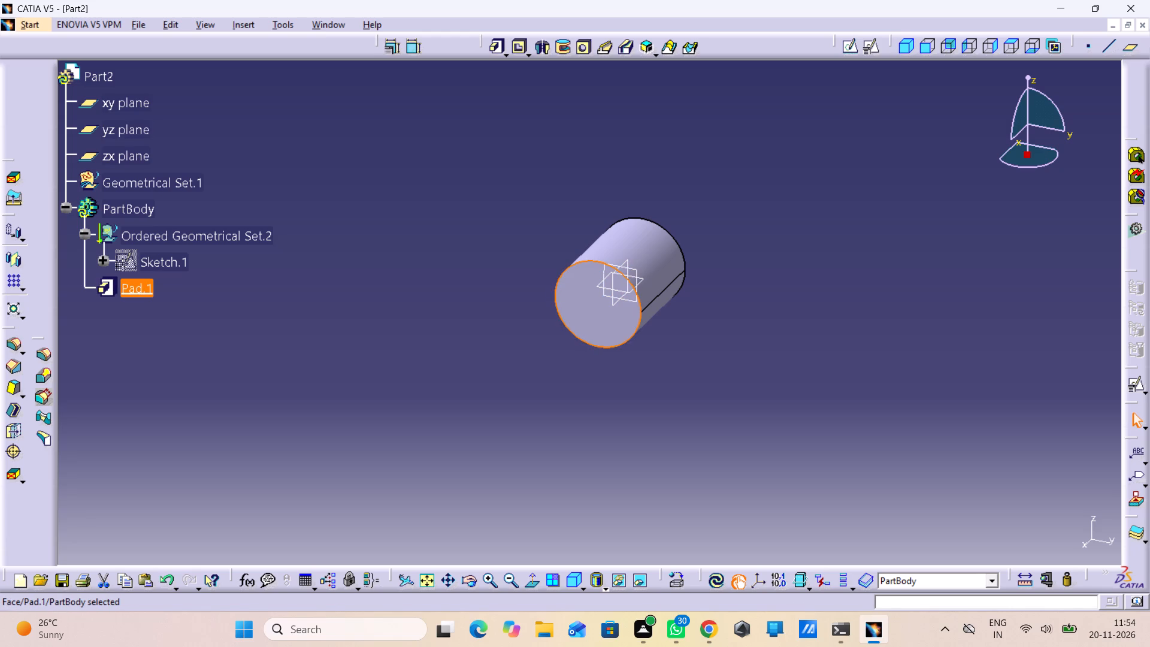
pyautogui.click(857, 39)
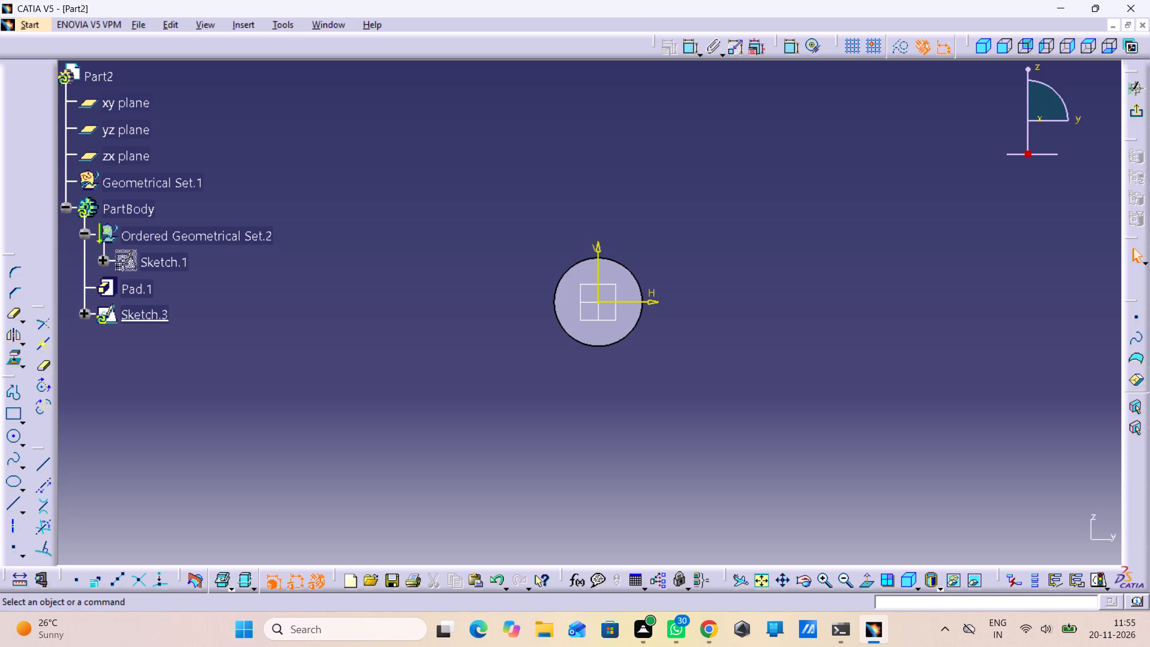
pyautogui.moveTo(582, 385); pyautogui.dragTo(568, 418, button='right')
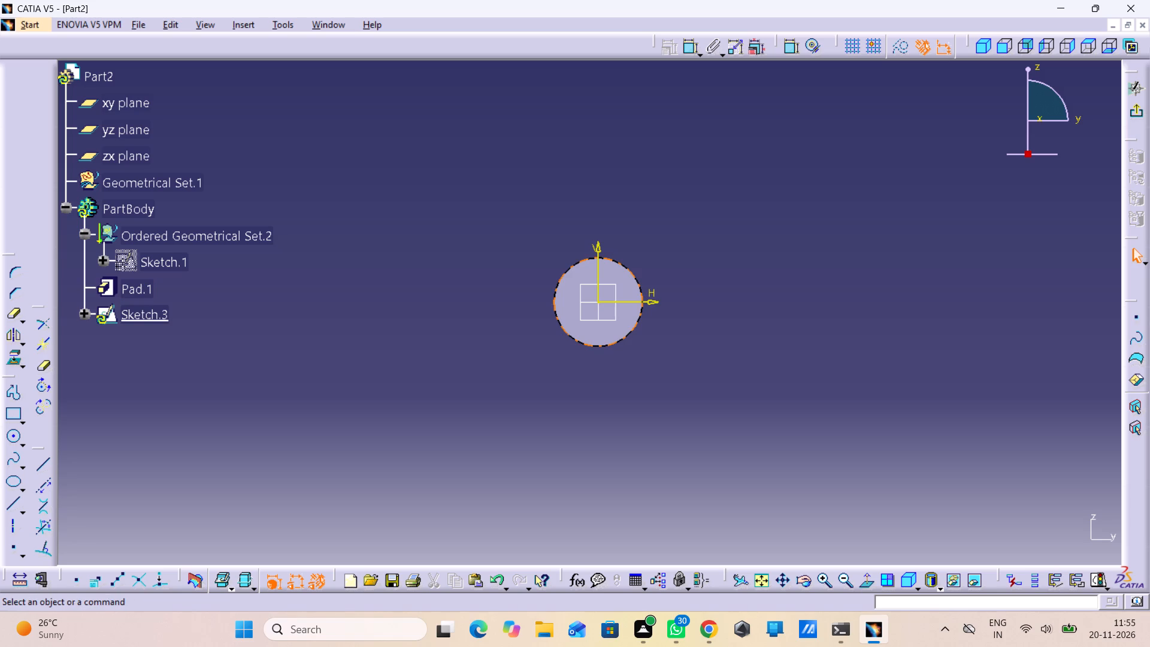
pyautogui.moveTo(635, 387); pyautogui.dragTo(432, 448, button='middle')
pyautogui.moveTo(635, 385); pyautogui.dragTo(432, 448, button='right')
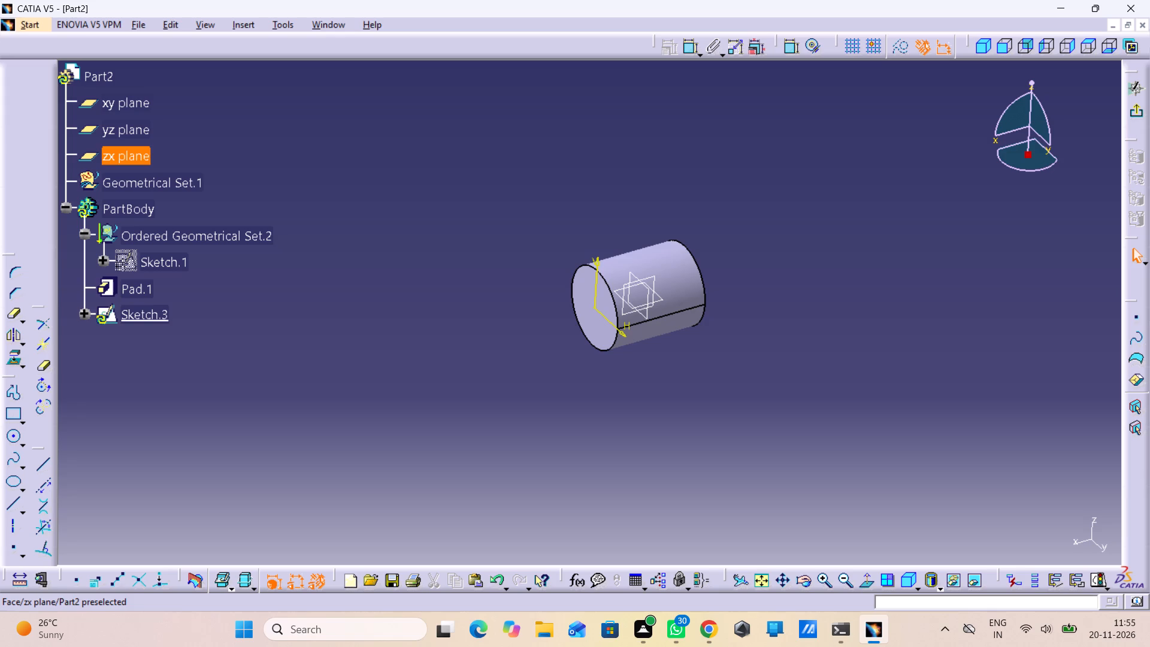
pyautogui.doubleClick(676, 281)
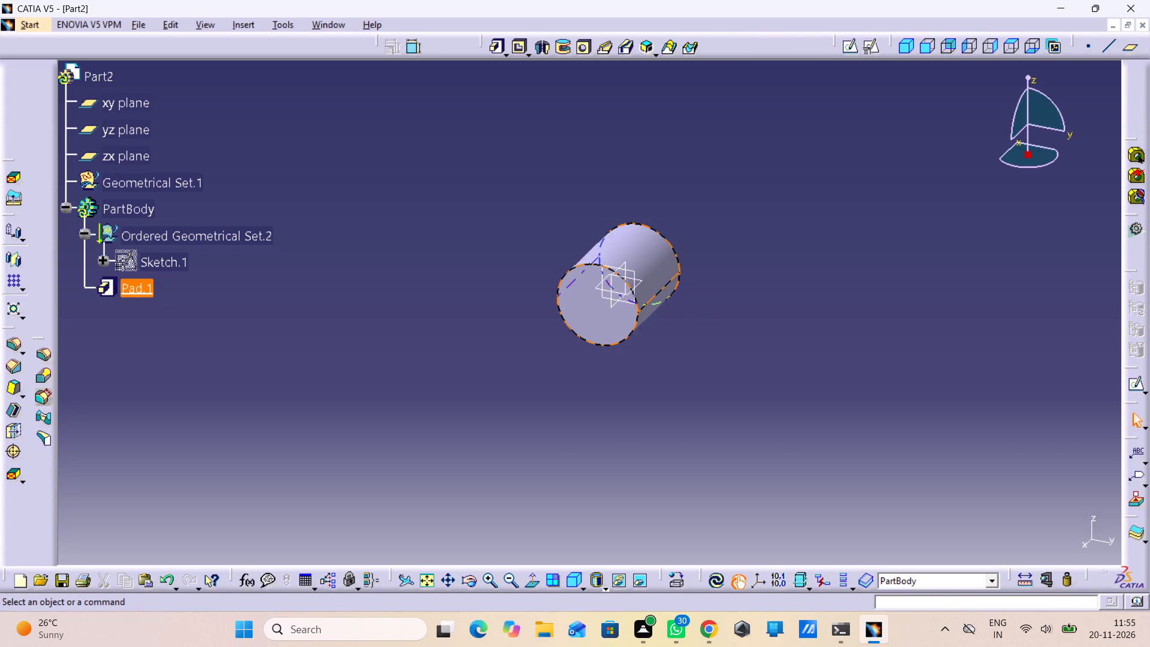
# Set the length of the mirrored cylinder pad to 30 mm.
pyautogui.doubleClick(644, 281)
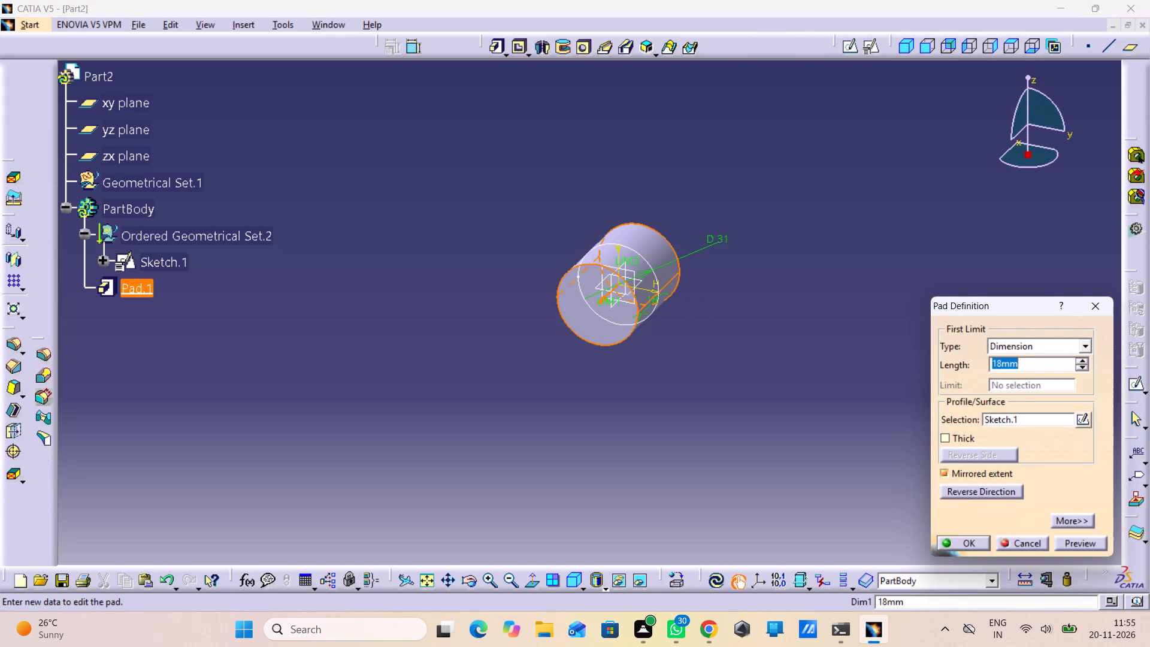
pyautogui.moveTo(1011, 365); pyautogui.dragTo(979, 359)
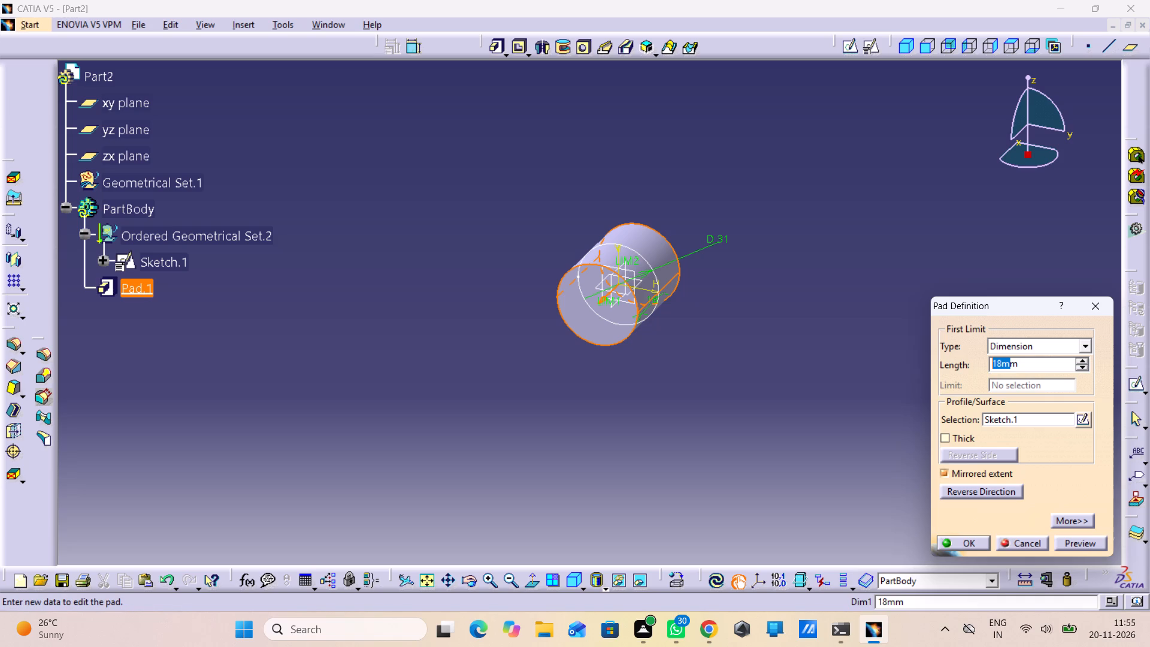
pyautogui.write('30')
pyautogui.press('Right')
pyautogui.press('\\')
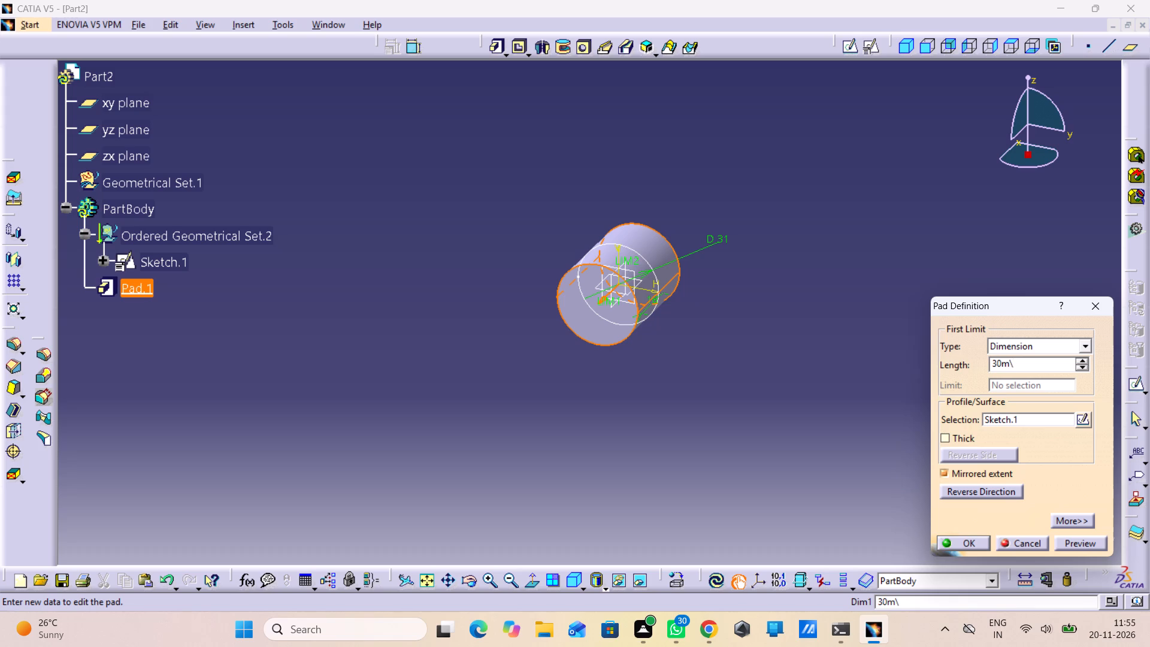
pyautogui.press('BackSpace')
pyautogui.press('BackSpace')
pyautogui.press('Return')
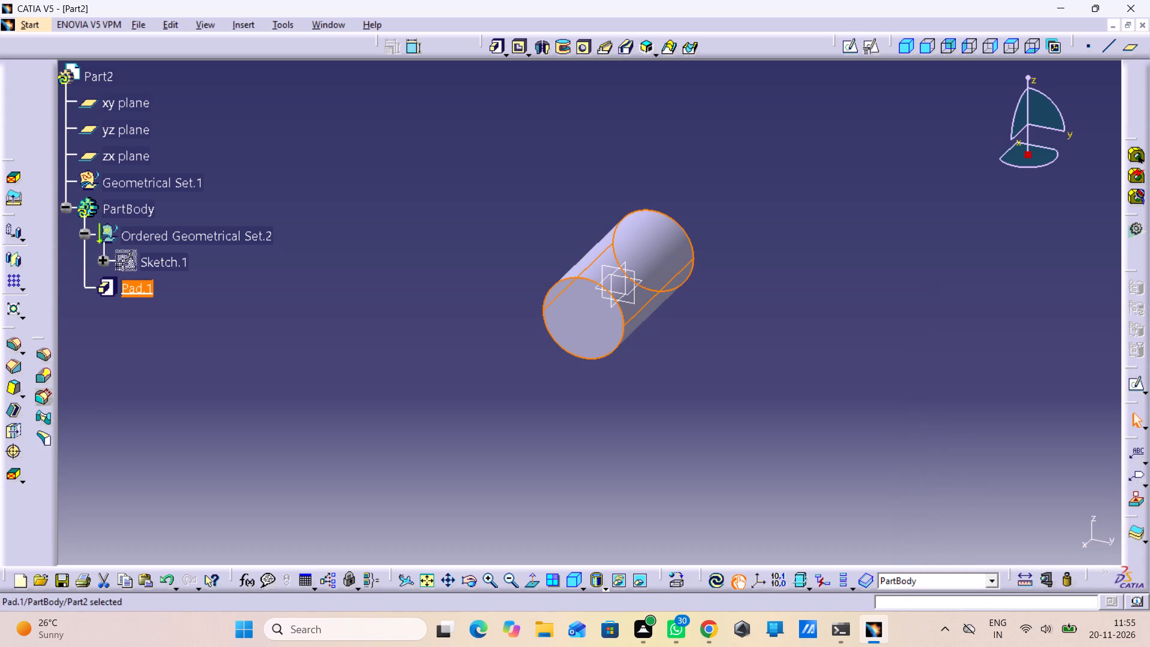
pyautogui.click(1031, 374)
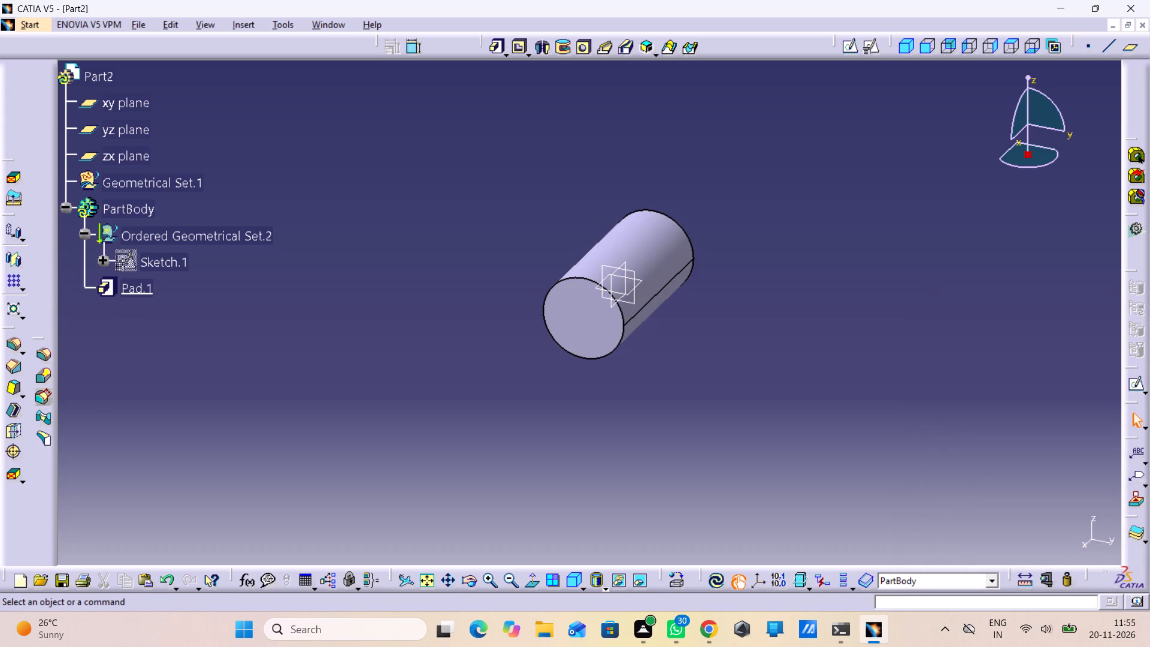
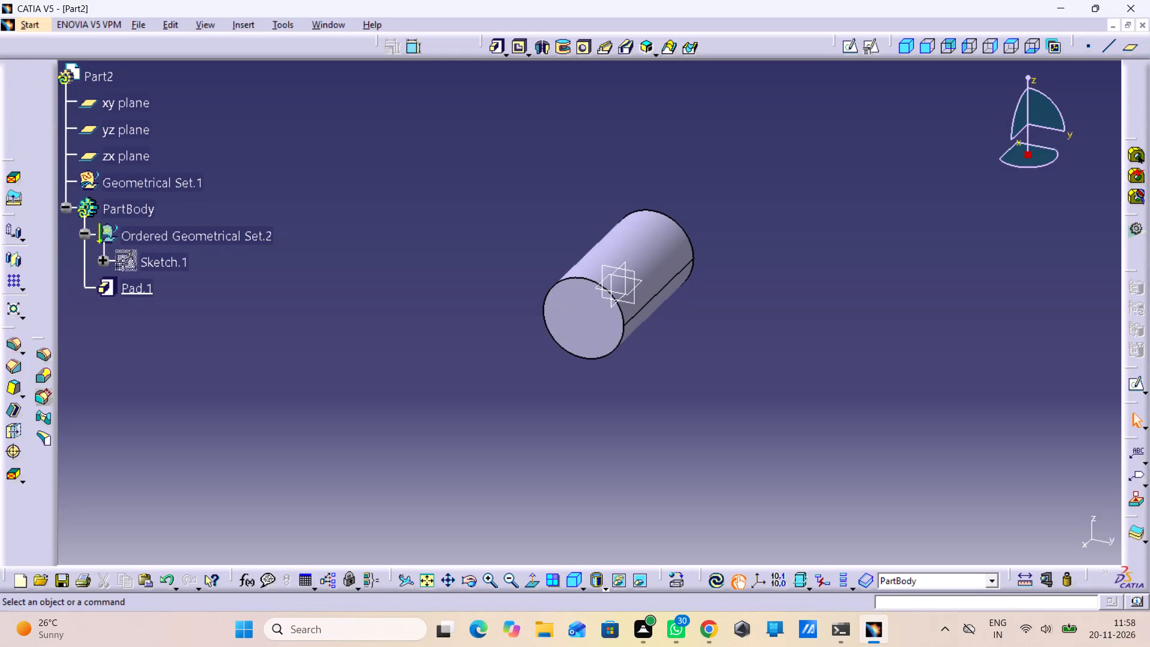
# Set the length of the mirrored cylinder pad to 18 mm.
pyautogui.doubleClick(640, 243)
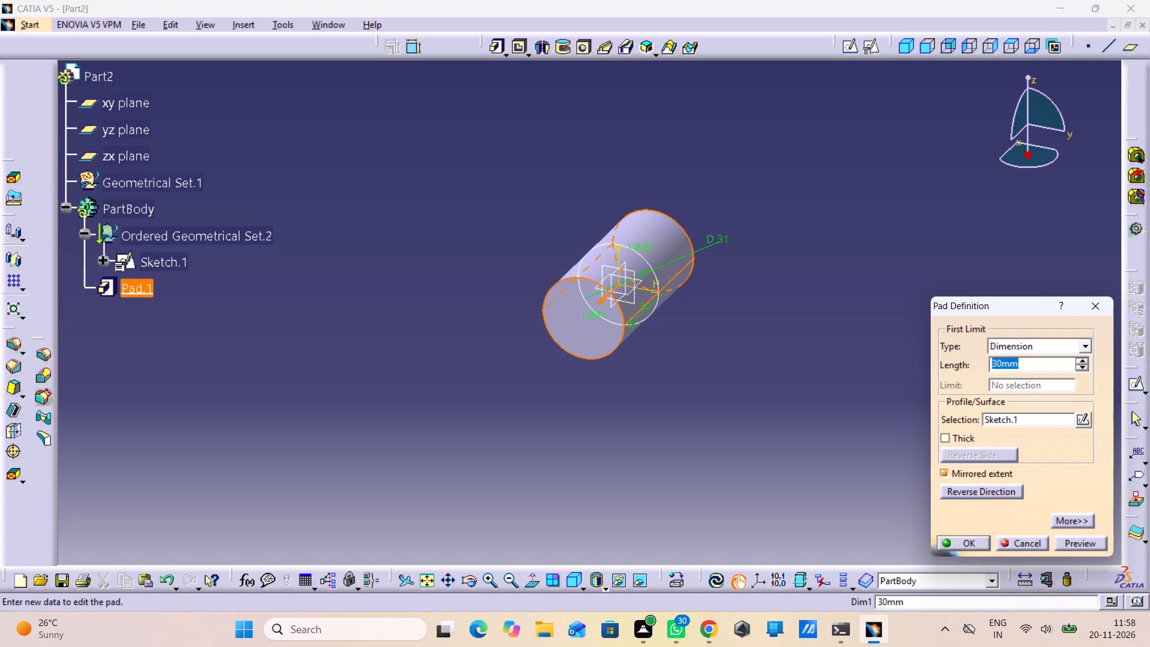
pyautogui.write('18')
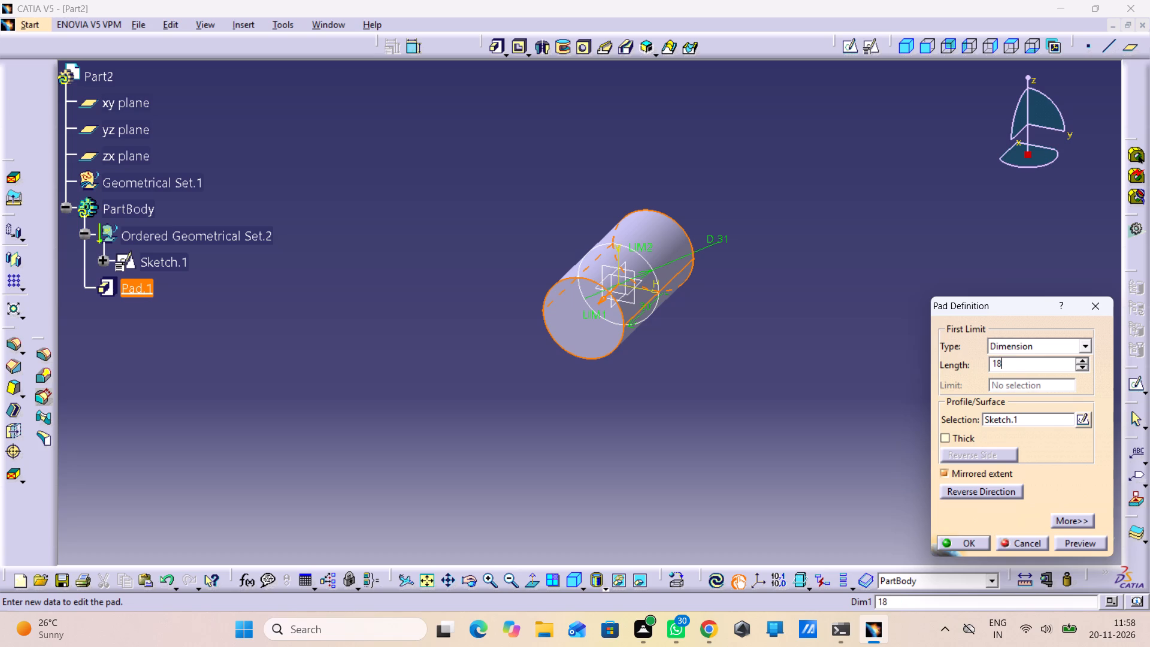
pyautogui.click(1074, 543)
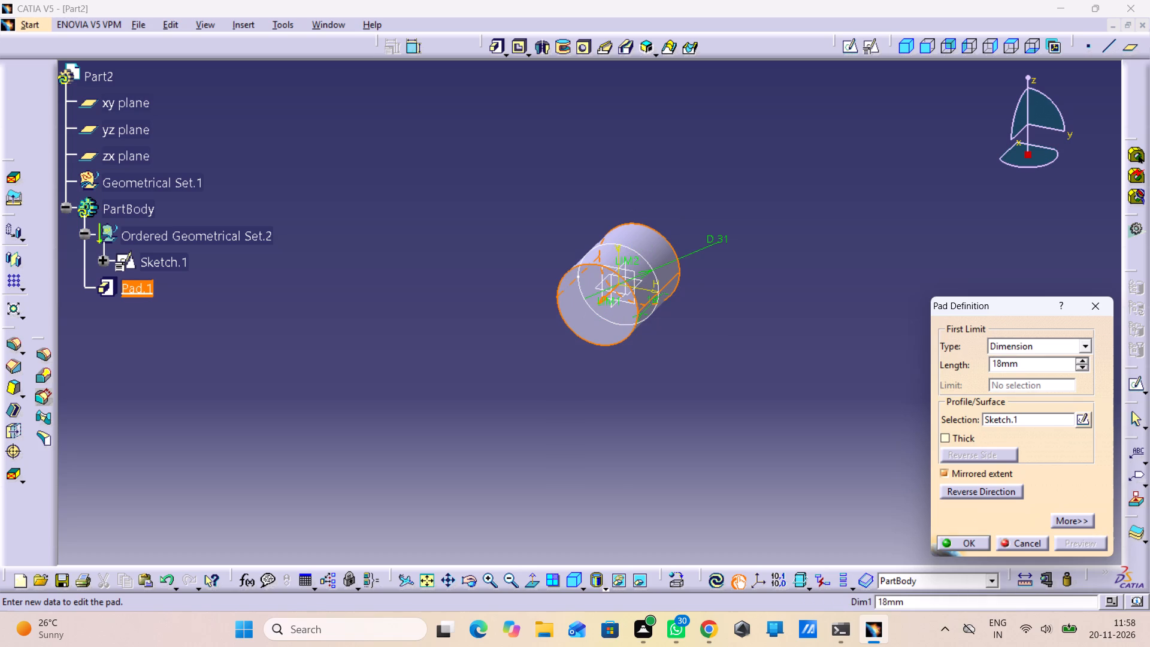
pyautogui.click(967, 543)
pyautogui.click(894, 471)
# Start a sketch on the cylinder's front end face and draw a circle about 22 mm in diameter near the origin.
pyautogui.click(594, 292)
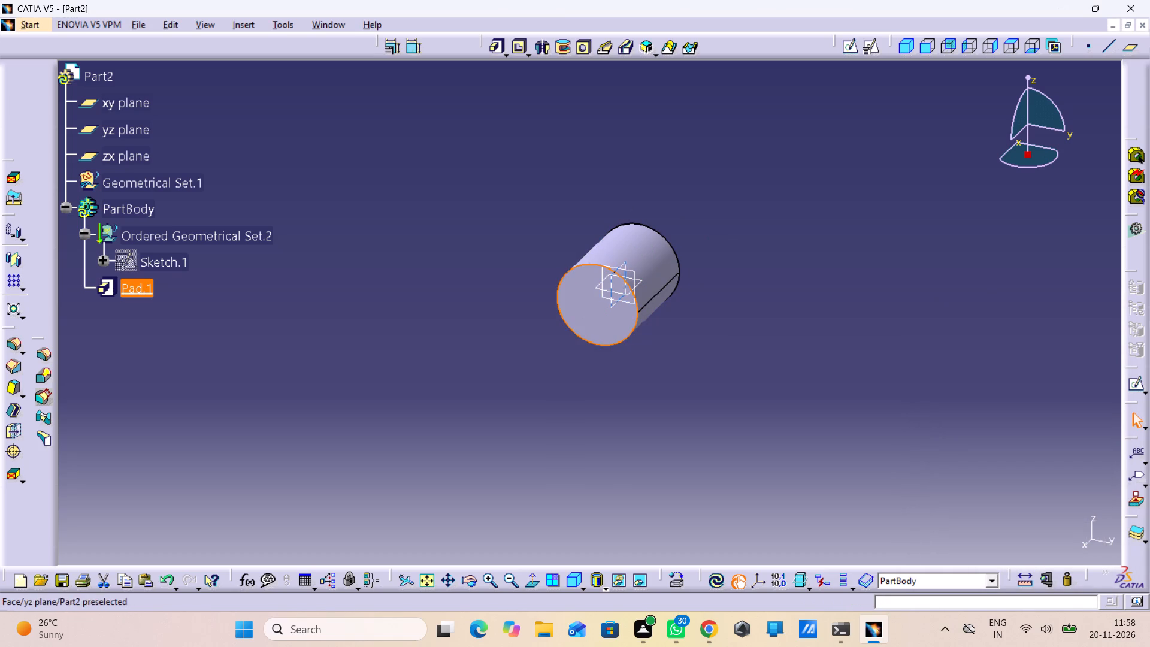
pyautogui.click(855, 47)
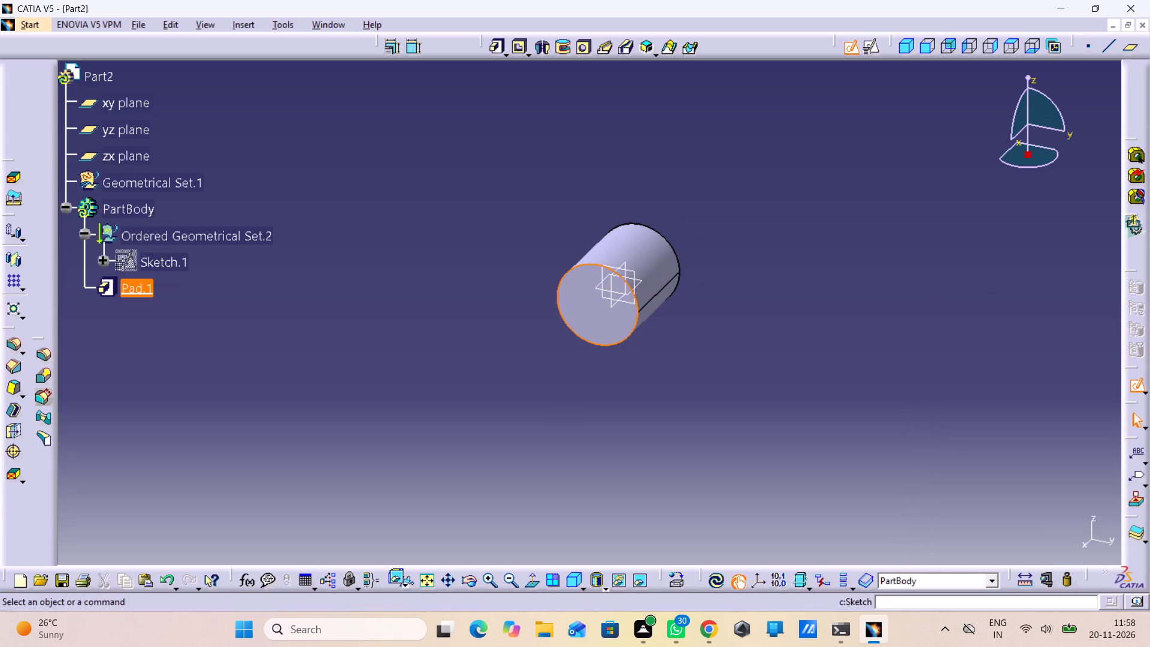
pyautogui.moveTo(650, 352); pyautogui.dragTo(629, 202, button='middle')
pyautogui.moveTo(652, 352); pyautogui.dragTo(652, 328, button='right')
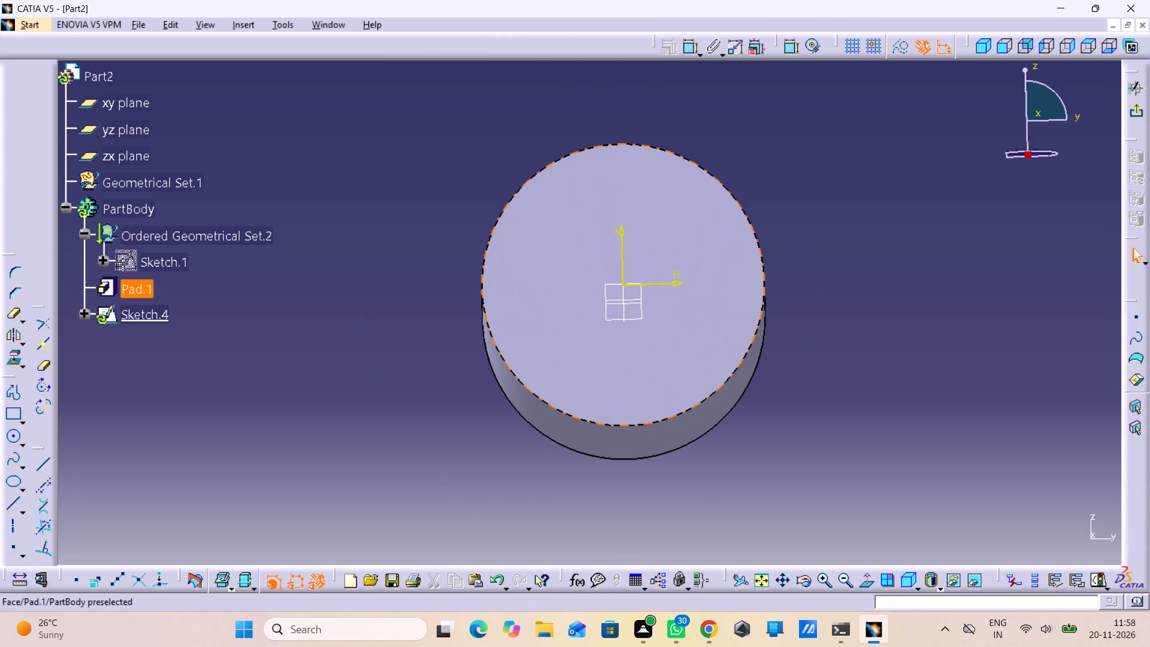
pyautogui.click(867, 575)
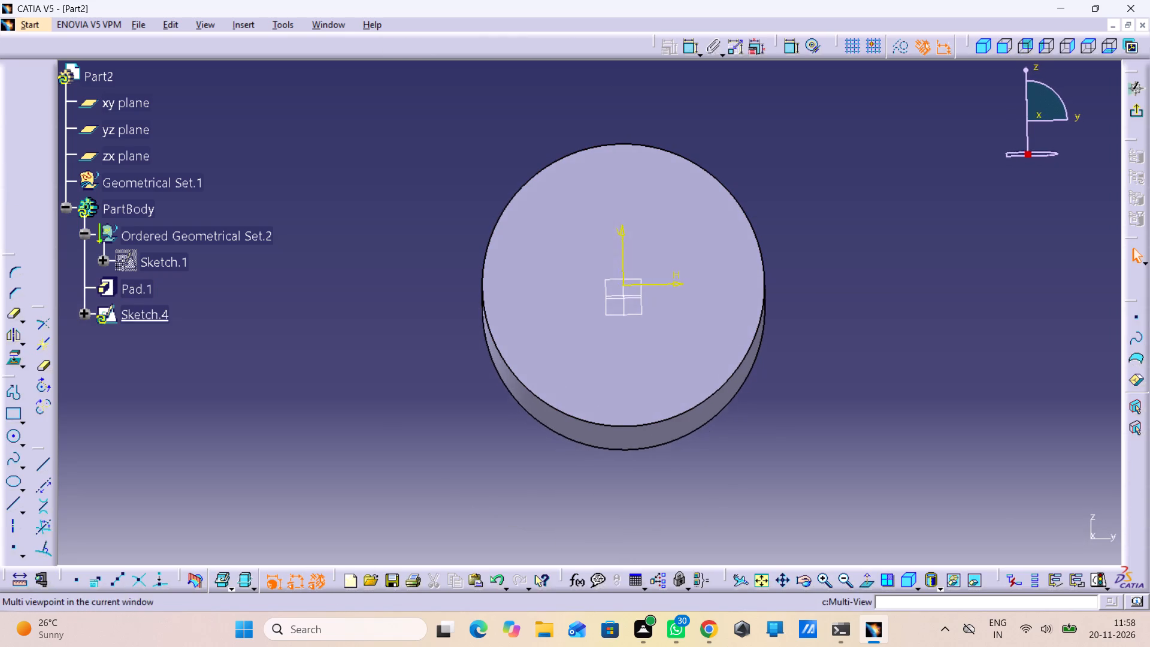
pyautogui.click(14, 440)
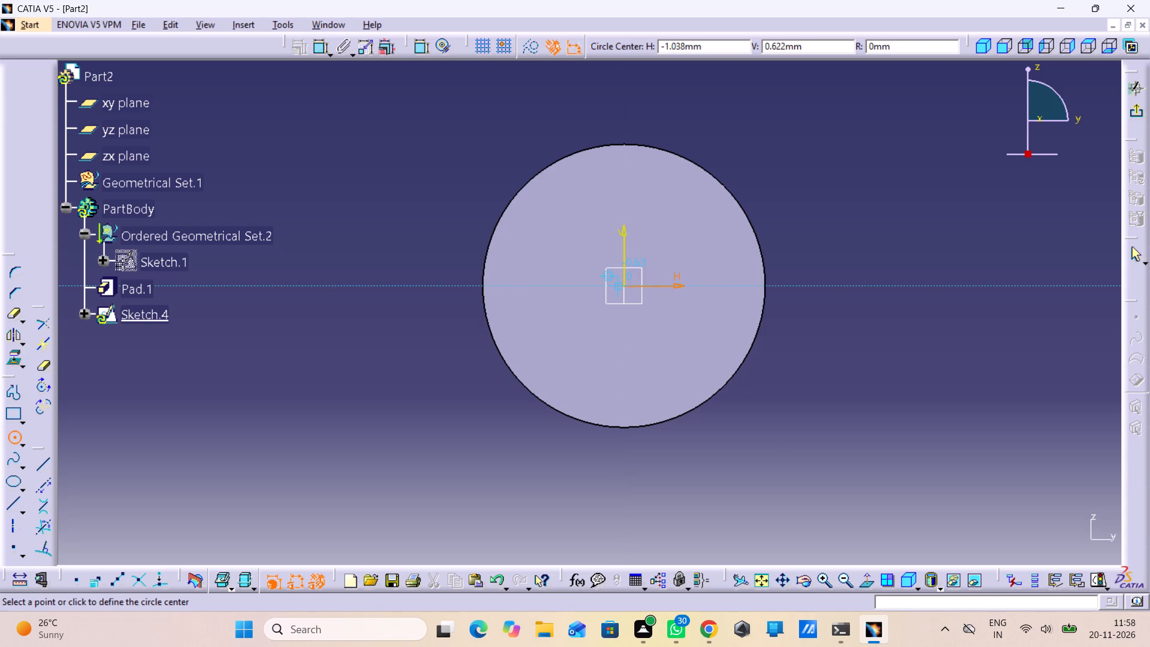
pyautogui.click(630, 285)
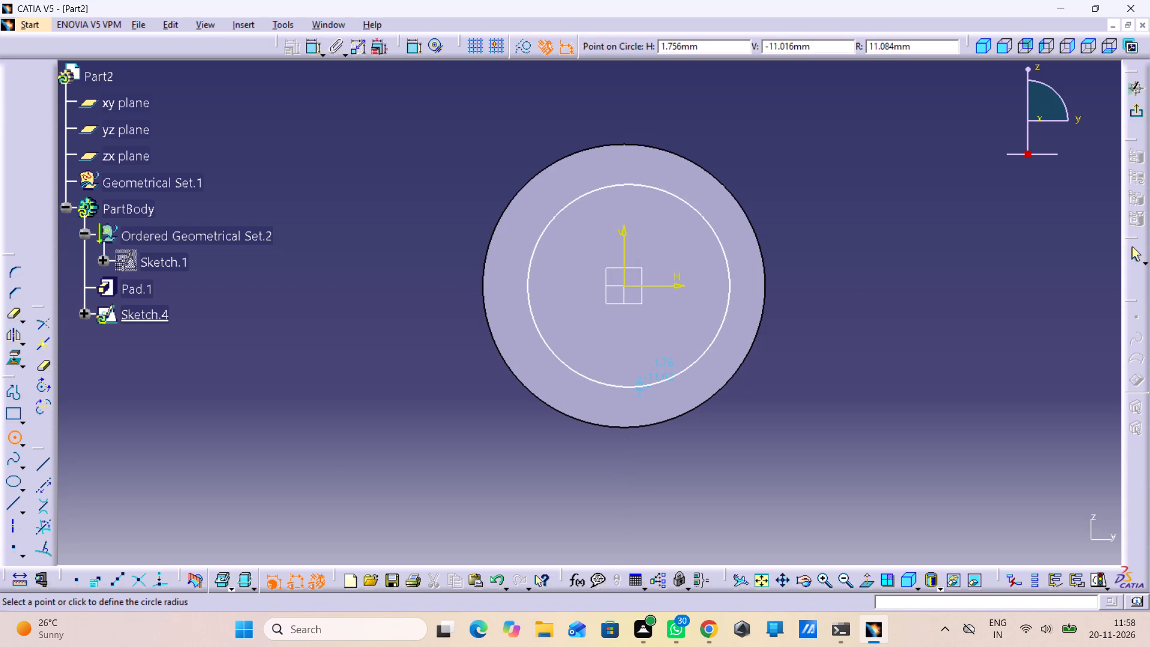
pyautogui.click(641, 387)
# Dimension the sketched circle's diameter and set it to 27 mm.
pyautogui.click(797, 51)
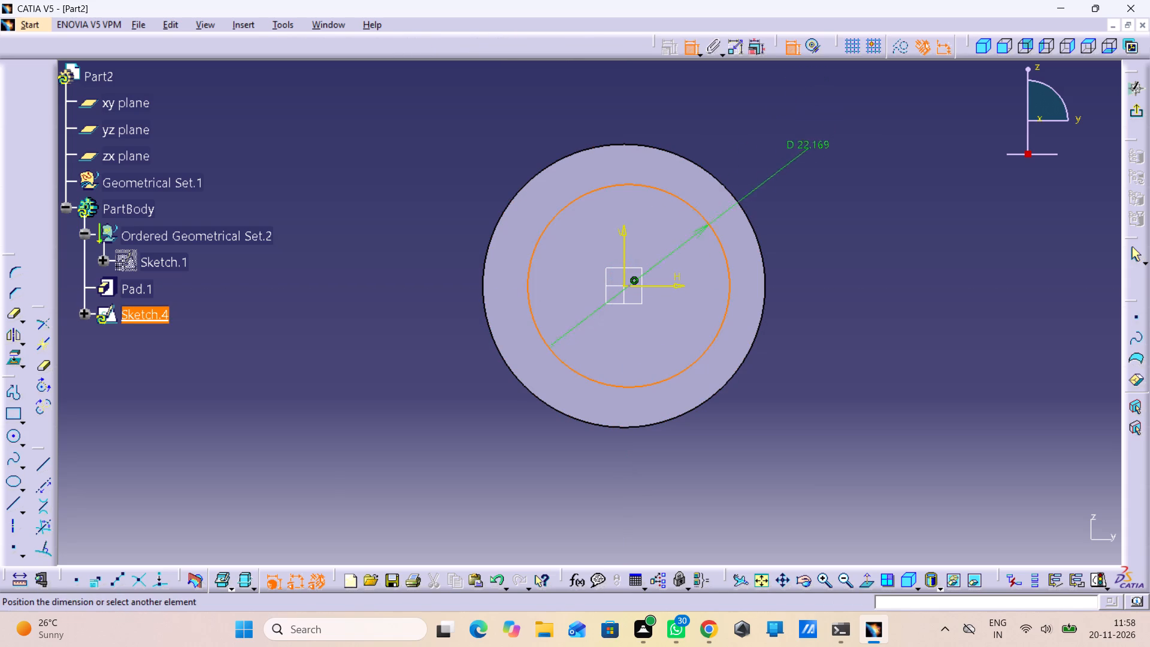
pyautogui.tripleClick(799, 168)
pyautogui.write('27')
pyautogui.press('Return')
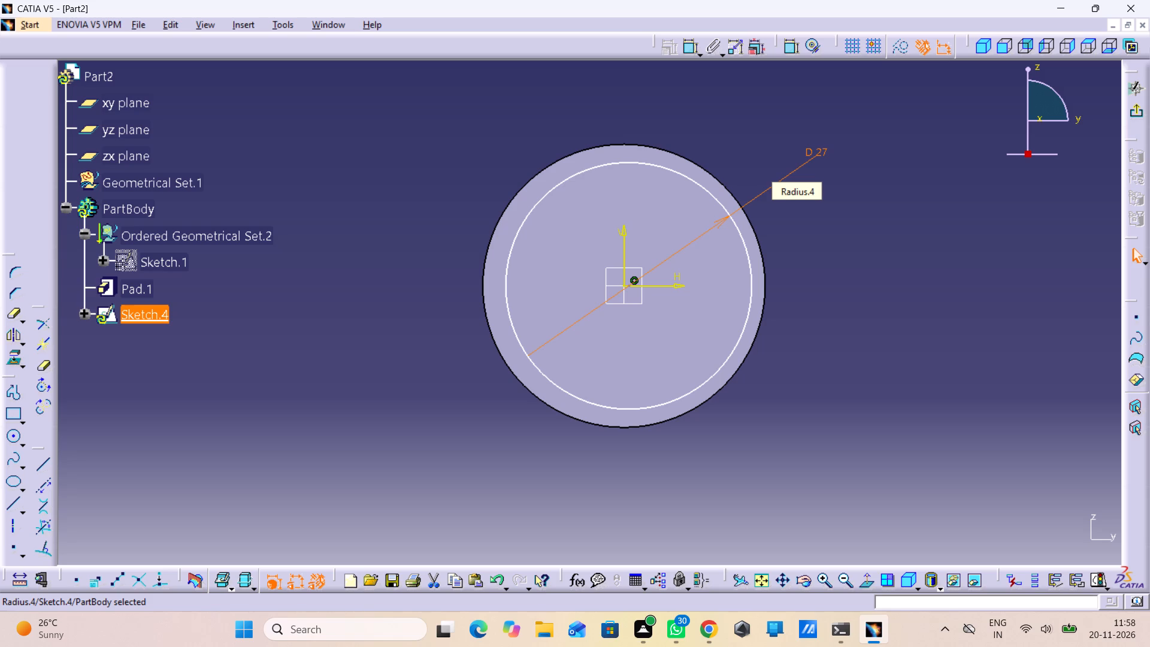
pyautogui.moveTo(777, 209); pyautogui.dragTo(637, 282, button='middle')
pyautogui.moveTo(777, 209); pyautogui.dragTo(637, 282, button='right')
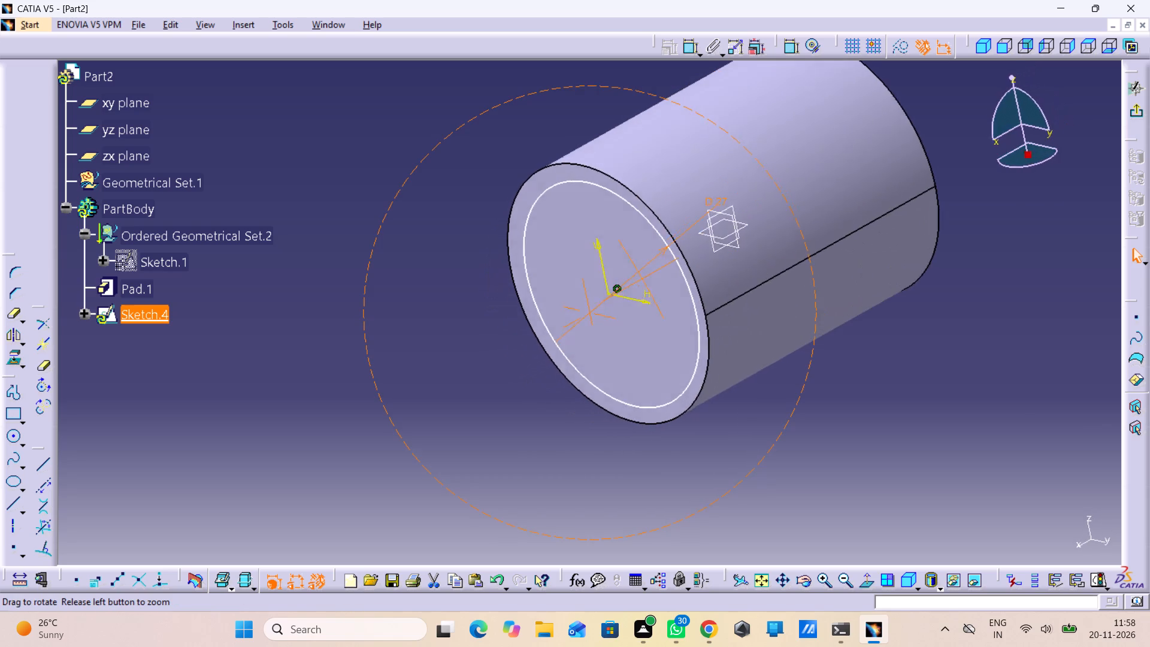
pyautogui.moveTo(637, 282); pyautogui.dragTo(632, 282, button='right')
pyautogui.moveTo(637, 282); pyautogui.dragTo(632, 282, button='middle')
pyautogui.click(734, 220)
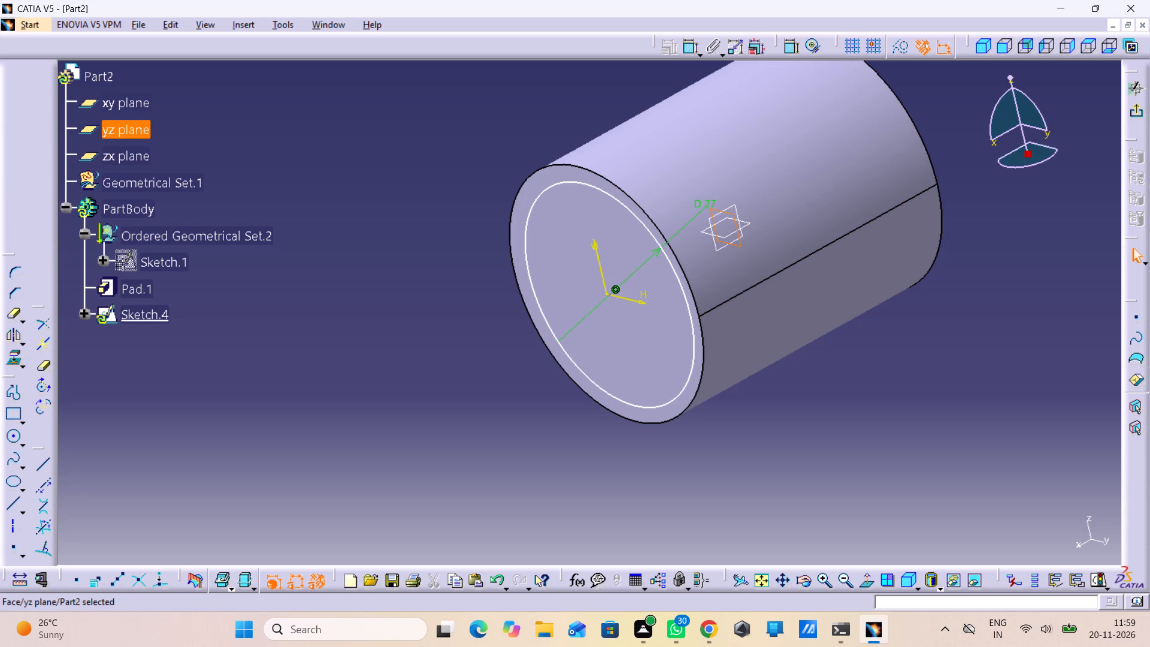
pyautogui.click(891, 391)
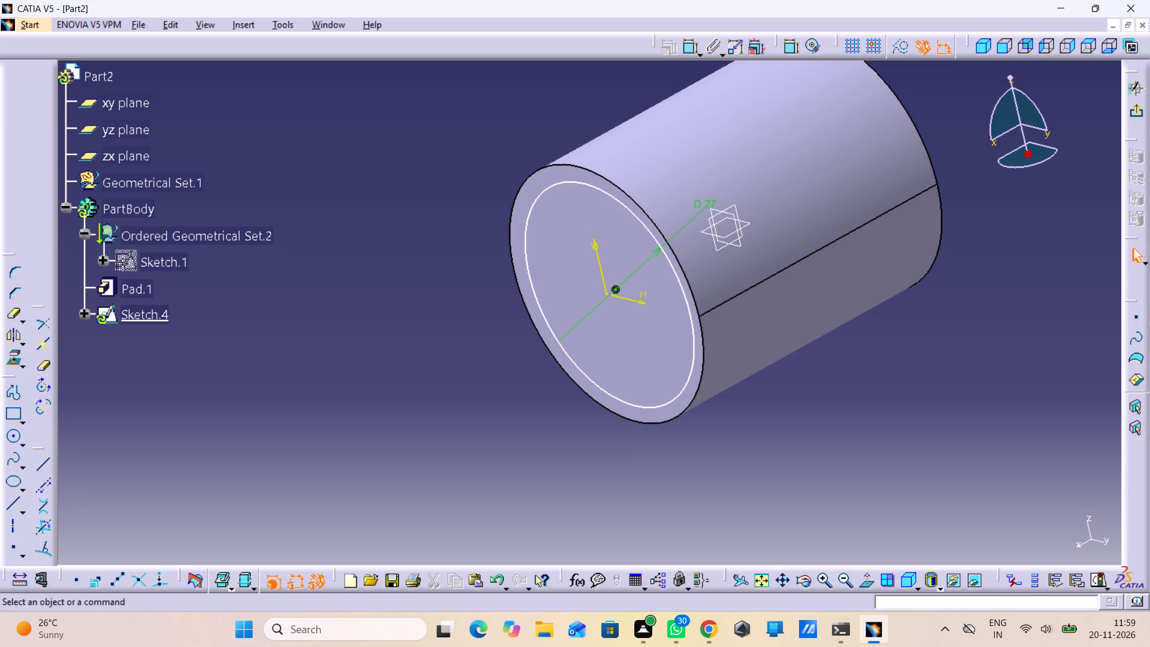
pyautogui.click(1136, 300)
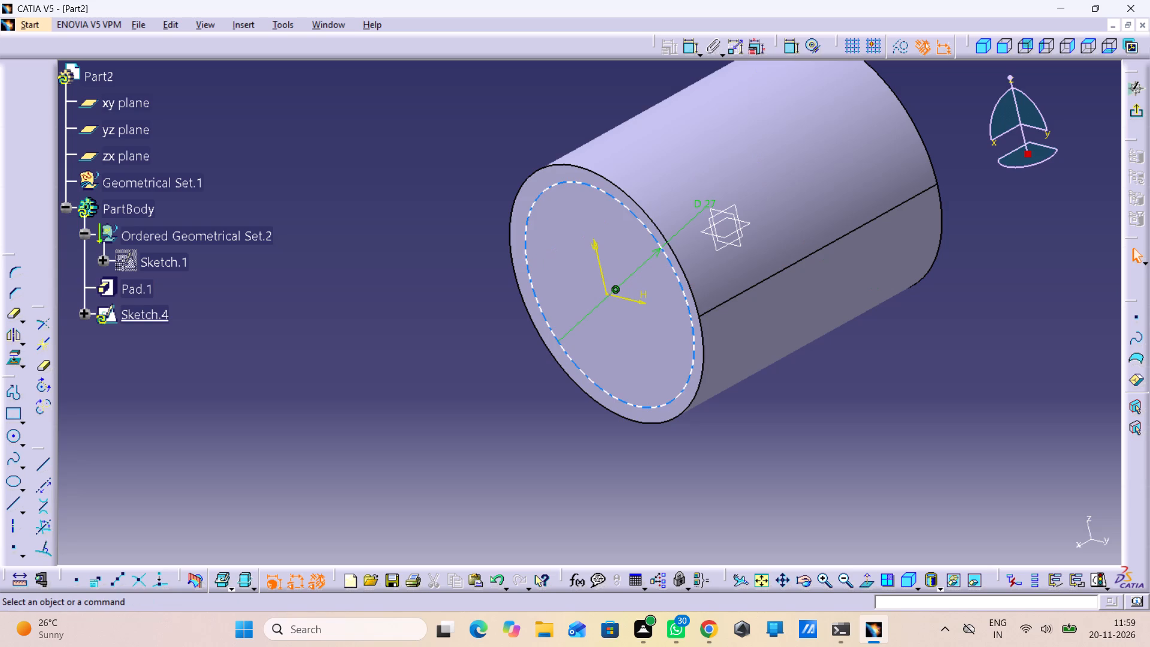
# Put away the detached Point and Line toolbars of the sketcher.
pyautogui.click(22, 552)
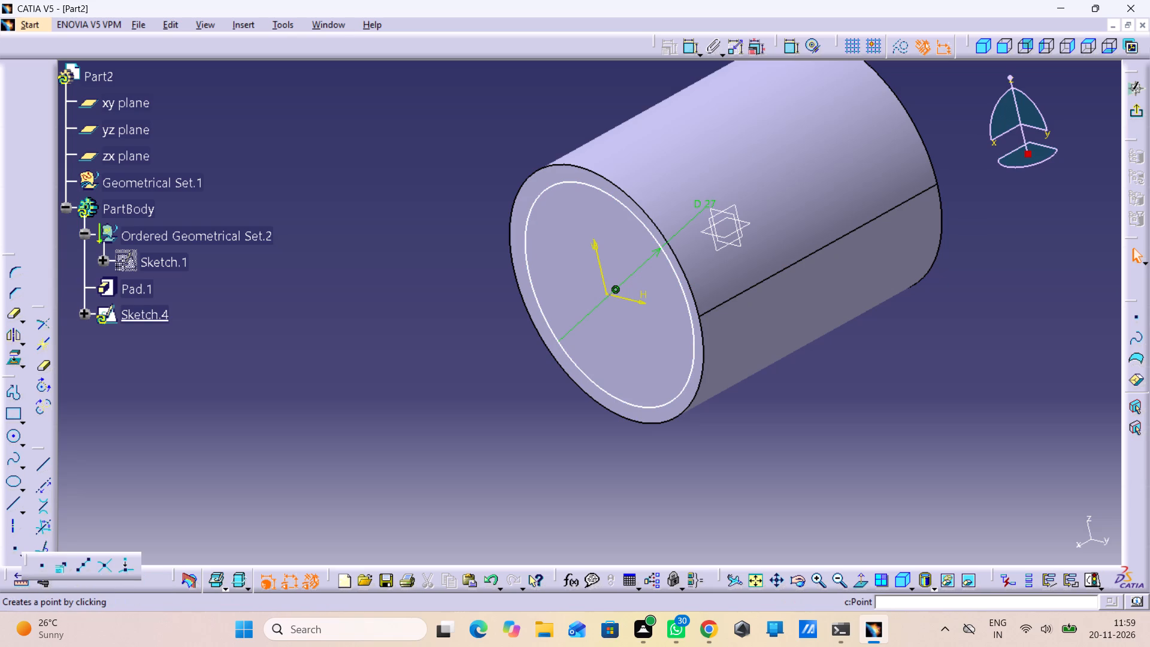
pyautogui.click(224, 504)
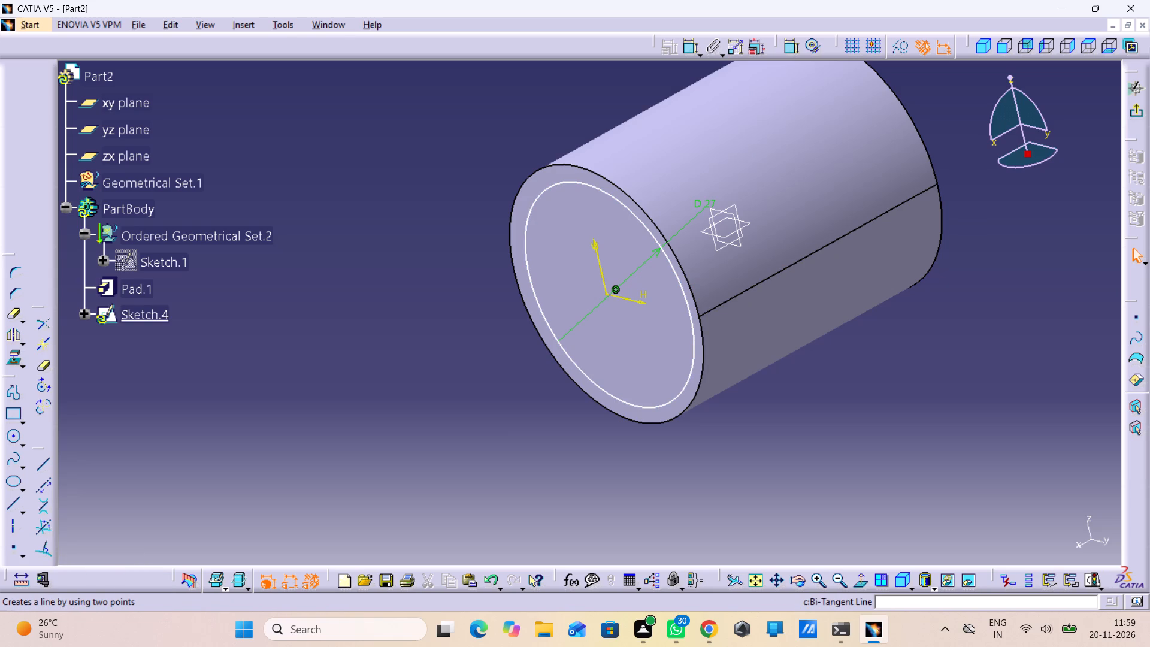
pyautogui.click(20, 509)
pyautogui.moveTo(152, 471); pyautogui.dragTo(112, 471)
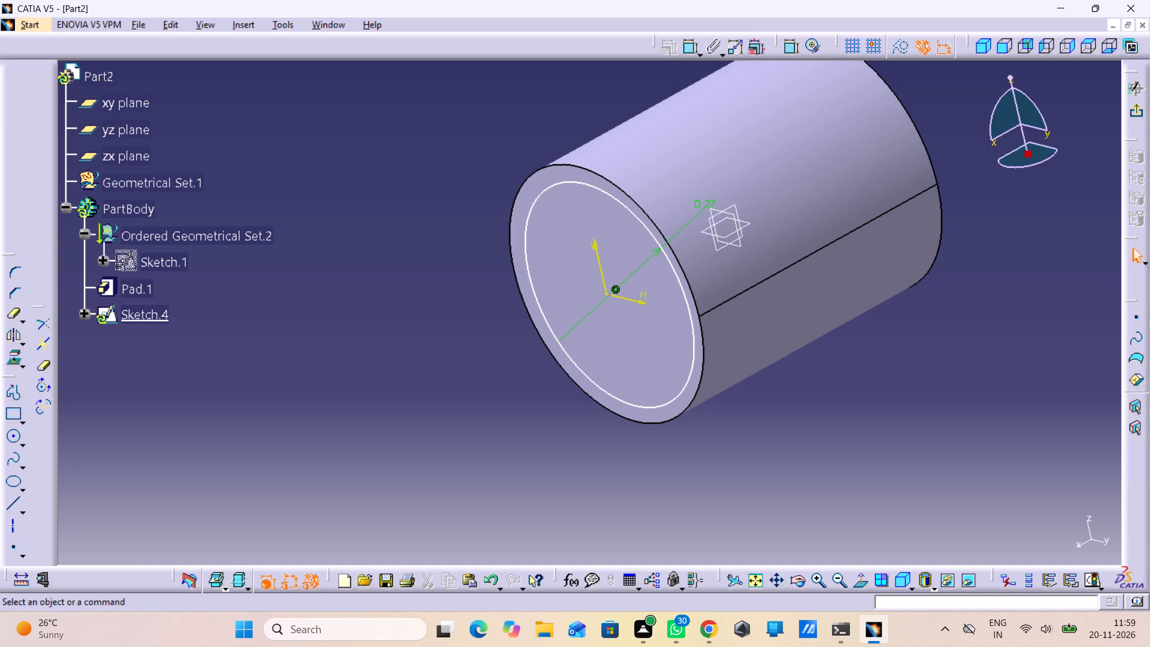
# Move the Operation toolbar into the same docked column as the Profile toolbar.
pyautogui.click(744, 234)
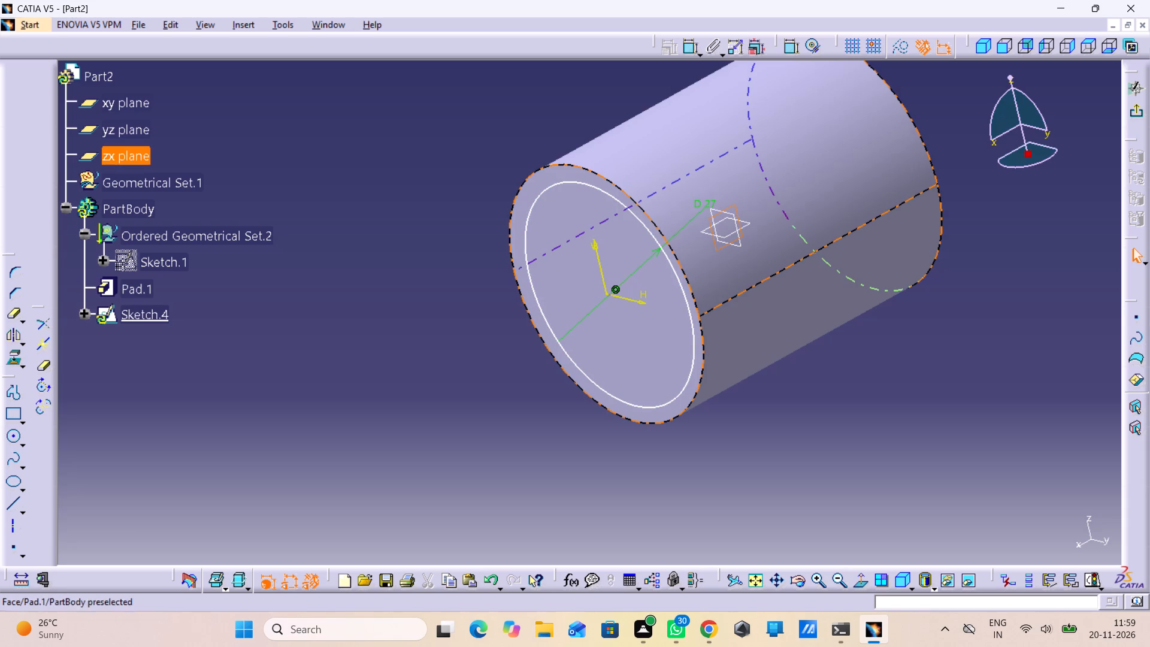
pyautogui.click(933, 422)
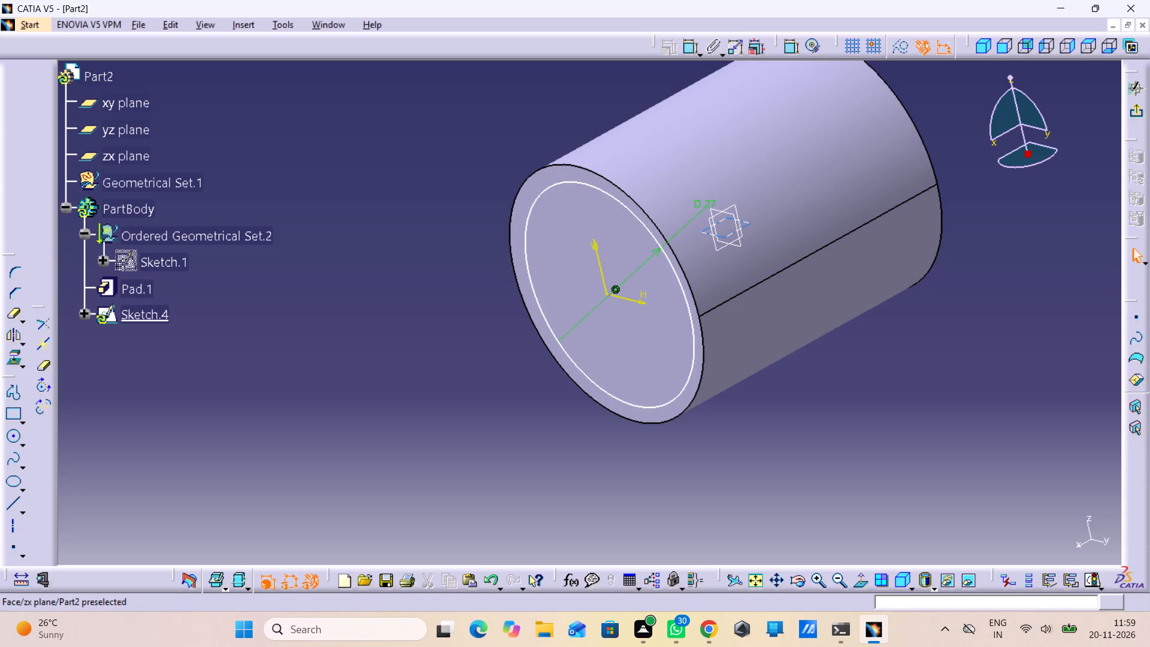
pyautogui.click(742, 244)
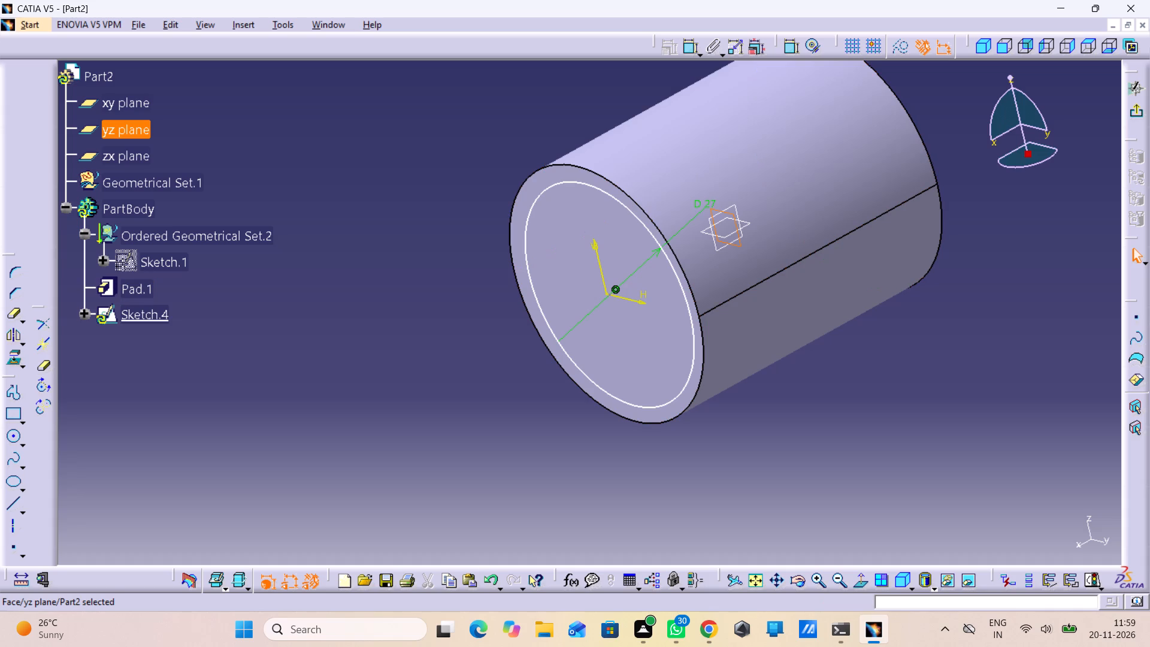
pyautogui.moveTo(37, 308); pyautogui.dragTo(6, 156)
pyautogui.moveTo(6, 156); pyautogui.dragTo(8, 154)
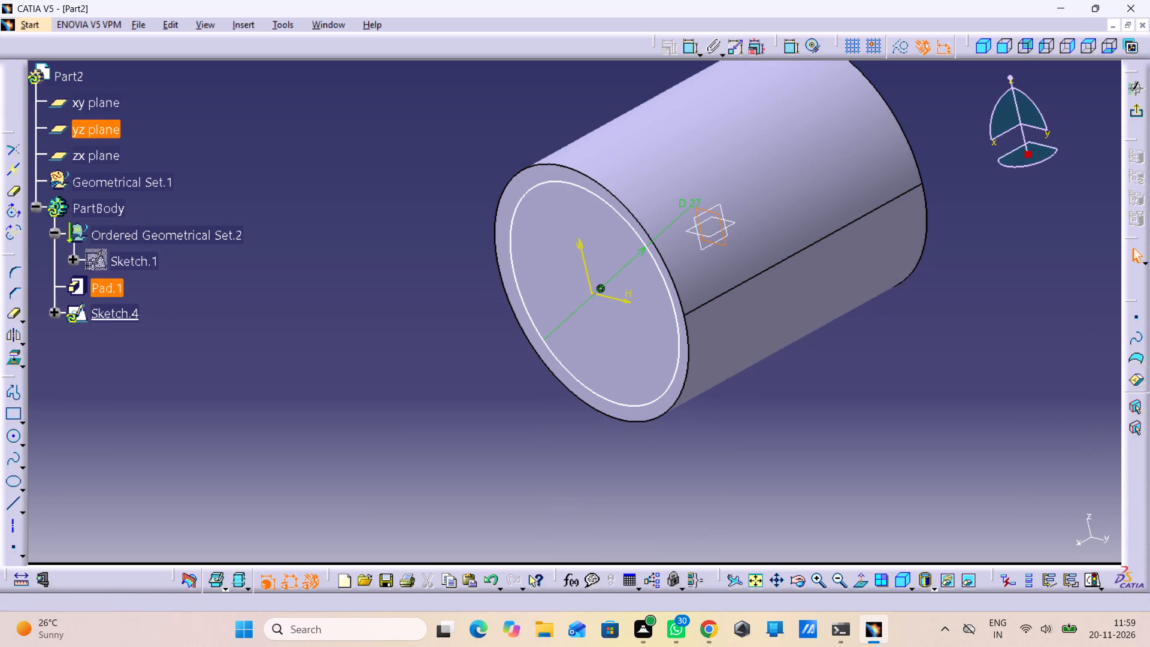
# Restore the default contents and positions of all toolbars in the Customize settings.
pyautogui.rightClick(1090, 607)
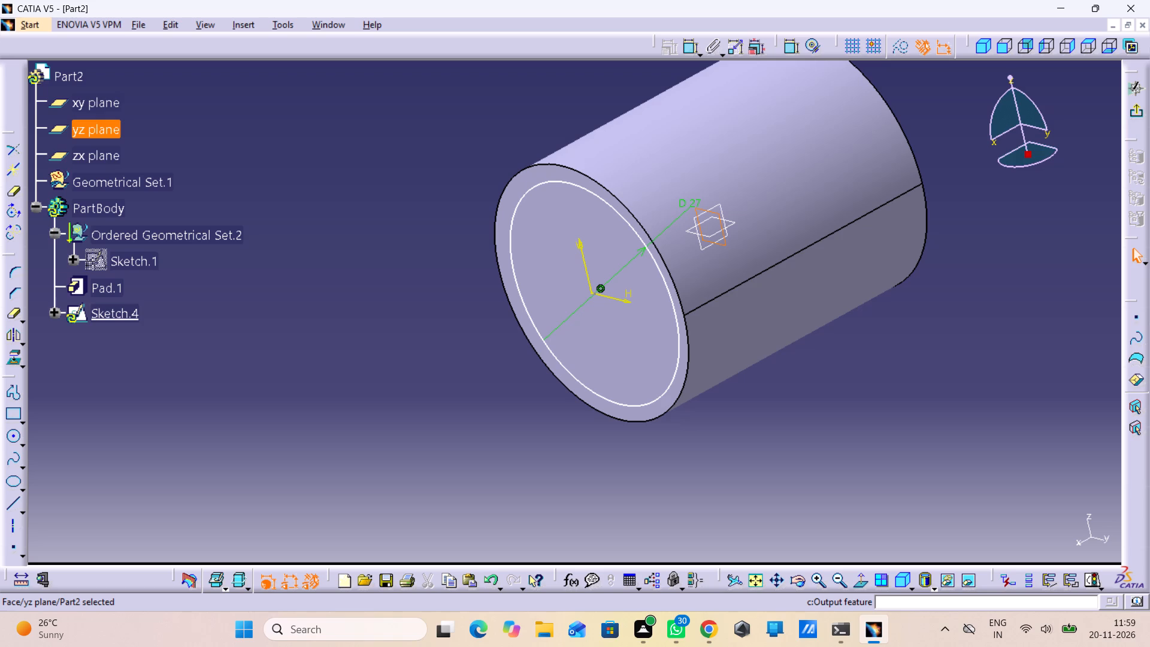
pyautogui.rightClick(1116, 603)
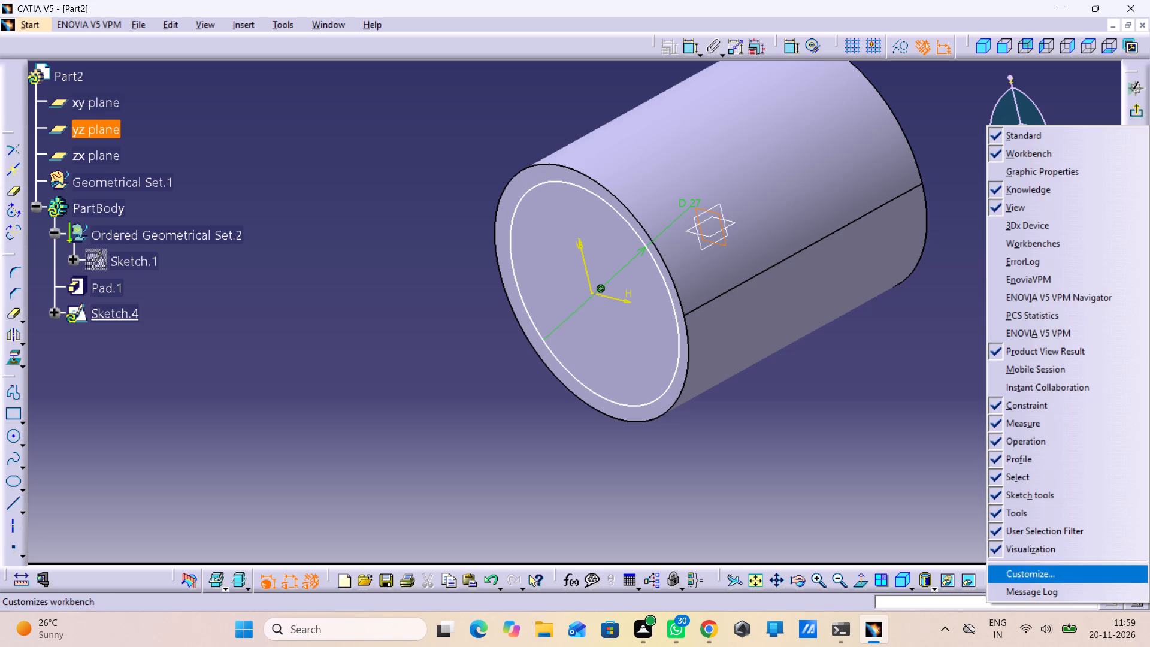
pyautogui.click(1097, 581)
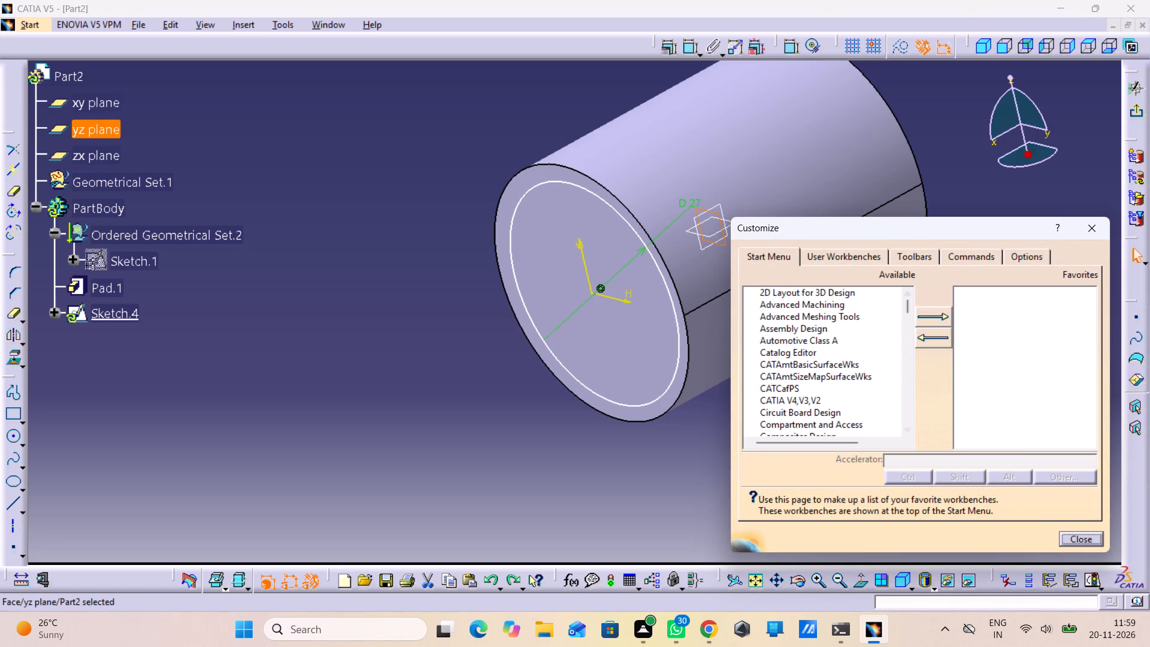
pyautogui.click(907, 259)
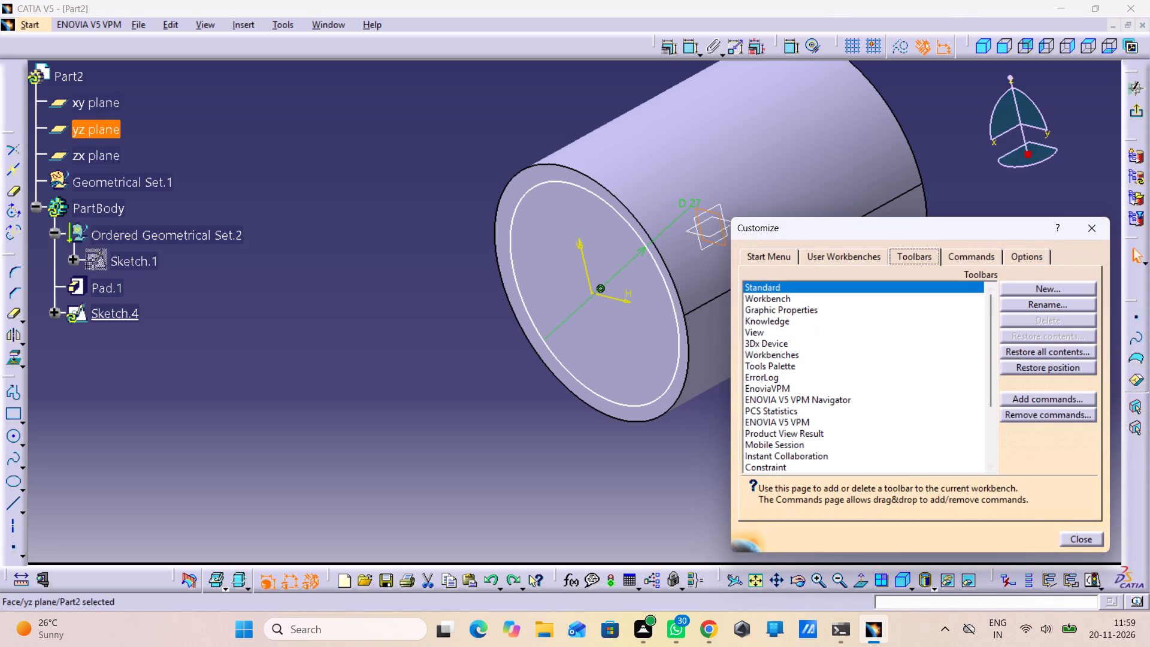
pyautogui.click(1078, 355)
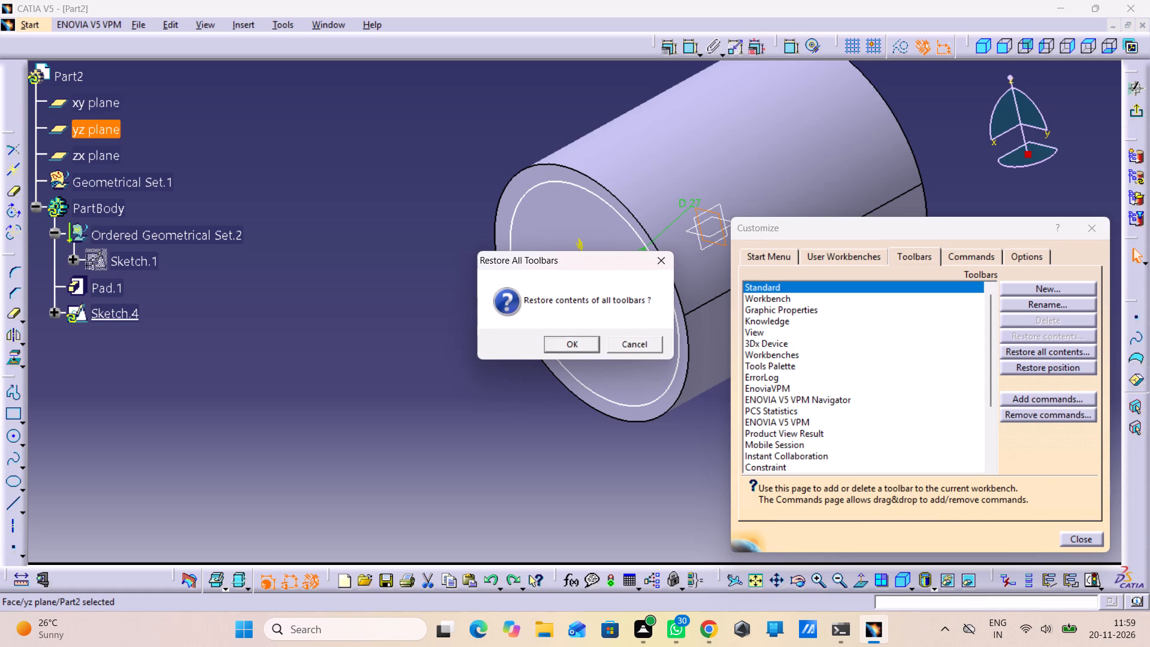
pyautogui.click(577, 341)
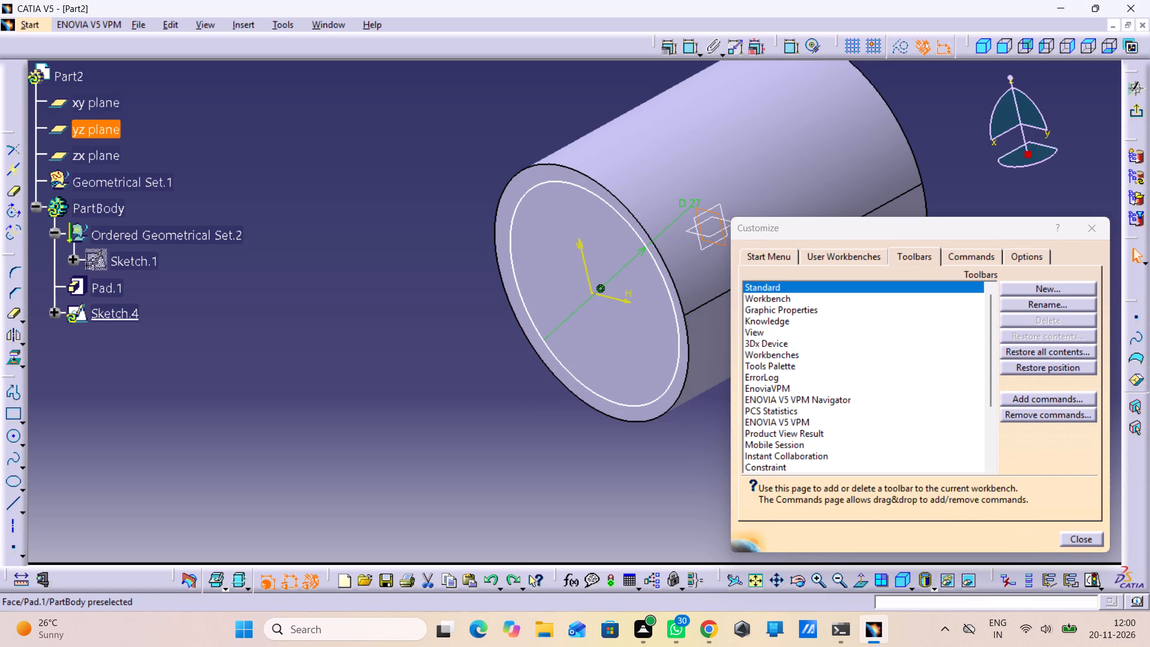
pyautogui.click(1038, 367)
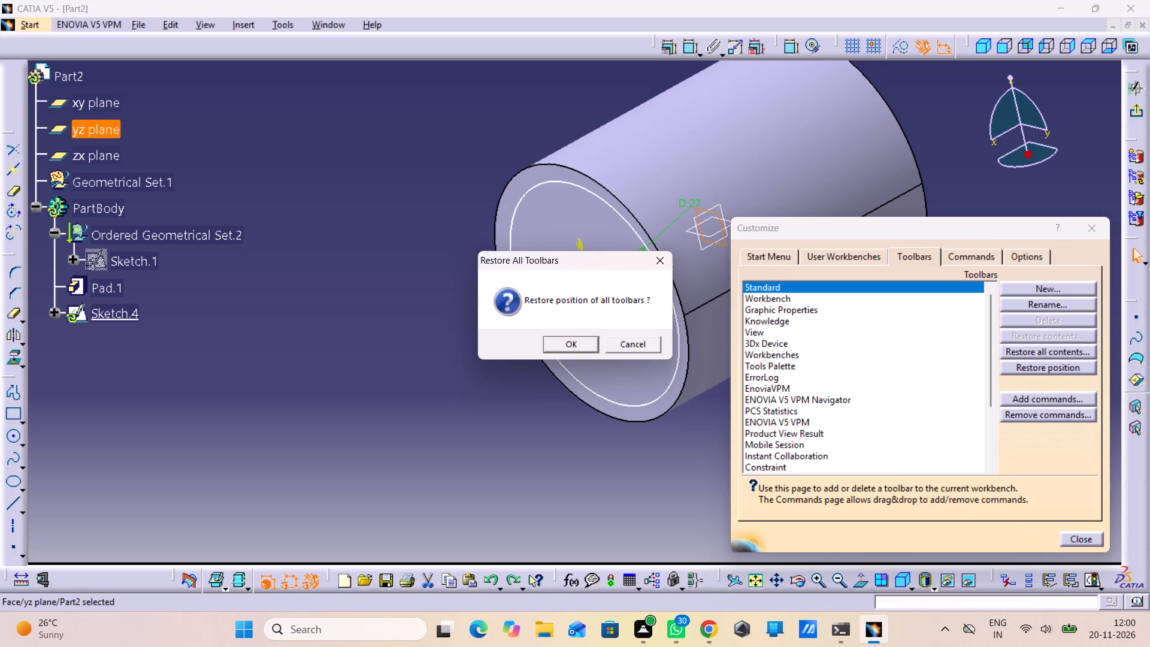
pyautogui.click(579, 340)
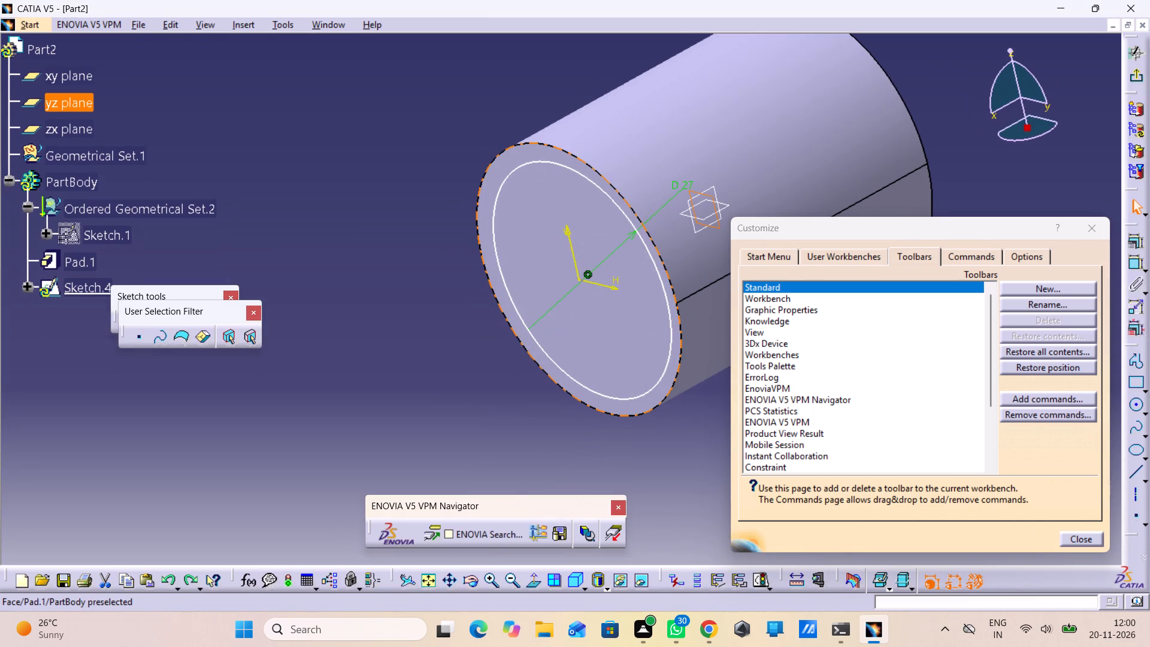
pyautogui.click(1072, 540)
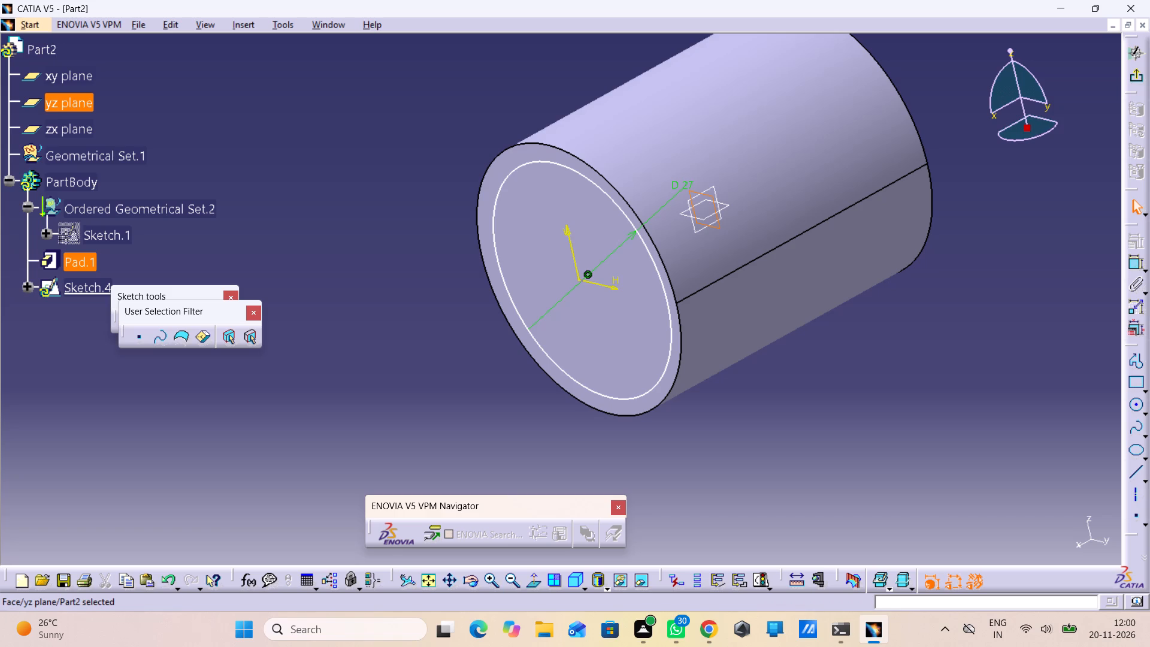
# Dock the floating User Selection Filter and Sketch tools toolbars side by side in a row under the menu bar.
pyautogui.moveTo(190, 317); pyautogui.dragTo(304, 317)
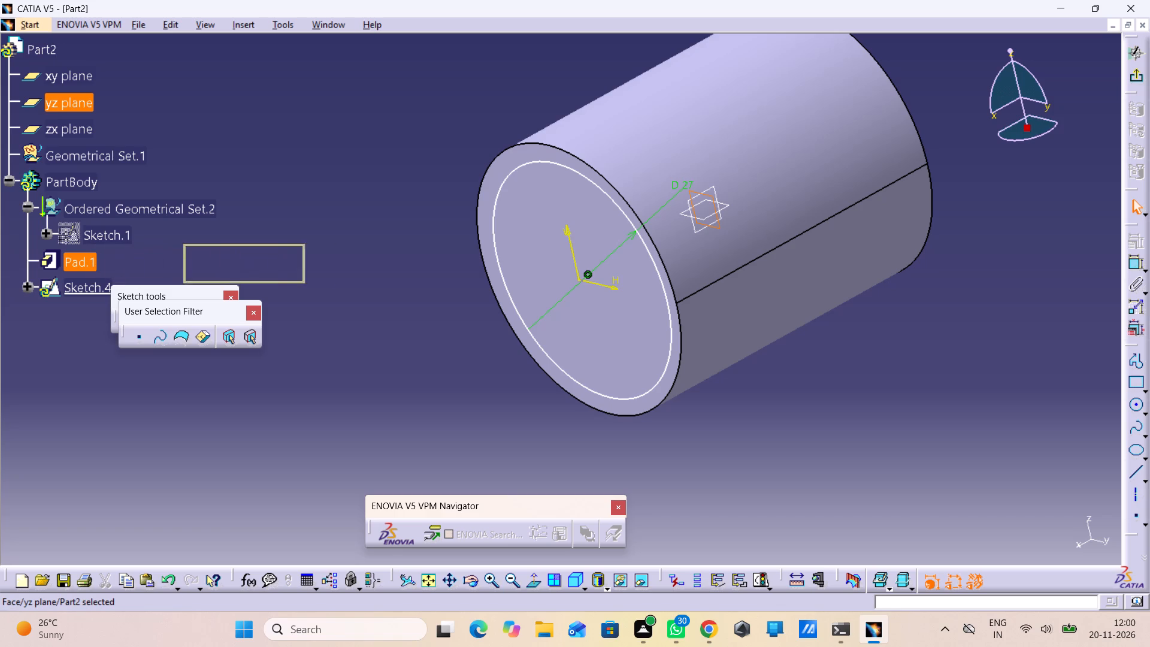
pyautogui.moveTo(304, 317); pyautogui.dragTo(1149, 29)
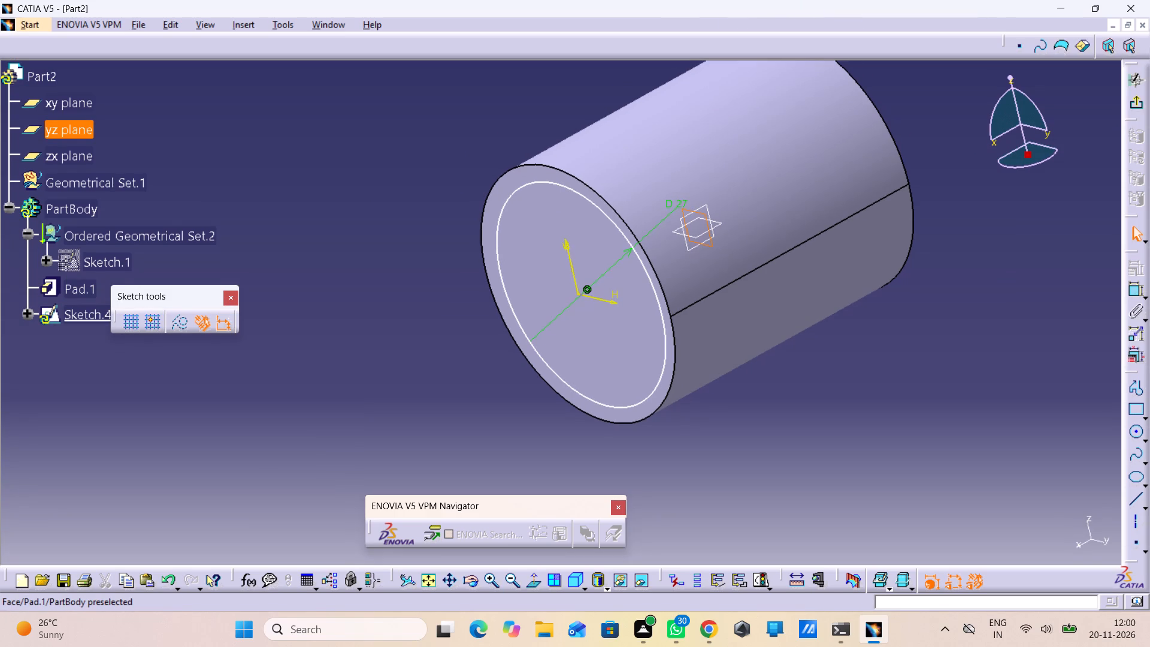
pyautogui.click(1003, 41)
pyautogui.moveTo(1003, 43); pyautogui.dragTo(988, 52)
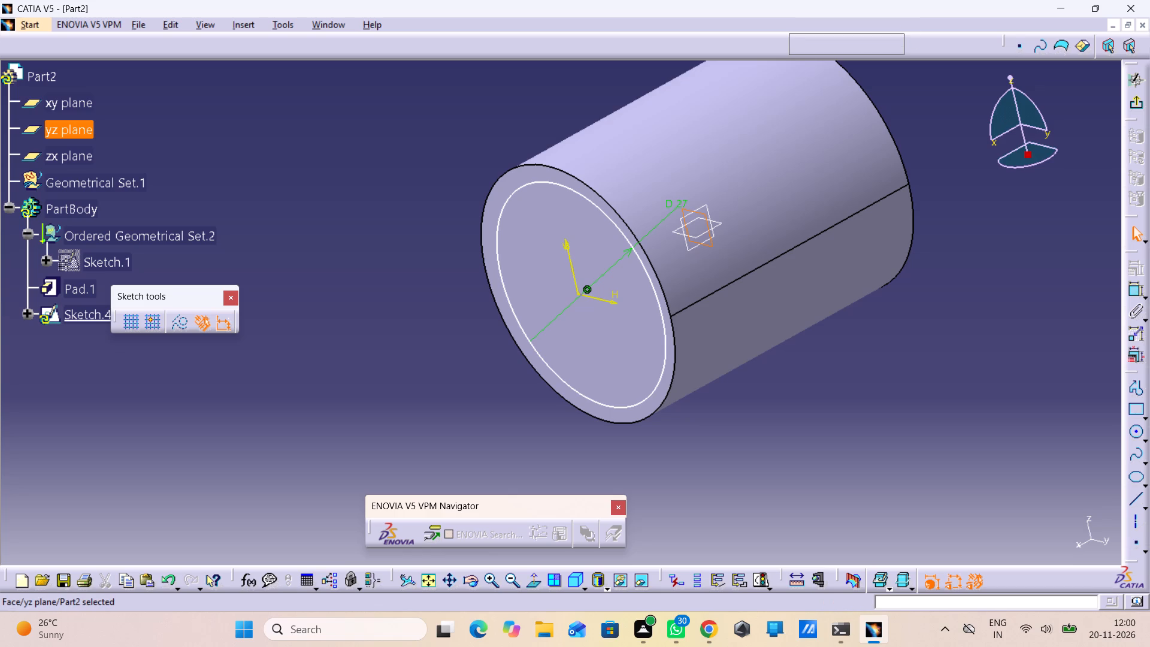
pyautogui.moveTo(988, 52); pyautogui.dragTo(1013, 44)
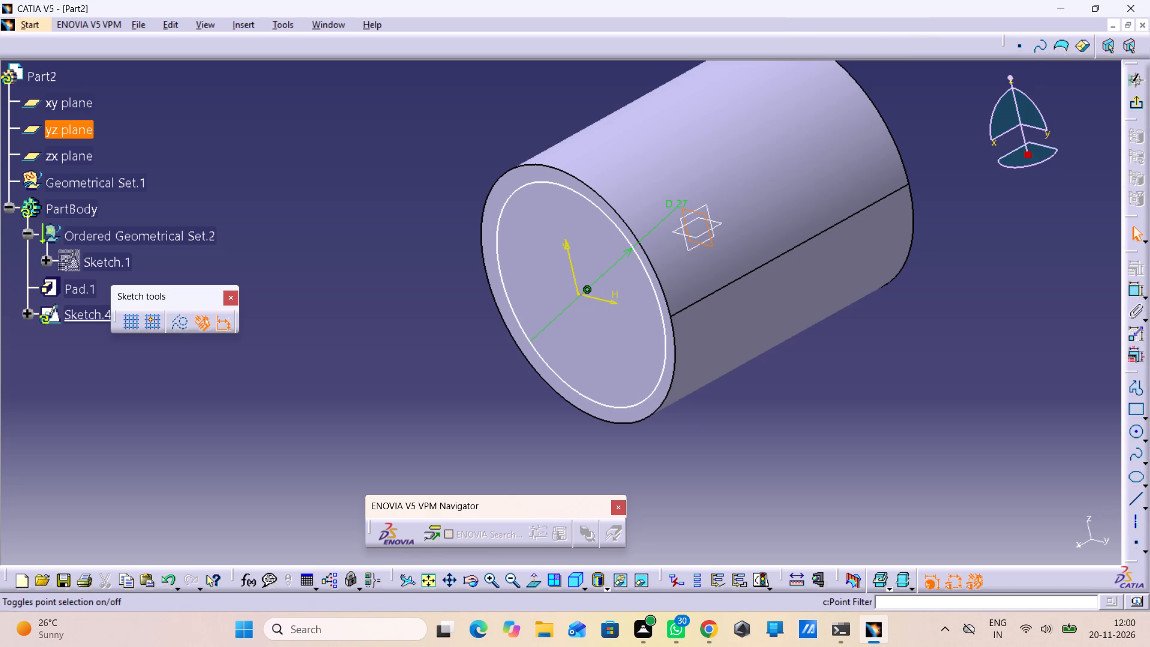
pyautogui.moveTo(195, 297); pyautogui.dragTo(912, 45)
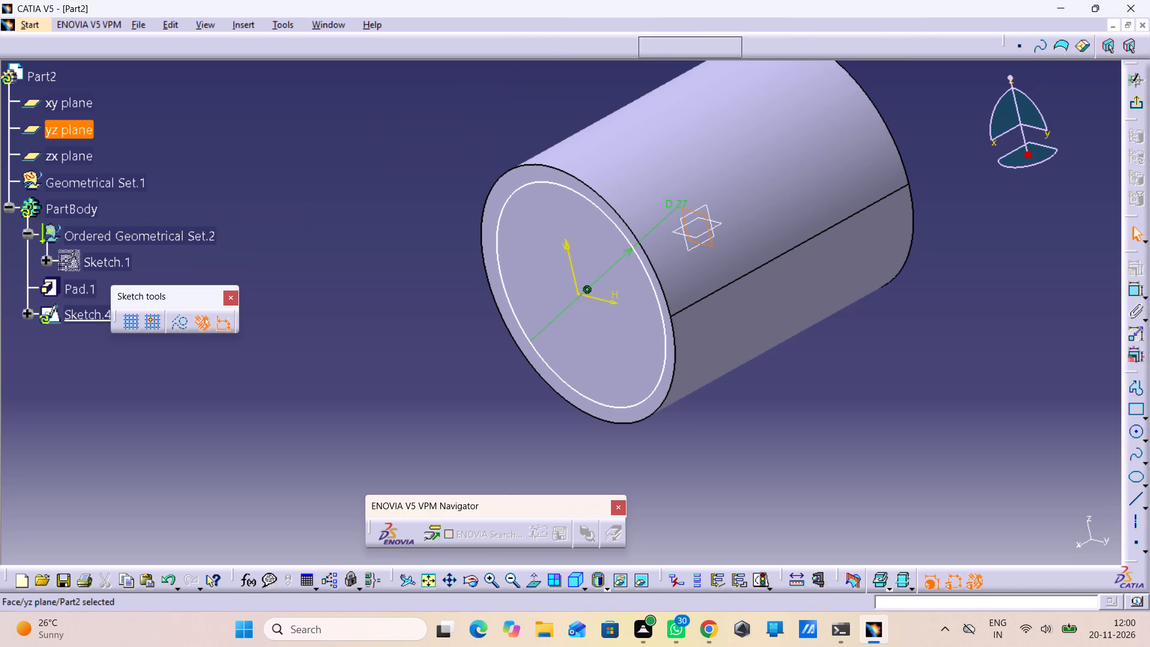
pyautogui.moveTo(912, 45); pyautogui.dragTo(1149, 36)
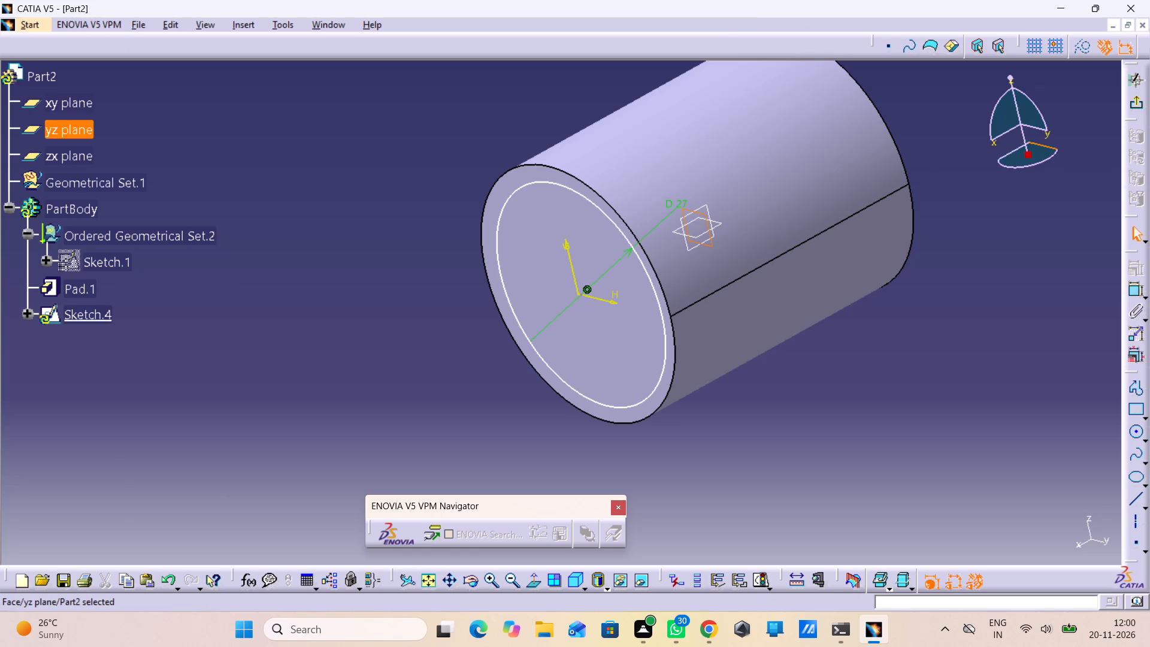
# Close the floating ENOVIA V5 VPM Navigator toolbar.
pyautogui.click(617, 509)
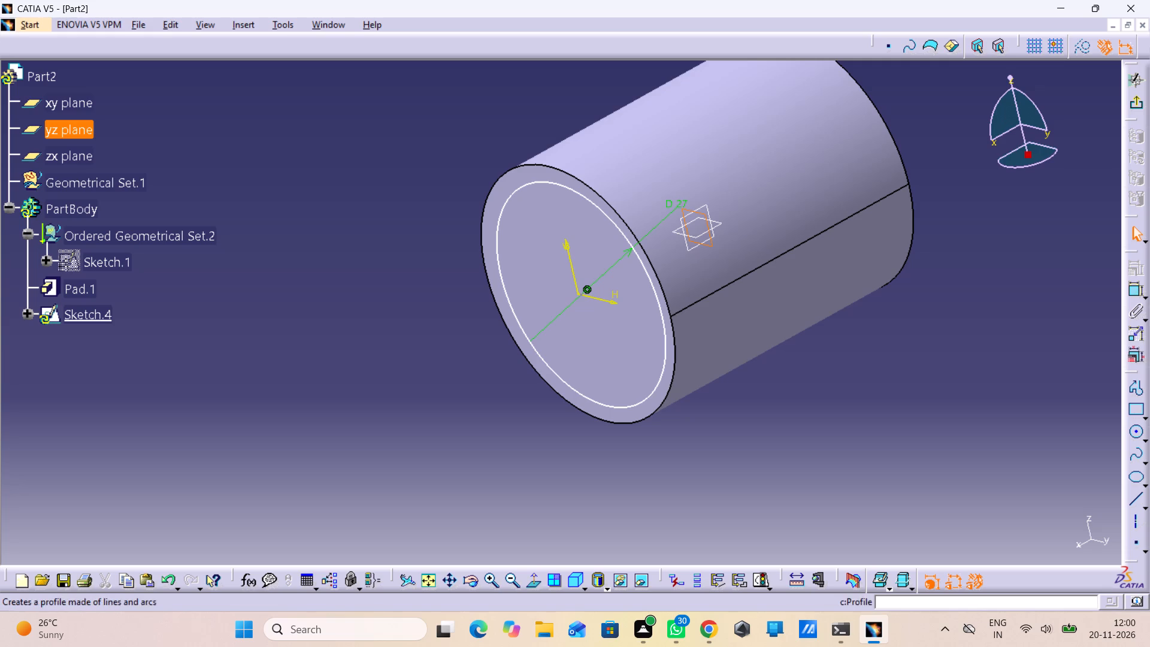
# Dock the Profile toolbar vertically along the window edge beside the specification tree.
pyautogui.moveTo(1131, 376); pyautogui.dragTo(0, 339)
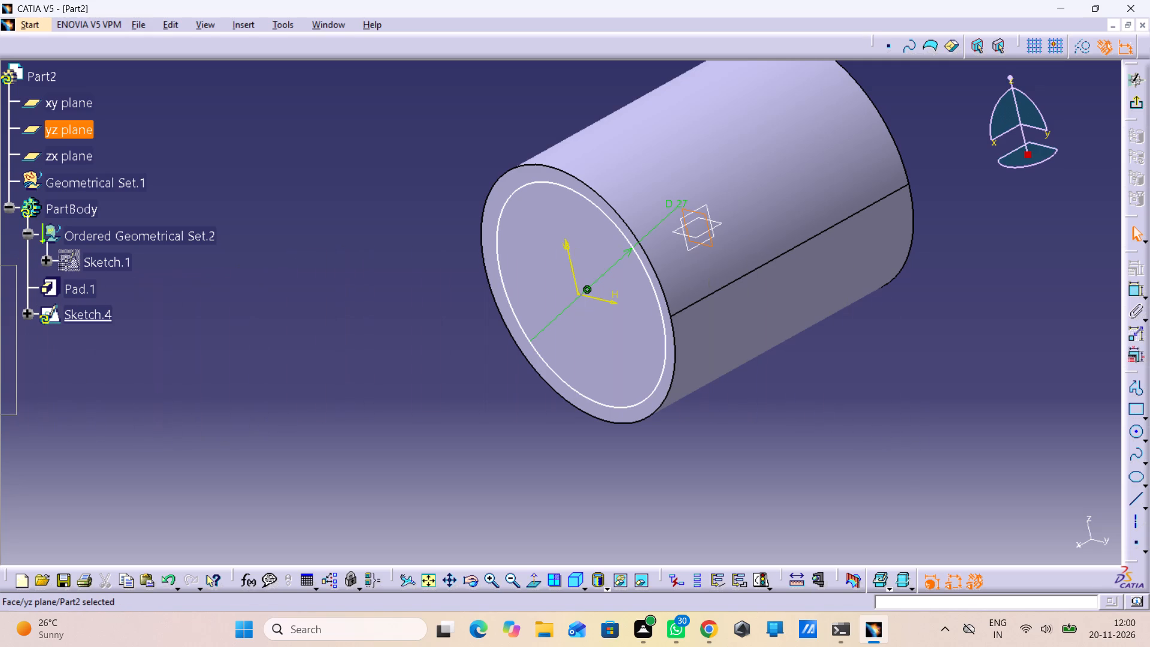
pyautogui.moveTo(0, 339); pyautogui.dragTo(0, 288)
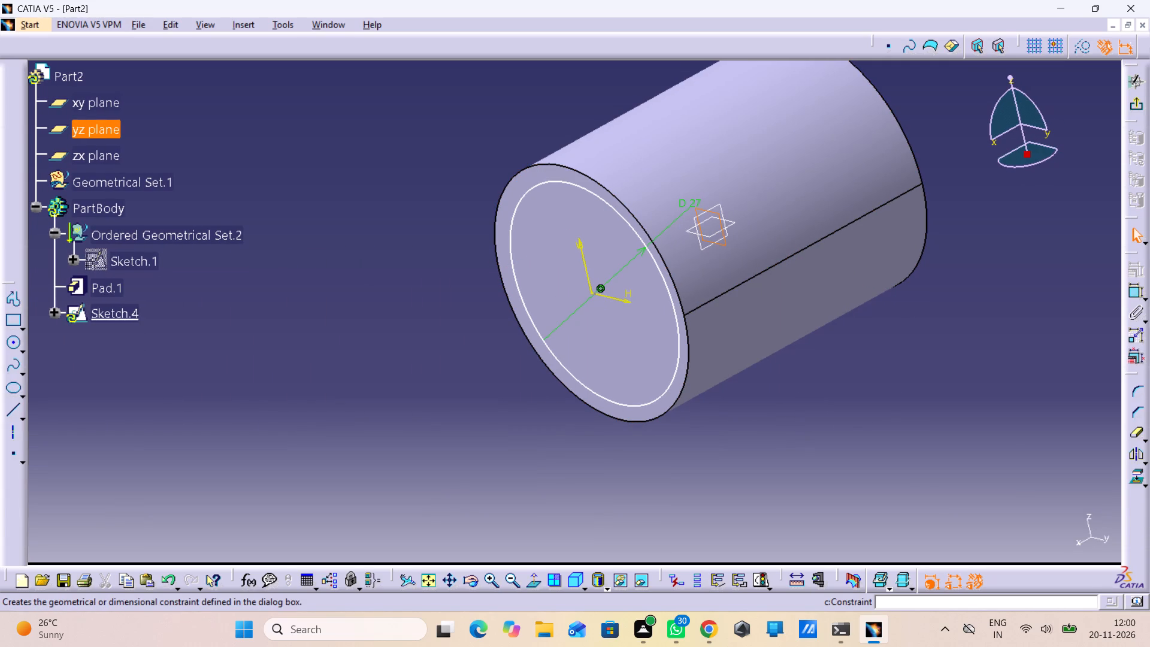
# Dock the Constraint toolbar in the same row as the User Selection Filter and Sketch tools toolbars.
pyautogui.moveTo(1128, 253); pyautogui.dragTo(954, 46)
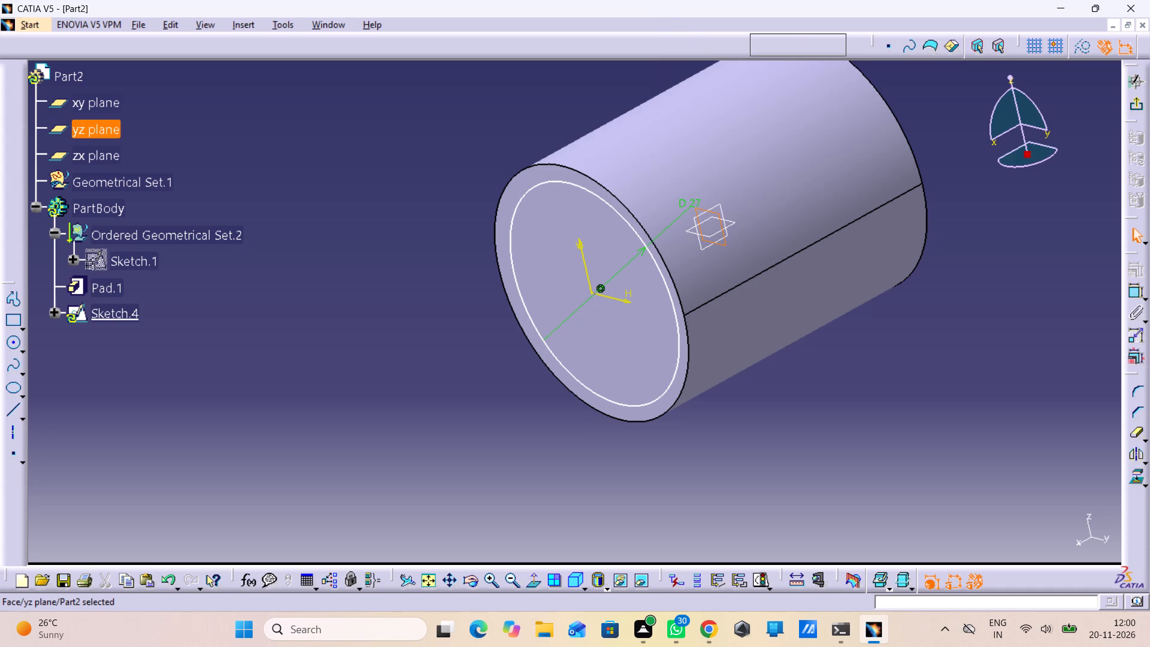
pyautogui.moveTo(954, 46); pyautogui.dragTo(966, 46)
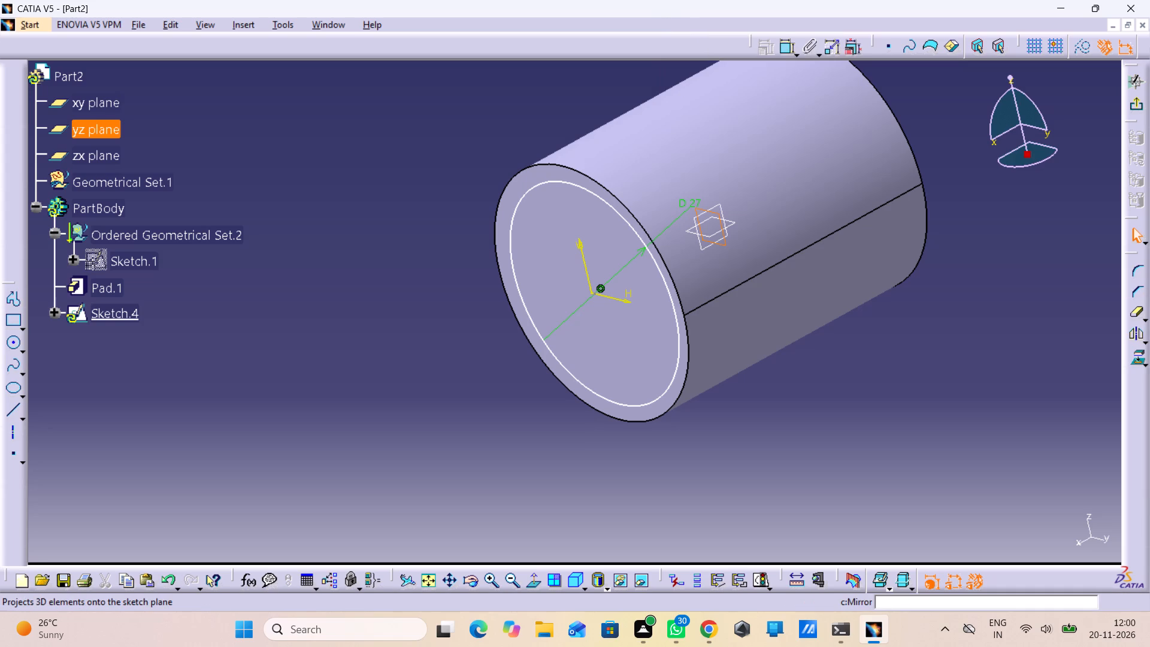
# Detach the 3D projection, mirror/transformation and trim sub-toolbars from the Operation toolbar and dock them in the Profile toolbar's column.
pyautogui.click(1146, 362)
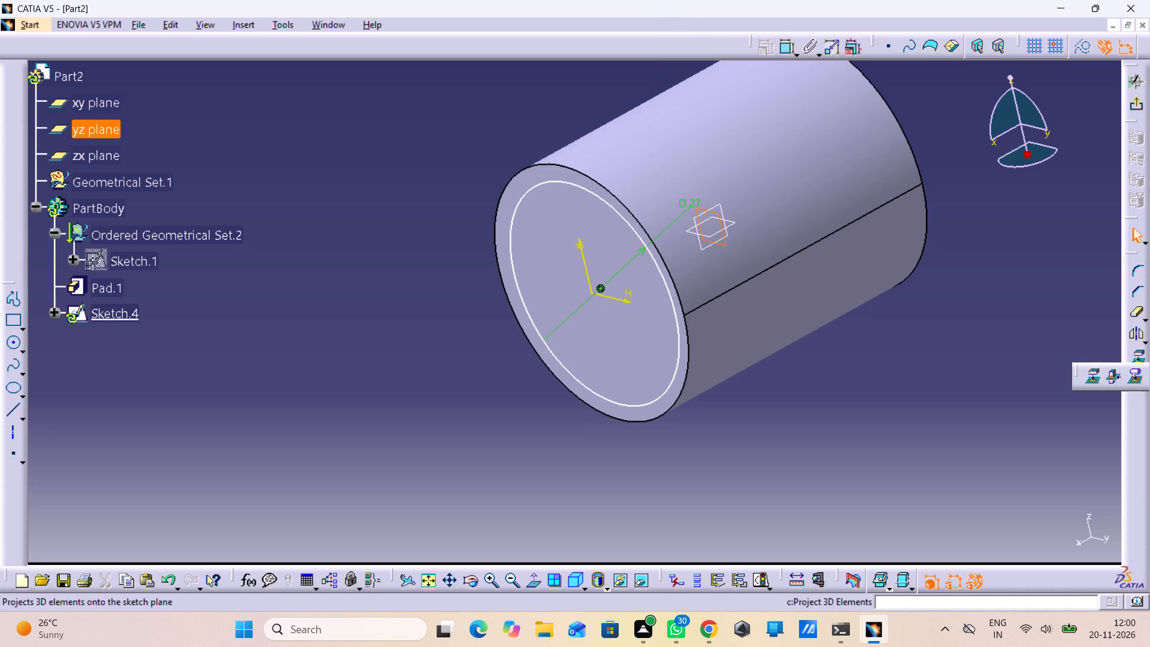
pyautogui.moveTo(1079, 377); pyautogui.dragTo(527, 366)
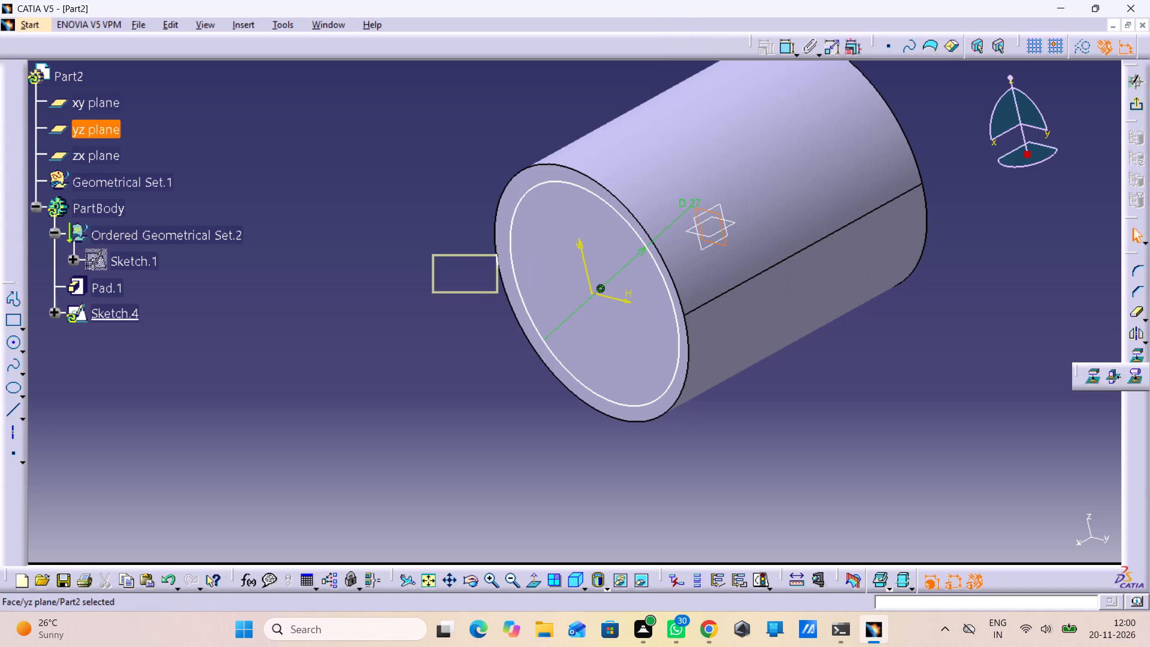
pyautogui.moveTo(527, 366); pyautogui.dragTo(0, 289)
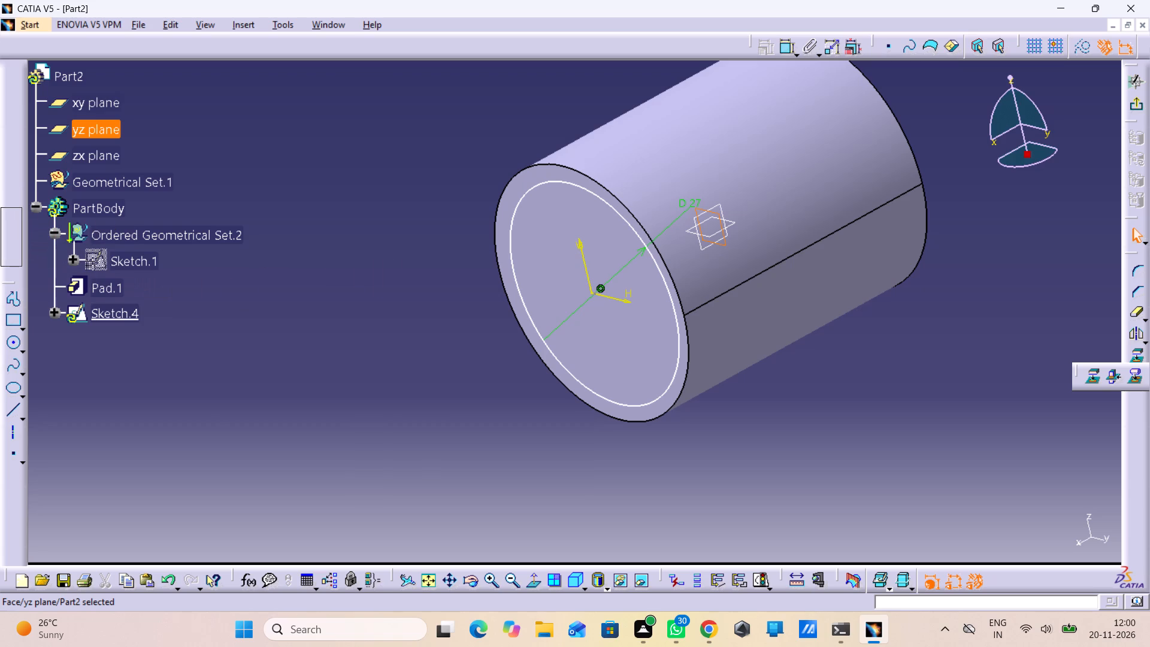
pyautogui.moveTo(0, 289); pyautogui.dragTo(0, 300)
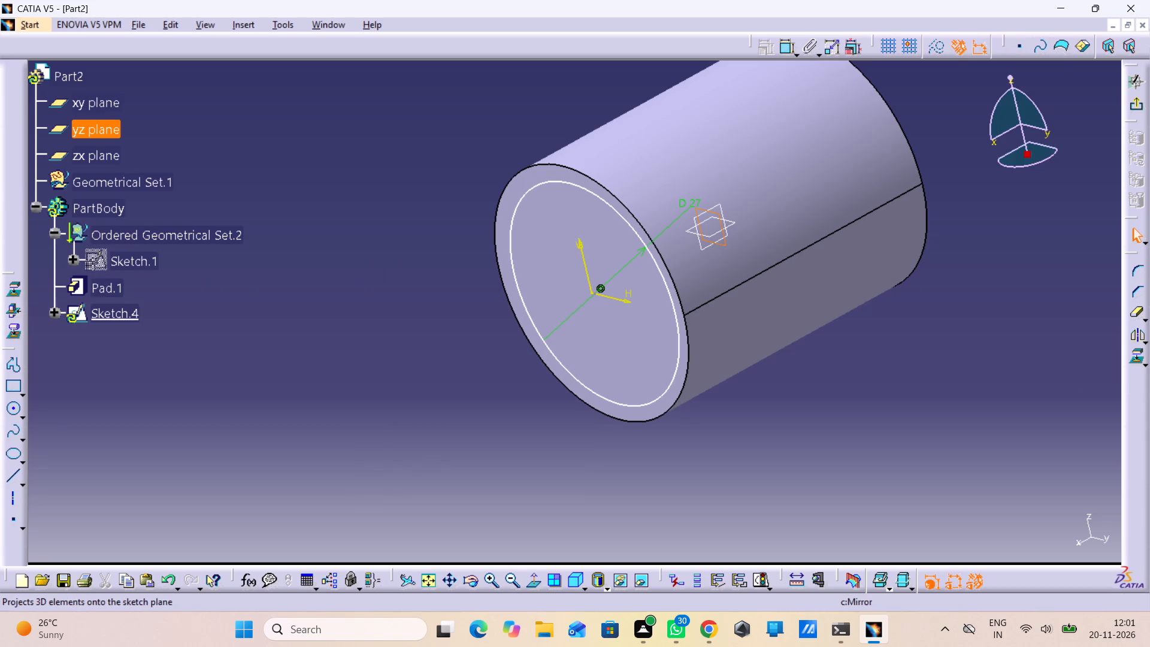
pyautogui.click(1142, 335)
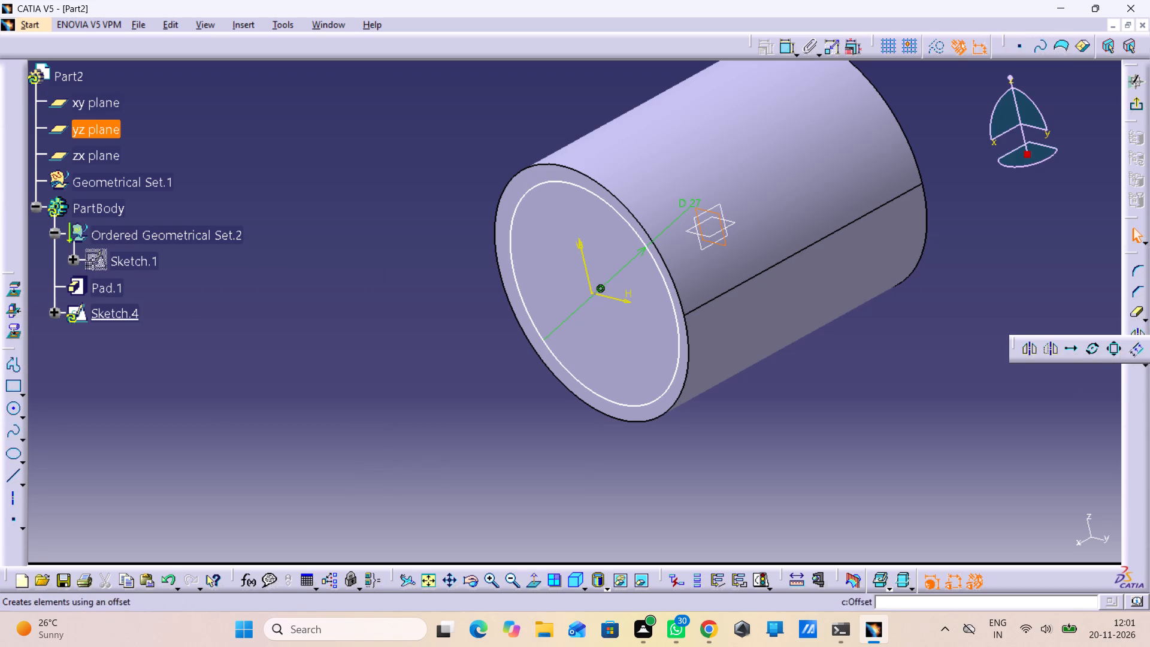
pyautogui.moveTo(1016, 357); pyautogui.dragTo(987, 358)
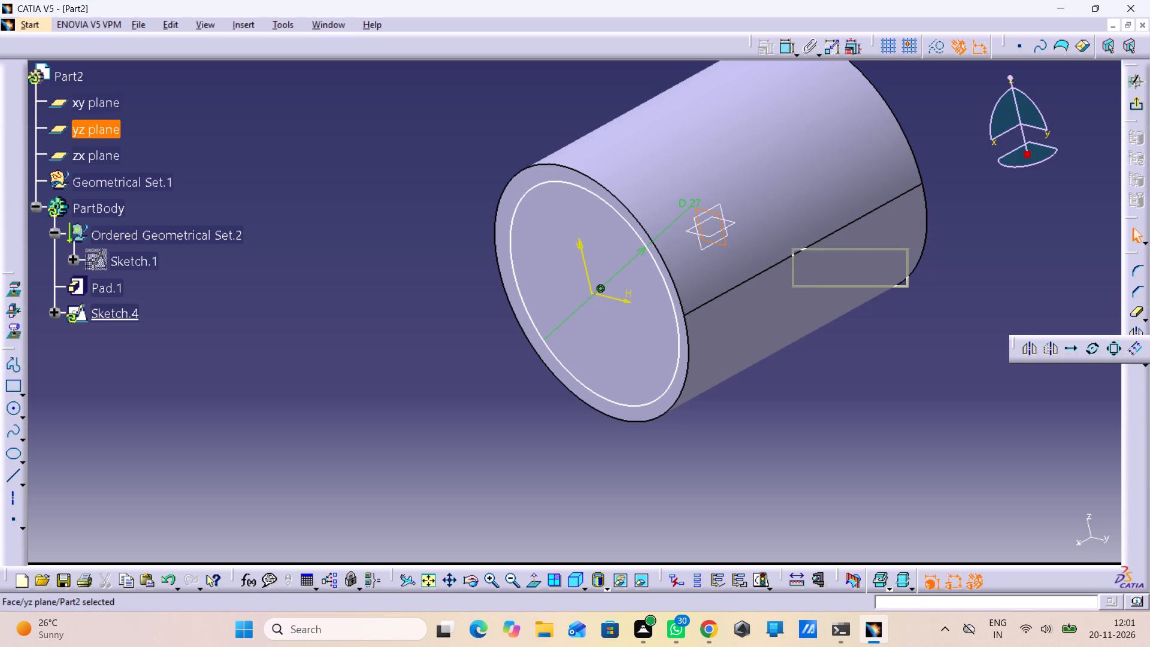
pyautogui.moveTo(987, 358); pyautogui.dragTo(0, 238)
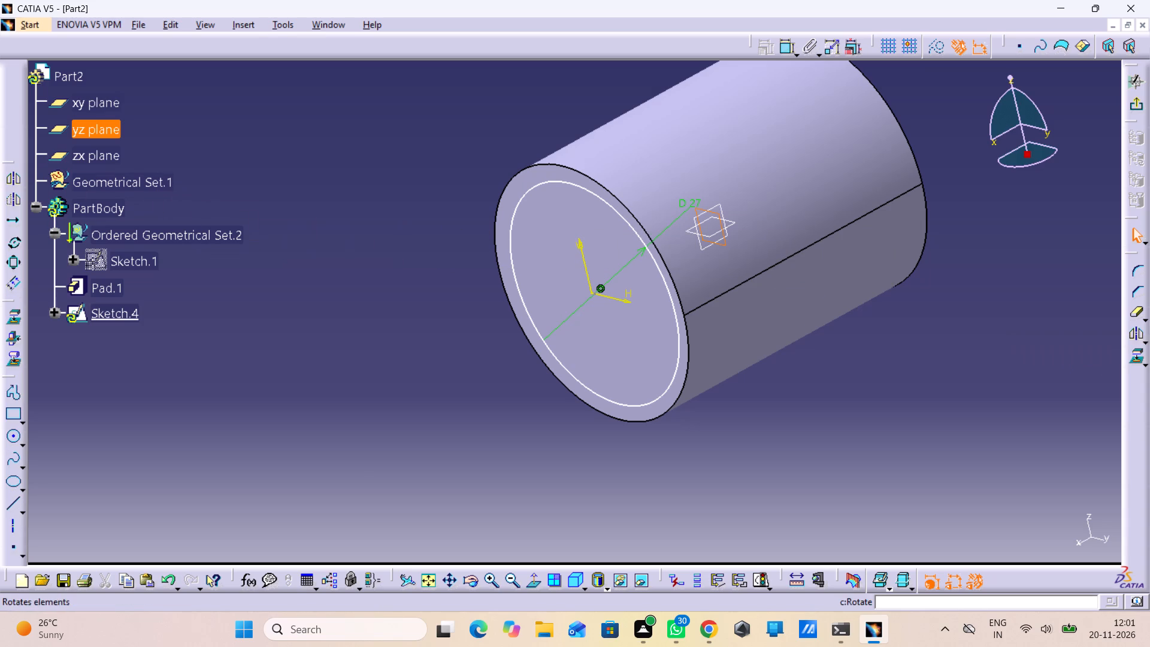
pyautogui.click(1143, 312)
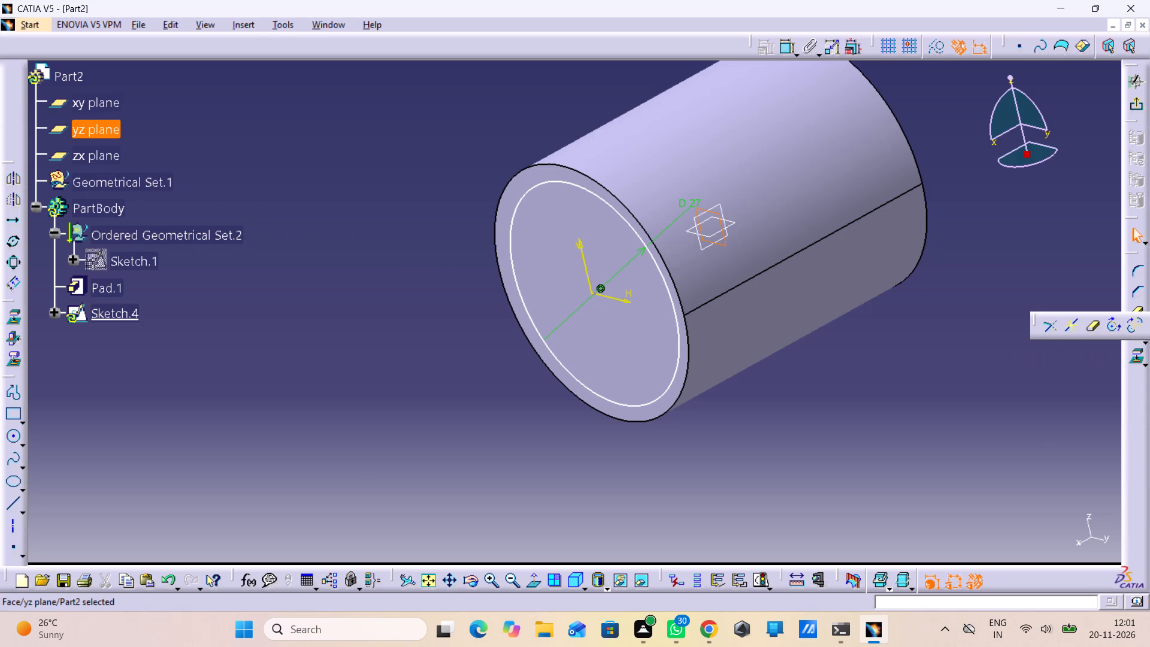
pyautogui.moveTo(1039, 323); pyautogui.dragTo(0, 106)
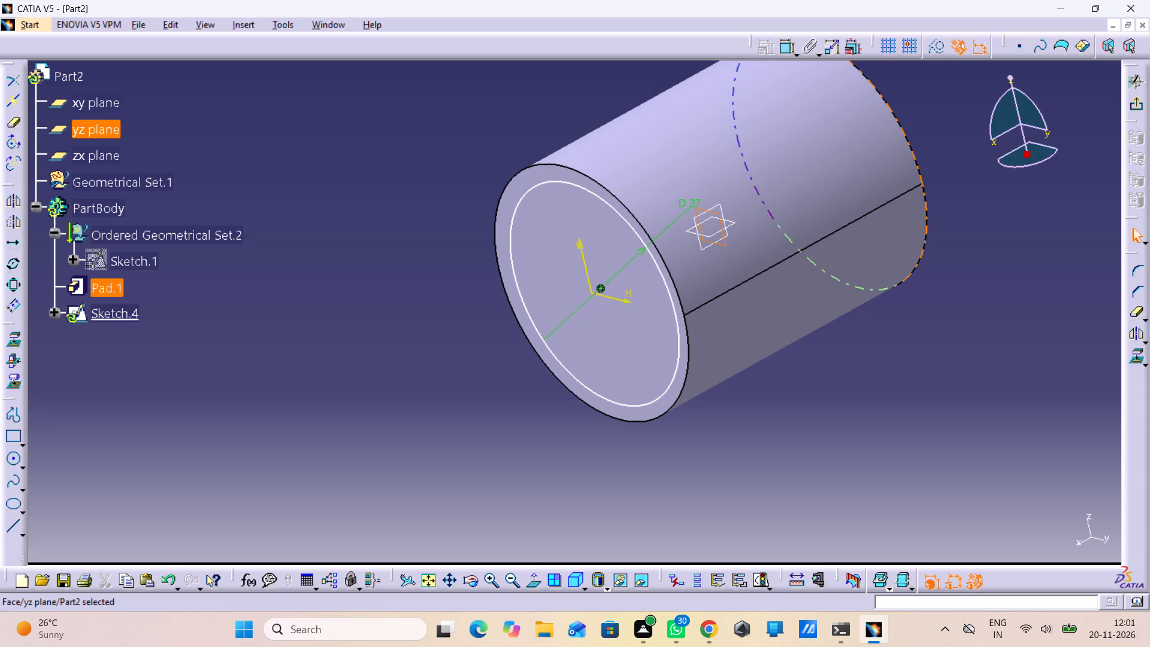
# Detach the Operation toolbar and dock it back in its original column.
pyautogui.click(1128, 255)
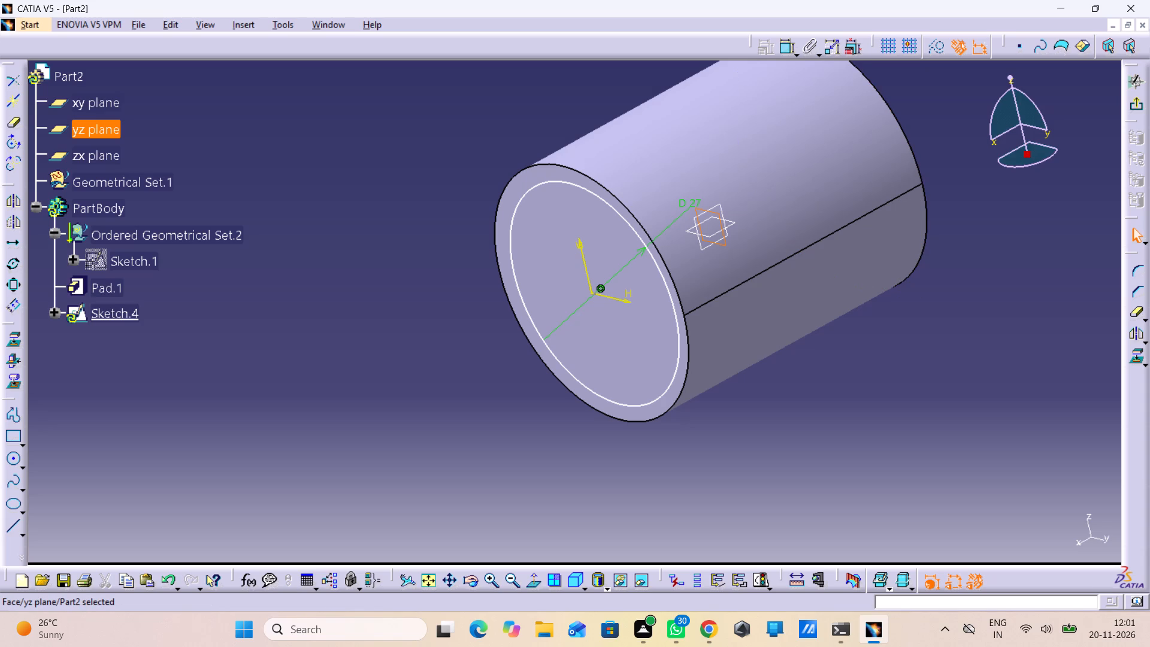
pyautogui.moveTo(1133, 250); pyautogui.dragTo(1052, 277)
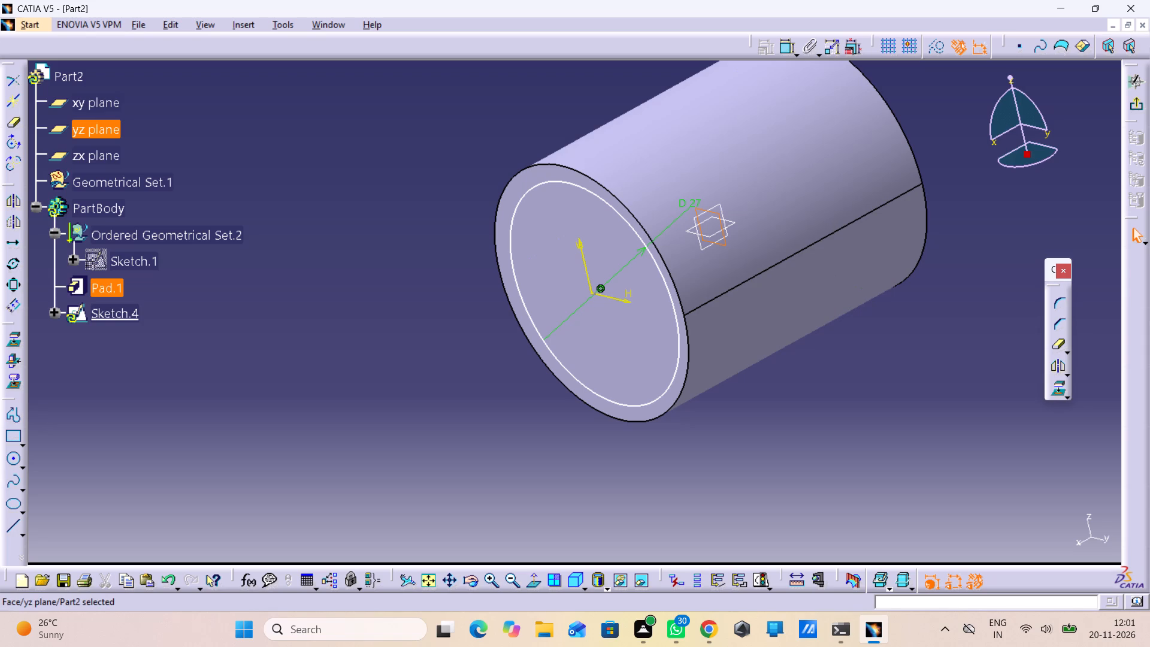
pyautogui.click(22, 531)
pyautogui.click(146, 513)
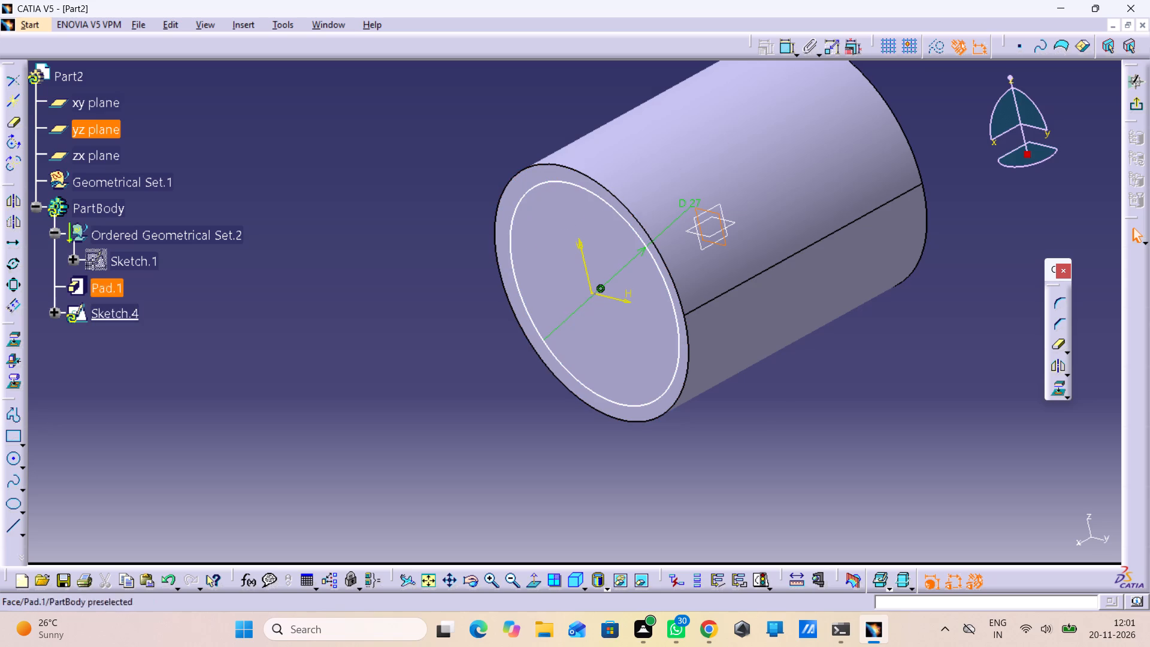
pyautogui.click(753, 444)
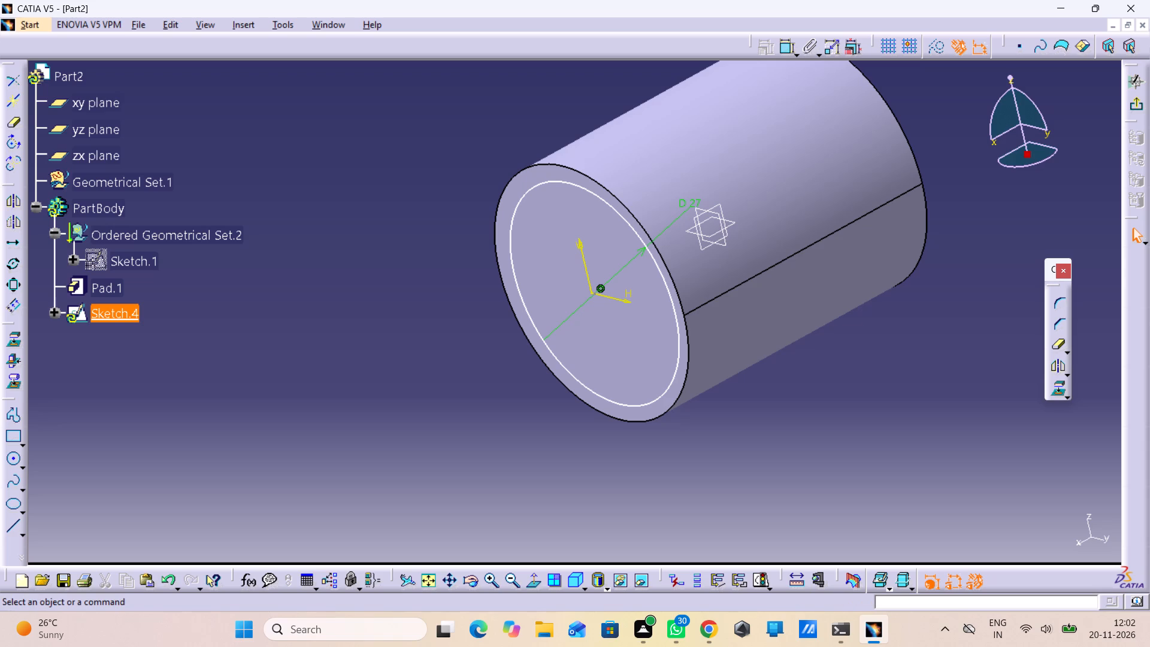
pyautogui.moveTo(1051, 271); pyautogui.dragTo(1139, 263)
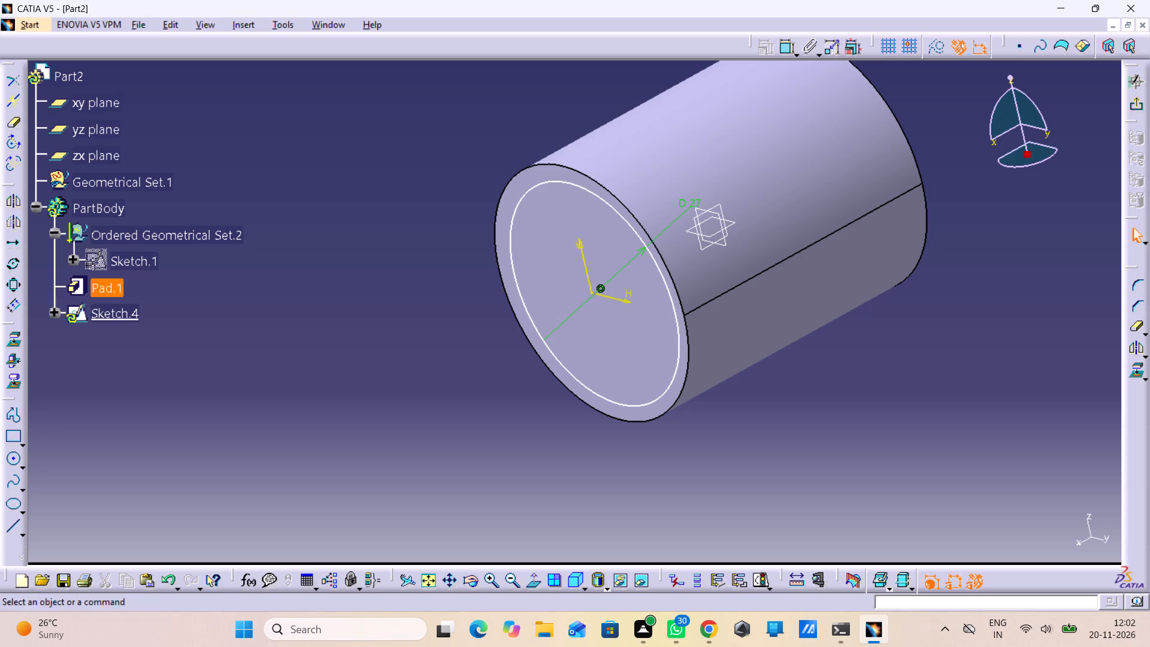
# Turn on the point, curve, surface and volume selection filters, plus the geometrical element filter.
pyautogui.click(1003, 37)
pyautogui.click(1019, 40)
pyautogui.click(1039, 50)
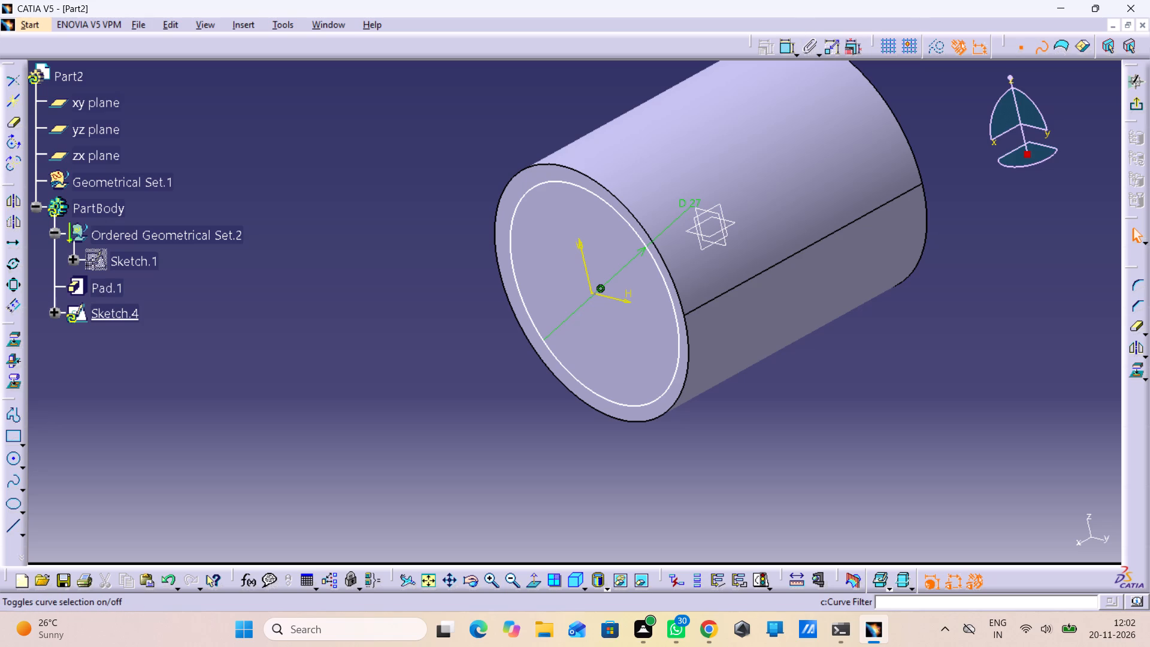
pyautogui.click(1058, 45)
pyautogui.click(1081, 45)
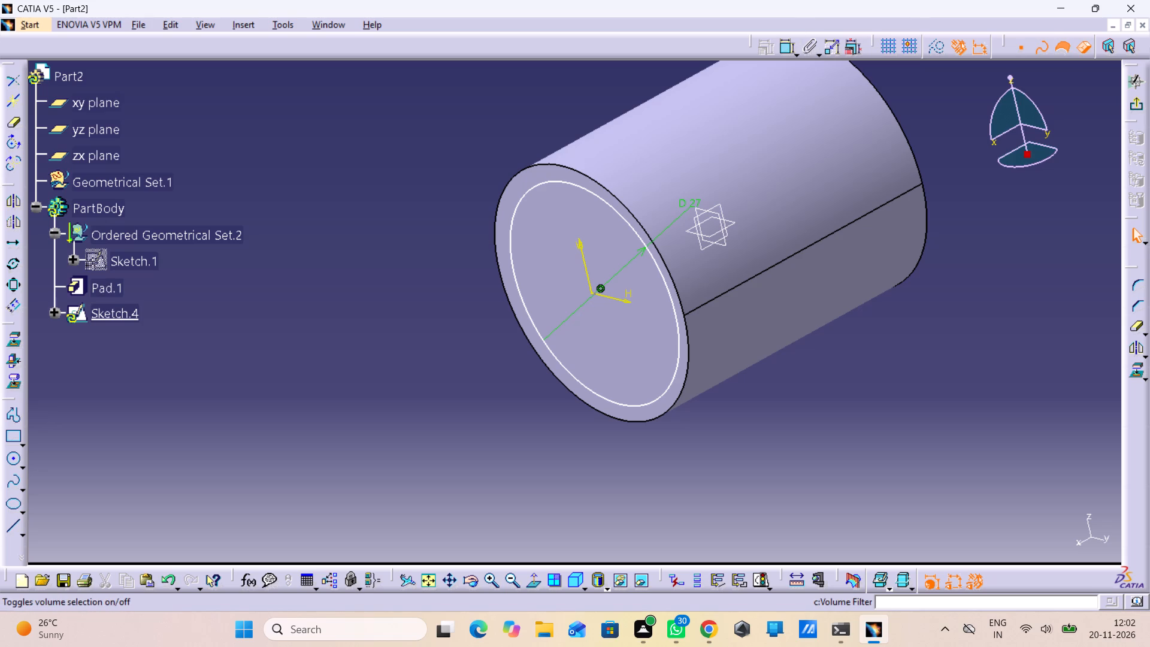
pyautogui.click(970, 348)
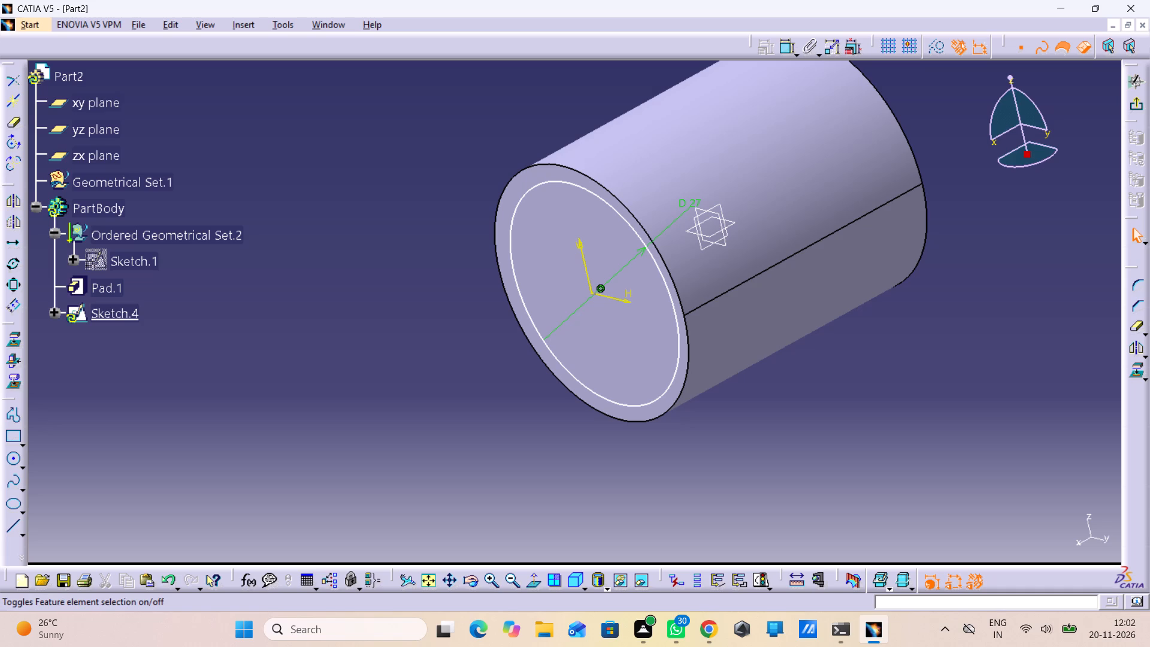
pyautogui.click(1107, 44)
pyautogui.click(1136, 45)
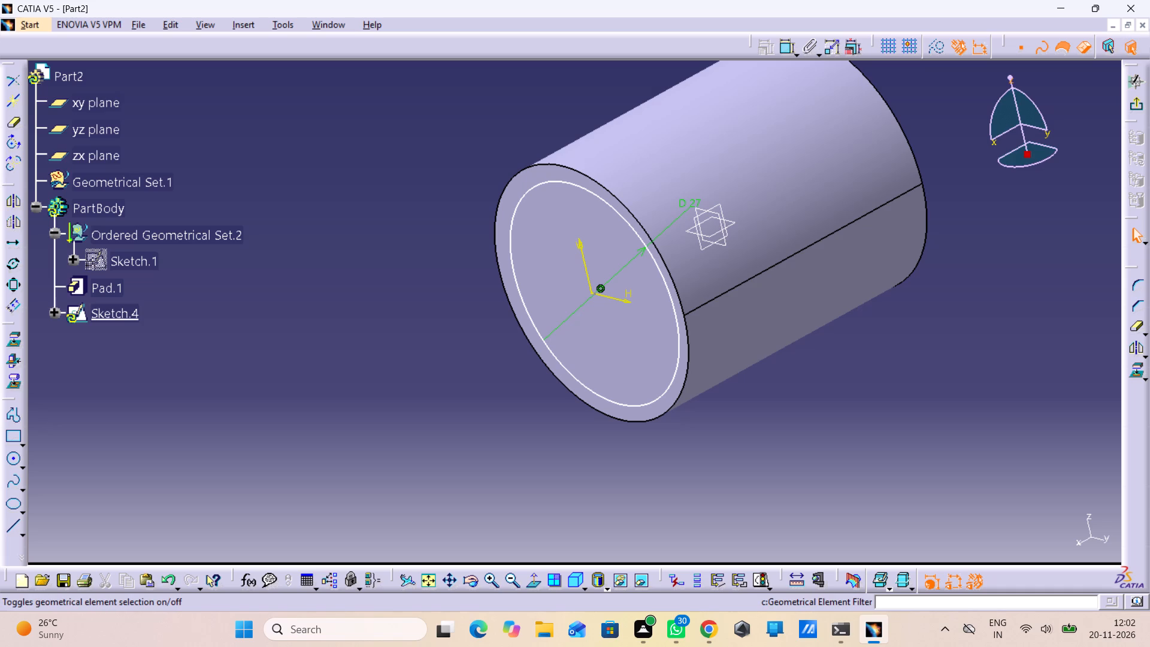
pyautogui.click(1002, 266)
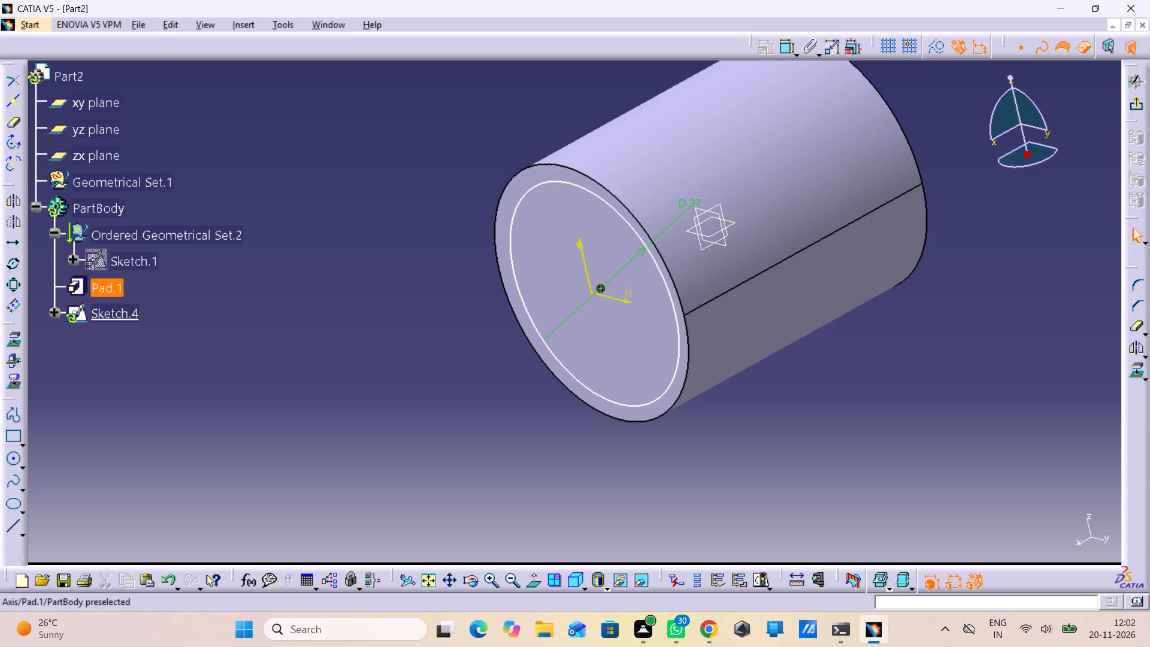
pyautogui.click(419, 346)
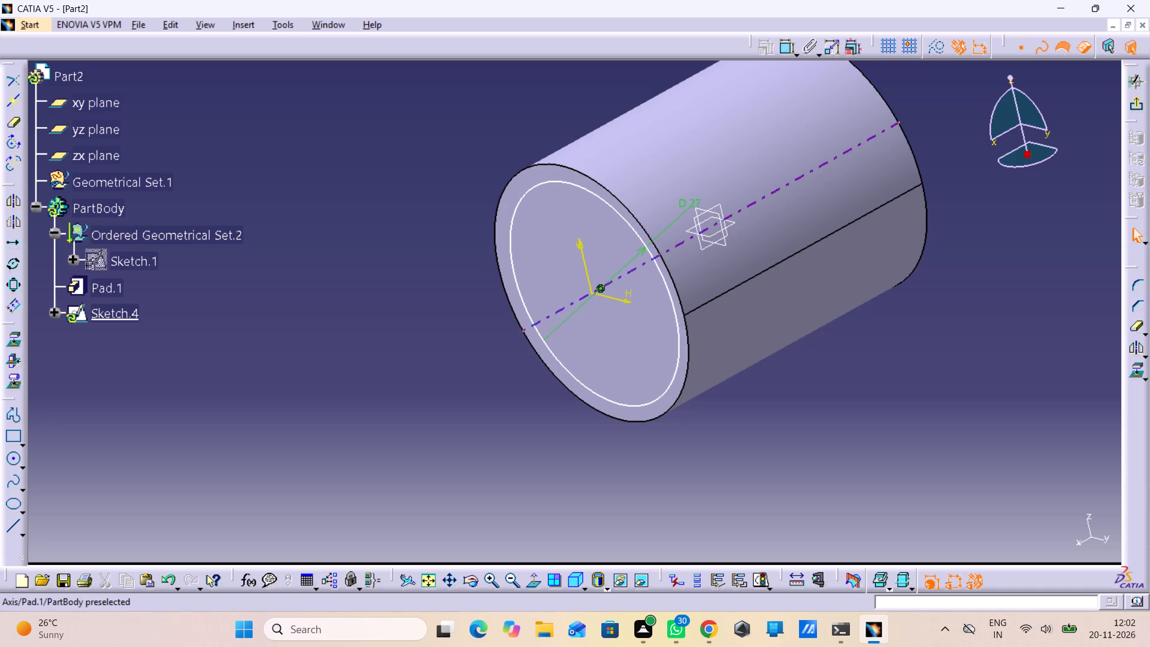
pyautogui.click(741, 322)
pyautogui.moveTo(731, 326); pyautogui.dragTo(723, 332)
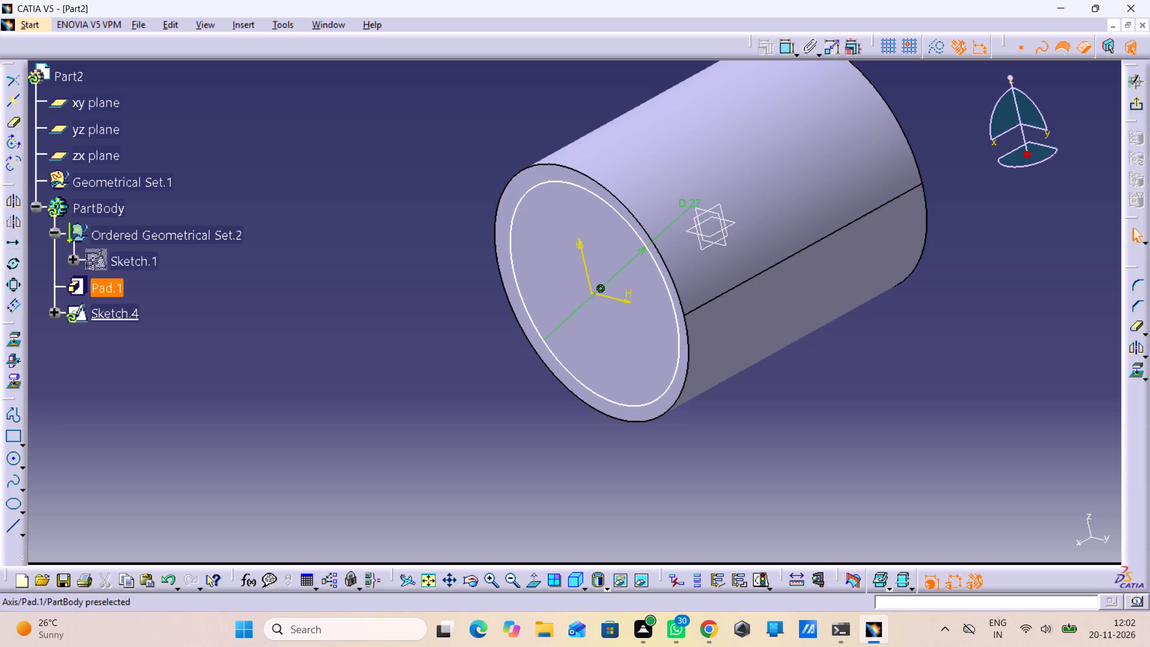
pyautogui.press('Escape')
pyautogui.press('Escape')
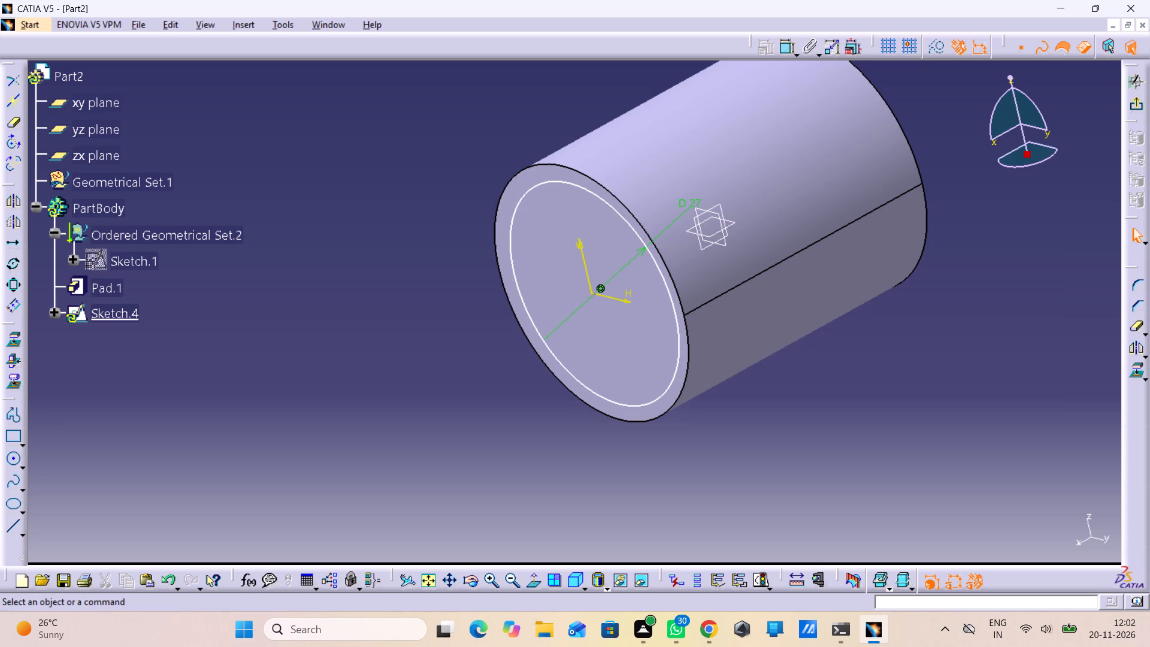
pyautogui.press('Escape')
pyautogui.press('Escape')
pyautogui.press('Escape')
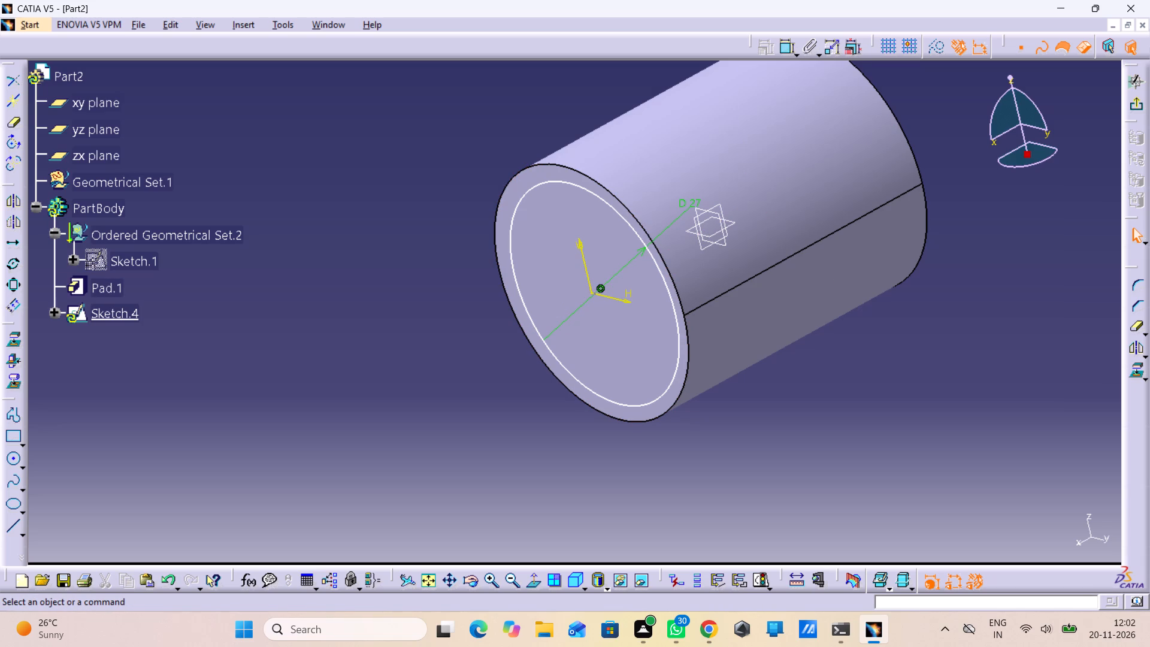
# Undo the last change to the sketched circle's diameter.
pyautogui.hotkey('ctrl', 'z')
pyautogui.click(897, 385)
pyautogui.rightClick(955, 359)
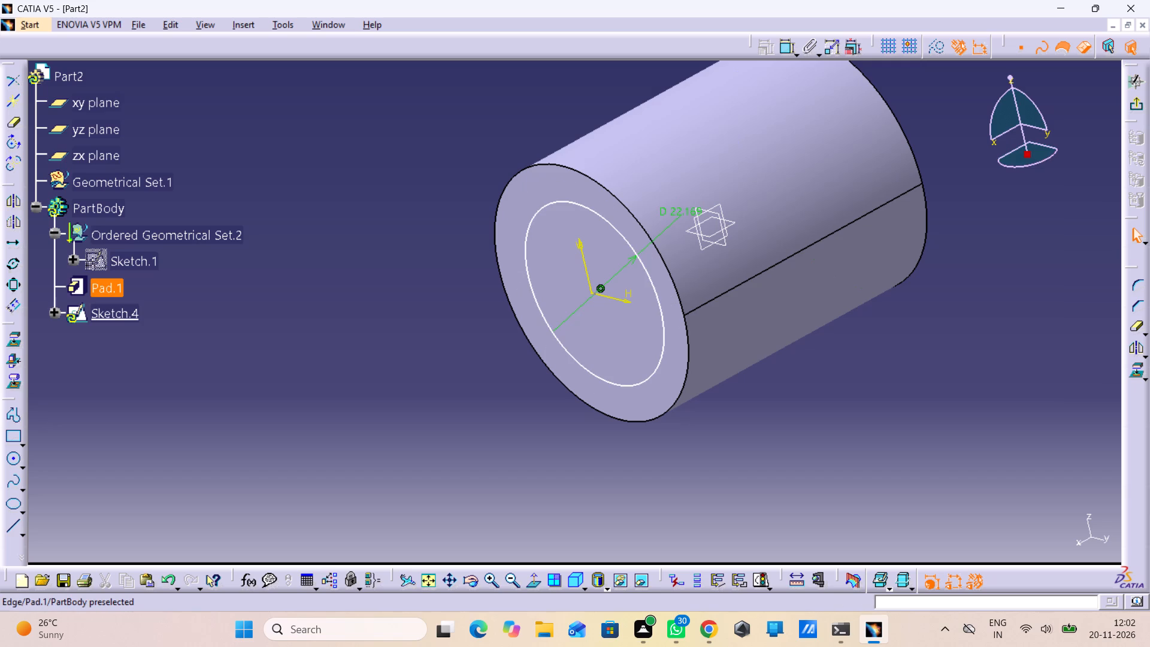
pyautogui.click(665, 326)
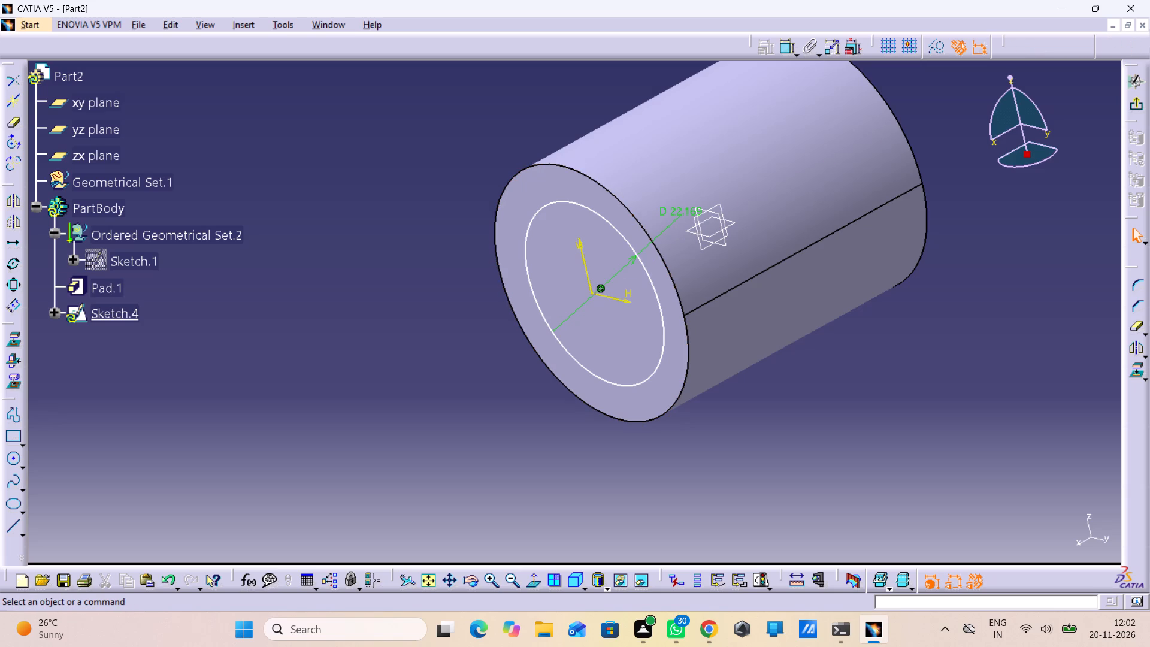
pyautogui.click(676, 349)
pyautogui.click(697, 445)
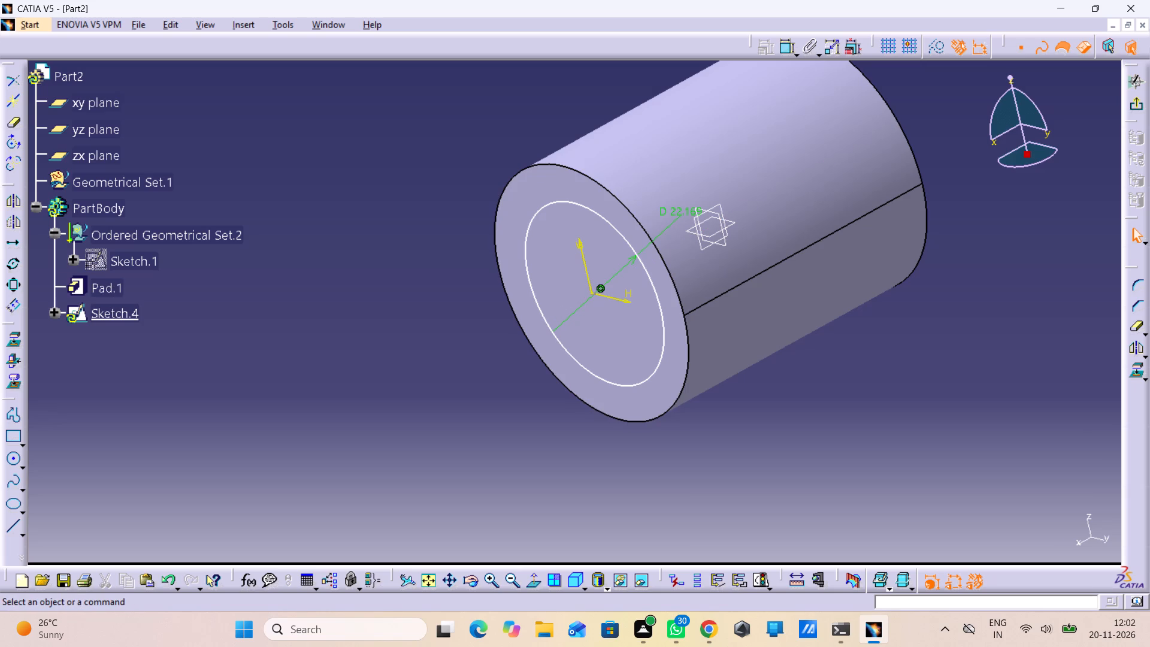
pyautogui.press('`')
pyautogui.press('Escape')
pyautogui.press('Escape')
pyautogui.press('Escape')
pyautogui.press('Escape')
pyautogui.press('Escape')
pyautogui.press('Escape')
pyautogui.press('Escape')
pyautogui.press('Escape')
# Undo the diameter dimension and the circle on the pad's end face, back to the part outside the sketch.
pyautogui.hotkey('ctrl', 'z')
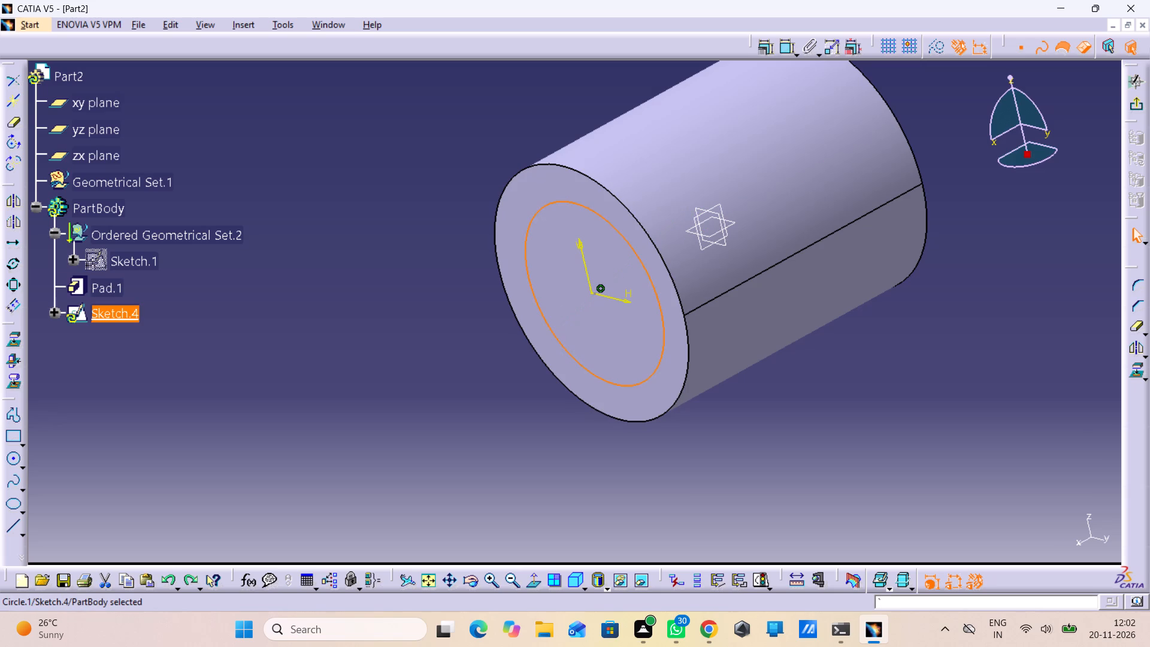
pyautogui.hotkey('ctrl', 'z')
pyautogui.hotkey('ctrl', 'z')
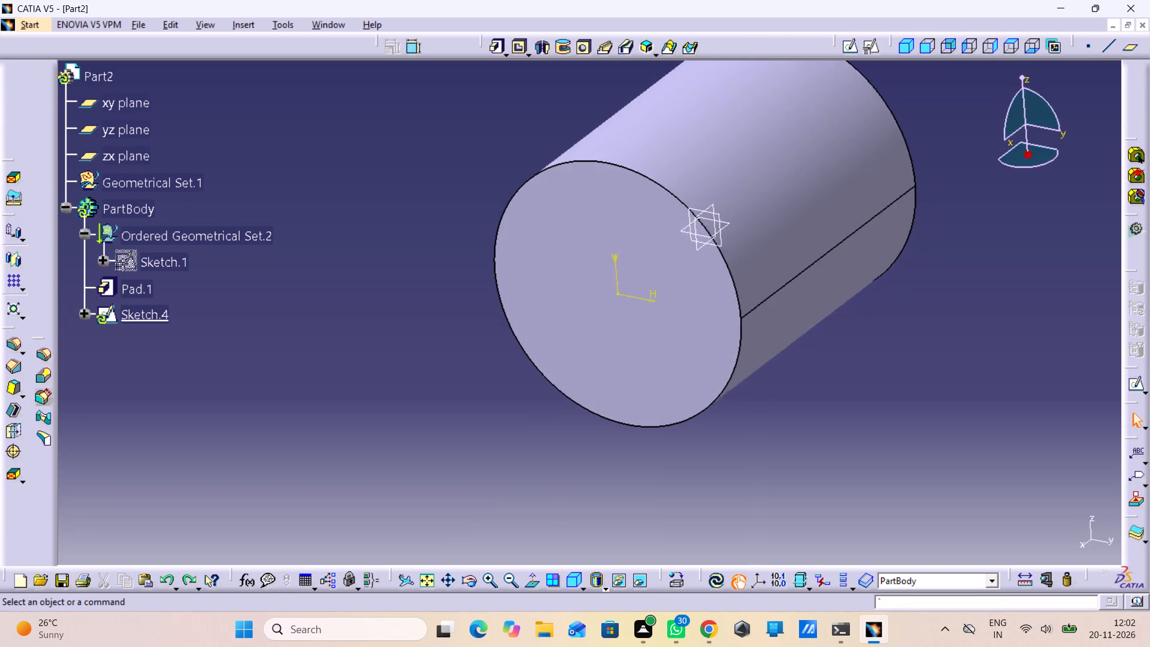
pyautogui.click(780, 468)
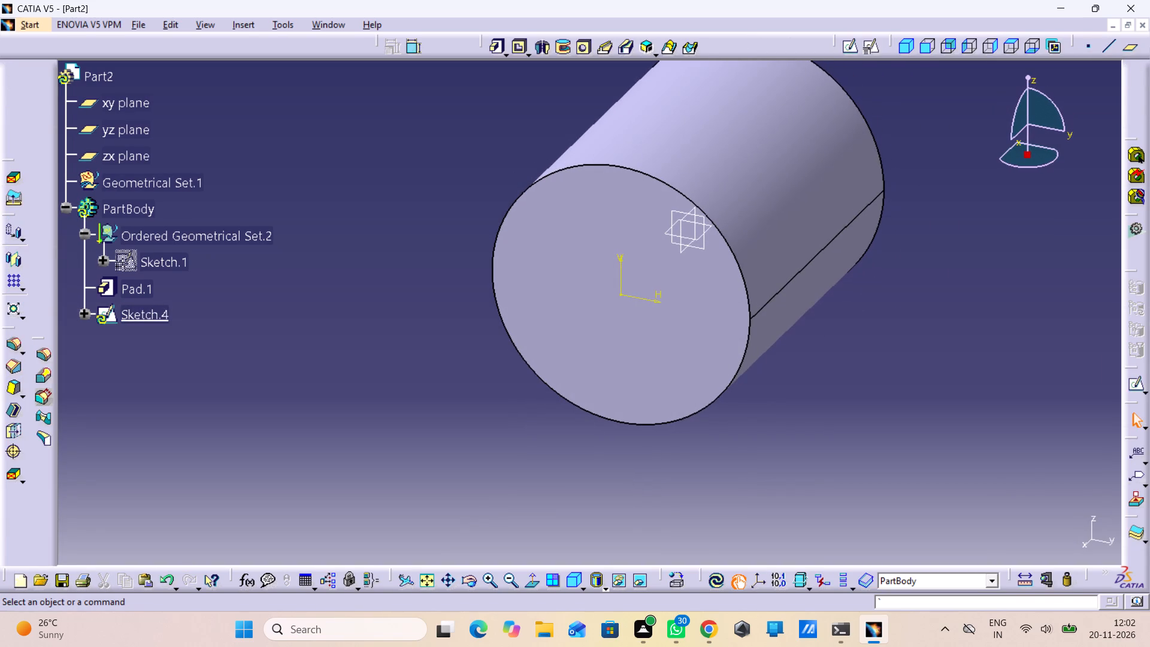
# Create a reference plane offset 24 mm from the yz plane.
pyautogui.click(1126, 48)
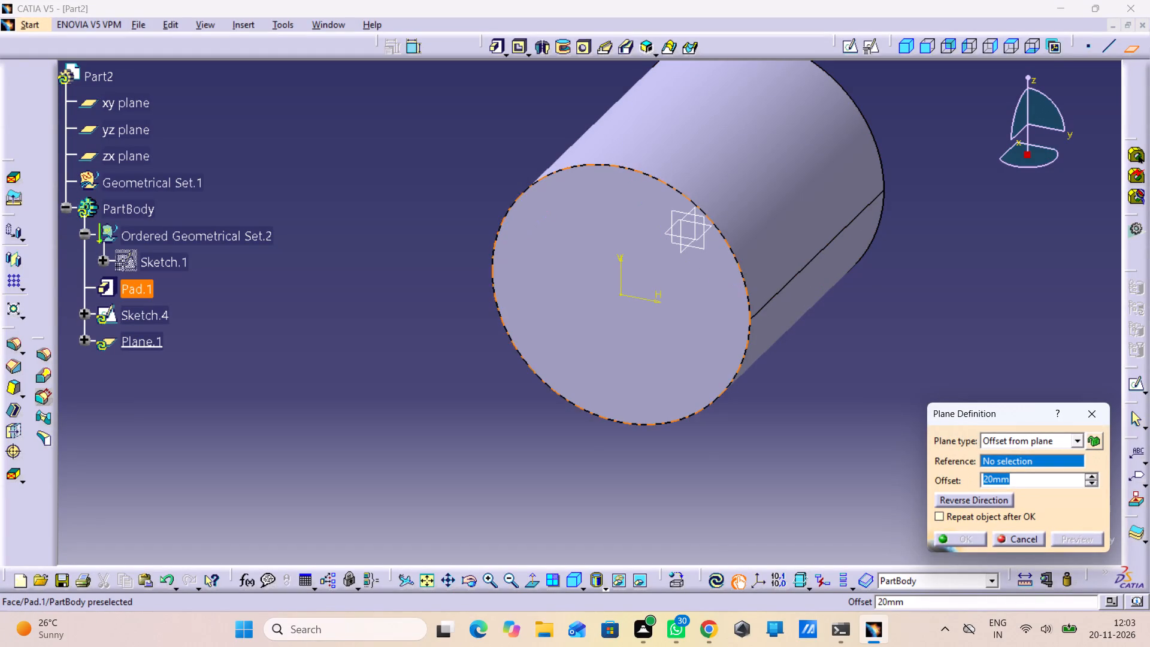
pyautogui.click(706, 227)
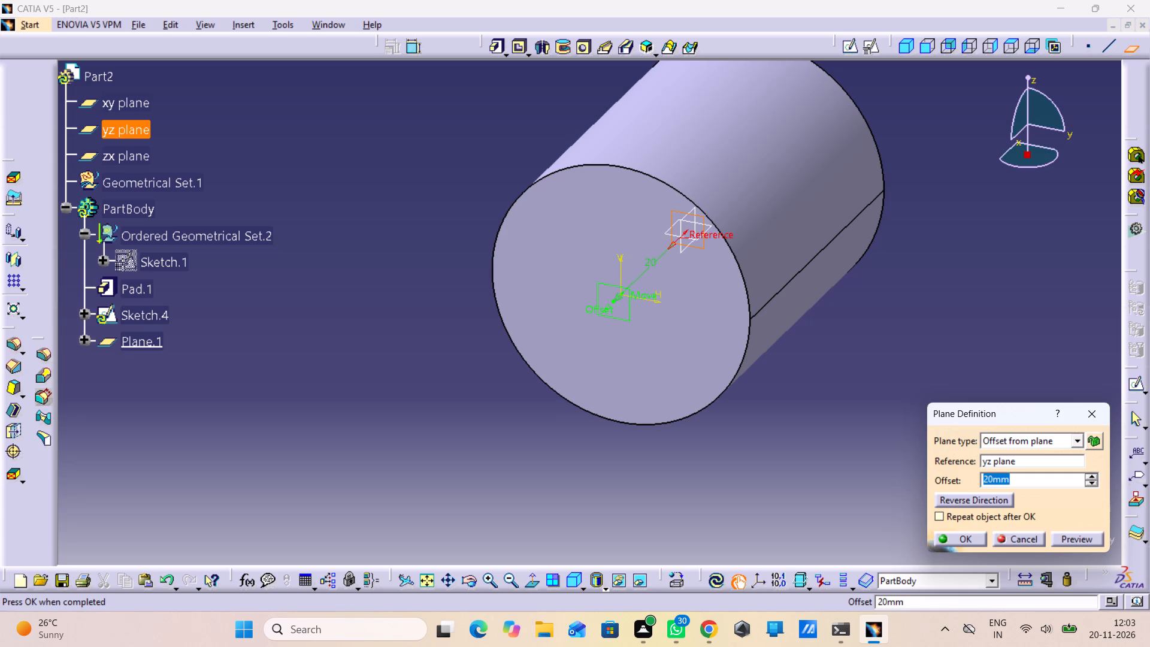
pyautogui.write('24')
pyautogui.press('Return')
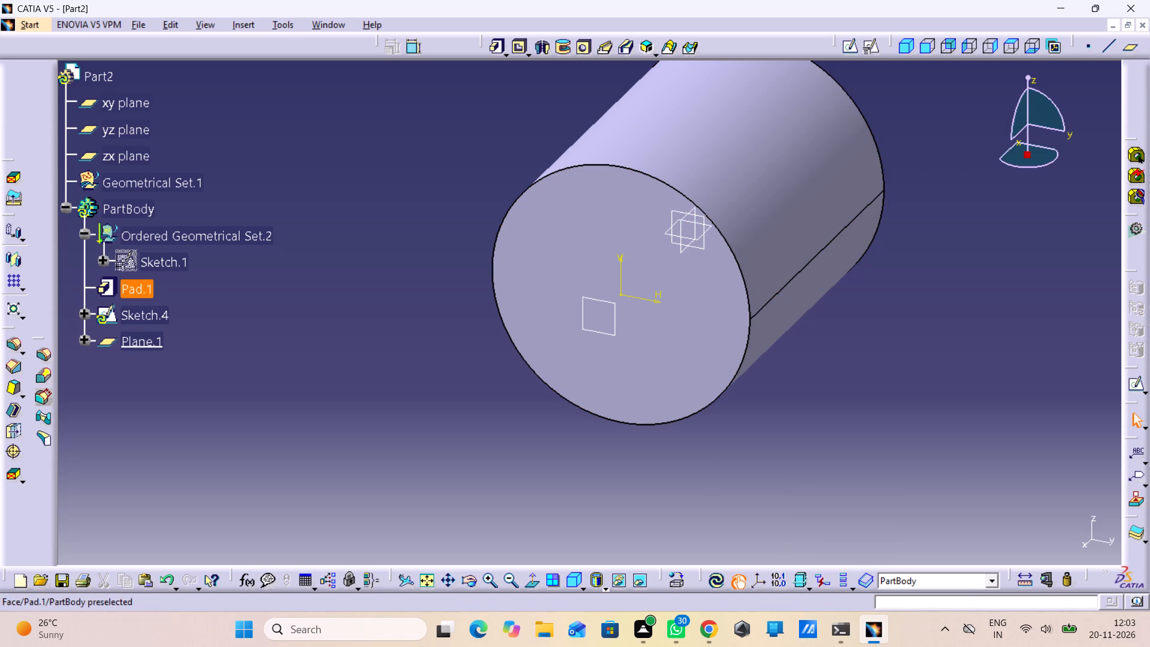
# Start a positioned sketch on the new offset plane.
pyautogui.click(601, 295)
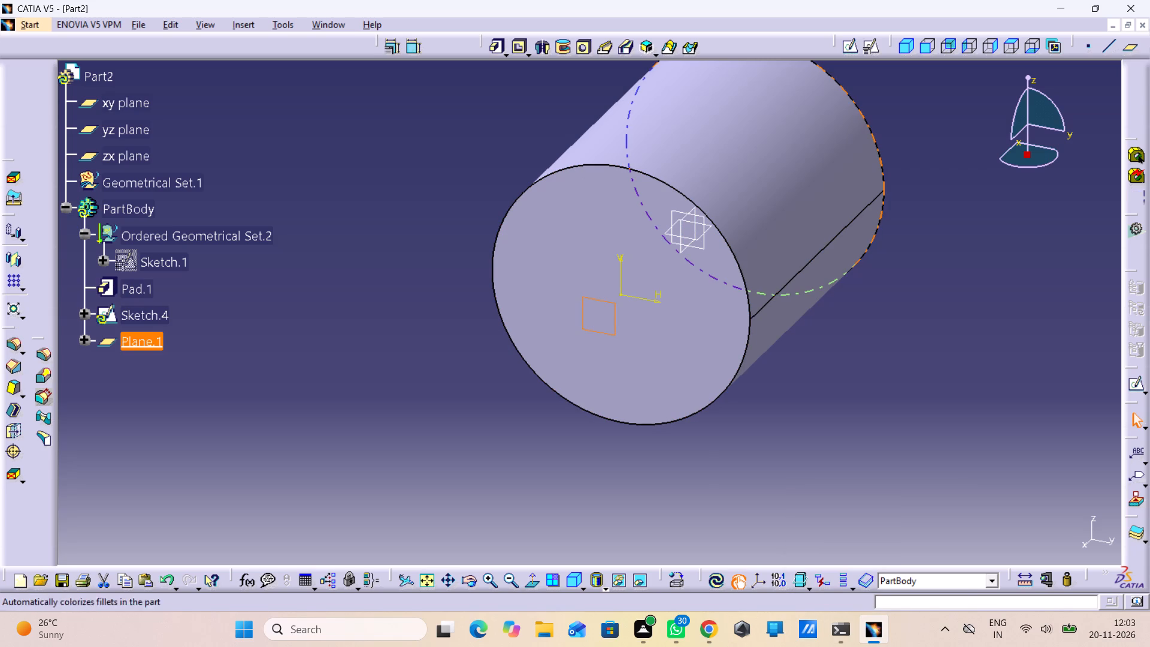
pyautogui.click(868, 53)
pyautogui.moveTo(1031, 542); pyautogui.dragTo(1066, 524)
pyautogui.click(1025, 542)
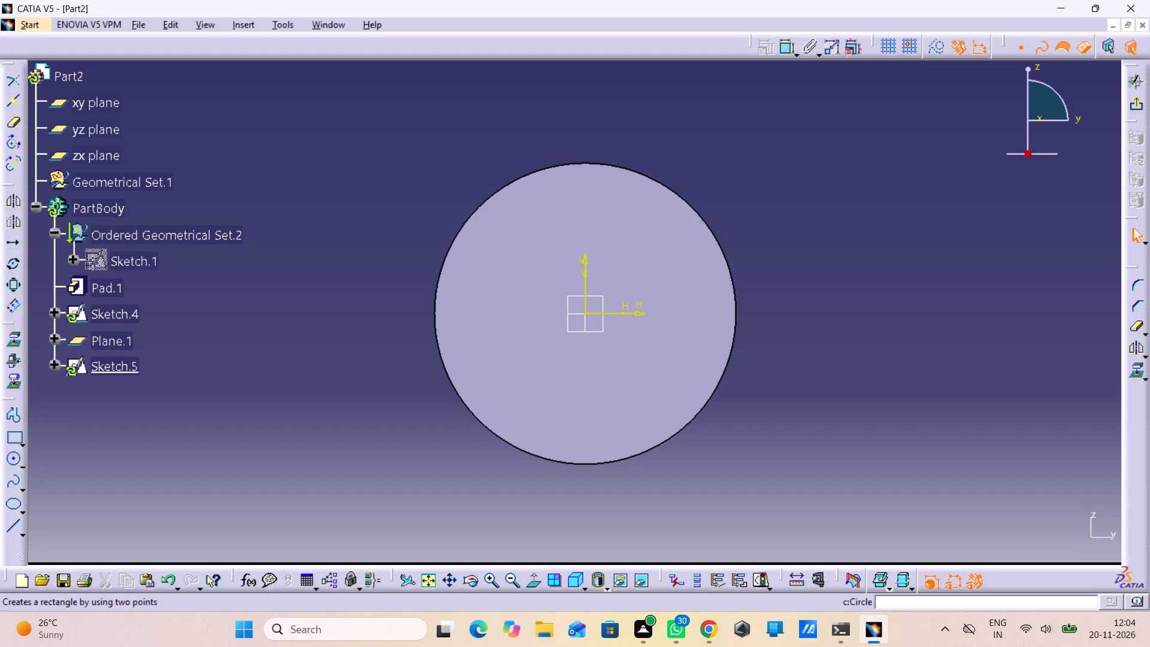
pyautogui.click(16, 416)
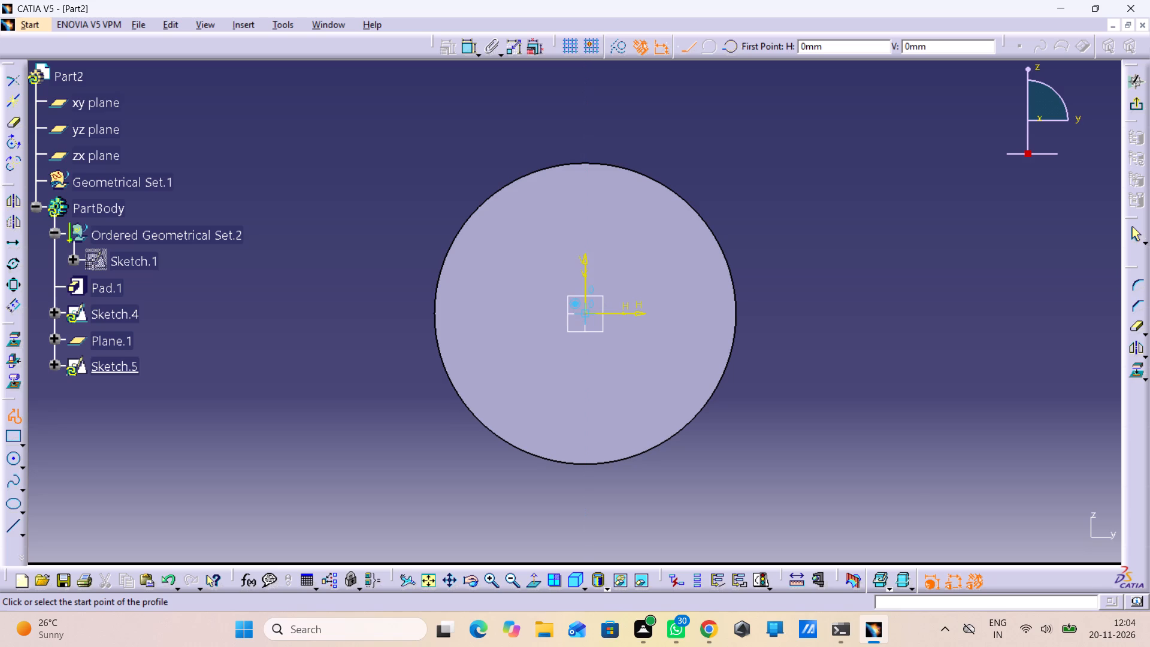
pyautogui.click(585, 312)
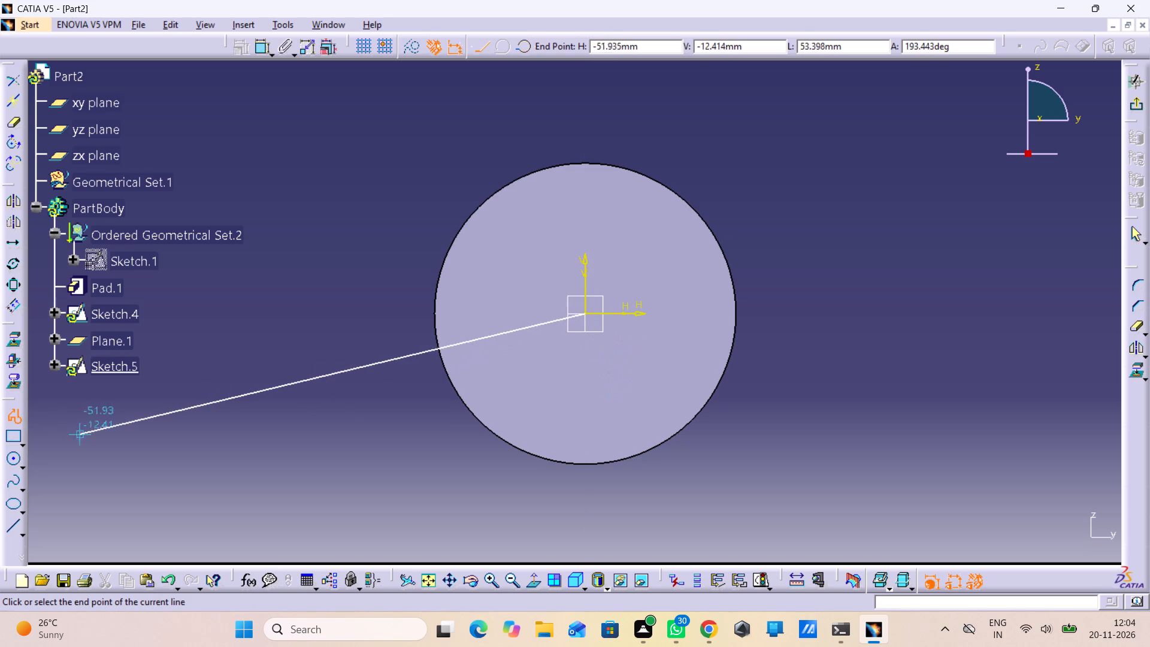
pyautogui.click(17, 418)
# Sketch a circle about 20 mm in diameter centred on the sketch origin.
pyautogui.click(11, 459)
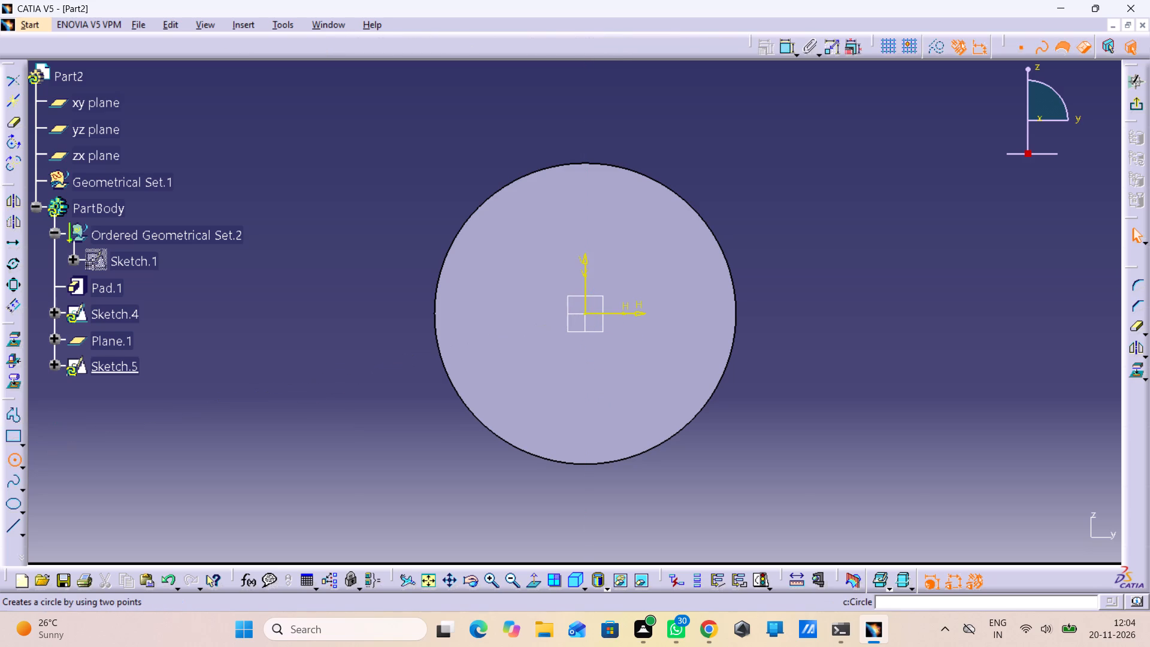
pyautogui.click(582, 313)
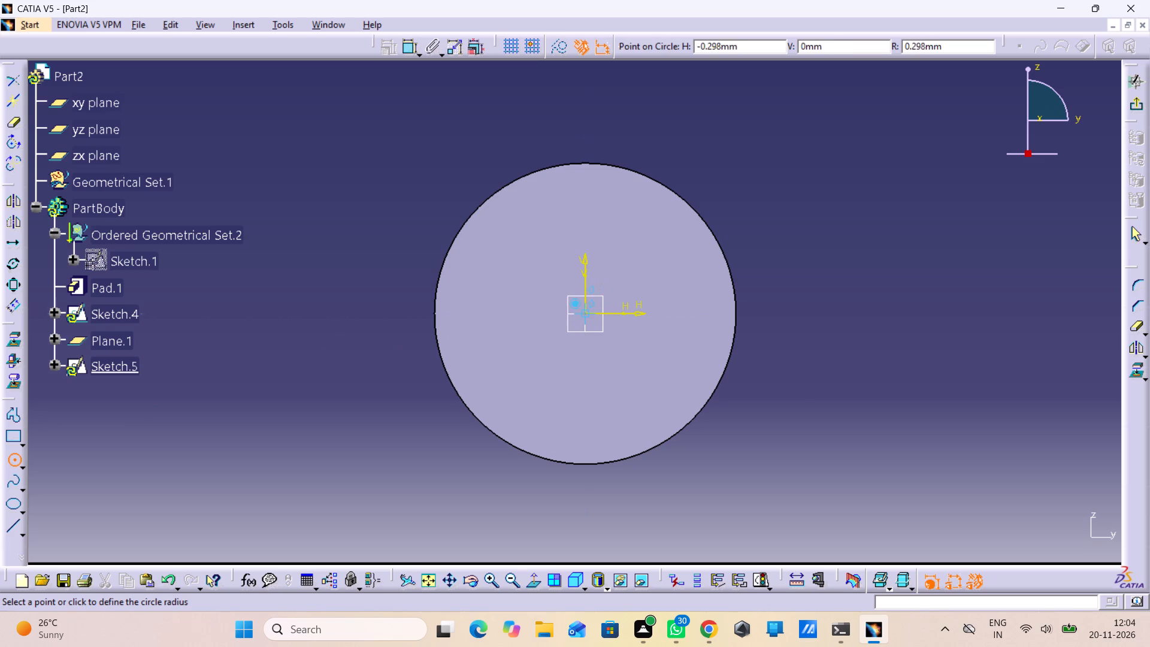
pyautogui.click(569, 412)
pyautogui.click(906, 303)
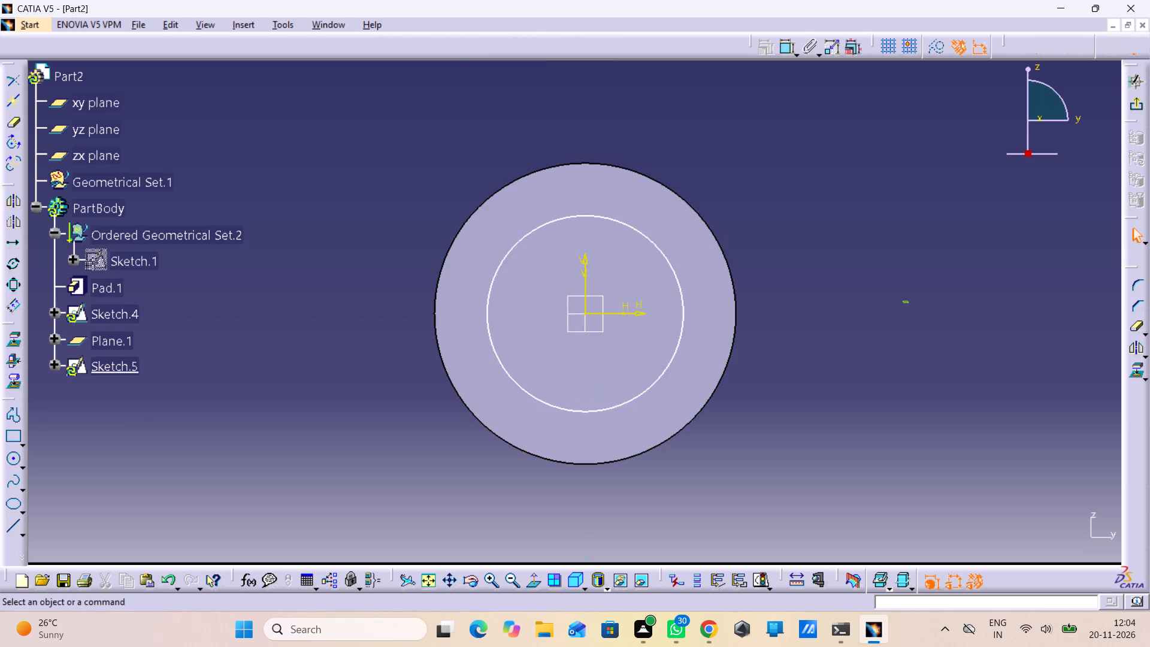
pyautogui.click(1026, 176)
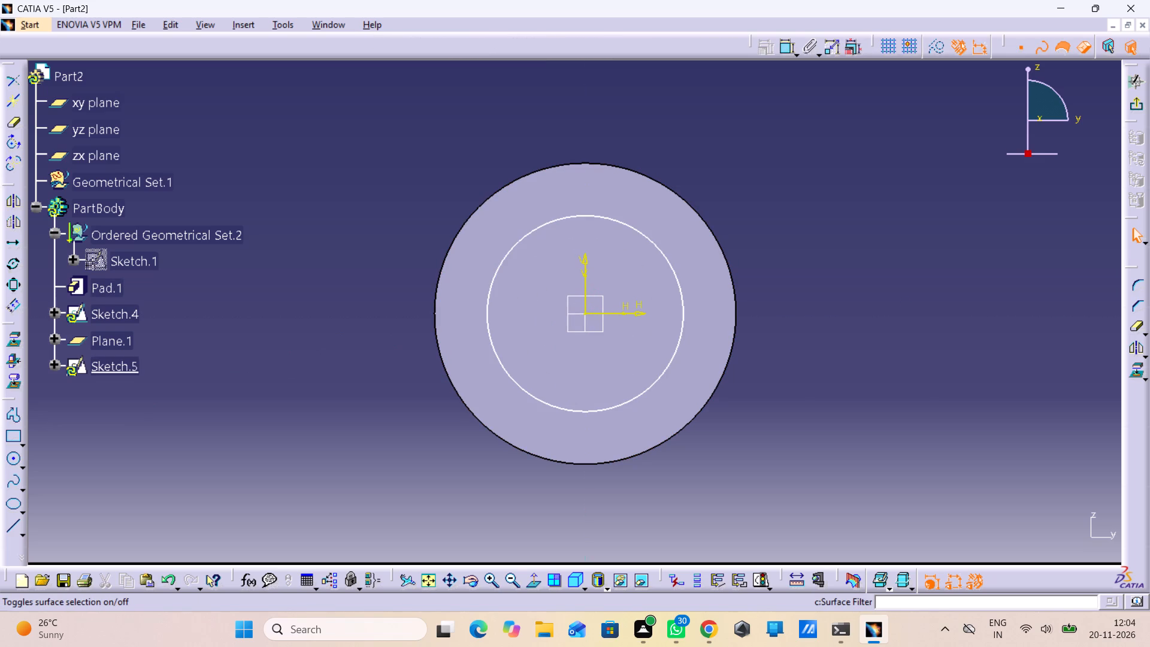
# Turn off the point, curve, surface, volume and geometrical element selection filters.
pyautogui.click(1067, 46)
pyautogui.click(1053, 50)
pyautogui.click(1063, 51)
pyautogui.click(1038, 53)
pyautogui.click(1019, 46)
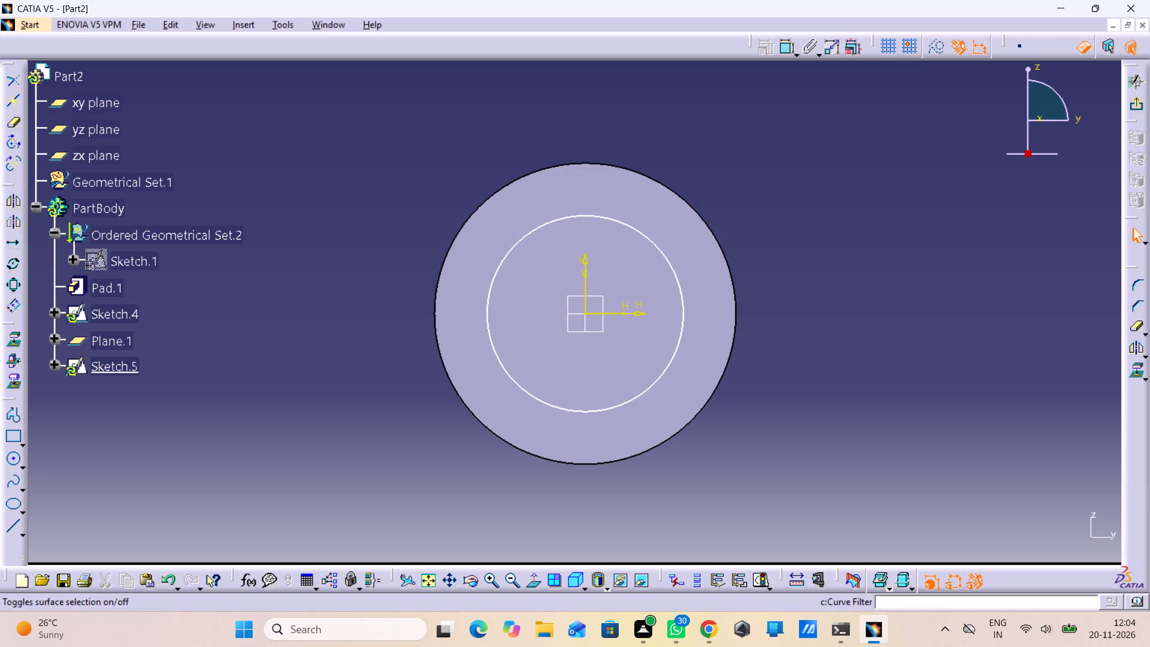
pyautogui.click(1082, 47)
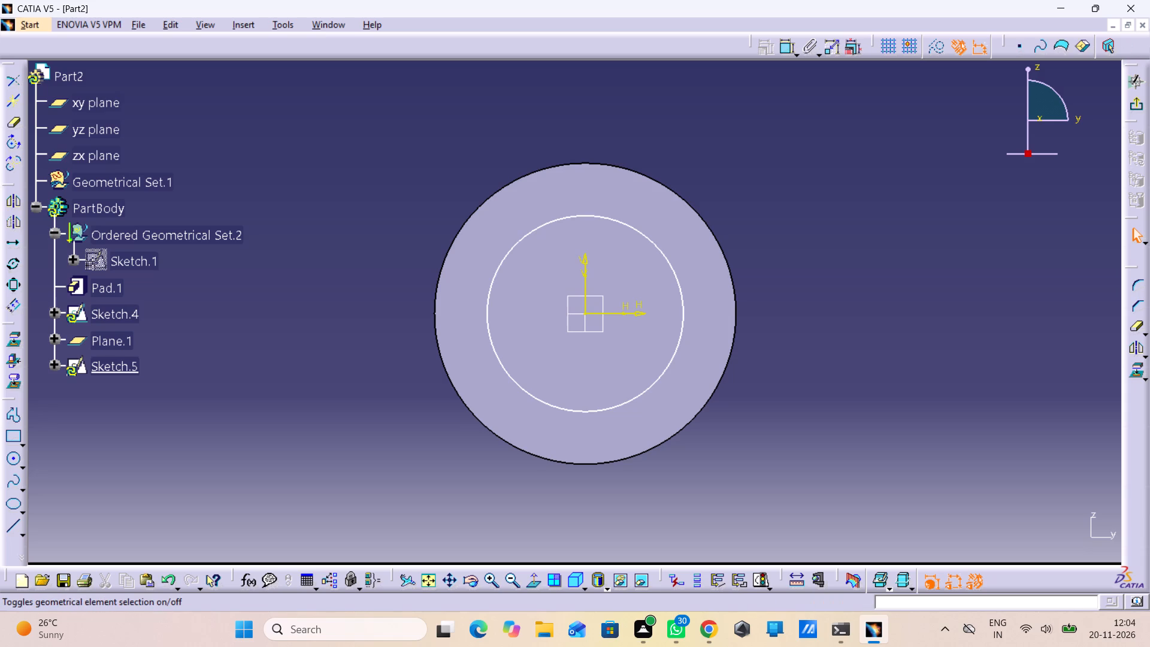
pyautogui.click(1133, 50)
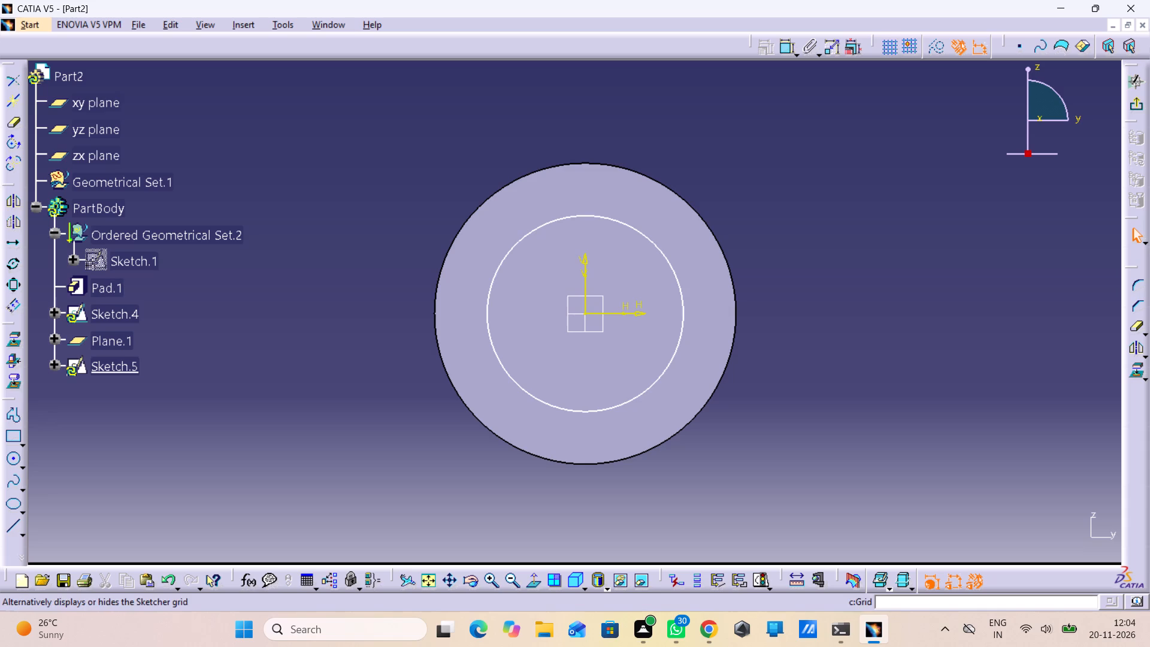
# Dimension the circle's diameter, set it to 18 mm, and exit the sketch.
pyautogui.click(783, 43)
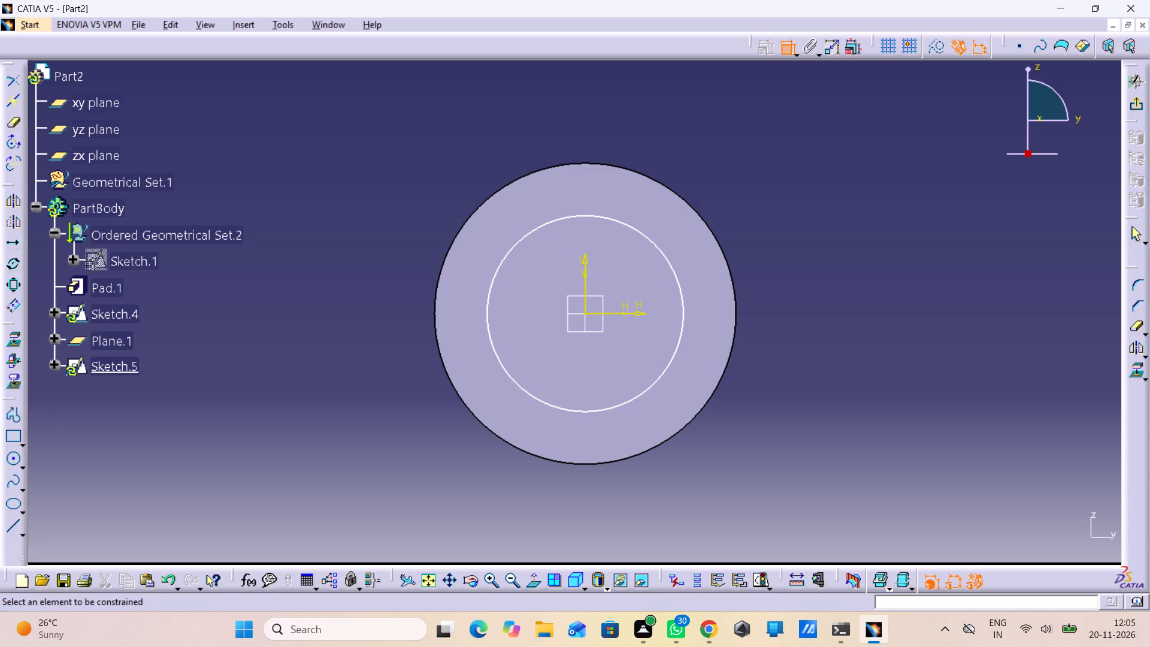
pyautogui.click(685, 299)
pyautogui.click(820, 214)
pyautogui.click(816, 201)
pyautogui.doubleClick(819, 215)
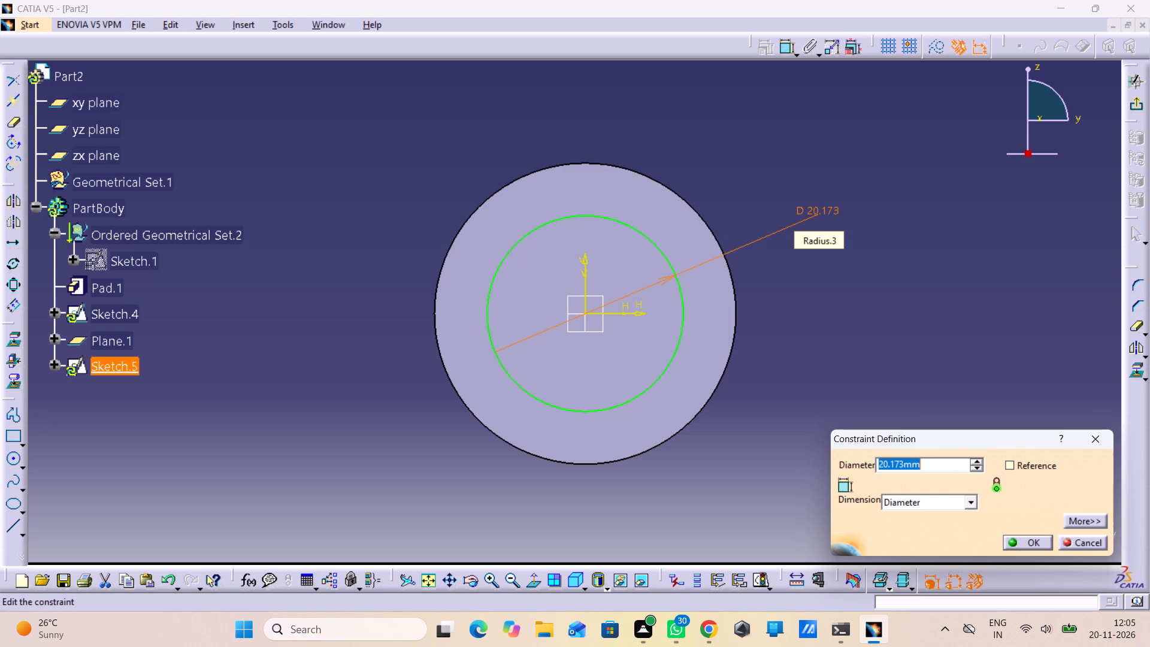
pyautogui.press('1')
pyautogui.press('8')
pyautogui.press('Return')
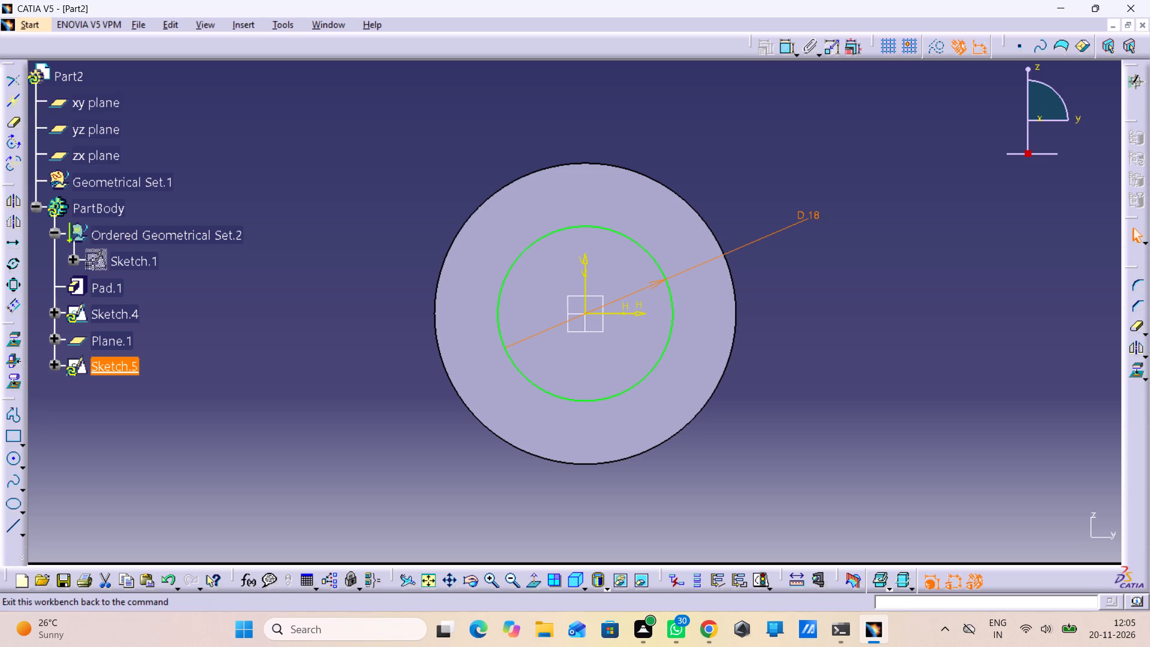
pyautogui.click(1131, 101)
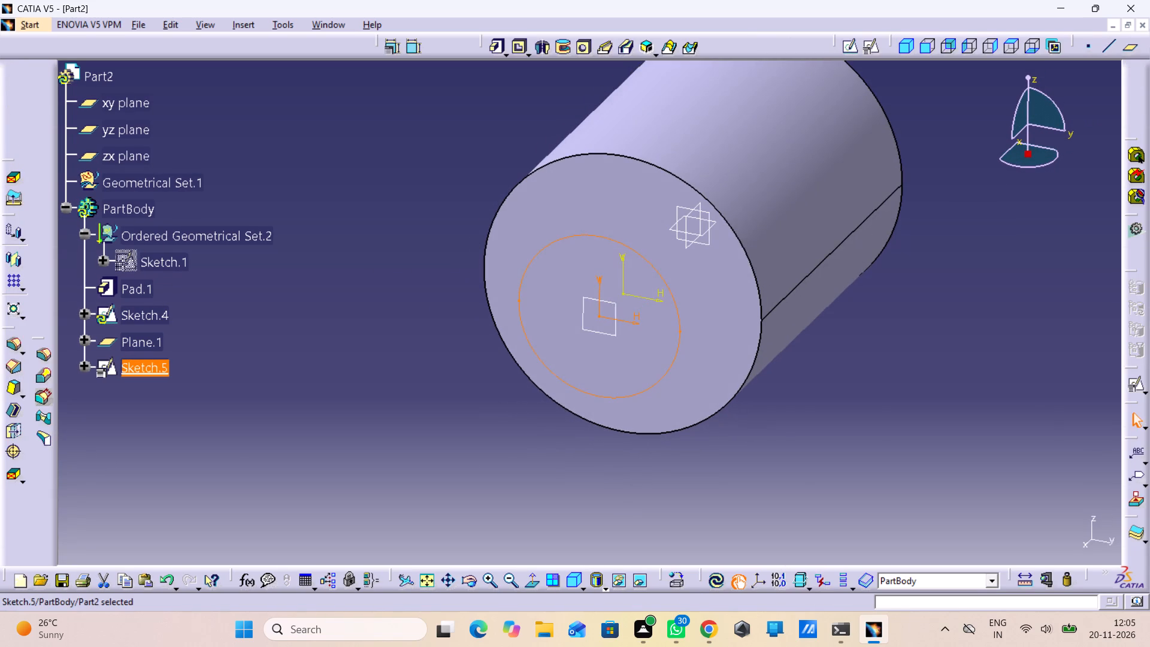
# Set the reference plane's offset from the yz plane to 42 mm and update the part.
pyautogui.moveTo(917, 366); pyautogui.dragTo(664, 422, button='middle')
pyautogui.moveTo(917, 366); pyautogui.dragTo(664, 422, button='right')
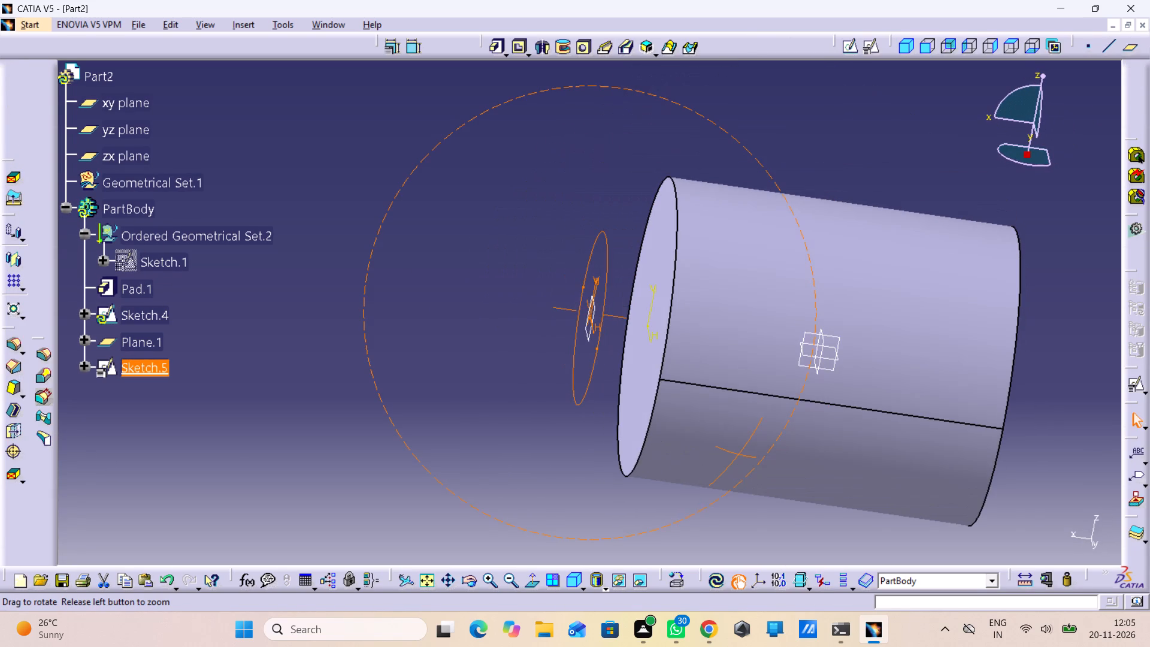
pyautogui.moveTo(664, 422); pyautogui.dragTo(662, 424, button='middle')
pyautogui.moveTo(664, 422); pyautogui.dragTo(662, 424, button='right')
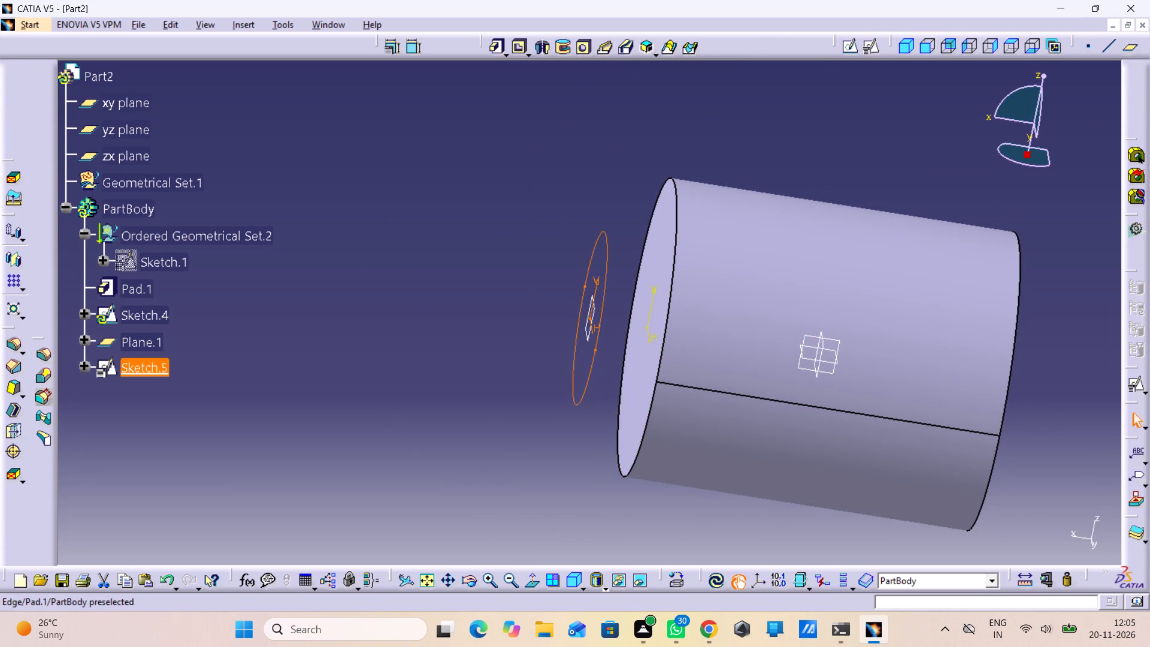
pyautogui.moveTo(571, 439); pyautogui.dragTo(573, 440, button='middle')
pyautogui.moveTo(571, 439); pyautogui.dragTo(573, 440, button='right')
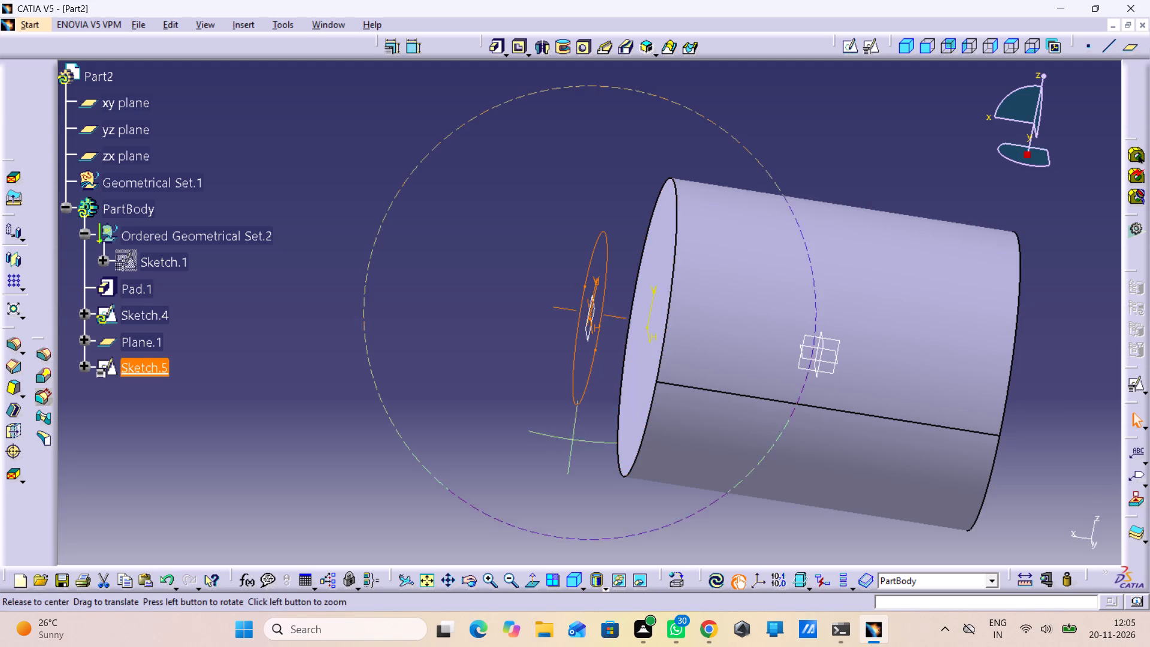
pyautogui.moveTo(573, 440); pyautogui.dragTo(595, 468, button='middle')
pyautogui.moveTo(573, 440); pyautogui.dragTo(653, 438, button='right')
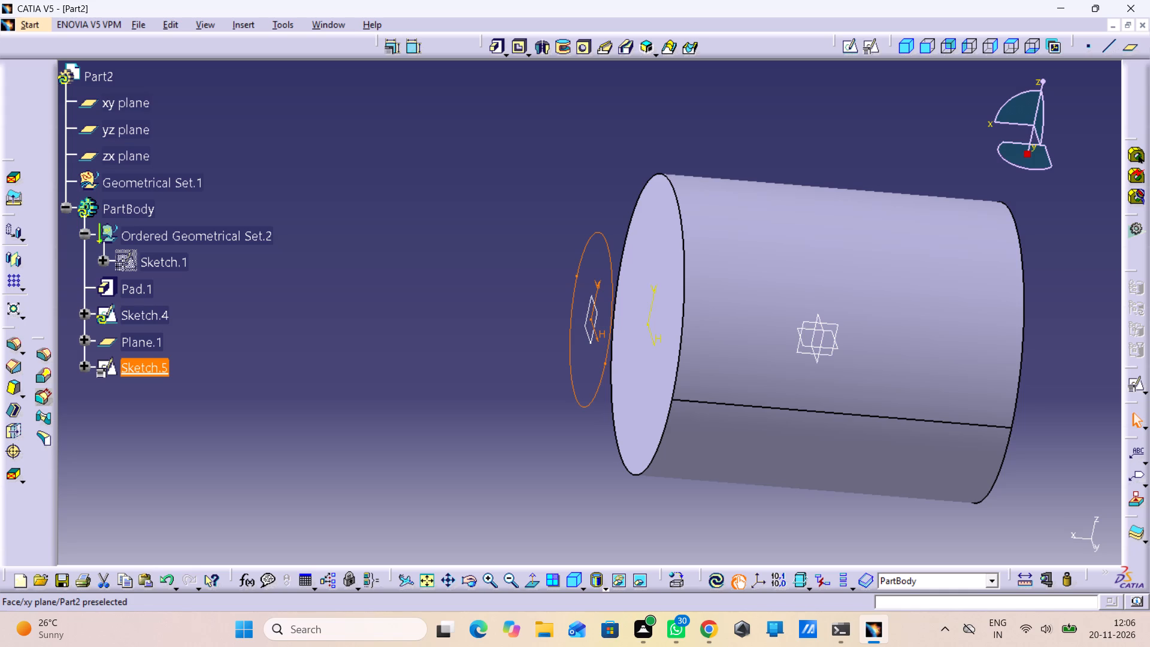
pyautogui.doubleClick(589, 343)
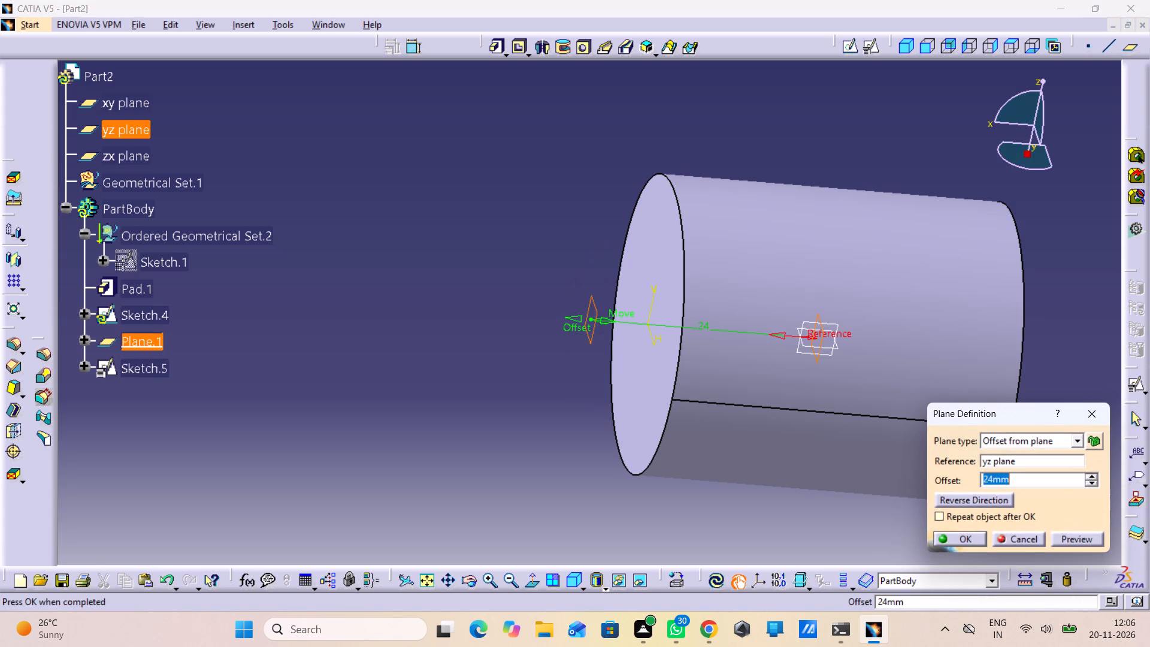
pyautogui.write('42')
pyautogui.press('Return')
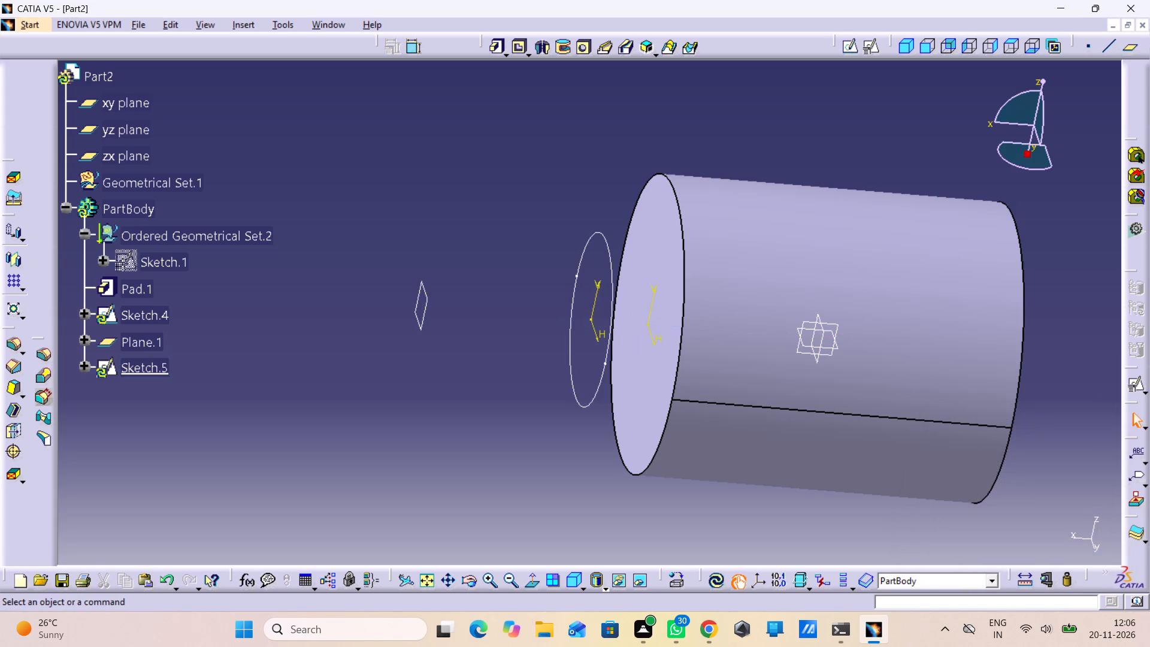
pyautogui.click(498, 388)
pyautogui.click(588, 318)
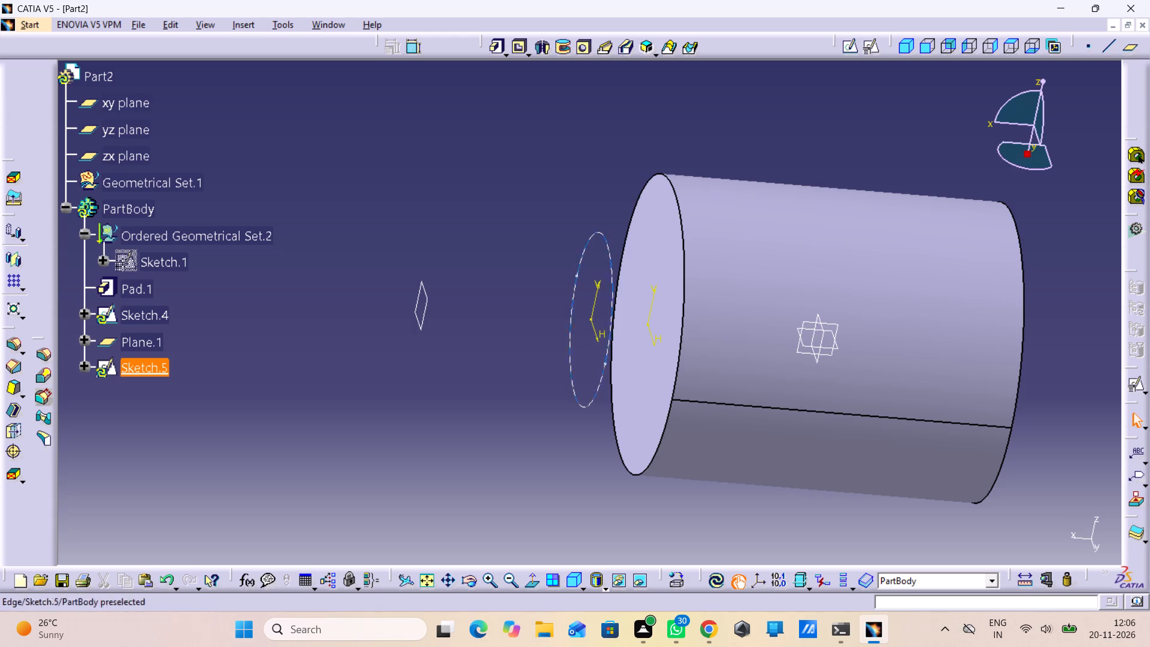
pyautogui.click(716, 586)
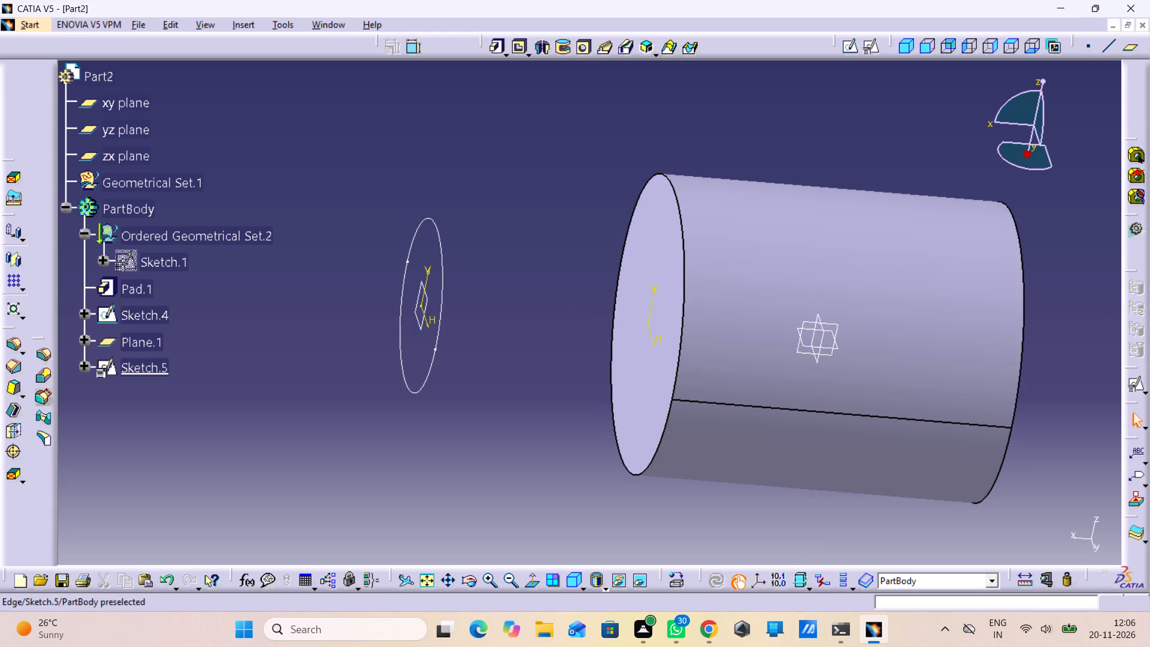
# Open Sketch.4 on the pad's end face and sketch a circle about 21 mm in diameter centred on the origin.
pyautogui.moveTo(598, 349); pyautogui.dragTo(758, 407, button='middle')
pyautogui.moveTo(621, 364); pyautogui.dragTo(759, 407, button='right')
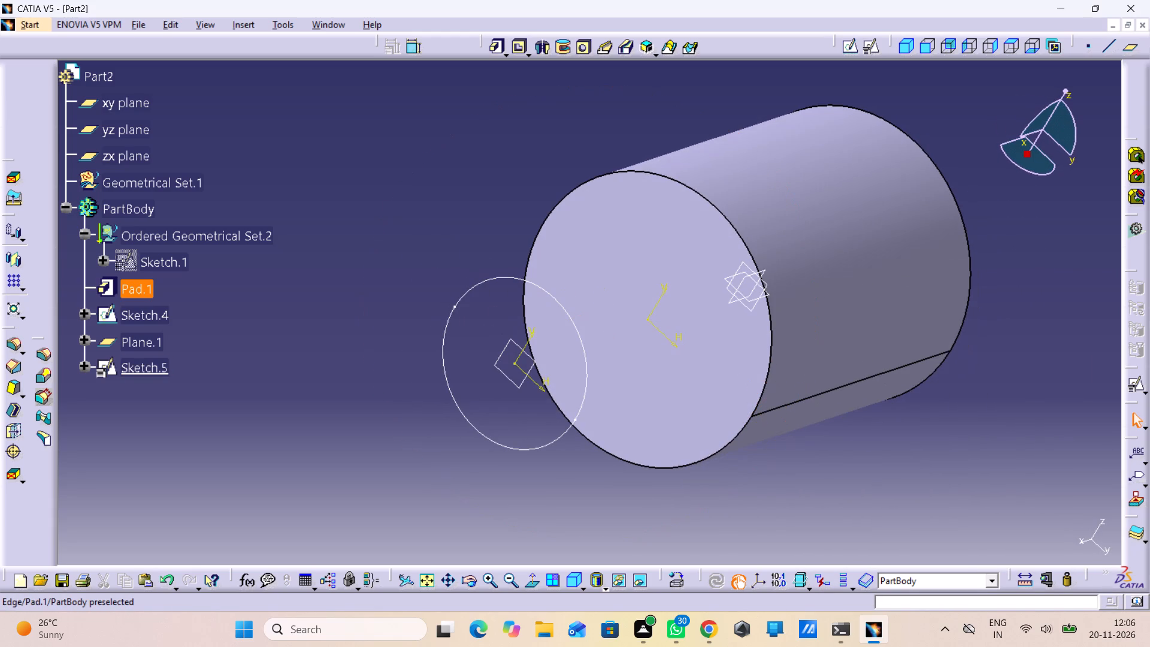
pyautogui.click(690, 340)
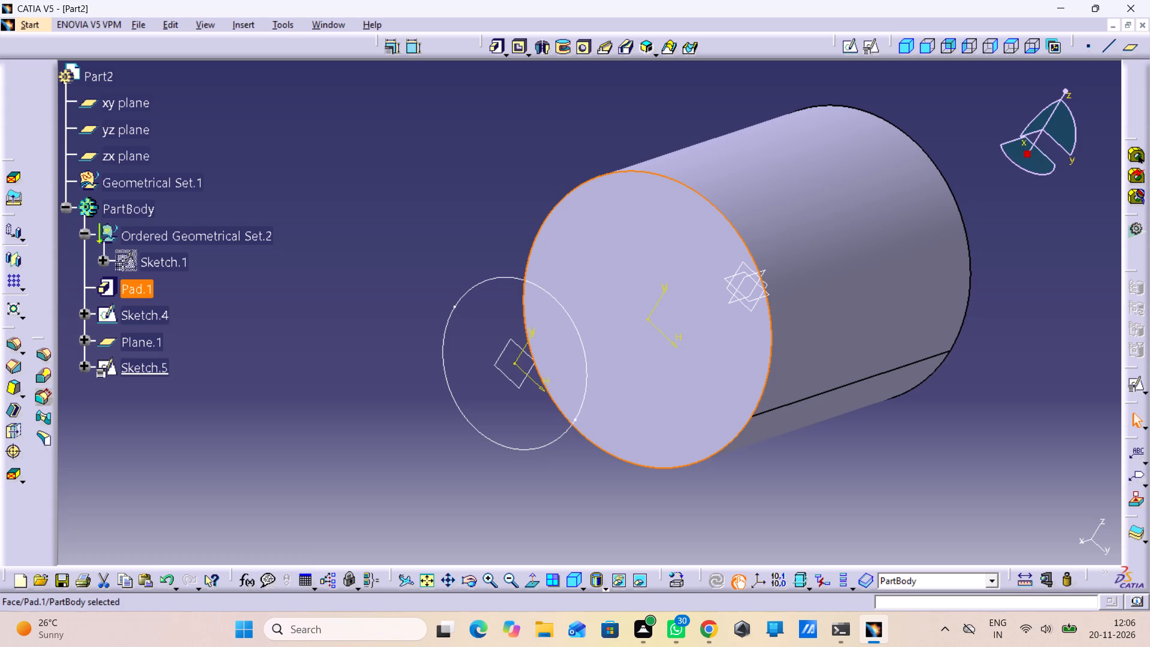
pyautogui.doubleClick(131, 323)
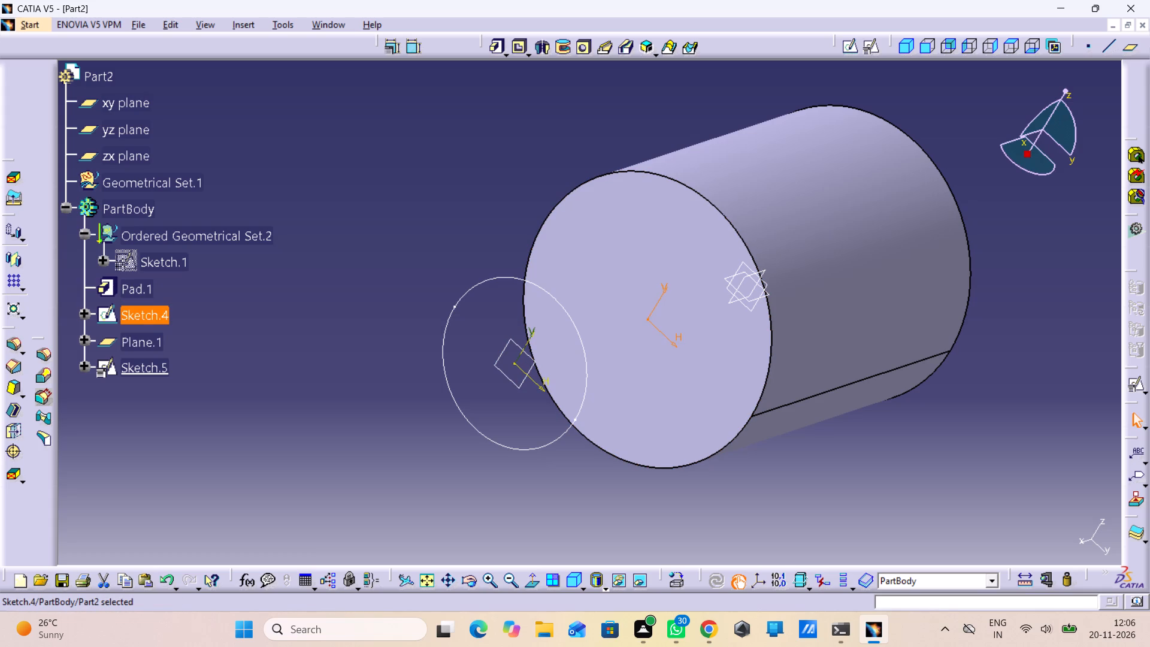
pyautogui.doubleClick(152, 367)
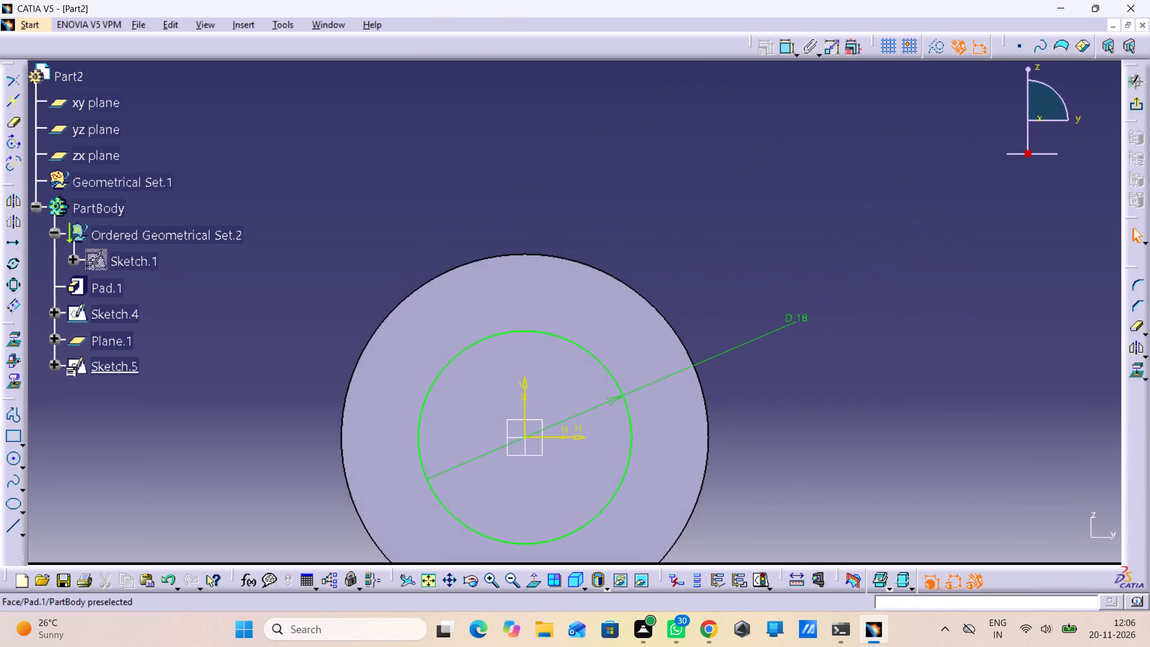
pyautogui.doubleClick(117, 322)
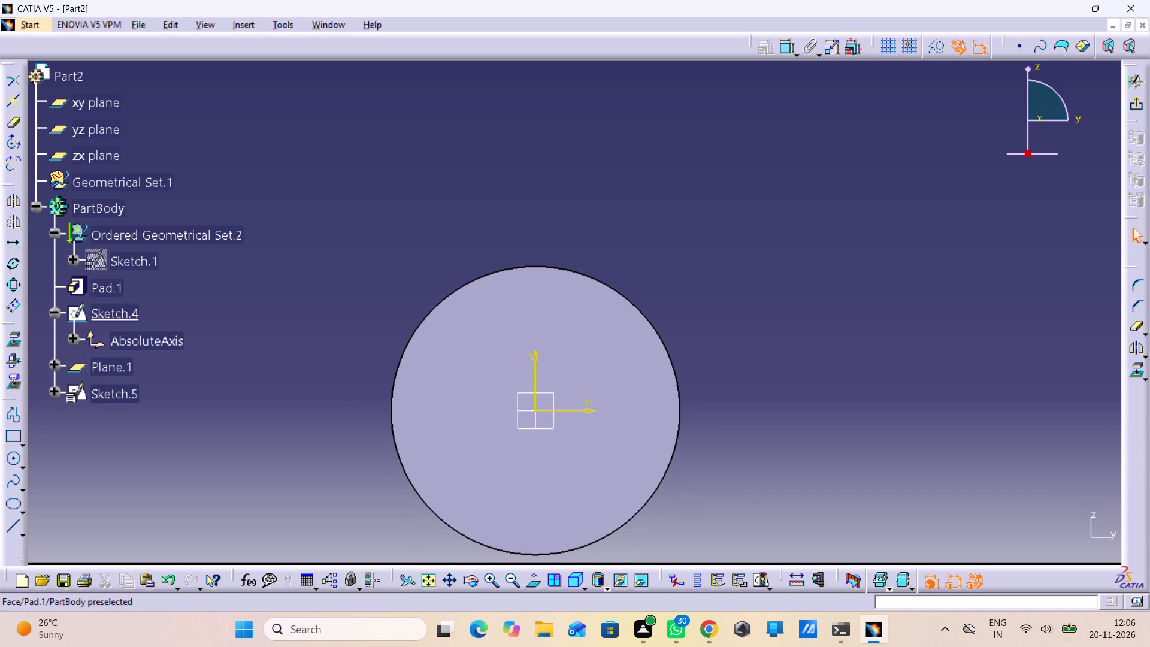
pyautogui.click(16, 464)
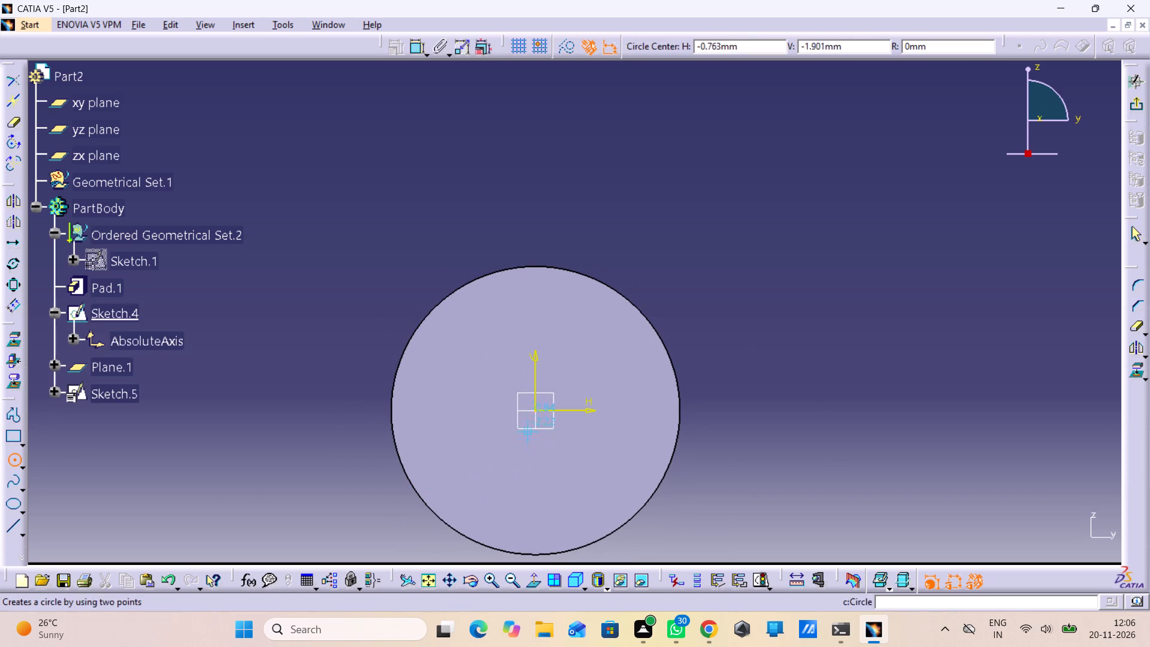
pyautogui.click(534, 412)
pyautogui.click(580, 501)
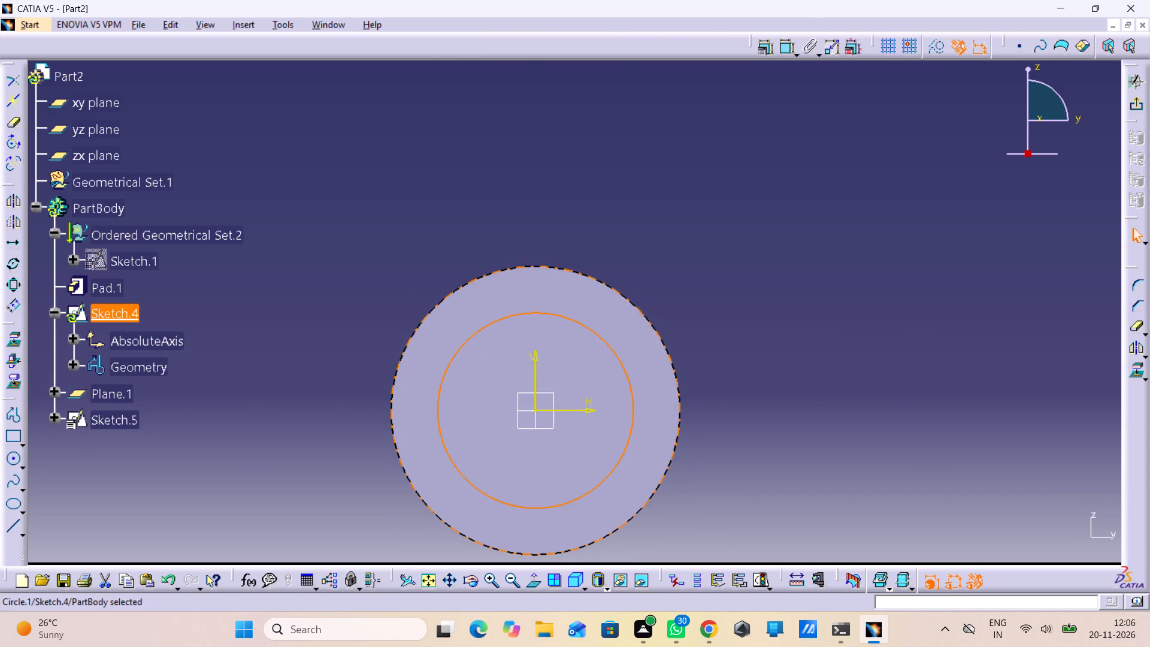
# Dimension the new circle's diameter, set it to 27 mm, and exit the sketch.
pyautogui.click(782, 55)
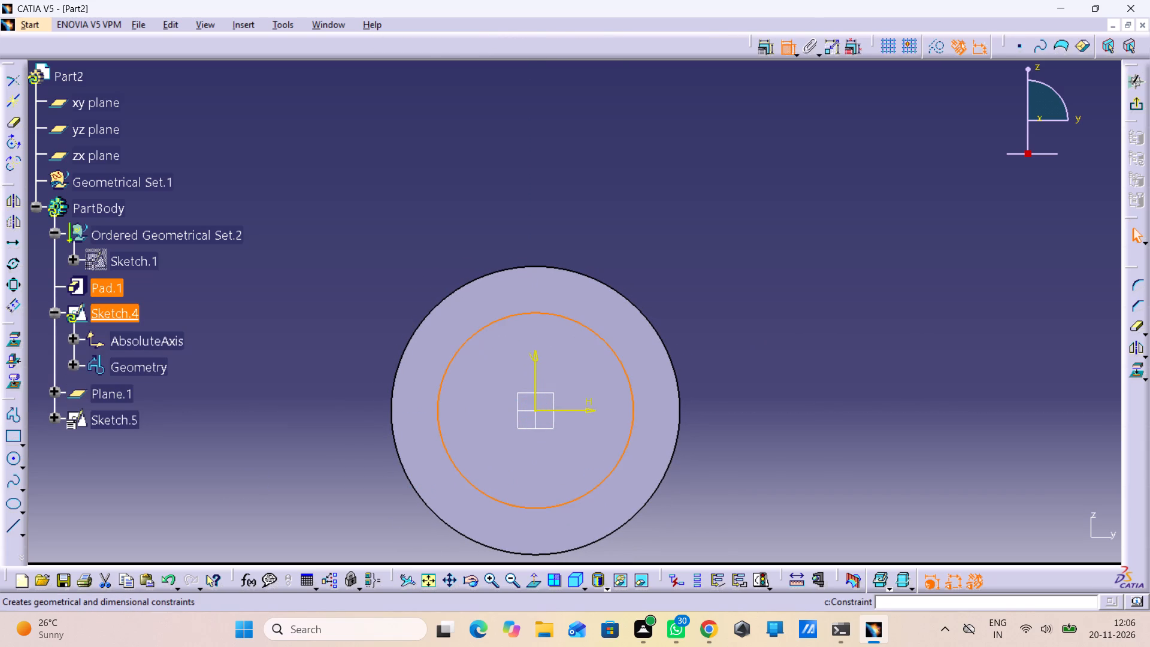
pyautogui.click(685, 301)
pyautogui.doubleClick(687, 301)
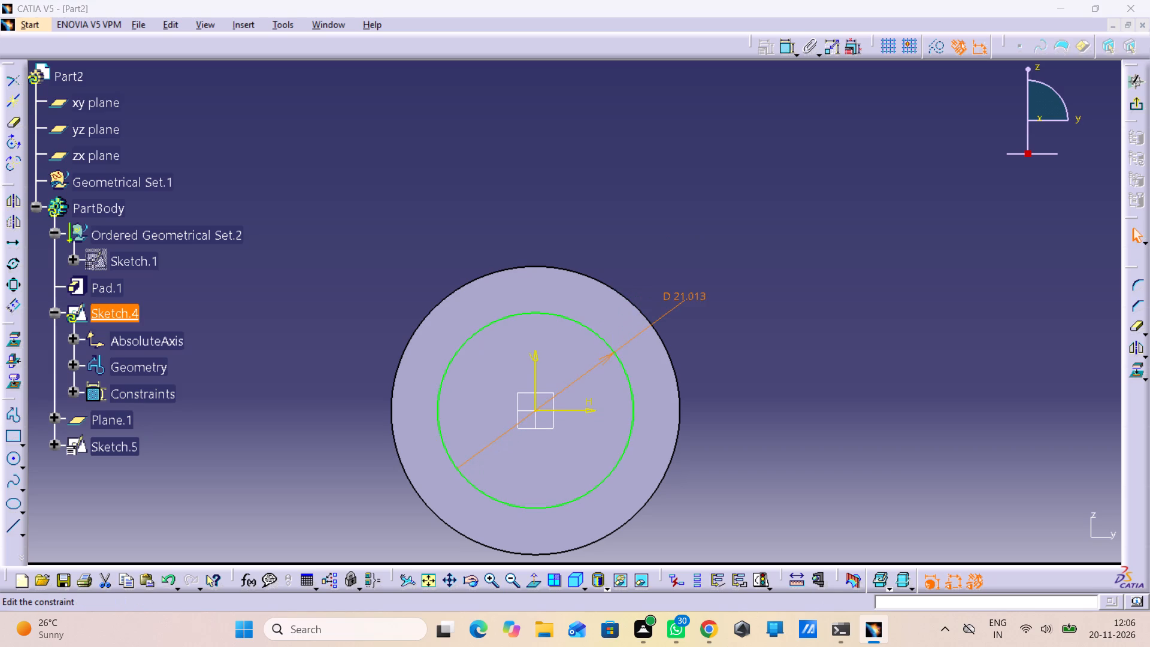
pyautogui.press('7')
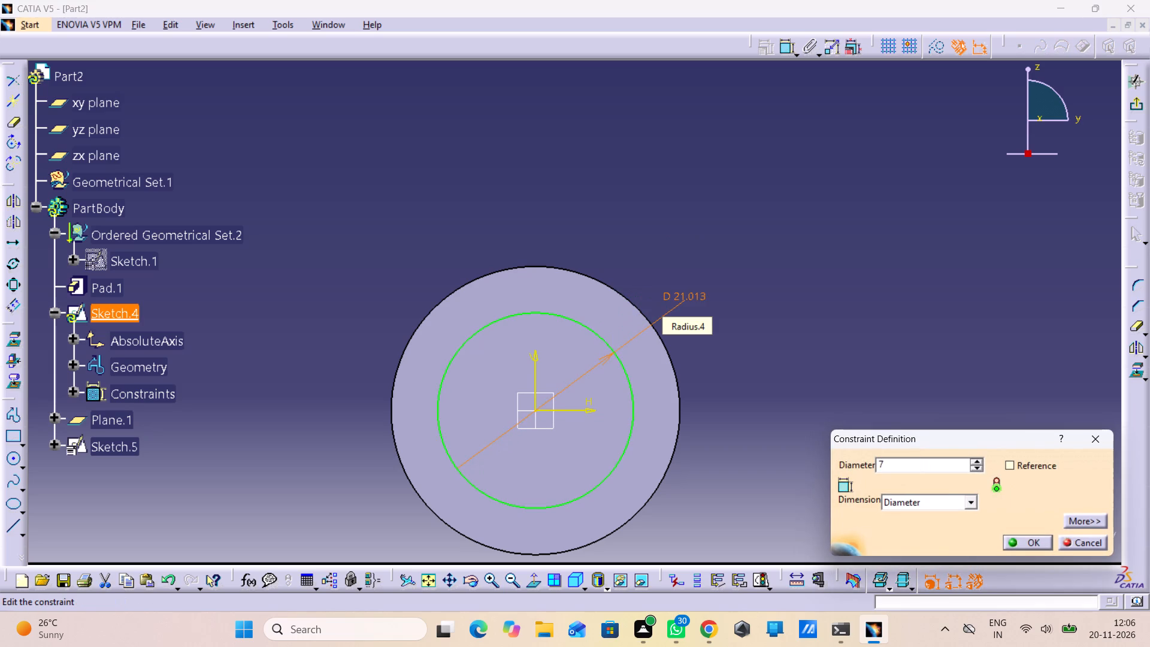
pyautogui.press('BackSpace')
pyautogui.write('27')
pyautogui.press('Return')
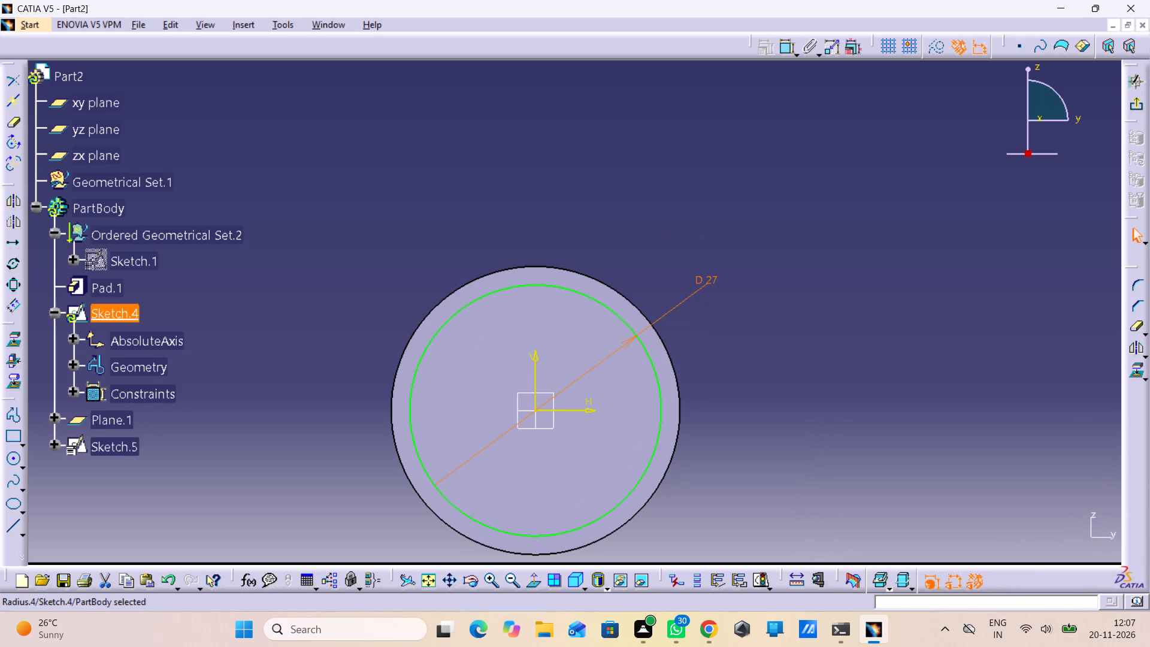
pyautogui.click(792, 414)
pyautogui.click(1140, 111)
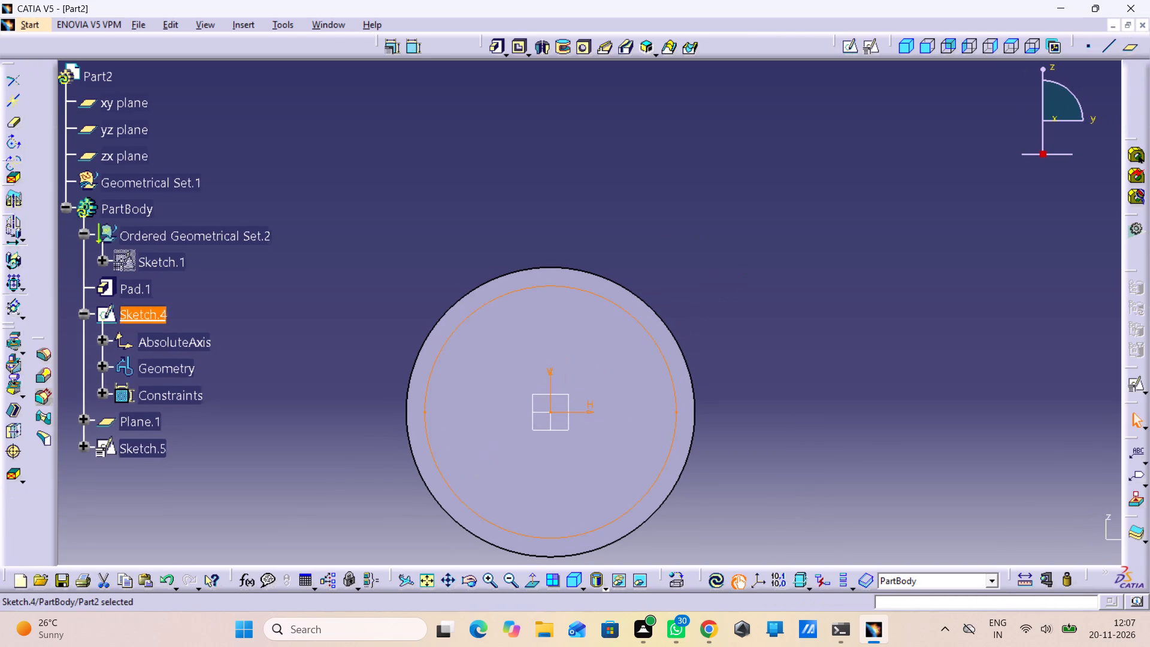
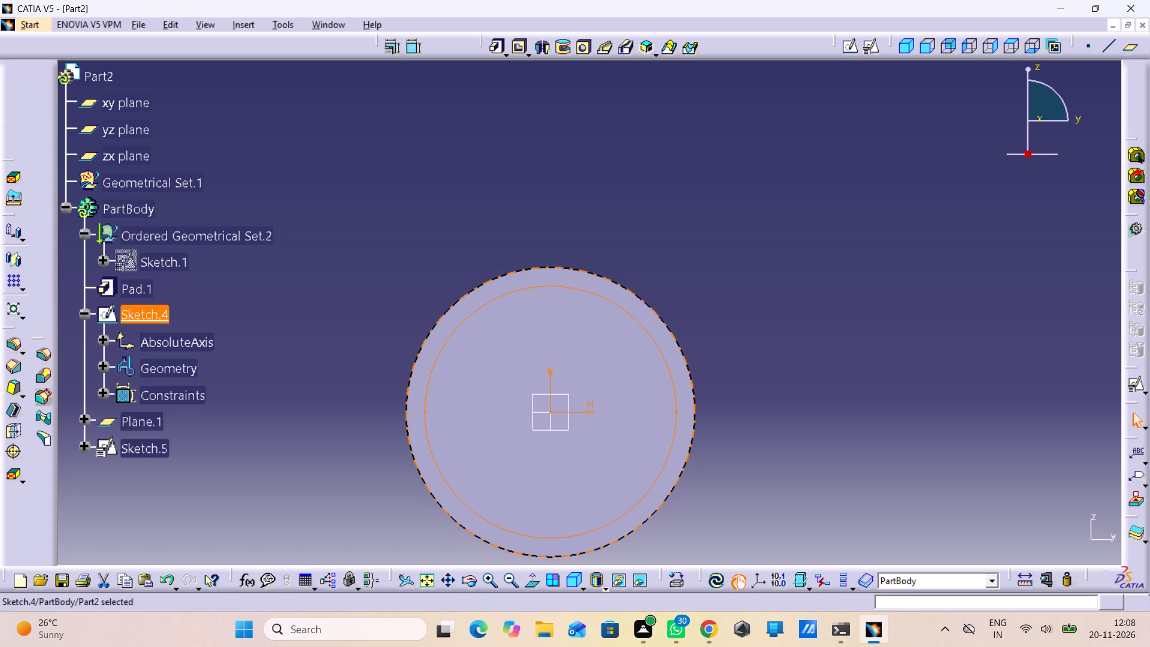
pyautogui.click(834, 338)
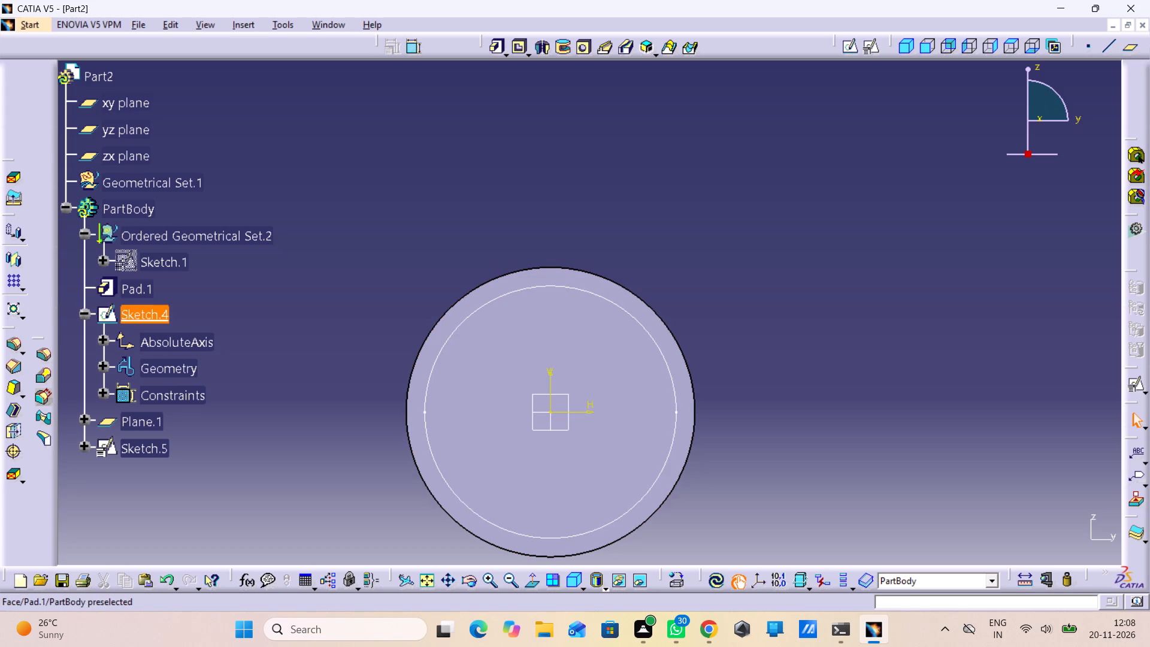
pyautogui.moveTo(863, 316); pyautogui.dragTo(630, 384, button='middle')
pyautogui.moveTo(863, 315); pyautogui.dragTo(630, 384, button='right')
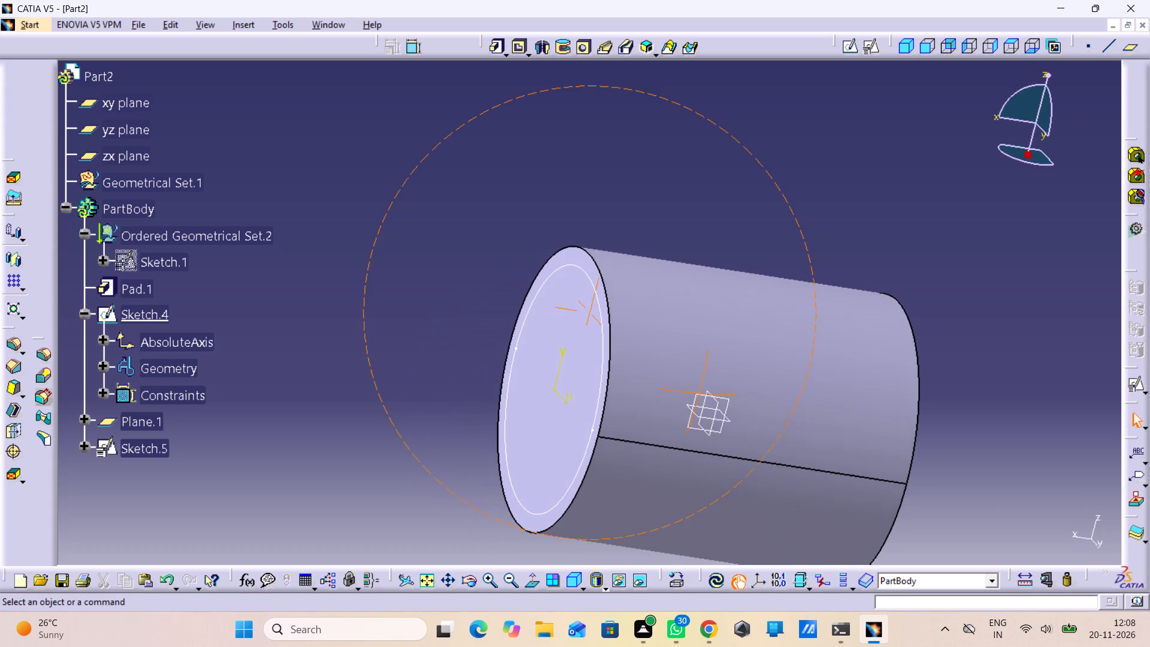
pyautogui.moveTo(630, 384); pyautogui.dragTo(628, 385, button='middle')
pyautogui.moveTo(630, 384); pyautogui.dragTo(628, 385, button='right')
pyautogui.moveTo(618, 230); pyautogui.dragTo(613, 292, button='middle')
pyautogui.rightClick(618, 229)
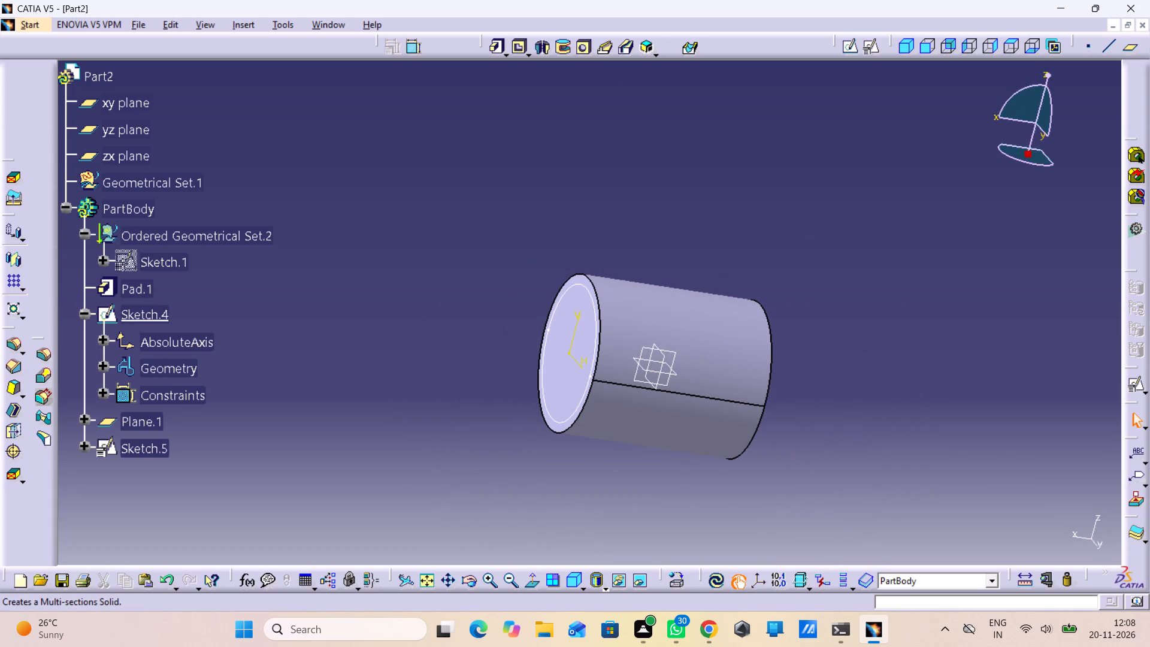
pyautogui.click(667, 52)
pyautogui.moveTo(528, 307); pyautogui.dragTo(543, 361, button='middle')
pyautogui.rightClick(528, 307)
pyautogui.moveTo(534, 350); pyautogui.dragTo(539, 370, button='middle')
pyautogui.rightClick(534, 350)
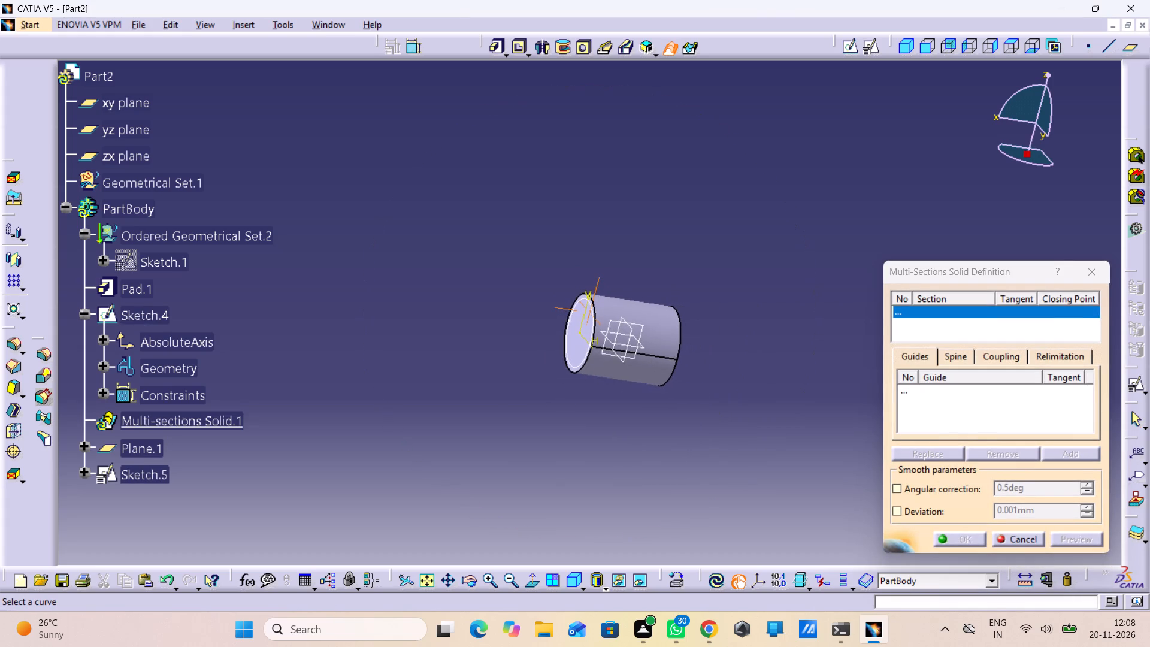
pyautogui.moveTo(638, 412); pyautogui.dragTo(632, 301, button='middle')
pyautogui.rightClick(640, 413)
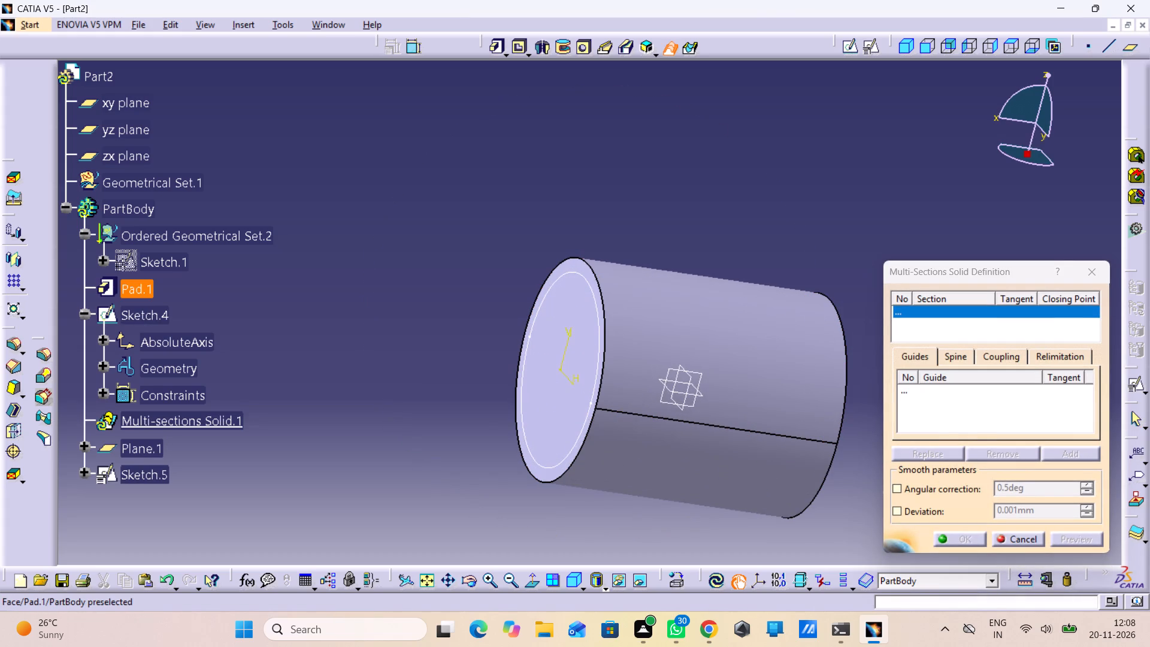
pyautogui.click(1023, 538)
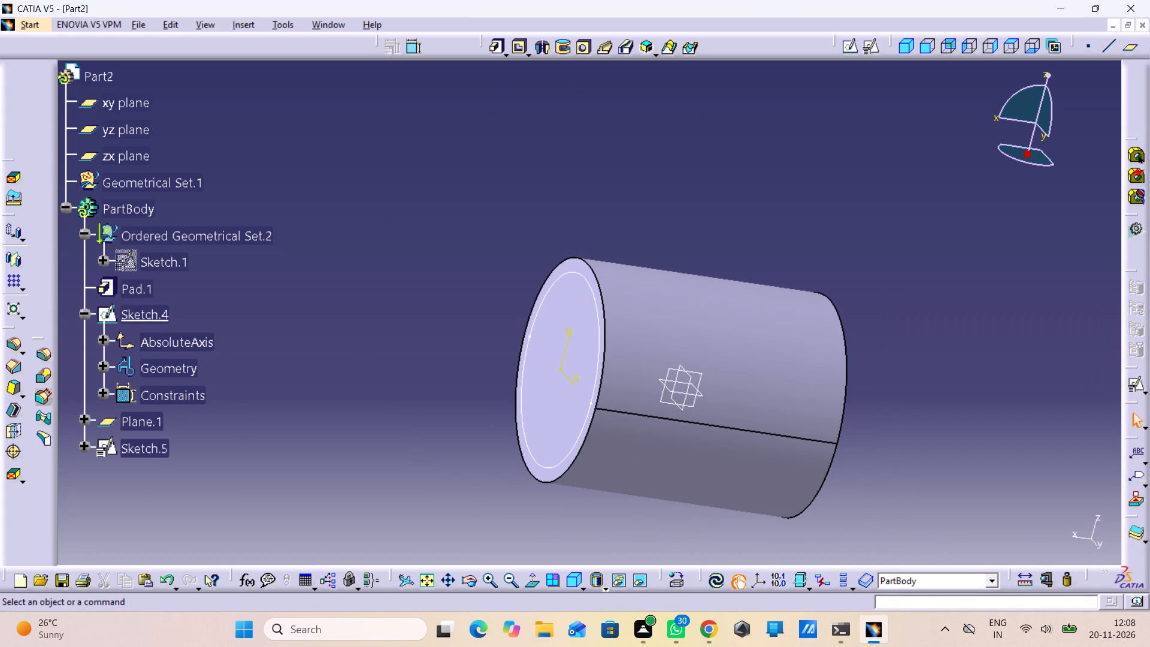
# Update the part after the change to the 27 mm circle in Sketch.4.
pyautogui.click(718, 585)
pyautogui.moveTo(752, 522); pyautogui.dragTo(765, 560, button='middle')
pyautogui.rightClick(752, 522)
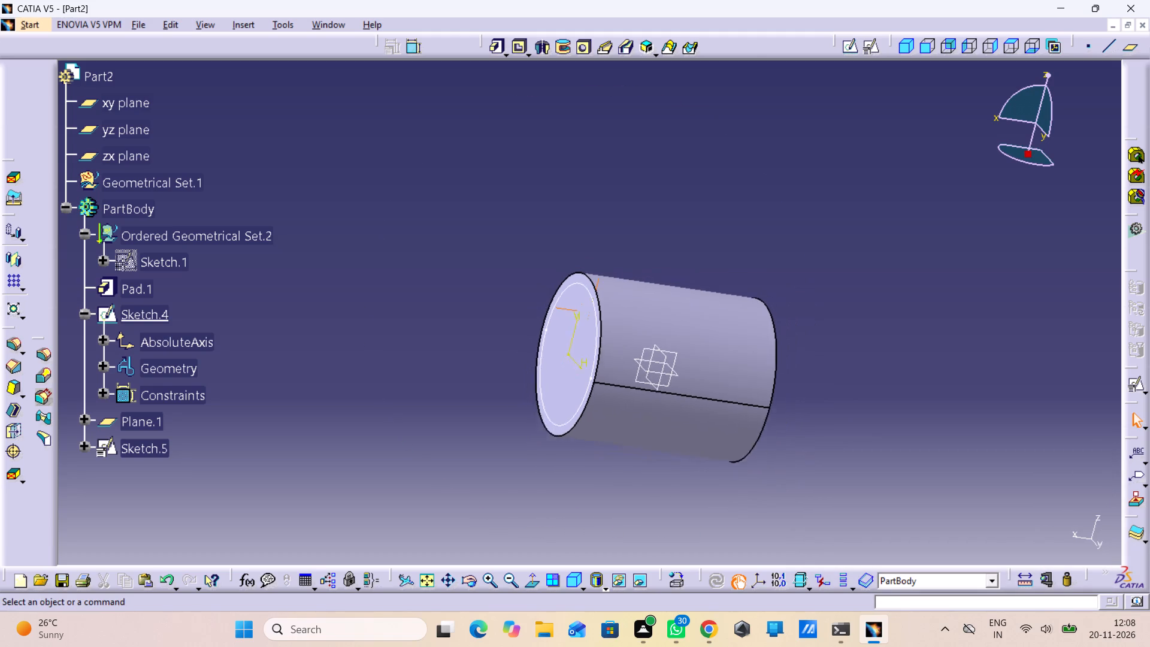
pyautogui.moveTo(765, 560); pyautogui.dragTo(782, 589, button='middle')
pyautogui.scroll(-1, 780, 588)
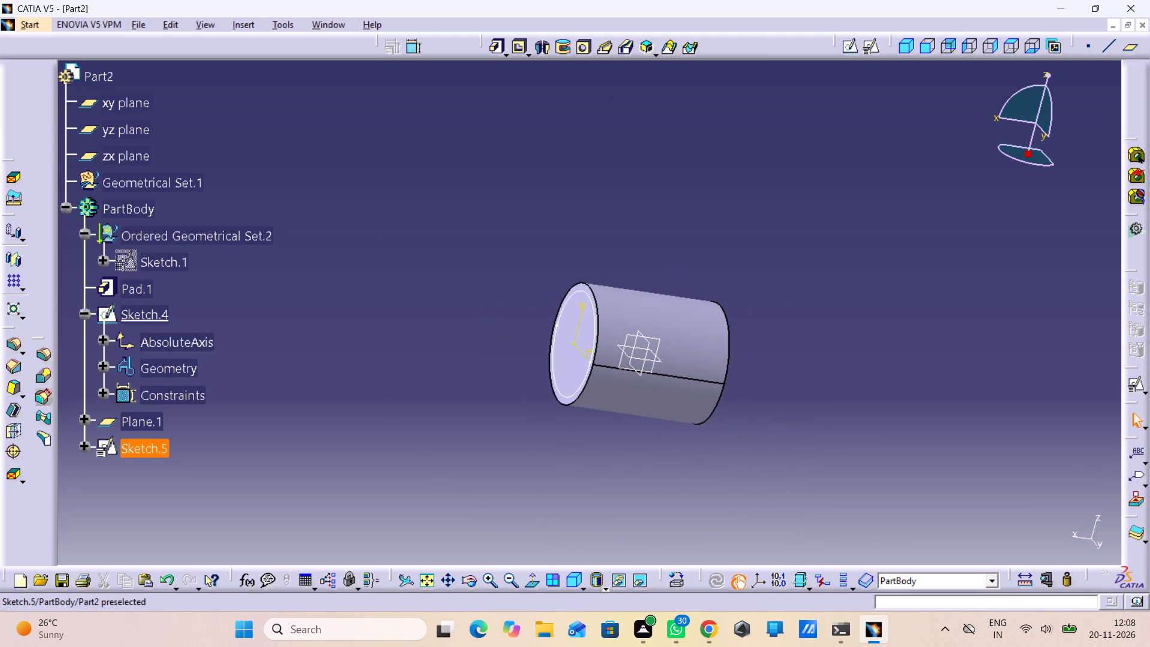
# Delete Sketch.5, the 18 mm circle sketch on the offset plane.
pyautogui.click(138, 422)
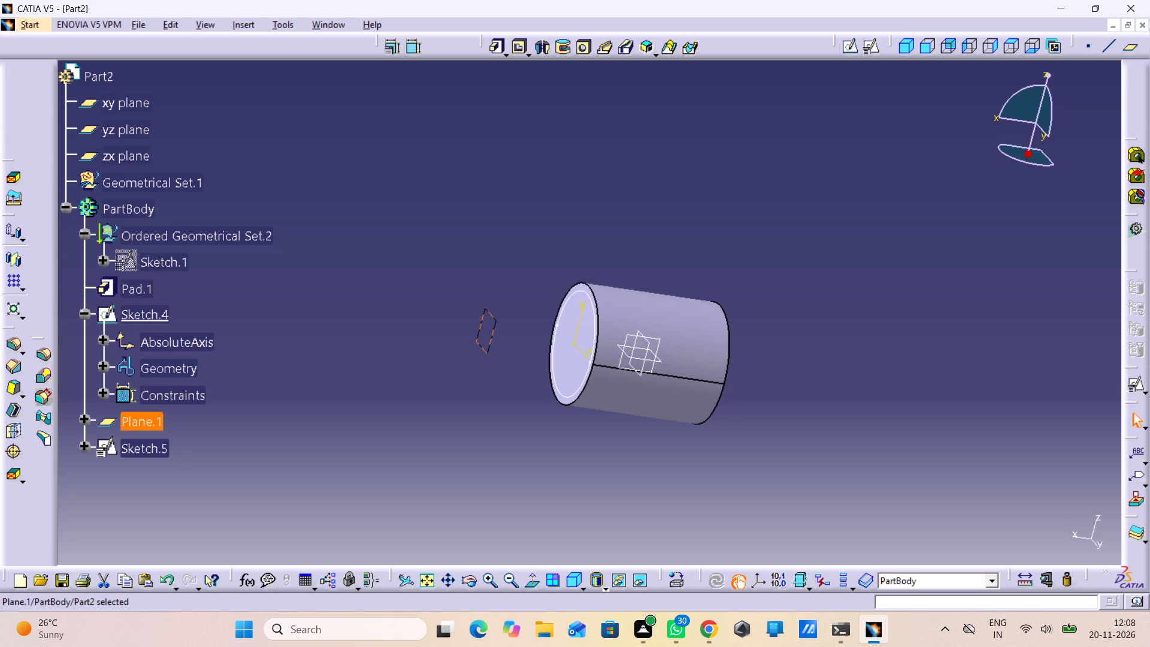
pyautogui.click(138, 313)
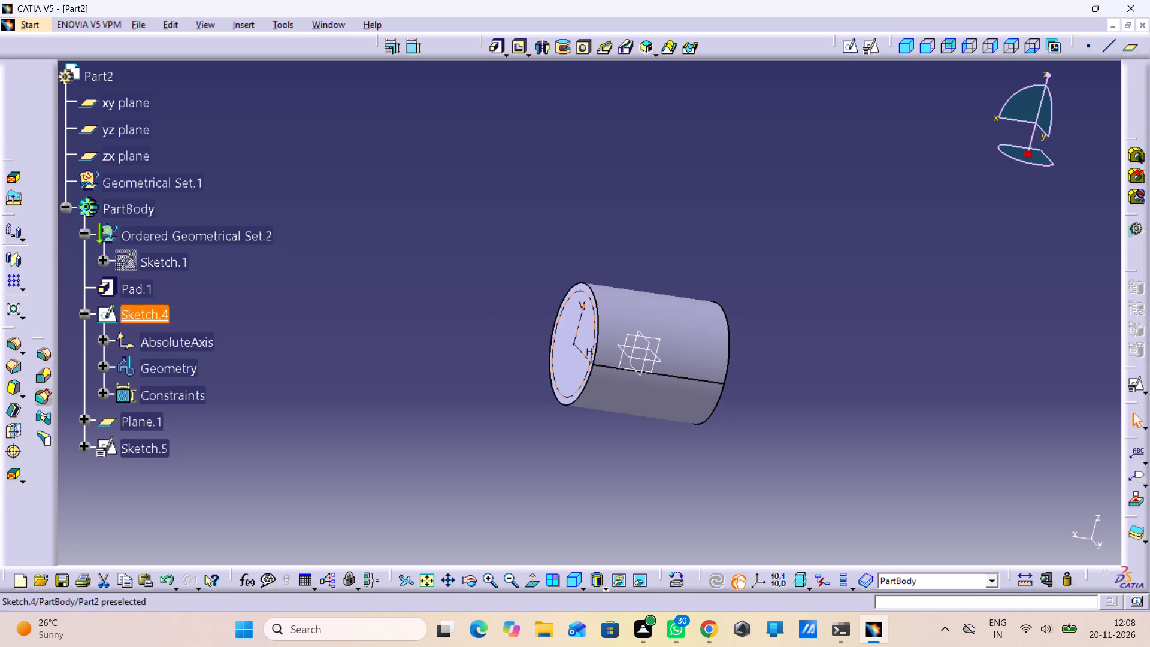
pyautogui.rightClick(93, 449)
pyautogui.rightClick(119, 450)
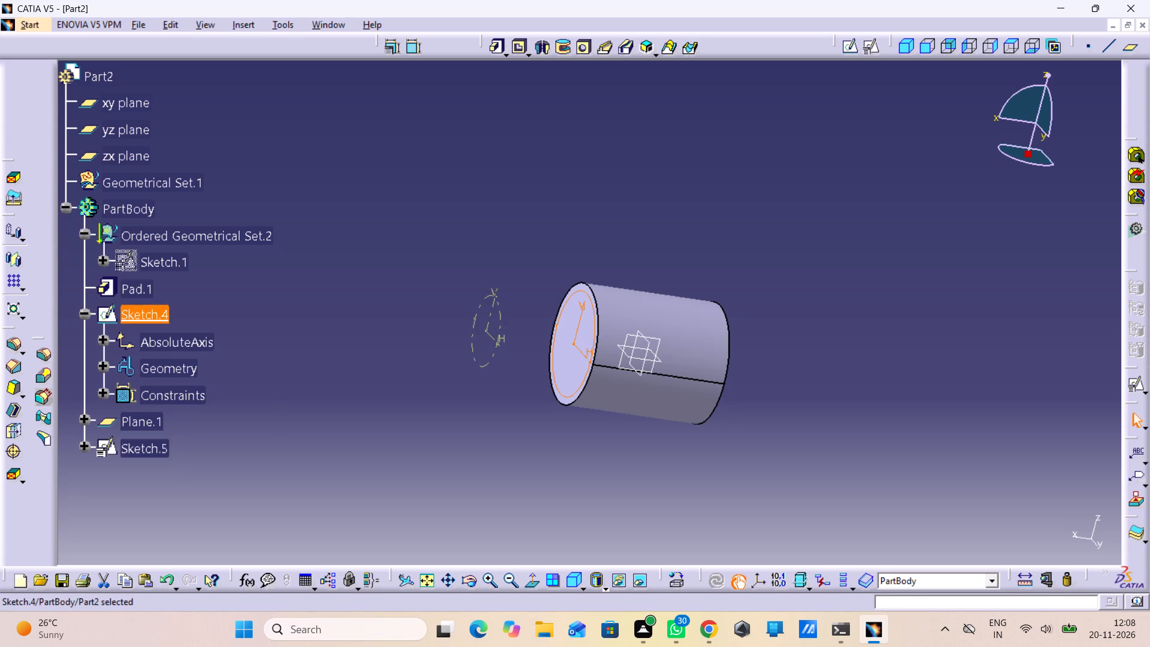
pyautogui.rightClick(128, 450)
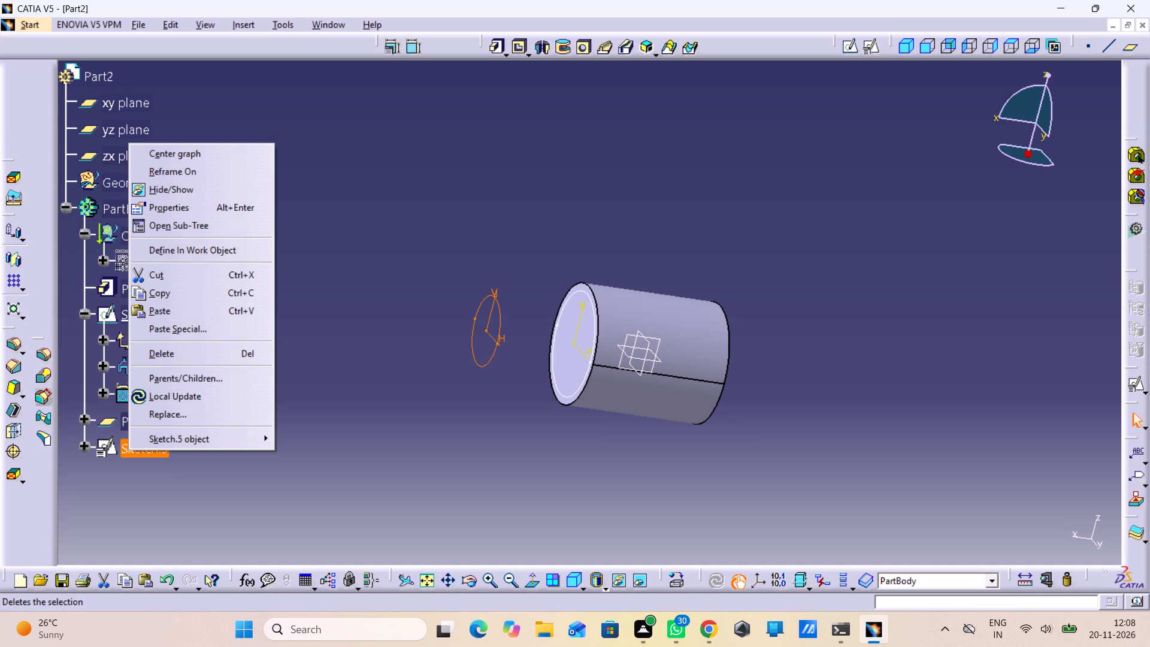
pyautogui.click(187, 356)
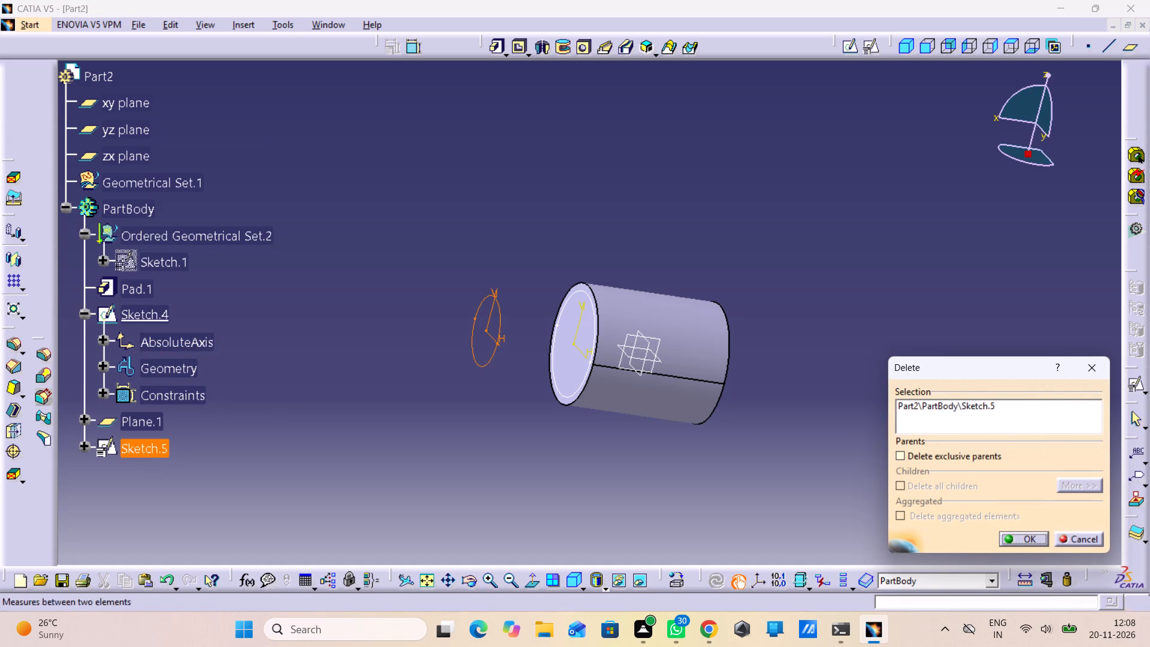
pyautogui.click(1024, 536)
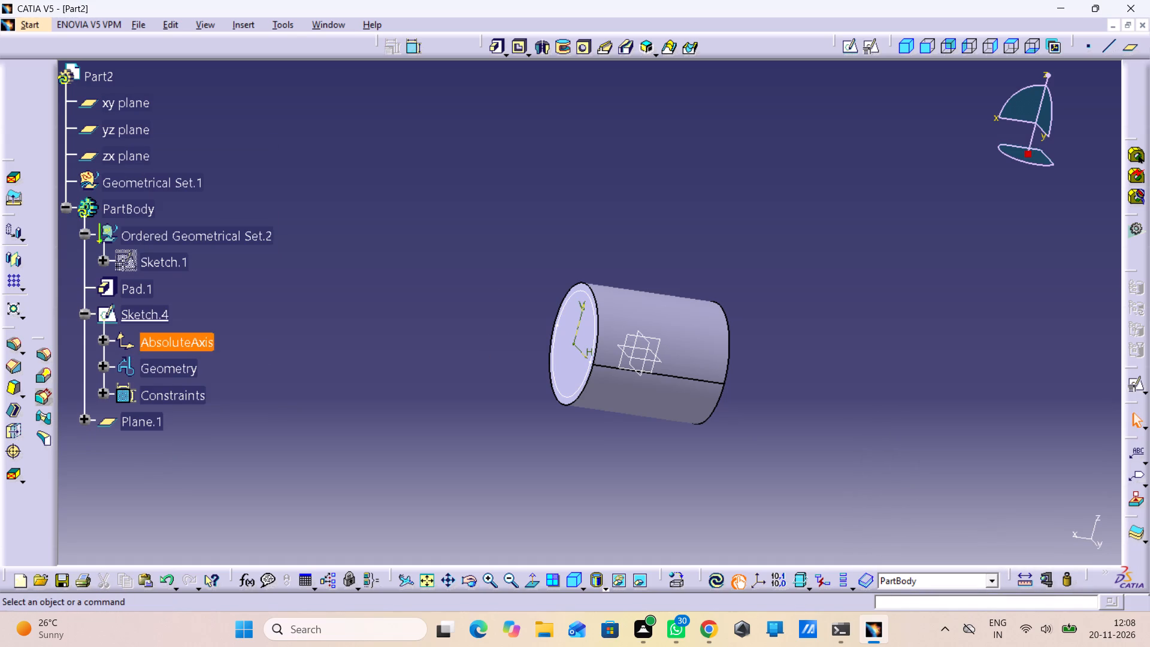
# Reopen Sketch.4 to inspect the dimensioned circle on the pad's end face, and leave the sketch.
pyautogui.doubleClick(149, 322)
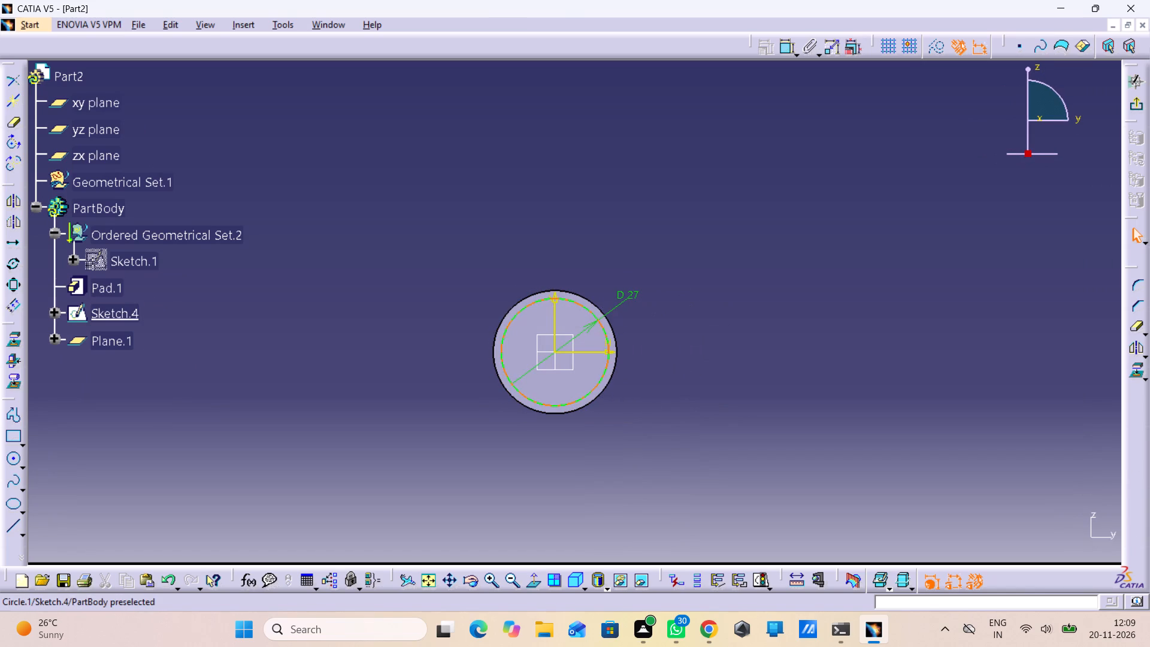
pyautogui.click(56, 339)
pyautogui.doubleClick(117, 347)
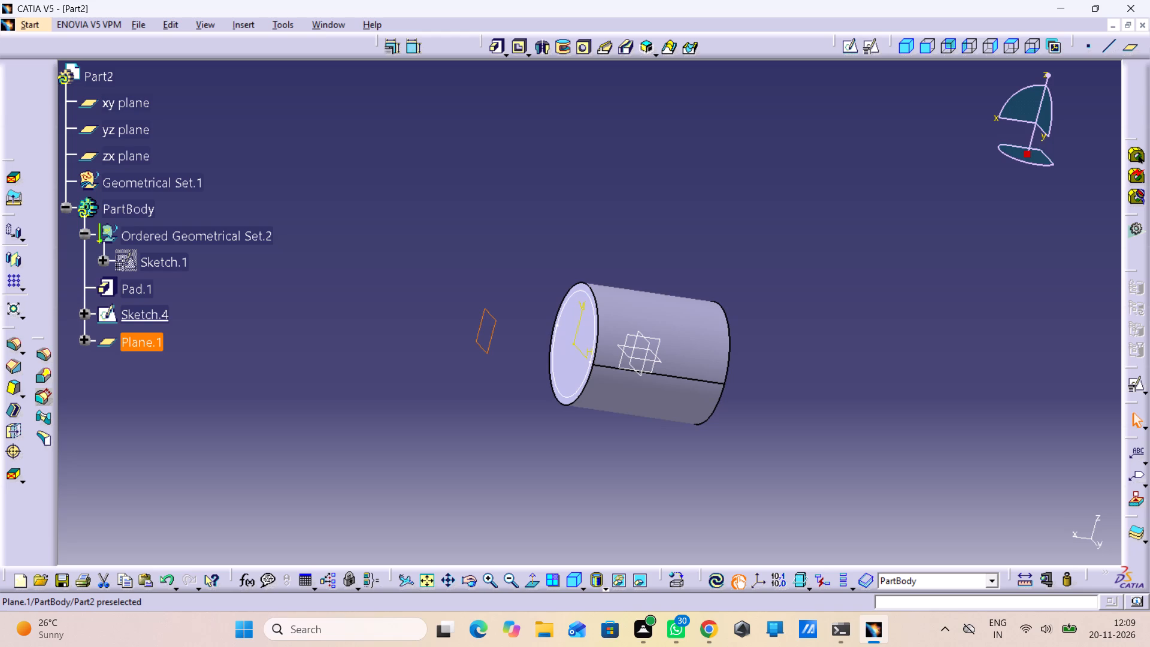
# Inspect the definition of Plane.1 and its offset parameter, closing each dialog with the existing settings.
pyautogui.click(490, 335)
pyautogui.click(490, 334)
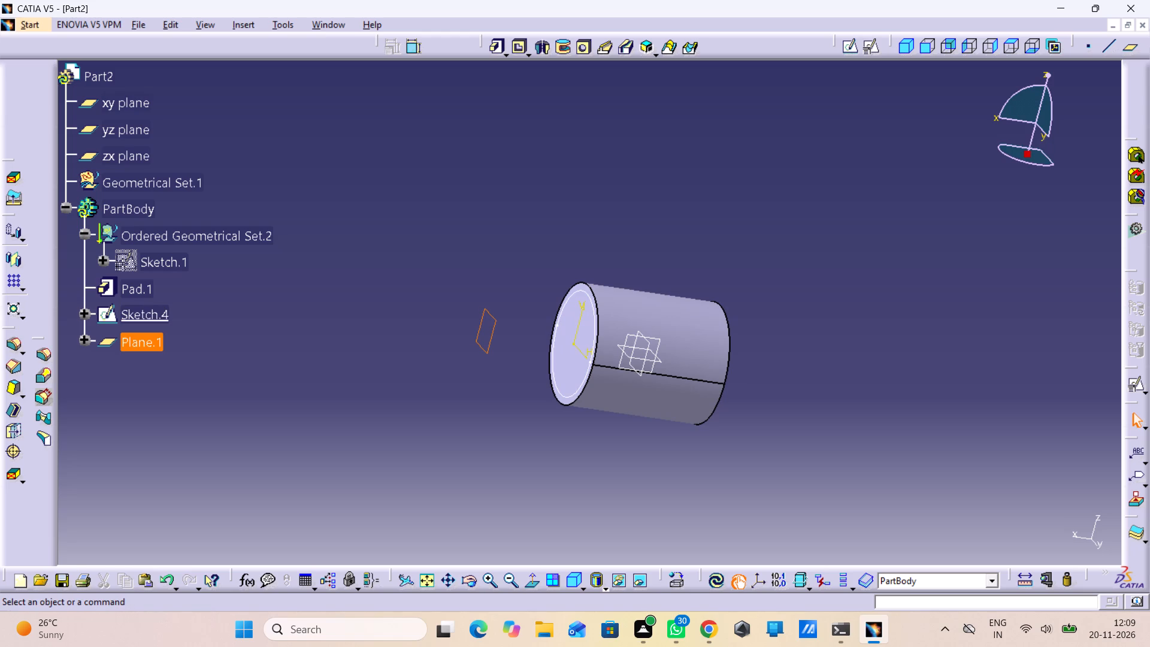
pyautogui.click(84, 341)
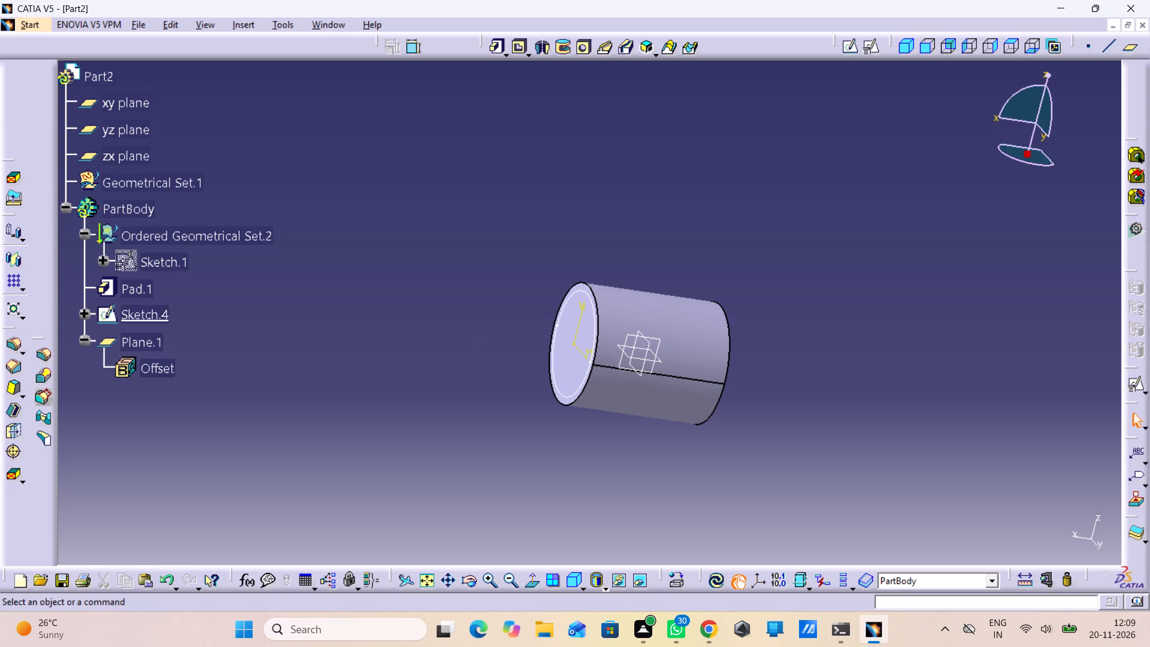
pyautogui.doubleClick(131, 346)
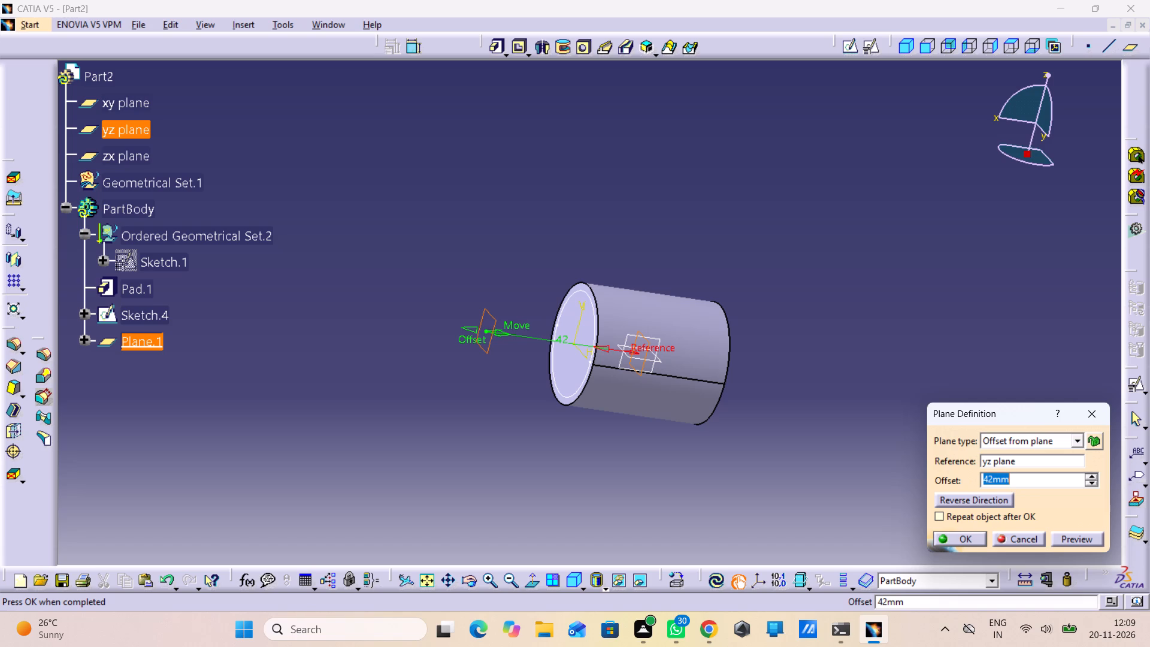
pyautogui.click(969, 540)
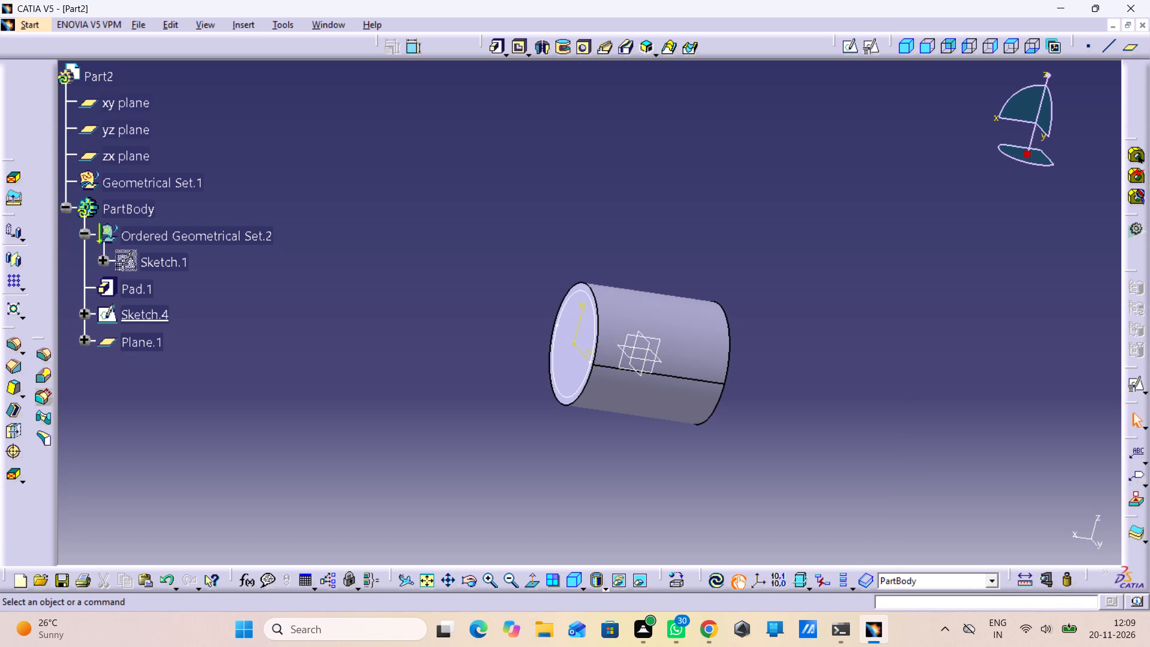
pyautogui.click(81, 340)
pyautogui.click(83, 344)
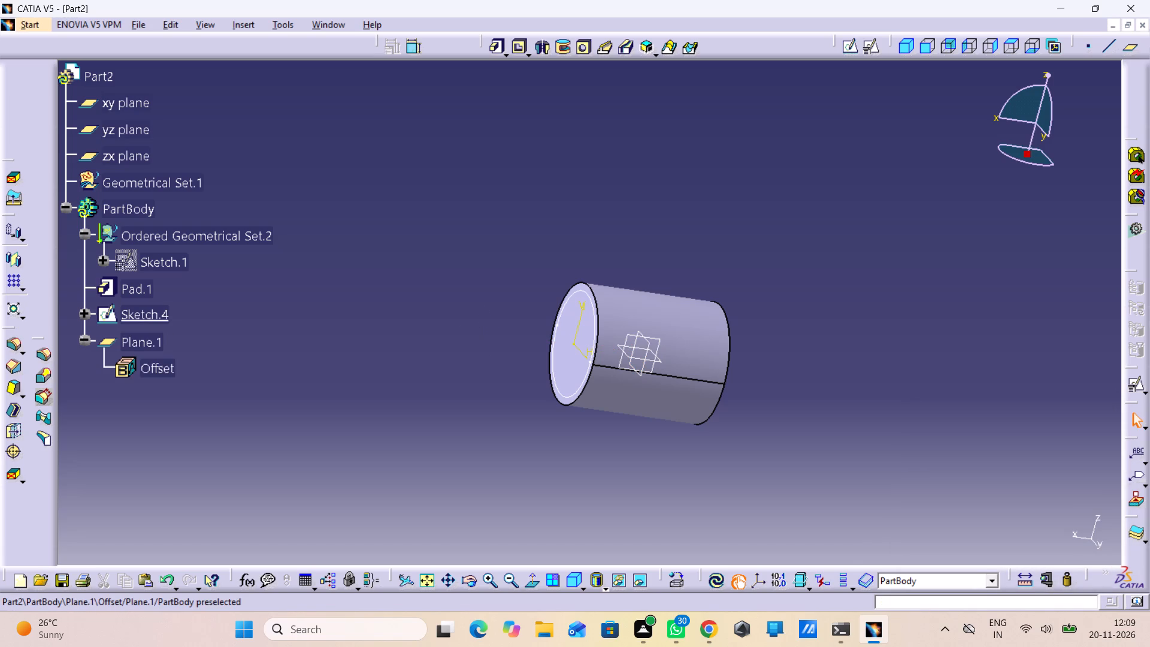
pyautogui.doubleClick(122, 369)
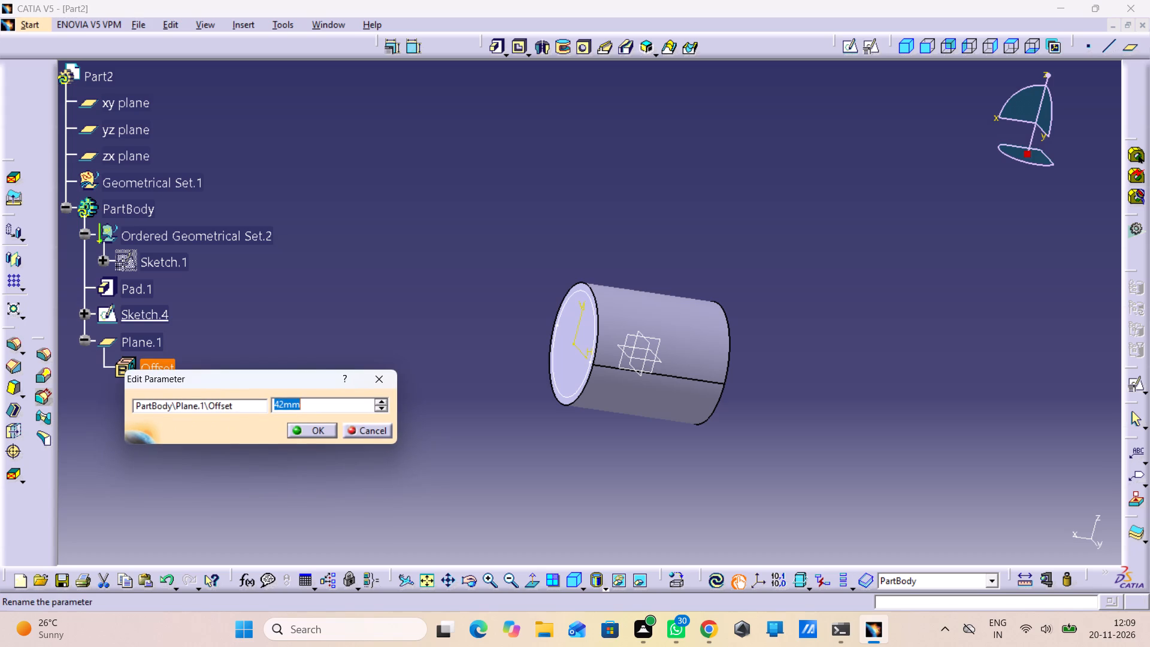
pyautogui.click(318, 426)
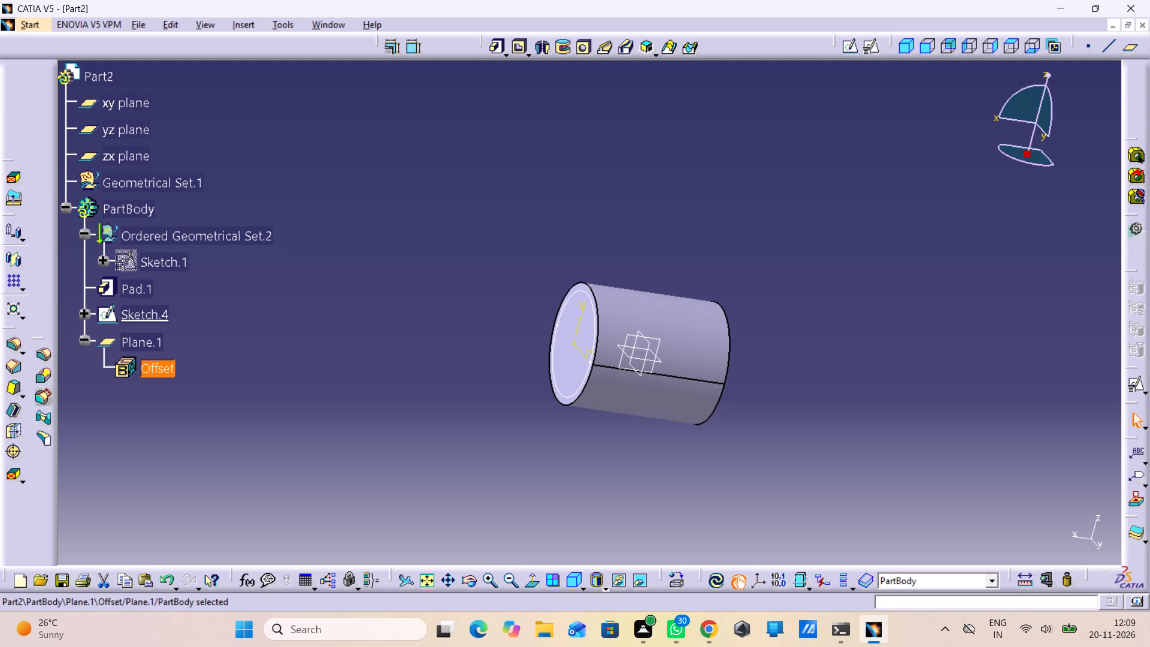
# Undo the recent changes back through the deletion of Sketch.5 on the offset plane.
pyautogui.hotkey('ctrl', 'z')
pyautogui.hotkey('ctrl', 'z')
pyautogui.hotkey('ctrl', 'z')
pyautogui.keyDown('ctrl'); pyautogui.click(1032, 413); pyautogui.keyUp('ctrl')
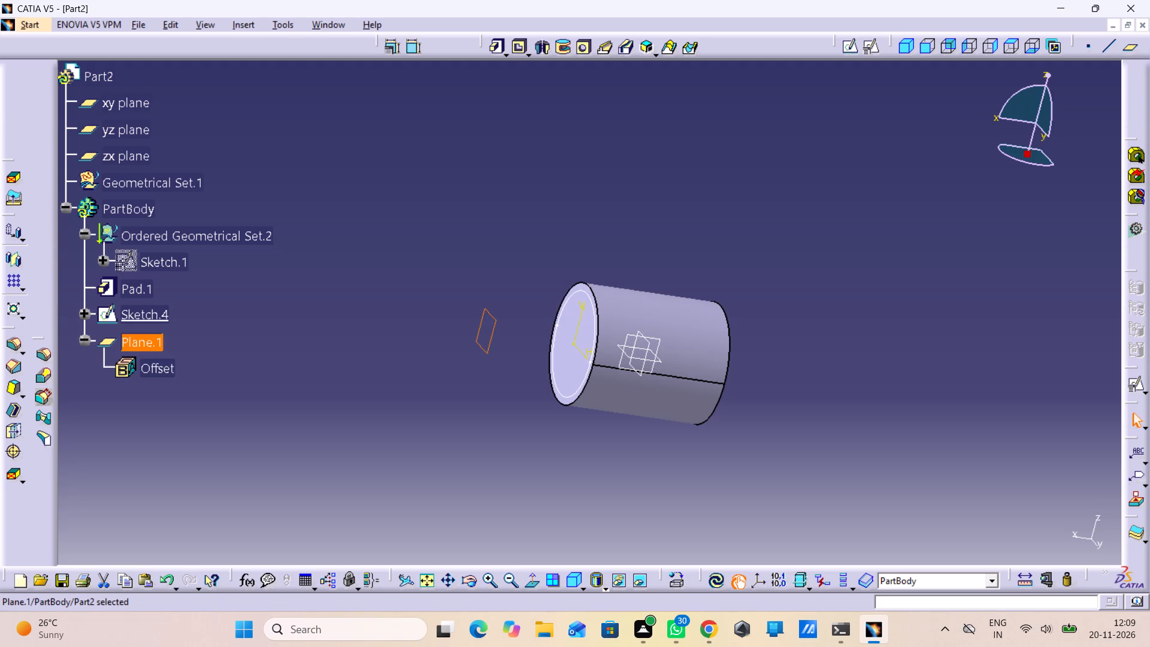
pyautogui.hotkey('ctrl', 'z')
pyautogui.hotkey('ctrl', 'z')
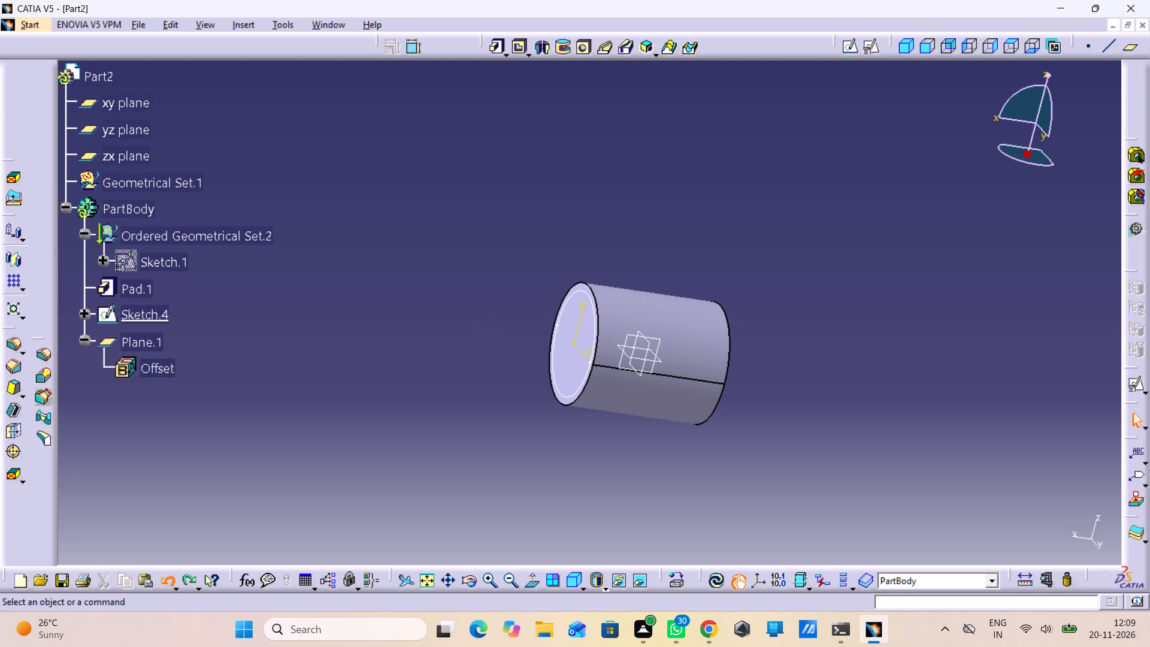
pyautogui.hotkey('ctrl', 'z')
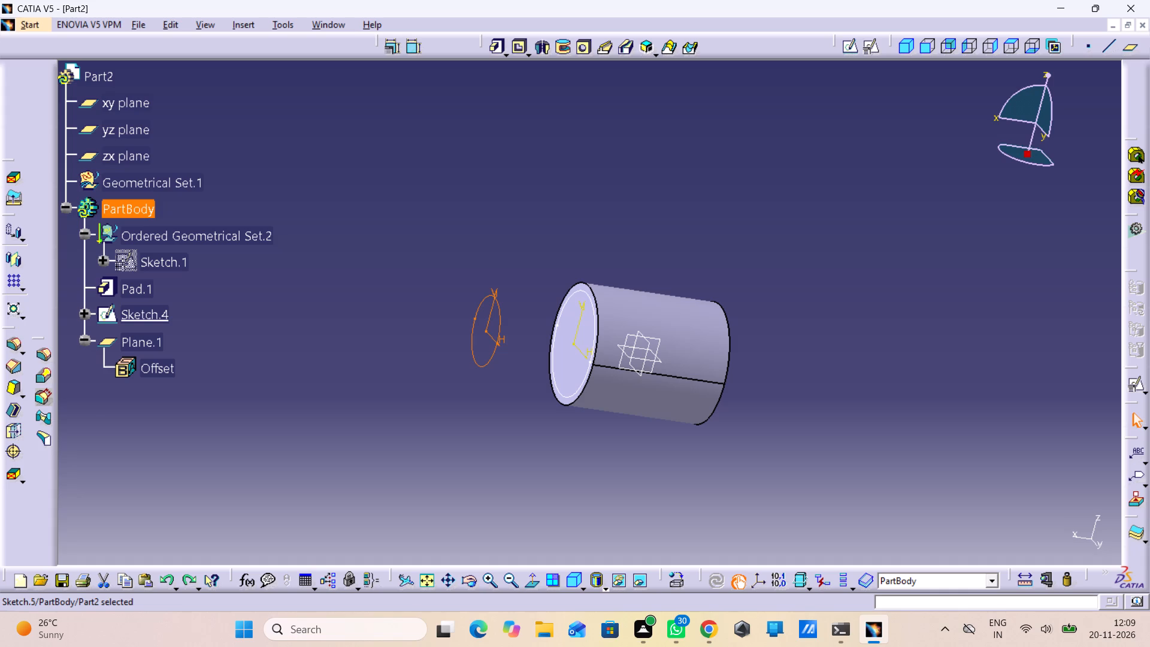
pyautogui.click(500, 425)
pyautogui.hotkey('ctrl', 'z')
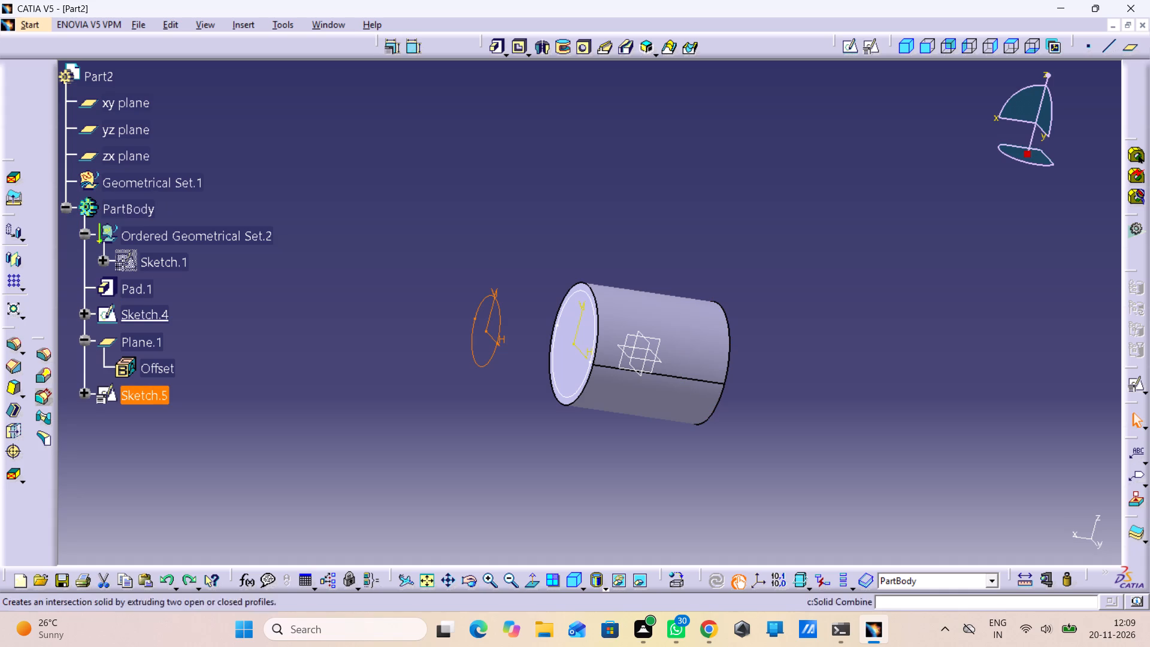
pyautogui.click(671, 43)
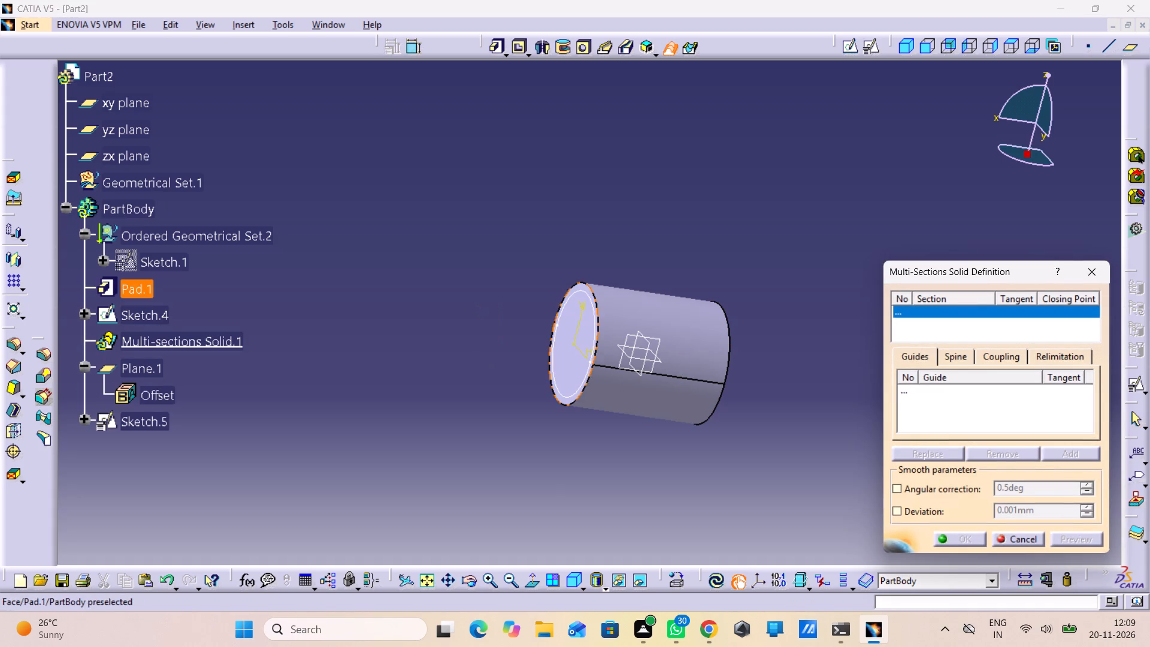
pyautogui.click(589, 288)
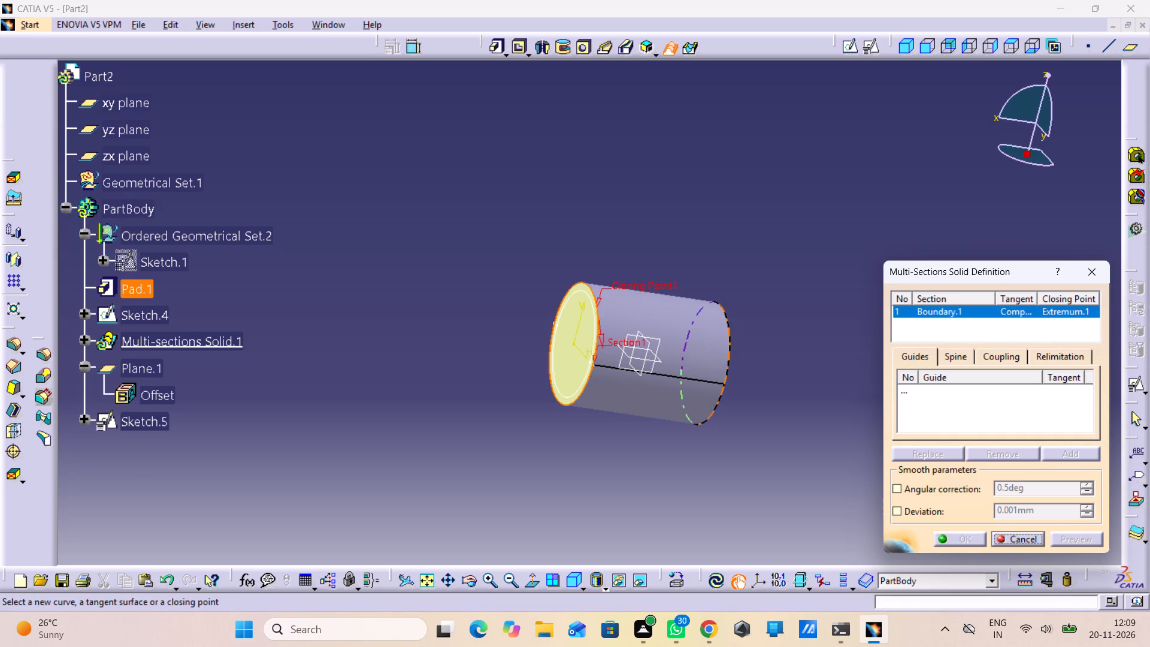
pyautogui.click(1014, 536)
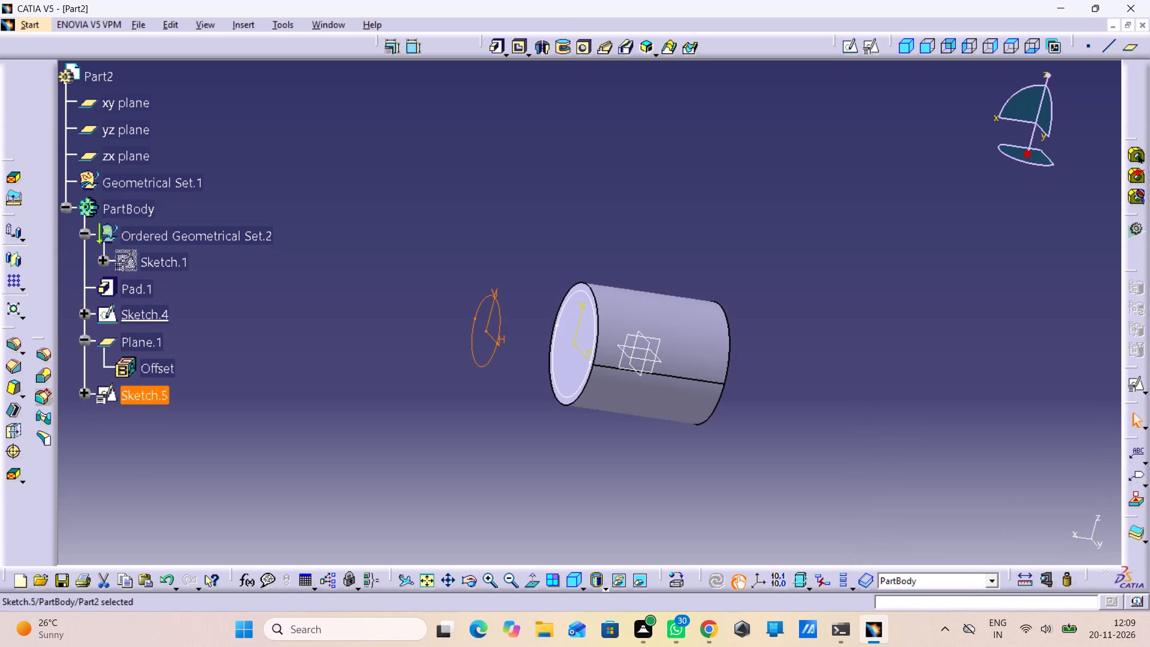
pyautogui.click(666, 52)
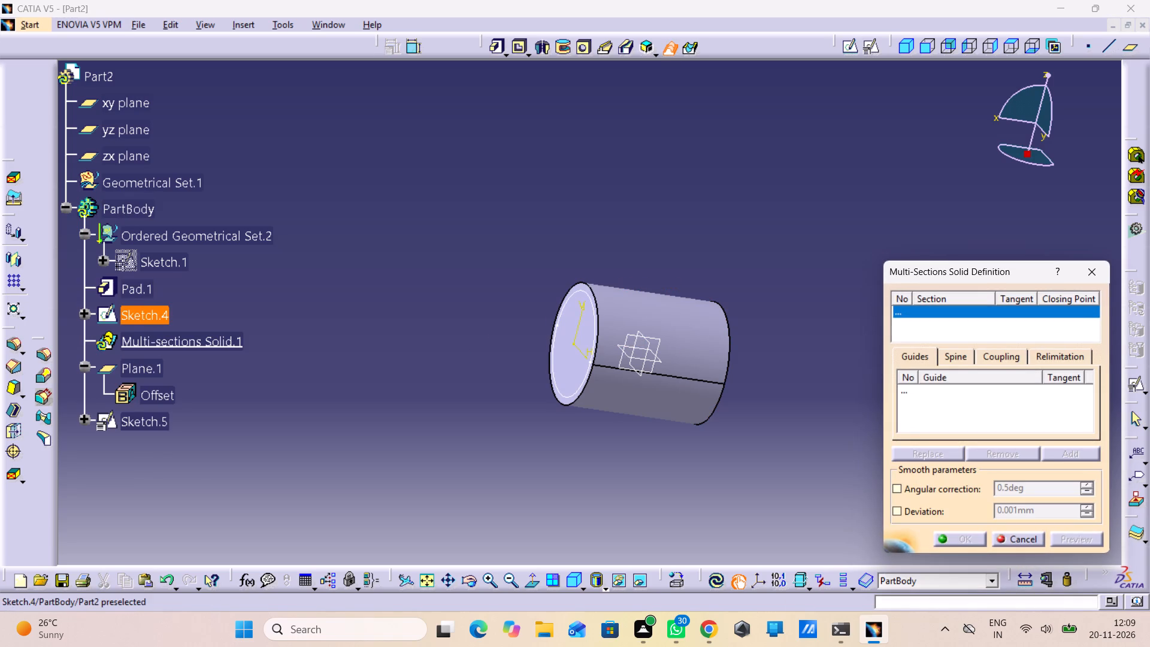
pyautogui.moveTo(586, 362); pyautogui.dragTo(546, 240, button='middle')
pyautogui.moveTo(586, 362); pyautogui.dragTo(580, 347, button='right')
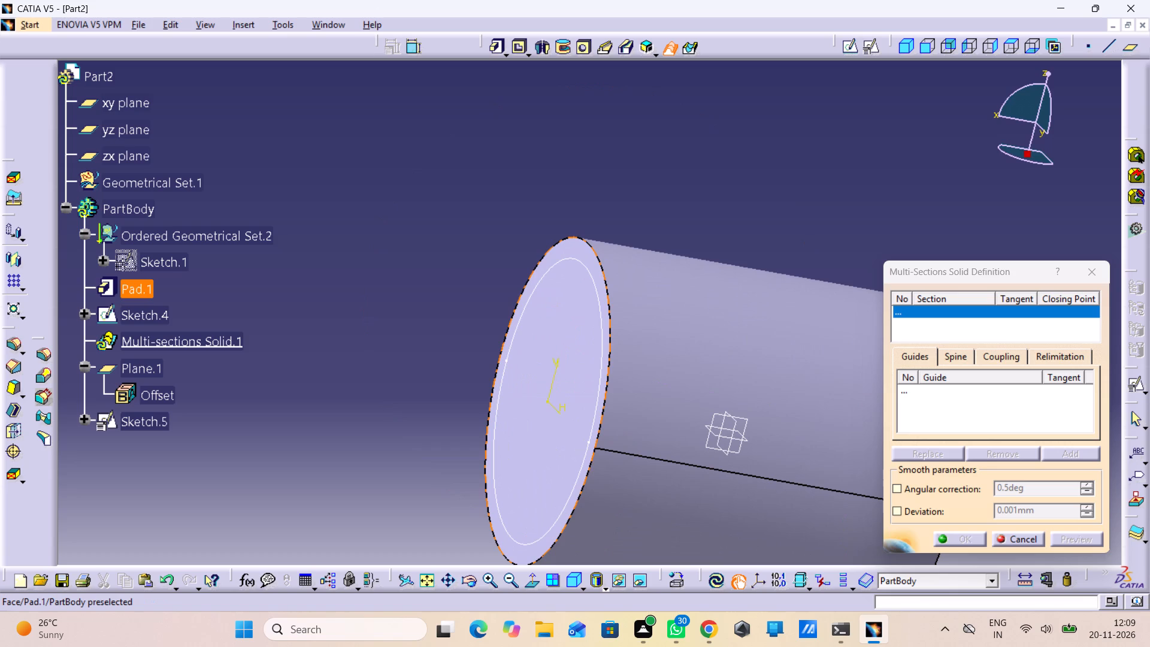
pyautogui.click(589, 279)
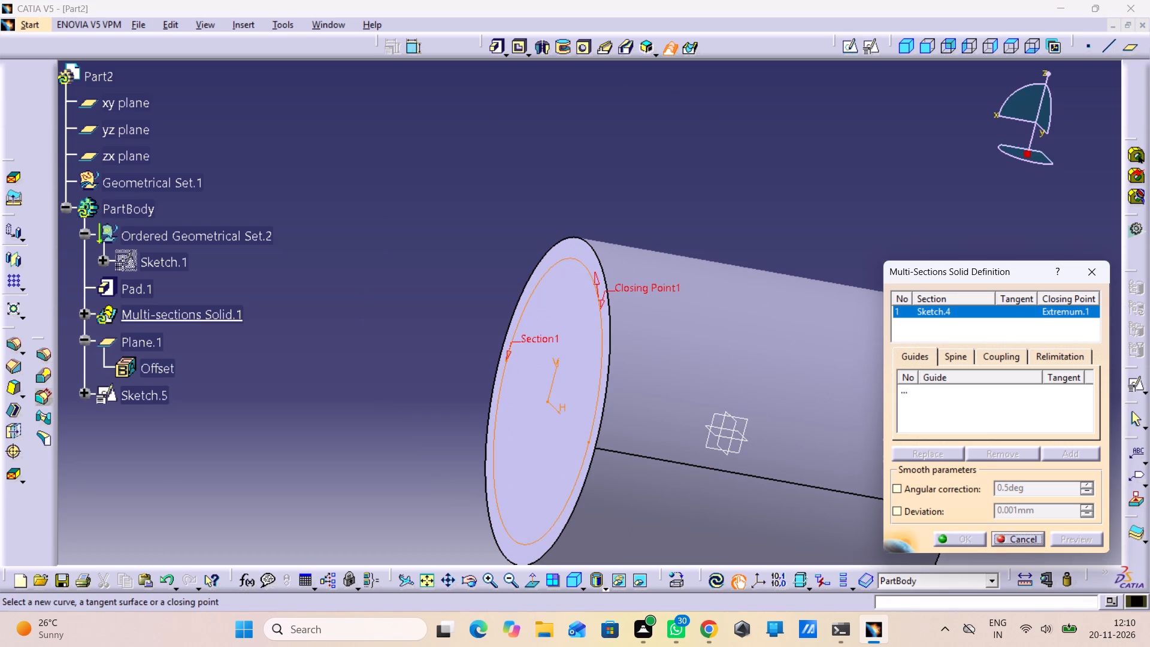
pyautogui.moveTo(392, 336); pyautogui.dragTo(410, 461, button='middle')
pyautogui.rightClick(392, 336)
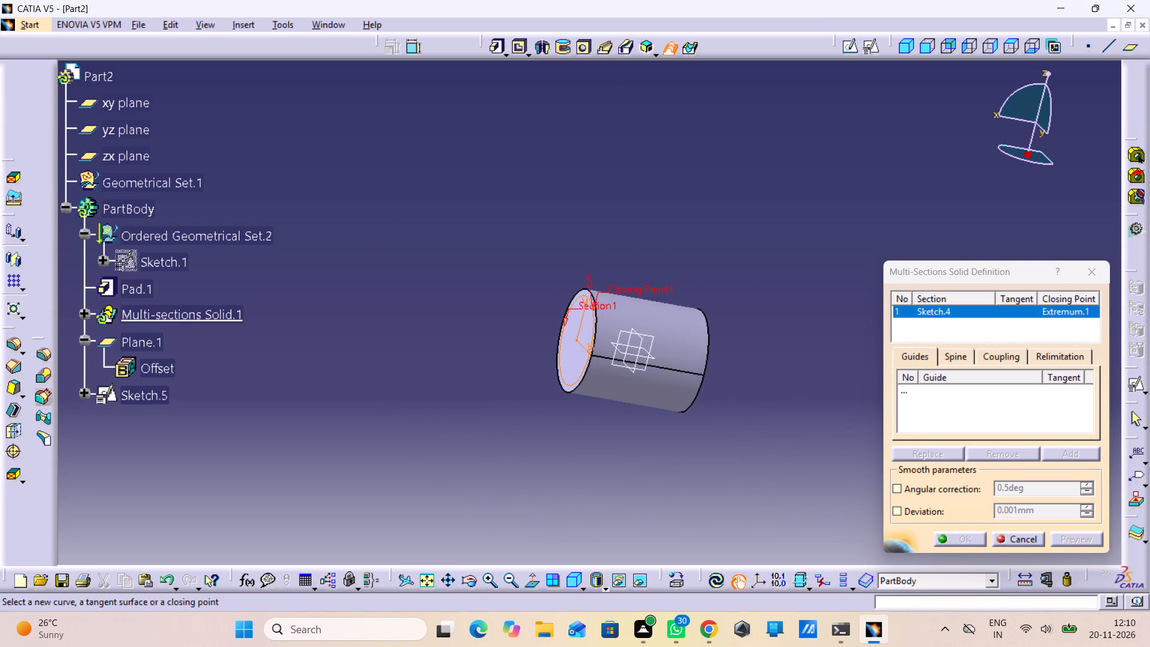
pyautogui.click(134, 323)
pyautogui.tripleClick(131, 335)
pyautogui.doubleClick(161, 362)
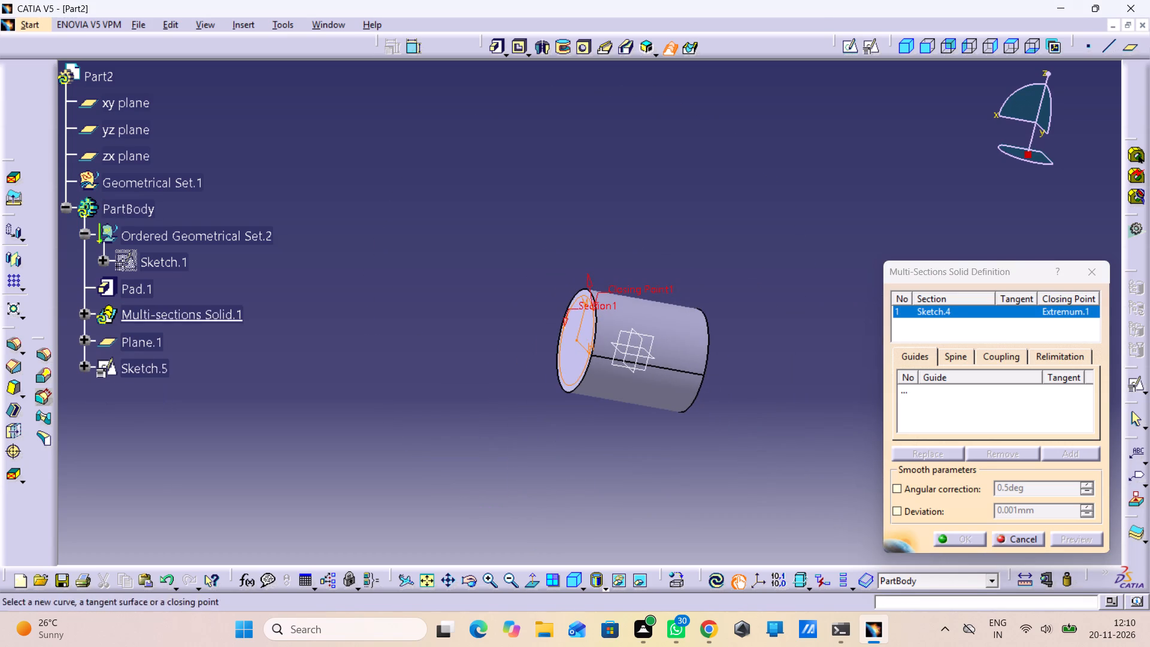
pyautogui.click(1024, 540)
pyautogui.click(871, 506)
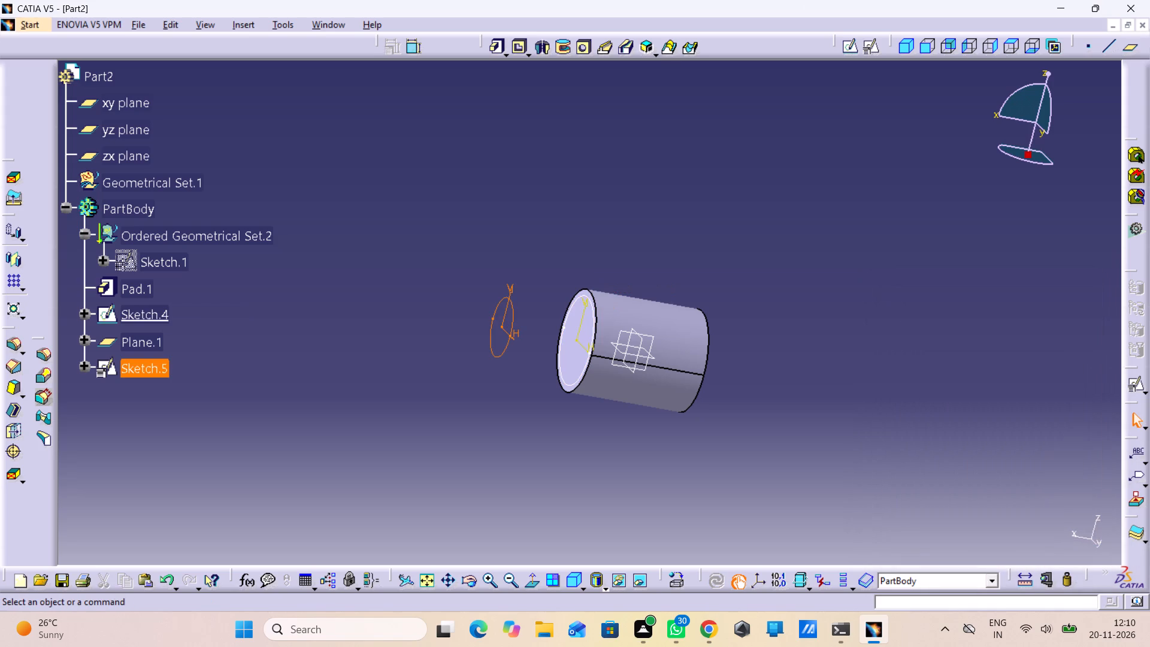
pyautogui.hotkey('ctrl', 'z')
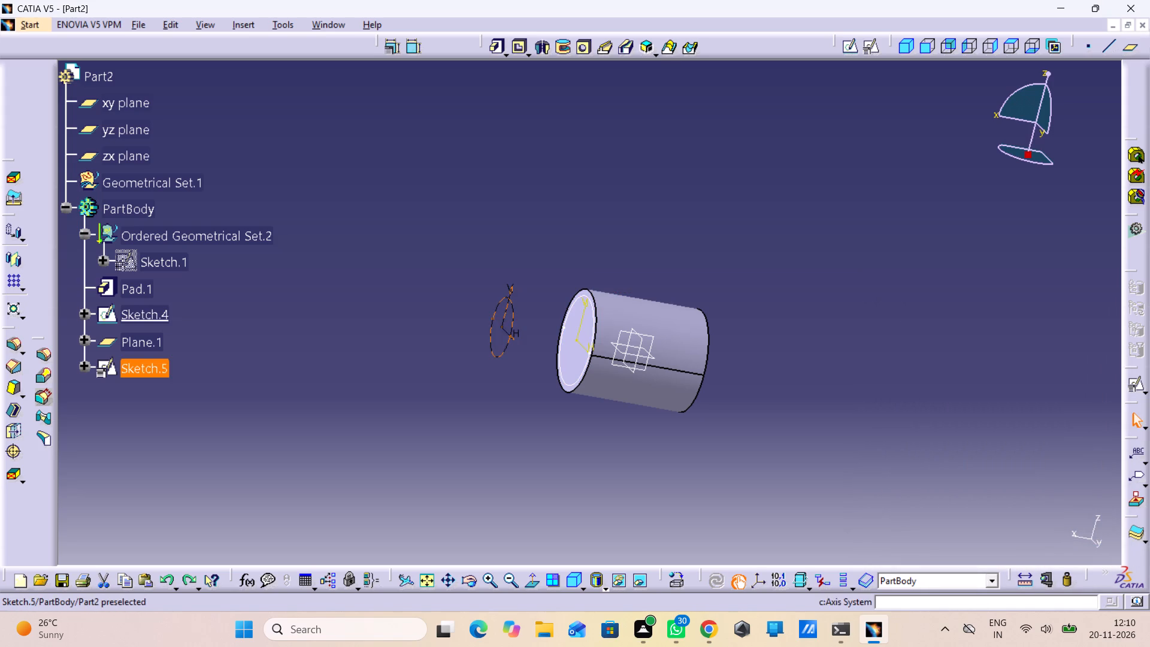
# Delete Sketch.5, the circle sketch on the offset plane, keeping its parents.
pyautogui.rightClick(121, 370)
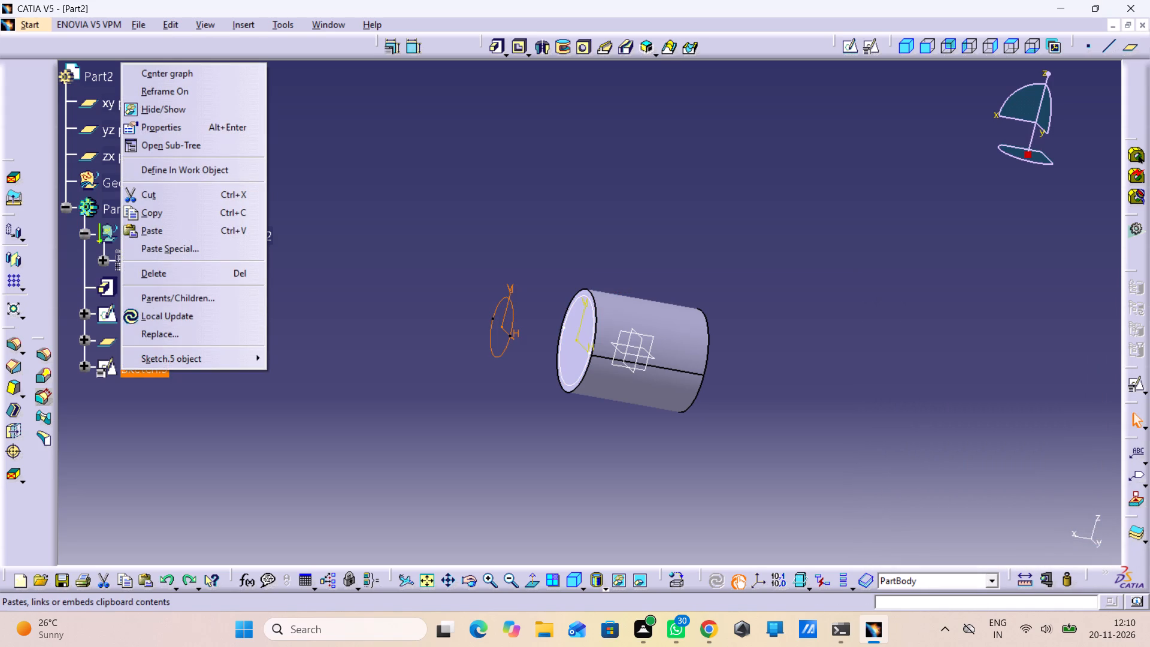
pyautogui.click(193, 276)
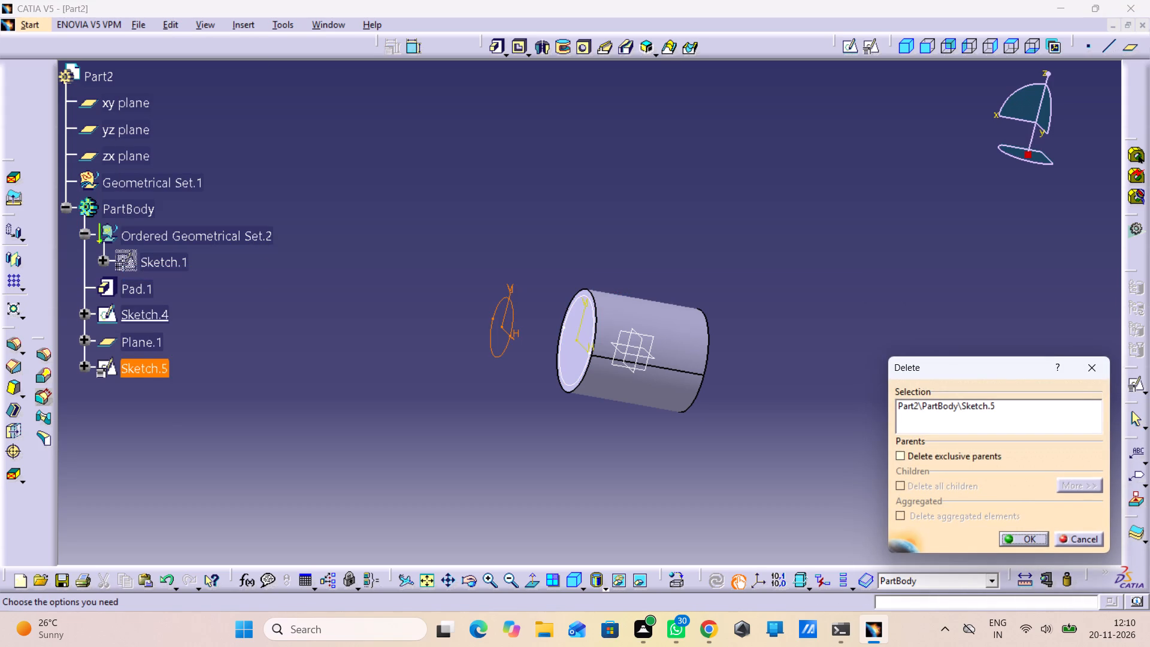
pyautogui.click(1015, 530)
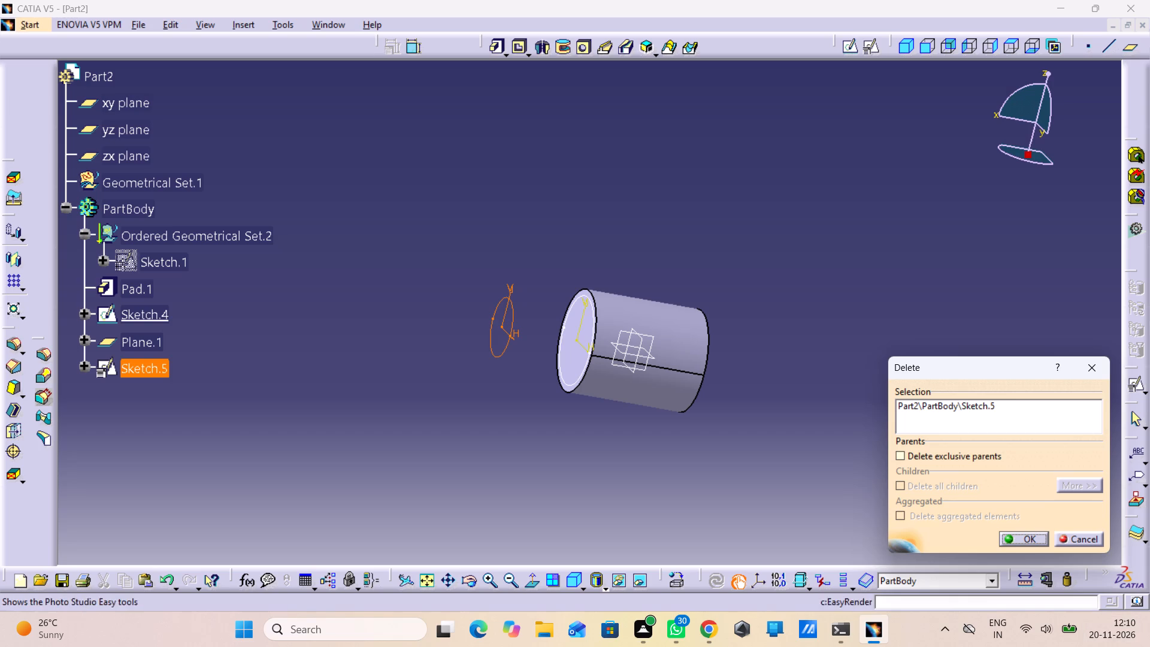
pyautogui.click(1012, 534)
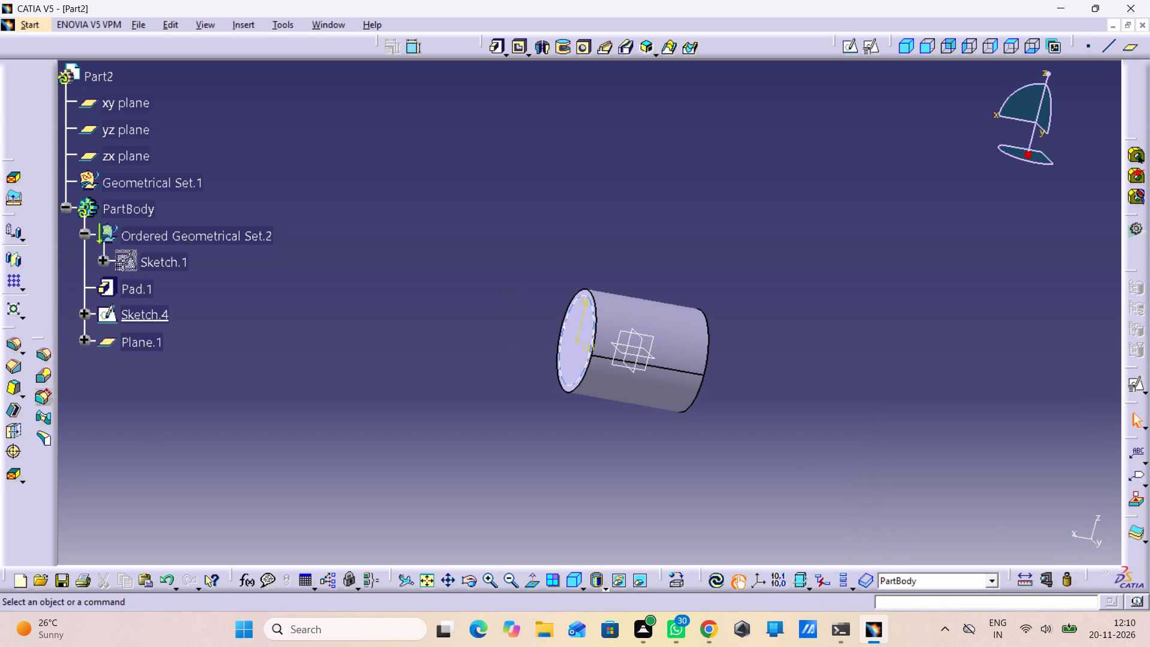
# Delete Plane.1, the plane offset from the pad's end face.
pyautogui.rightClick(128, 342)
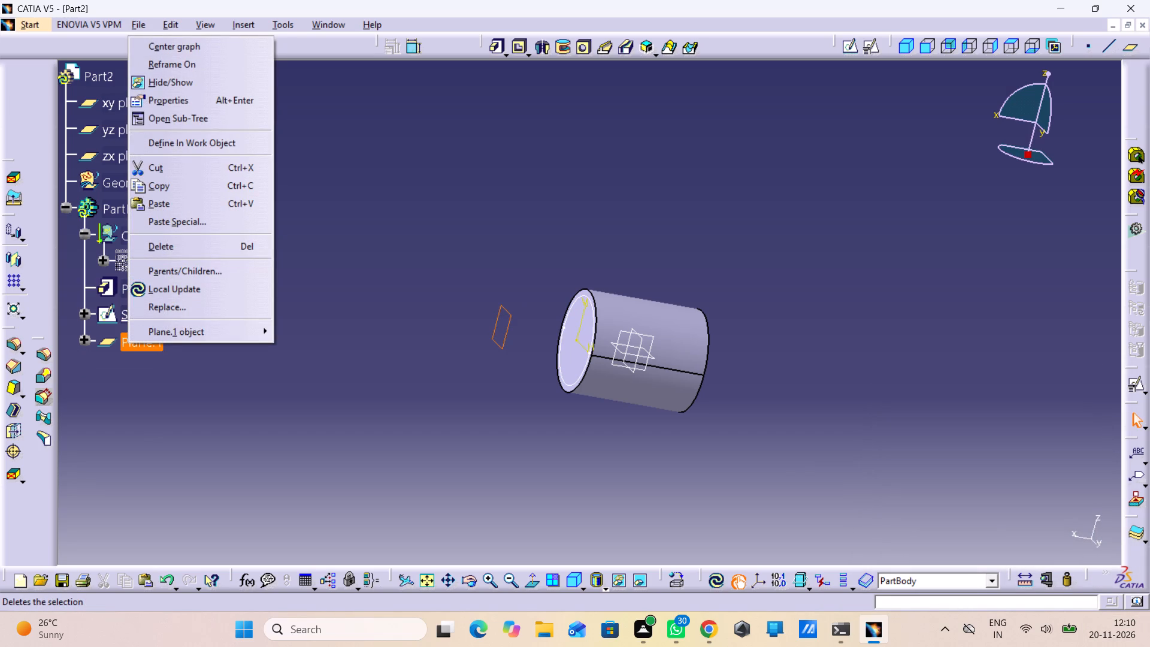
pyautogui.click(169, 241)
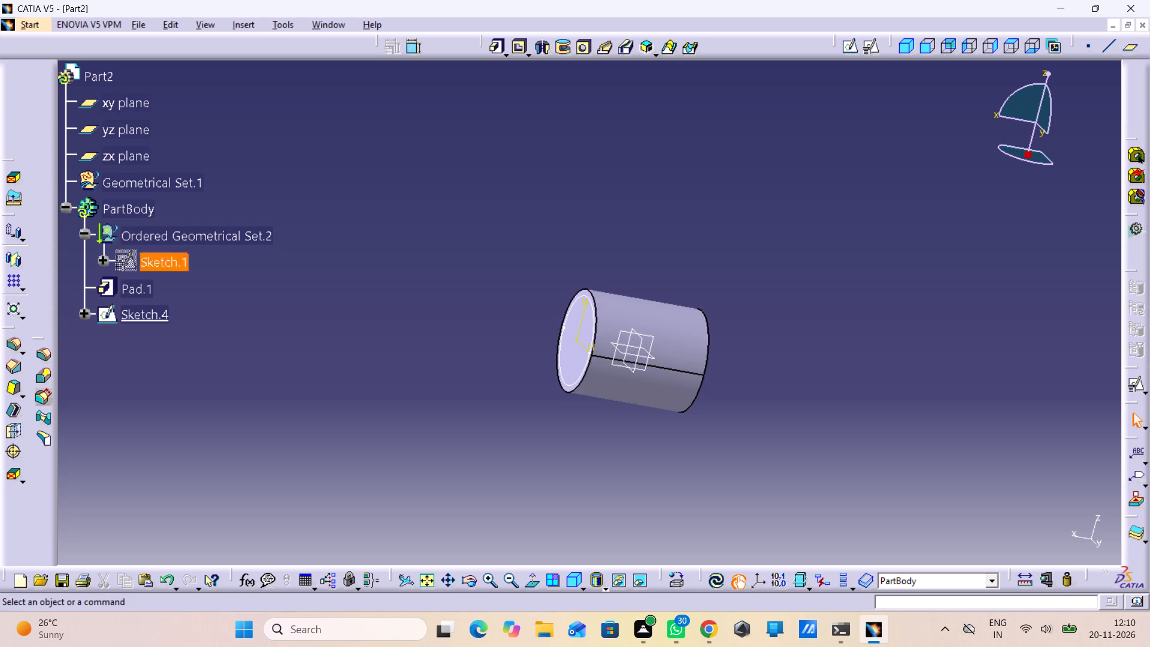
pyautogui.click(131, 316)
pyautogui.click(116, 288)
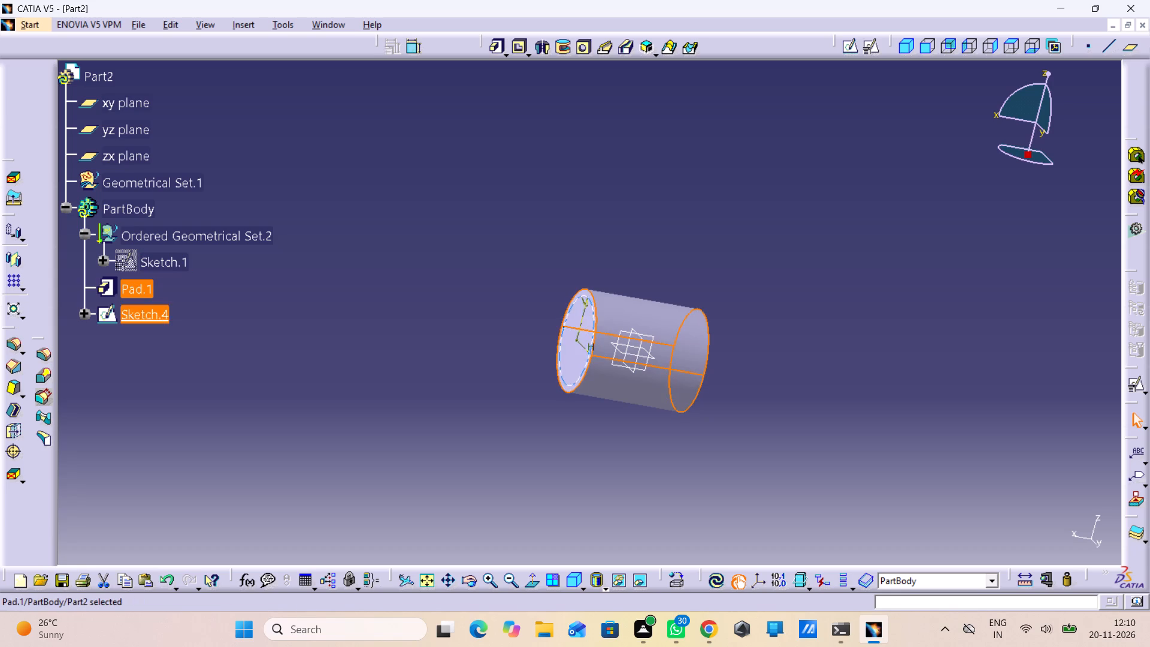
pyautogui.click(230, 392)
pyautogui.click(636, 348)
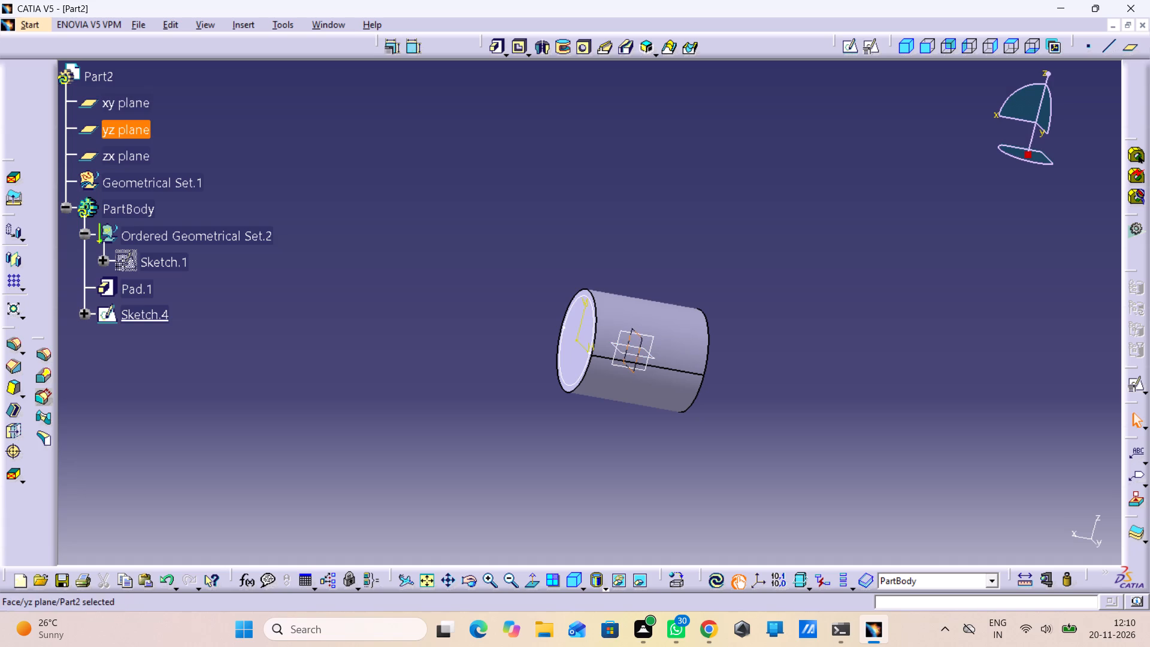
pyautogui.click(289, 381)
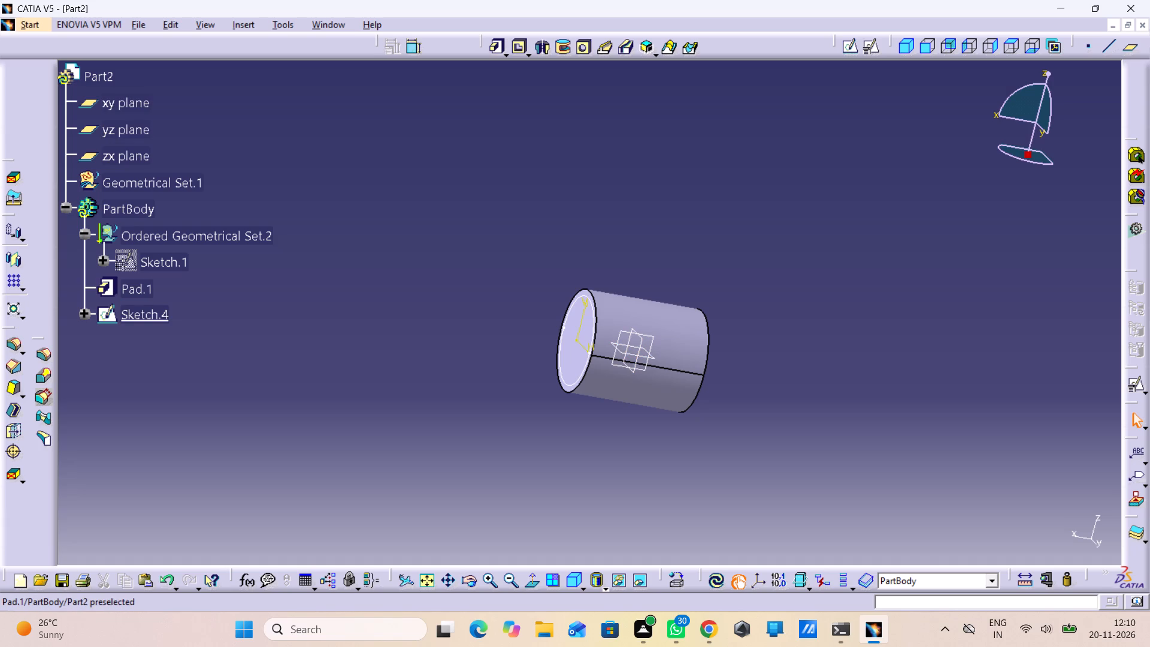
# Open Sketch.1 to inspect the pad's circular profile and its diameter dimension, and leave the sketch.
pyautogui.click(129, 286)
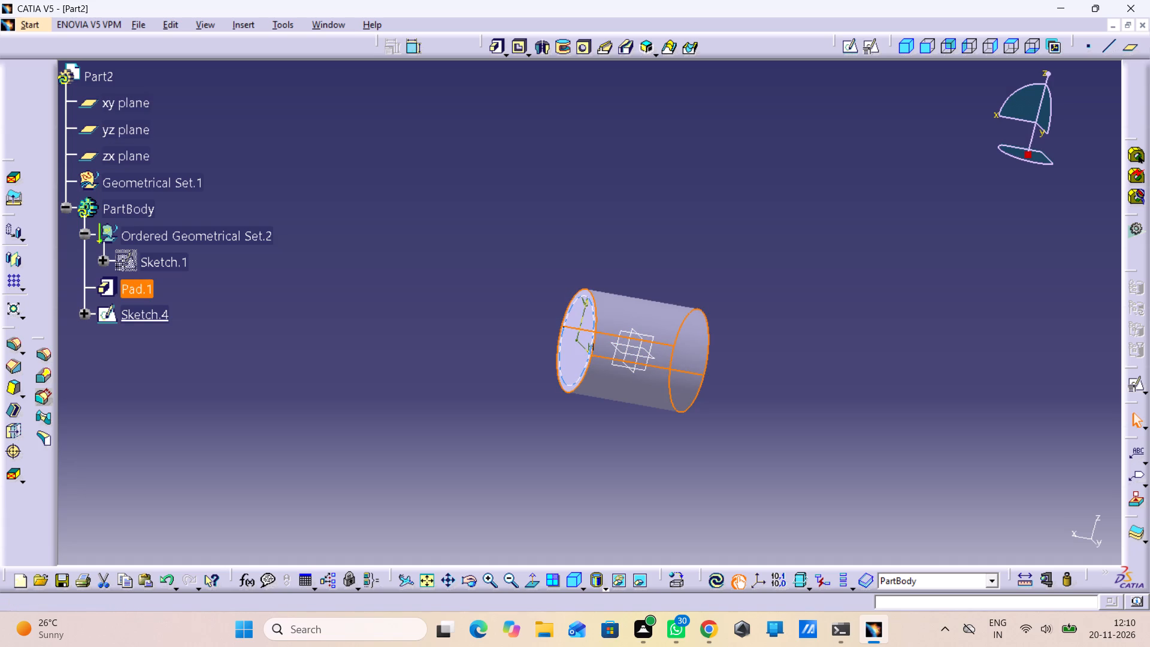
pyautogui.click(134, 267)
pyautogui.doubleClick(134, 267)
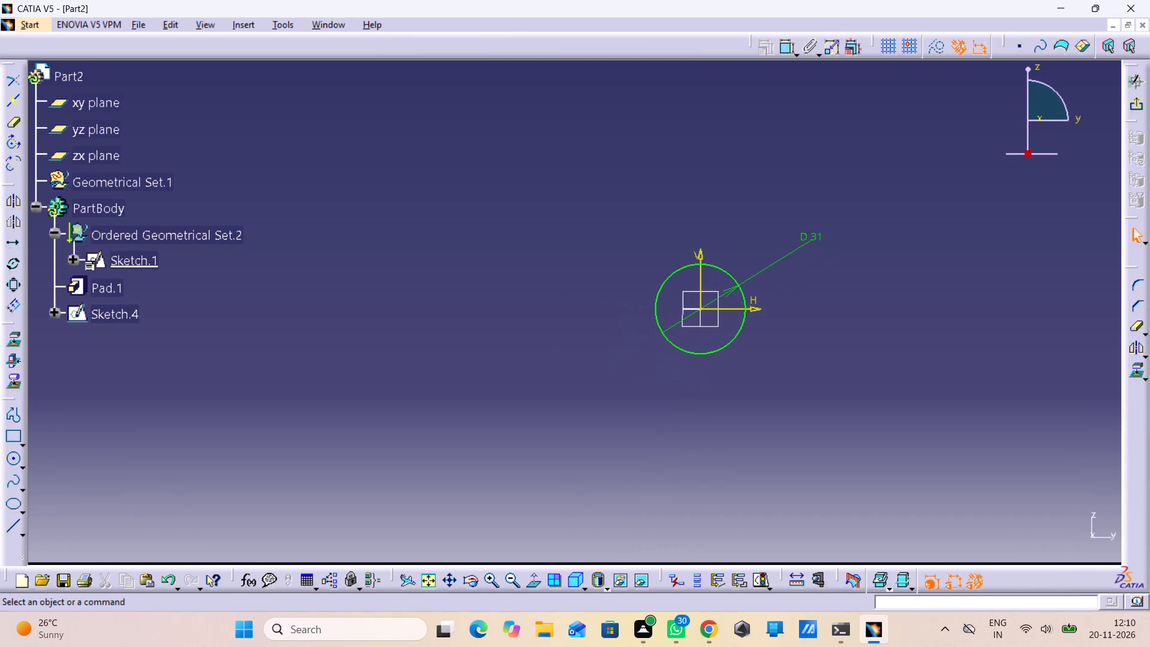
pyautogui.doubleClick(99, 291)
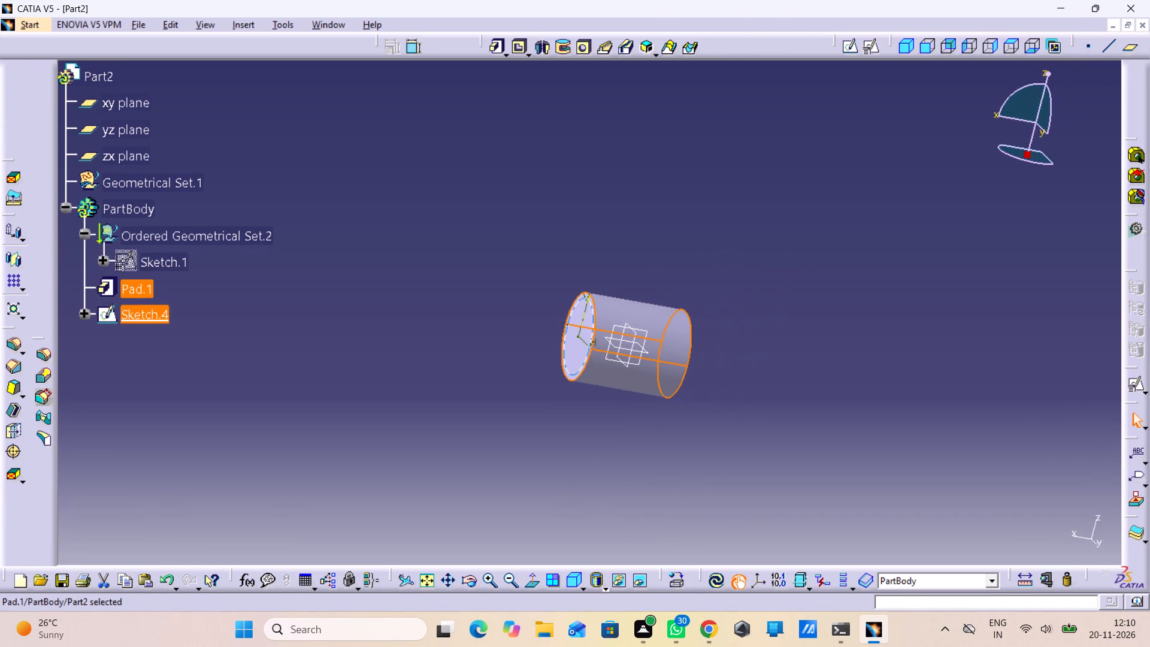
# Delete Sketch.4, the circle sketch on the pad's end face, keeping its parents.
pyautogui.click(114, 316)
pyautogui.moveTo(583, 343); pyautogui.dragTo(573, 269, button='middle')
pyautogui.rightClick(583, 341)
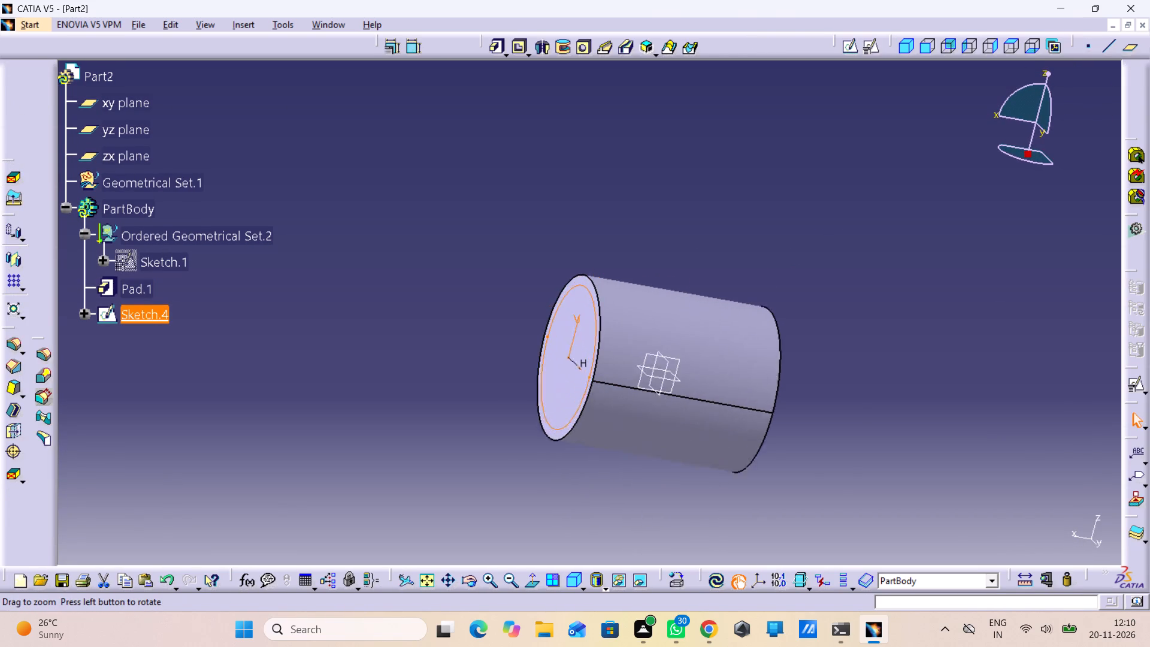
pyautogui.moveTo(573, 269); pyautogui.dragTo(571, 235, button='middle')
pyautogui.rightClick(146, 315)
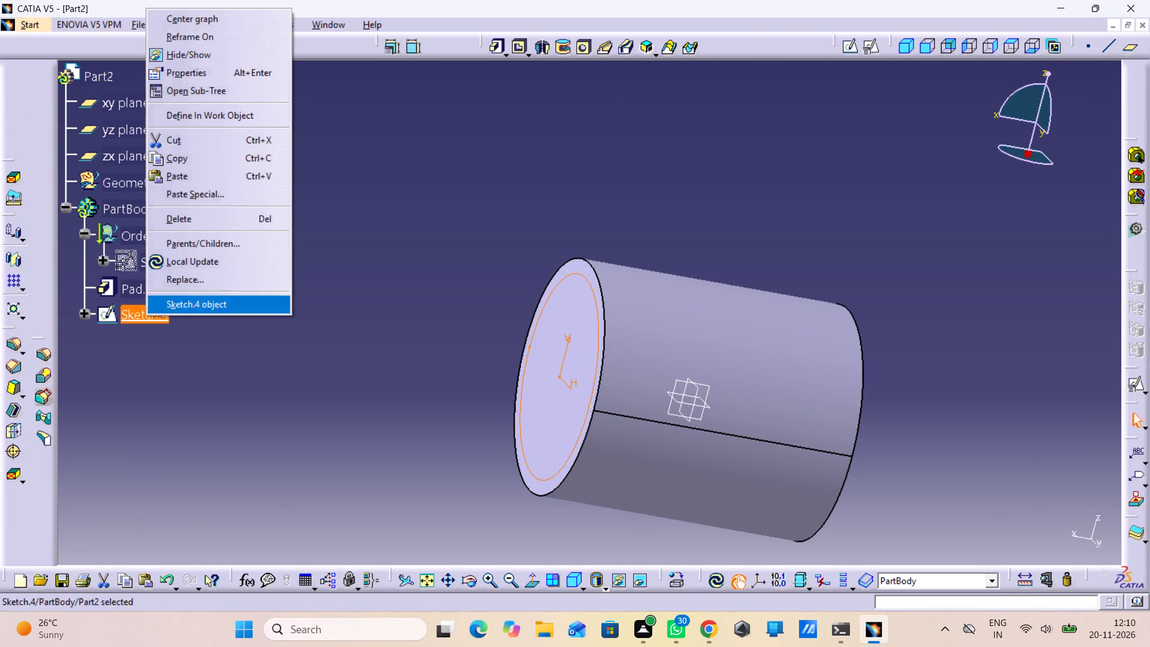
pyautogui.click(201, 221)
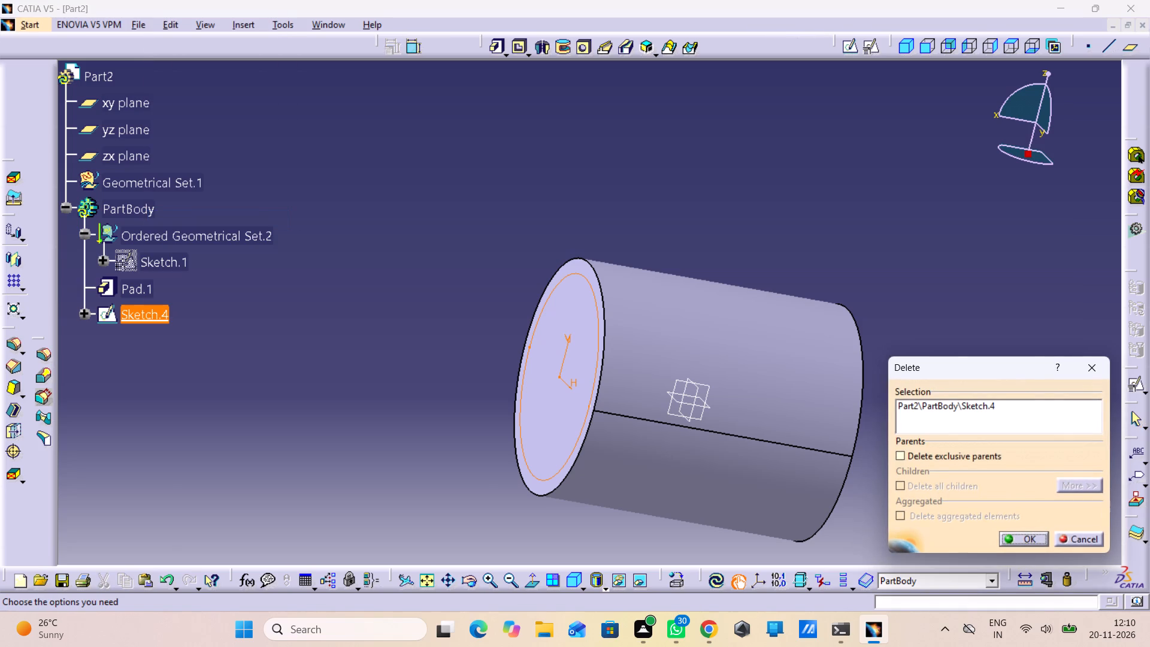
pyautogui.click(1017, 535)
pyautogui.click(434, 388)
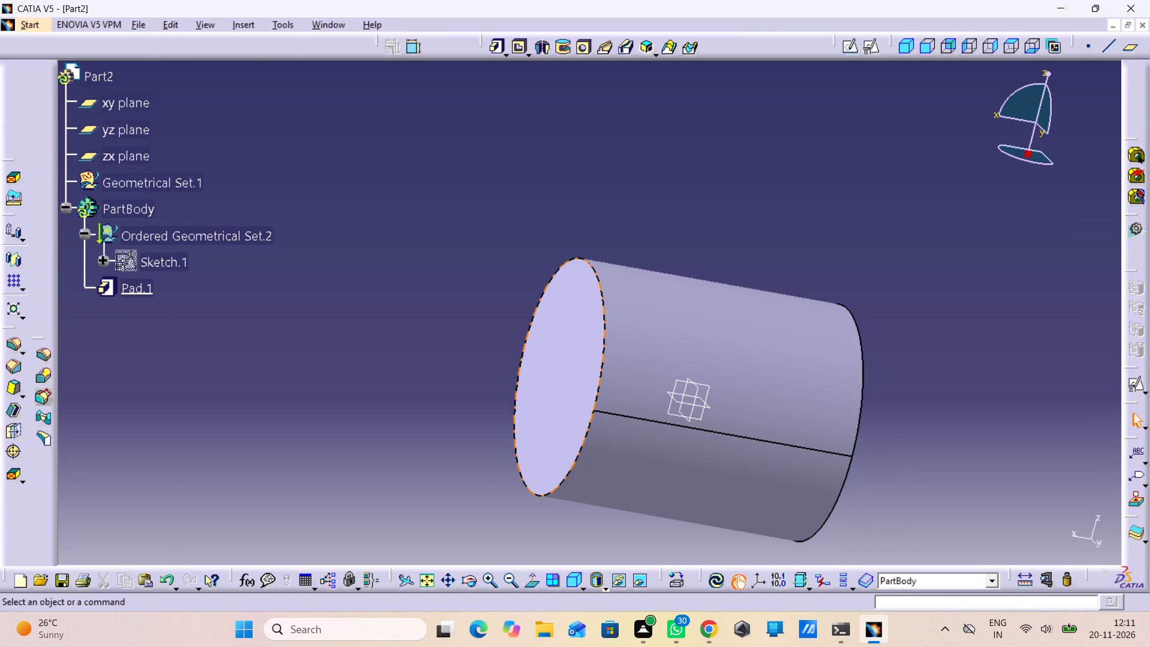
# Delete Ordered Geometrical Set.2 from the PartBody together with all its children, including the pad.
pyautogui.moveTo(453, 394); pyautogui.dragTo(461, 464, button='middle')
pyautogui.rightClick(453, 394)
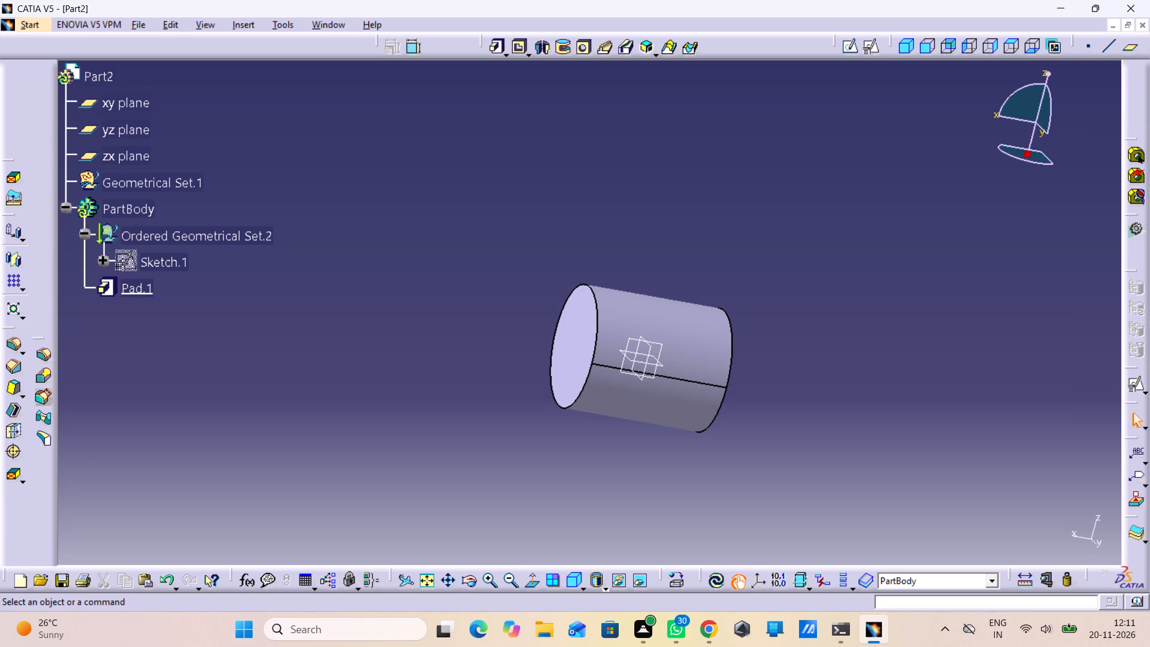
pyautogui.rightClick(161, 266)
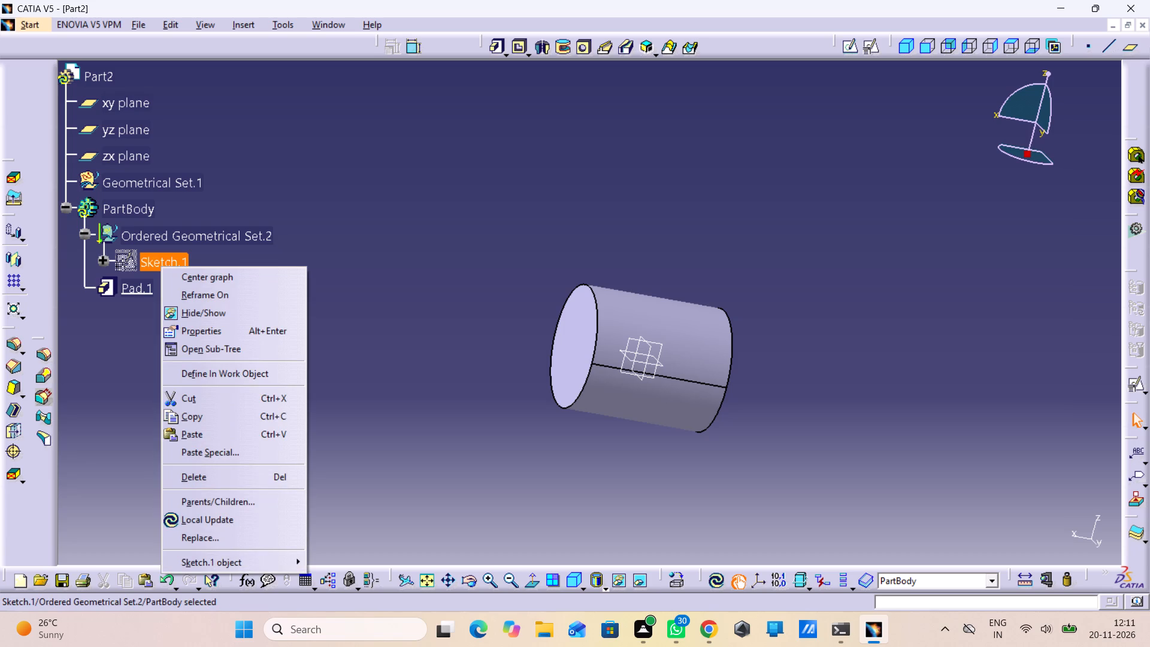
pyautogui.moveTo(362, 204); pyautogui.dragTo(356, 203)
pyautogui.rightClick(207, 236)
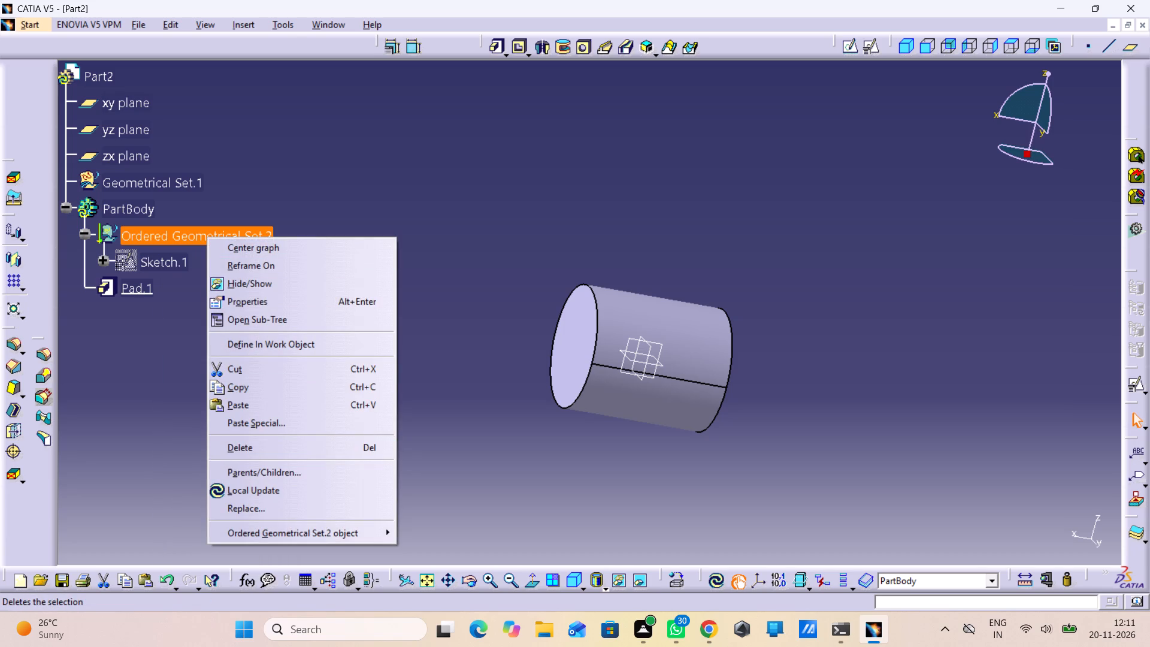
pyautogui.click(290, 456)
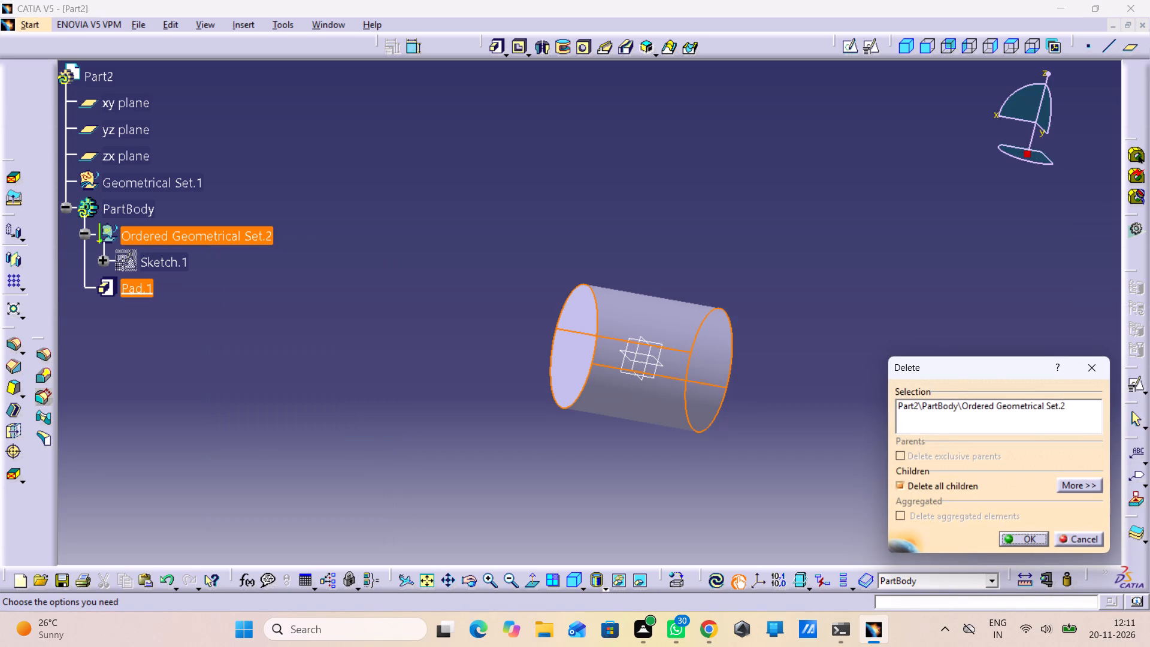
pyautogui.click(1007, 536)
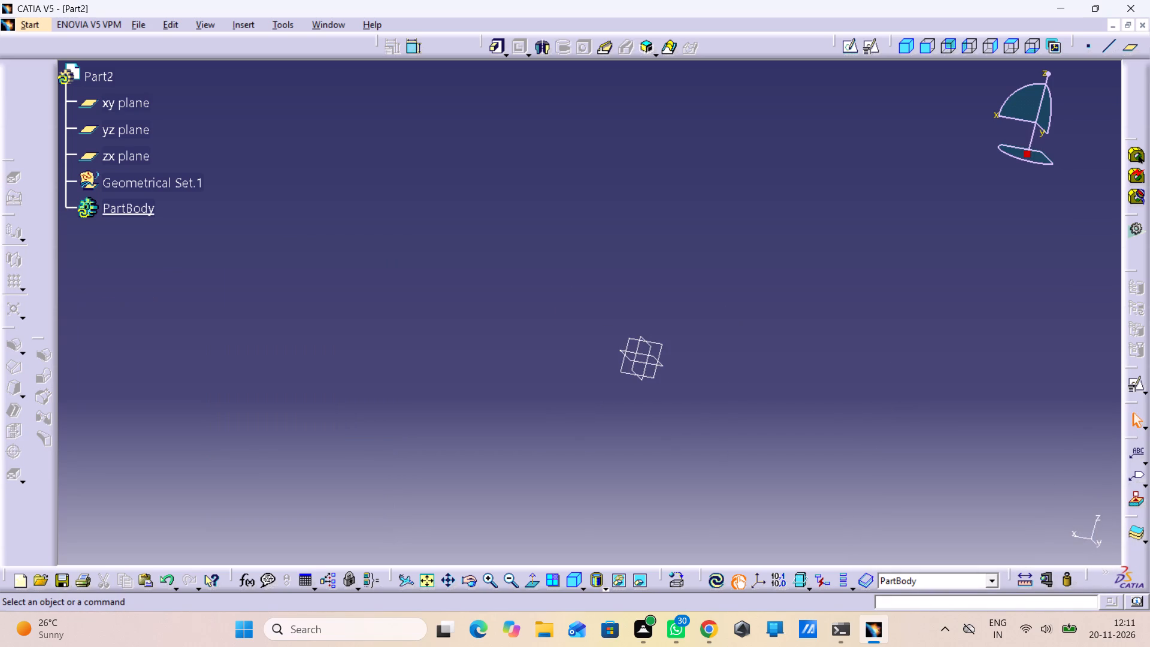
# Delete Geometrical Set.1 from the part.
pyautogui.rightClick(162, 180)
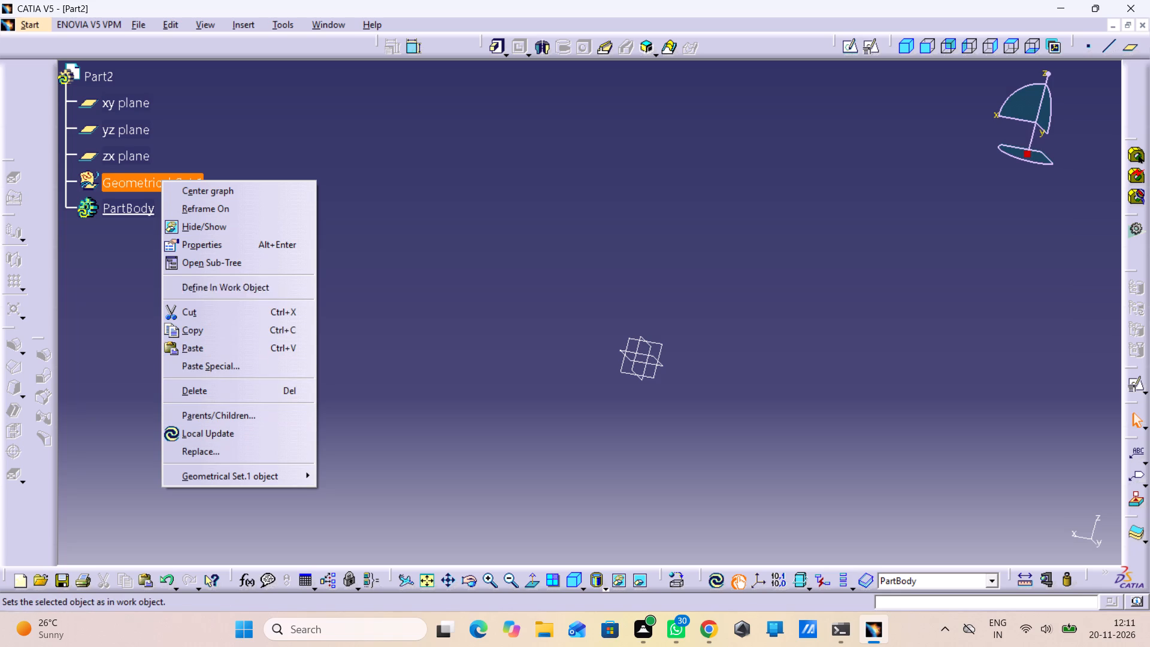
pyautogui.click(213, 382)
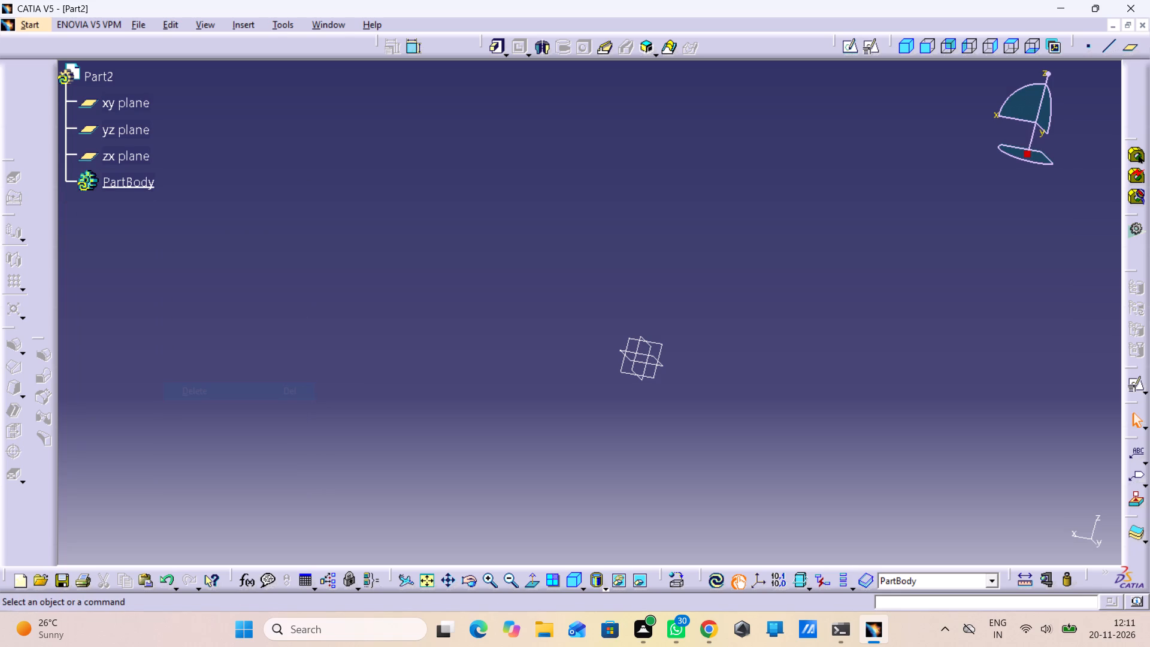
# Create a positioned sketch on the yz plane with implicit origin and orientation.
pyautogui.click(647, 355)
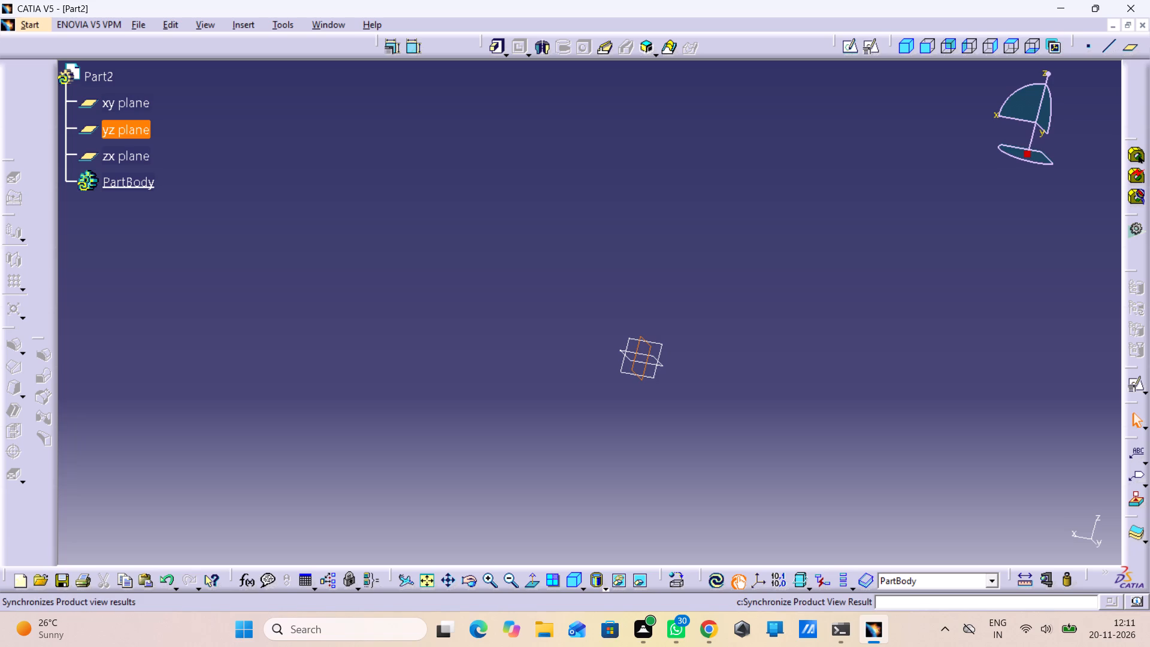
pyautogui.click(870, 53)
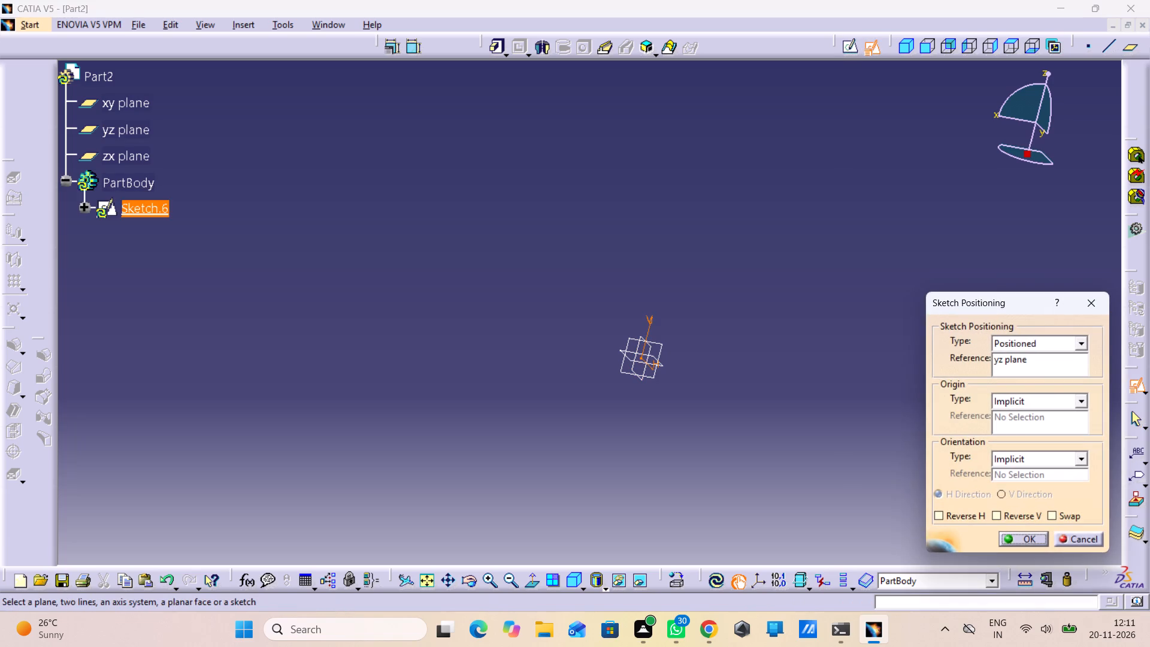
pyautogui.click(1027, 543)
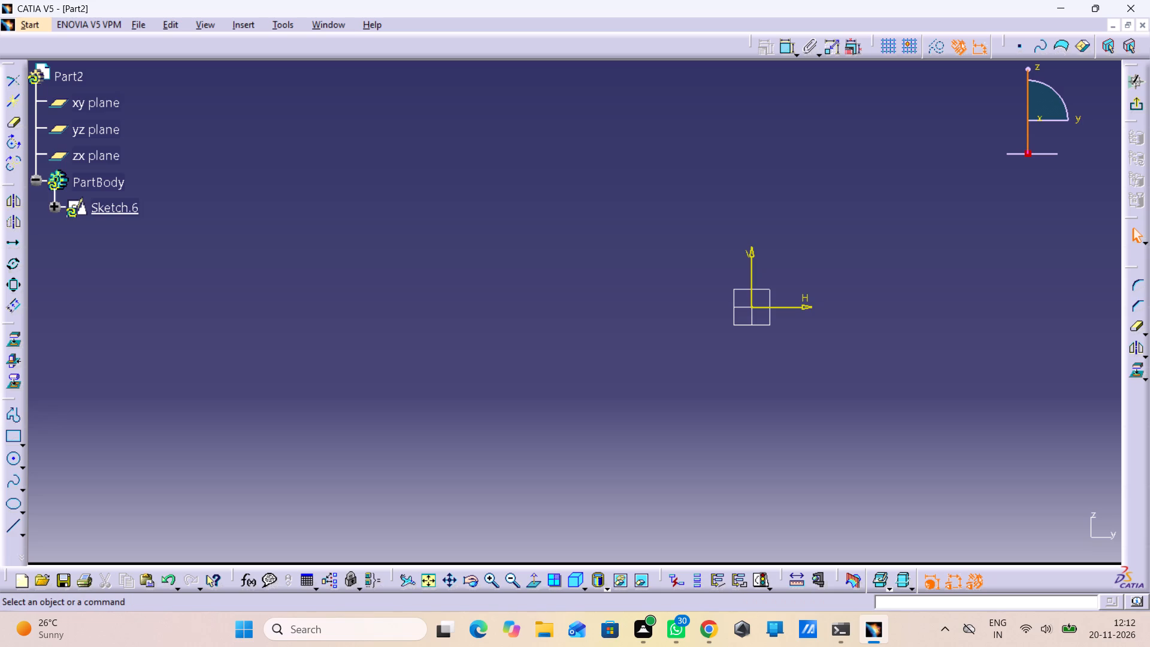
# Sketch a circle about 45 mm in diameter centred on the sketch origin.
pyautogui.moveTo(882, 143); pyautogui.dragTo(716, 162, button='middle')
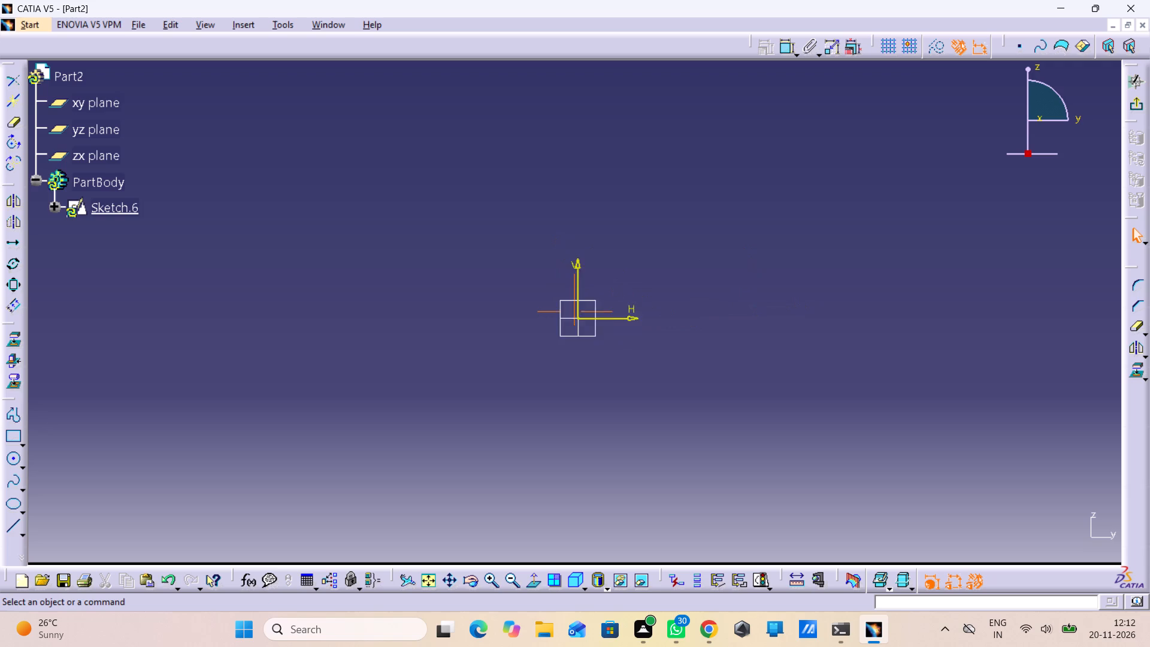
pyautogui.moveTo(716, 162); pyautogui.dragTo(728, 176, button='middle')
pyautogui.doubleClick(15, 459)
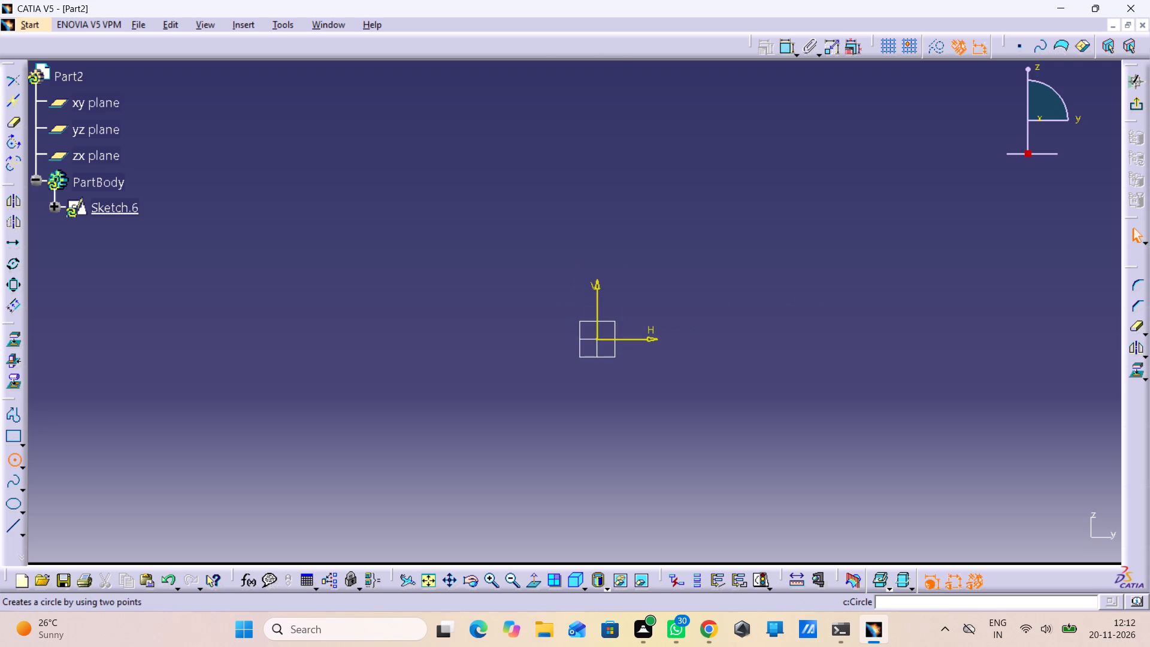
pyautogui.click(595, 337)
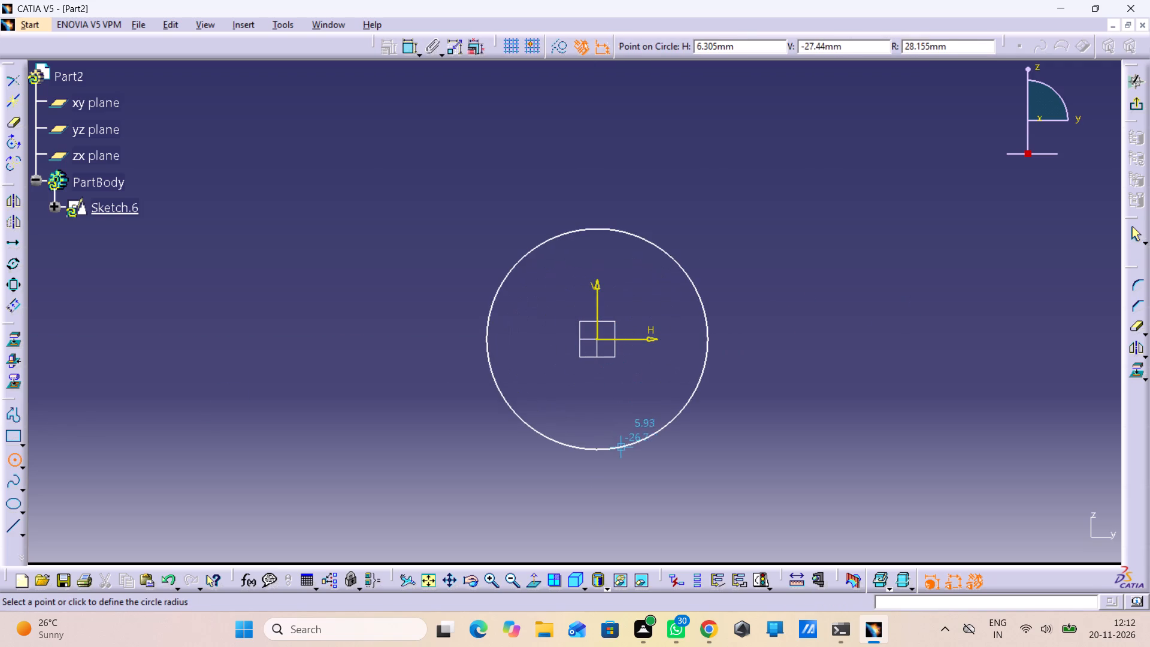
pyautogui.click(609, 431)
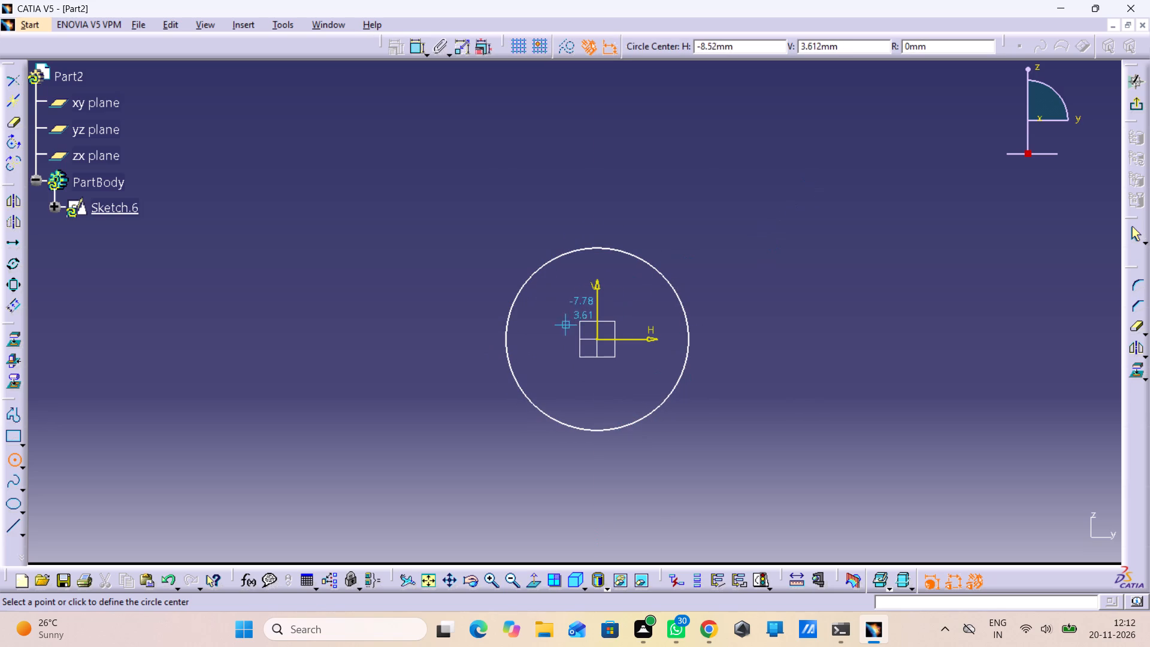
# Dimension the circle's diameter, set it to 31 mm and exit the sketch.
pyautogui.doubleClick(419, 45)
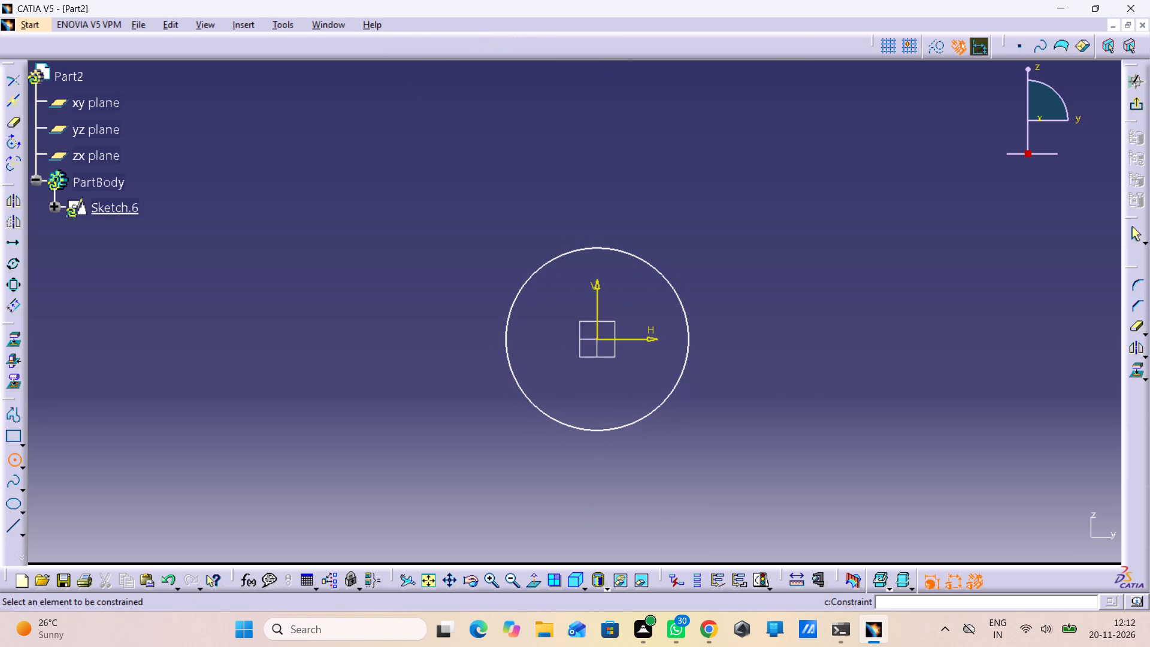
pyautogui.click(665, 281)
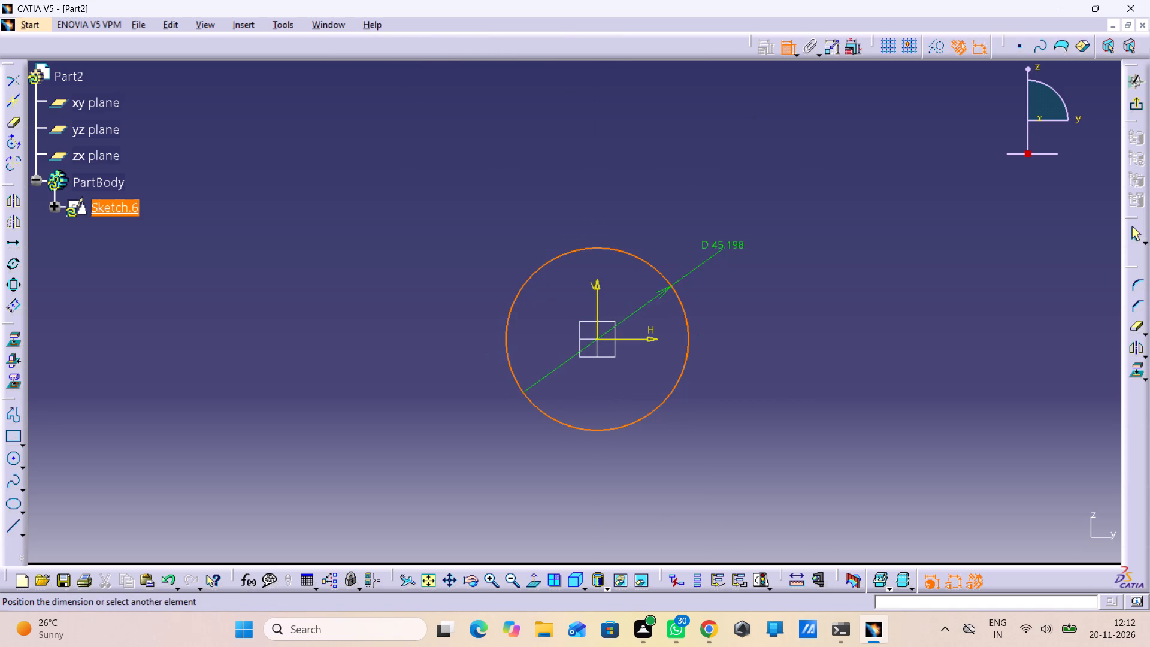
pyautogui.click(723, 249)
pyautogui.doubleClick(723, 242)
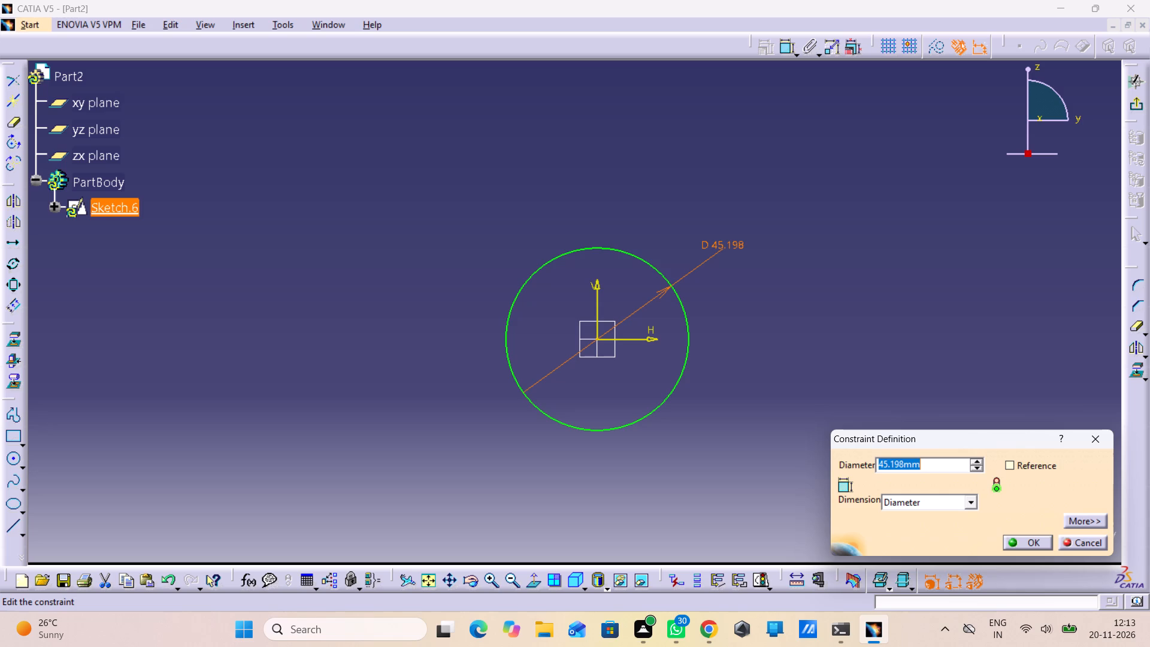
pyautogui.write('31')
pyautogui.press('Return')
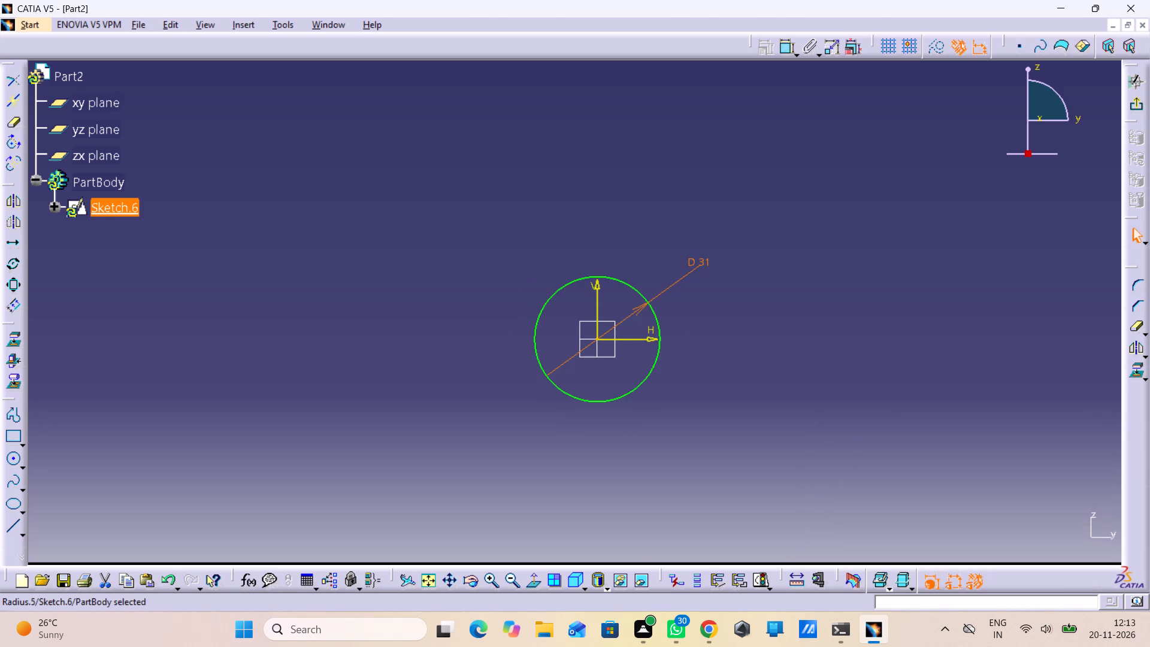
pyautogui.click(1134, 104)
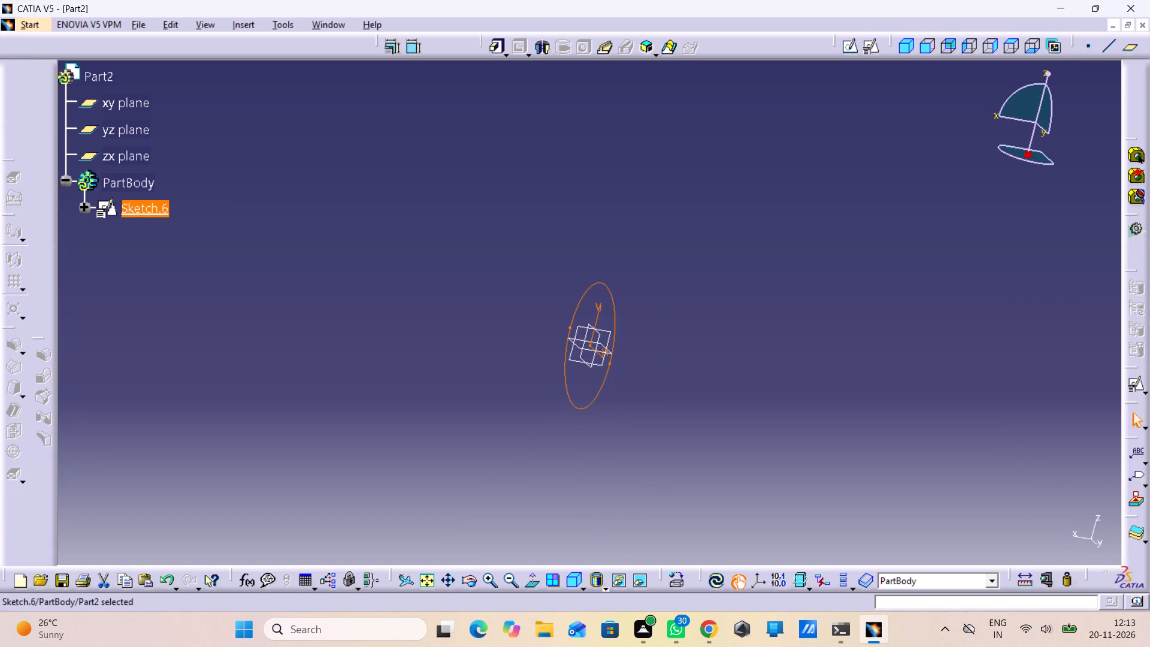
# Pad the 31 mm circle sketch with a length of 18 mm and mirrored extent.
pyautogui.click(500, 49)
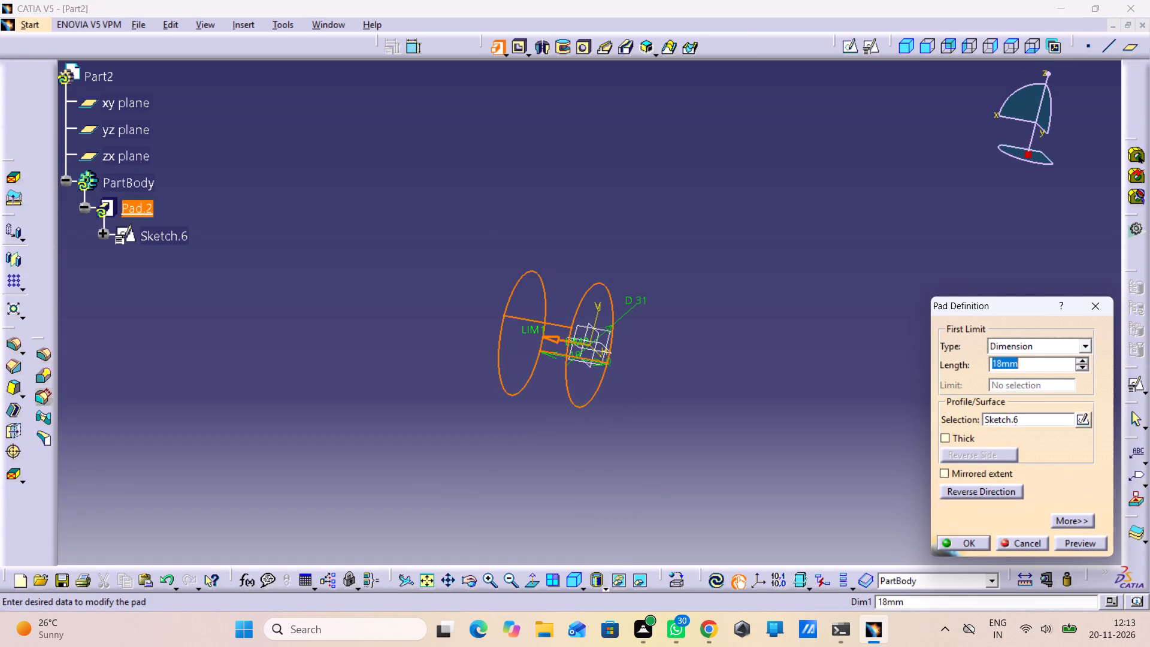
pyautogui.click(1004, 476)
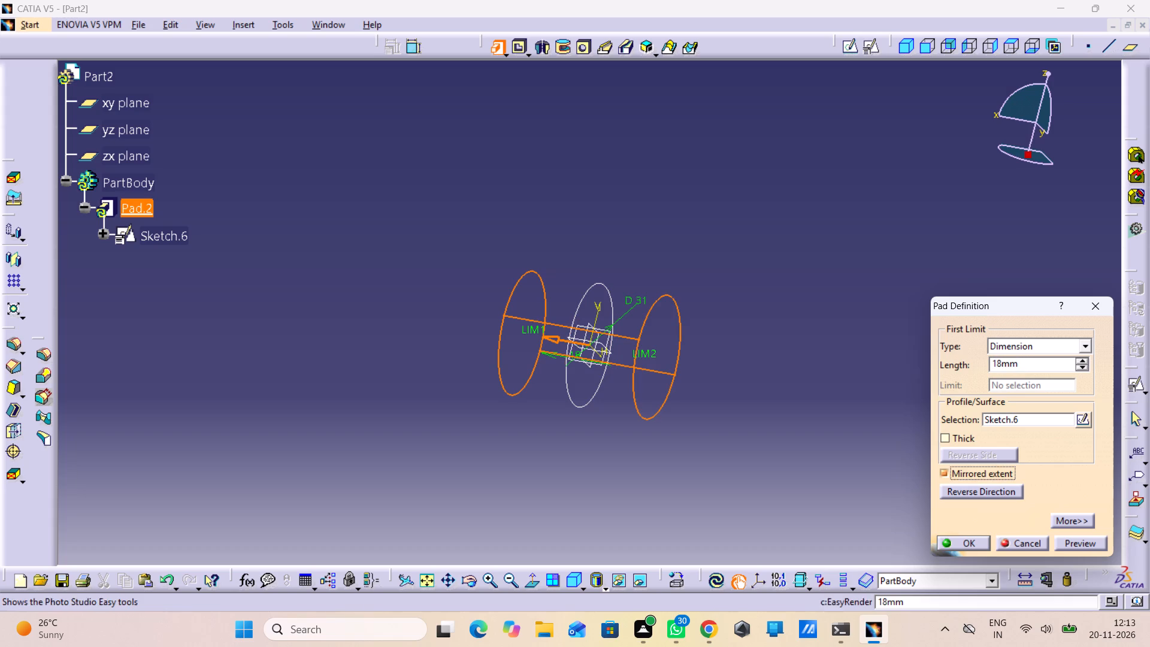
pyautogui.click(1085, 540)
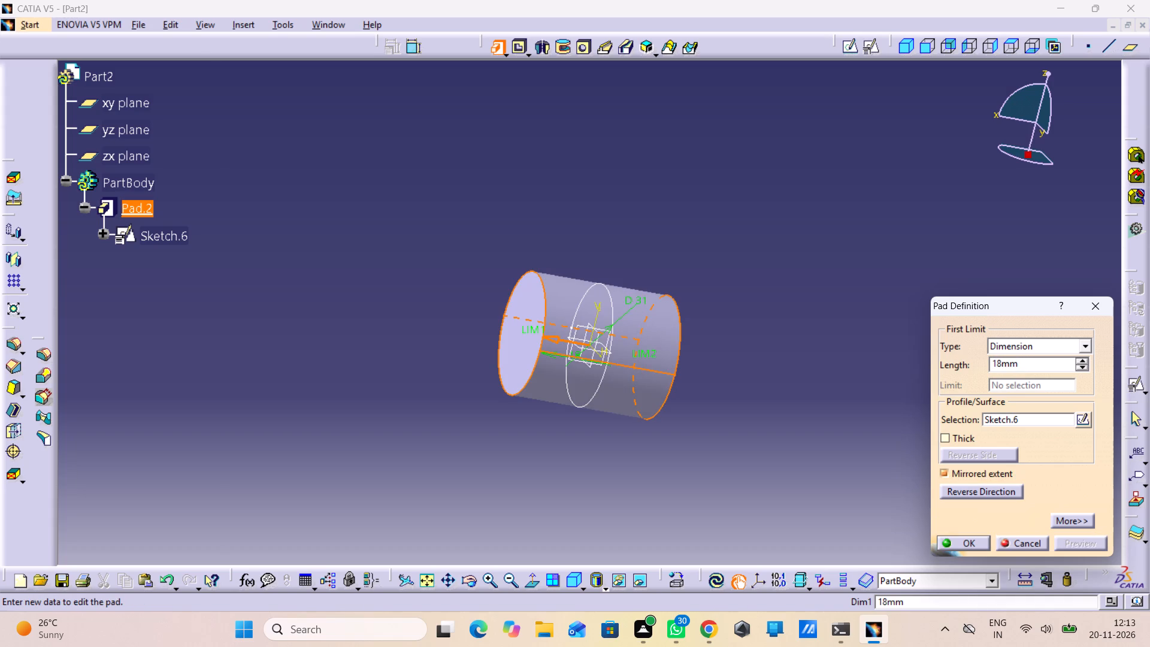
pyautogui.click(963, 544)
pyautogui.click(850, 504)
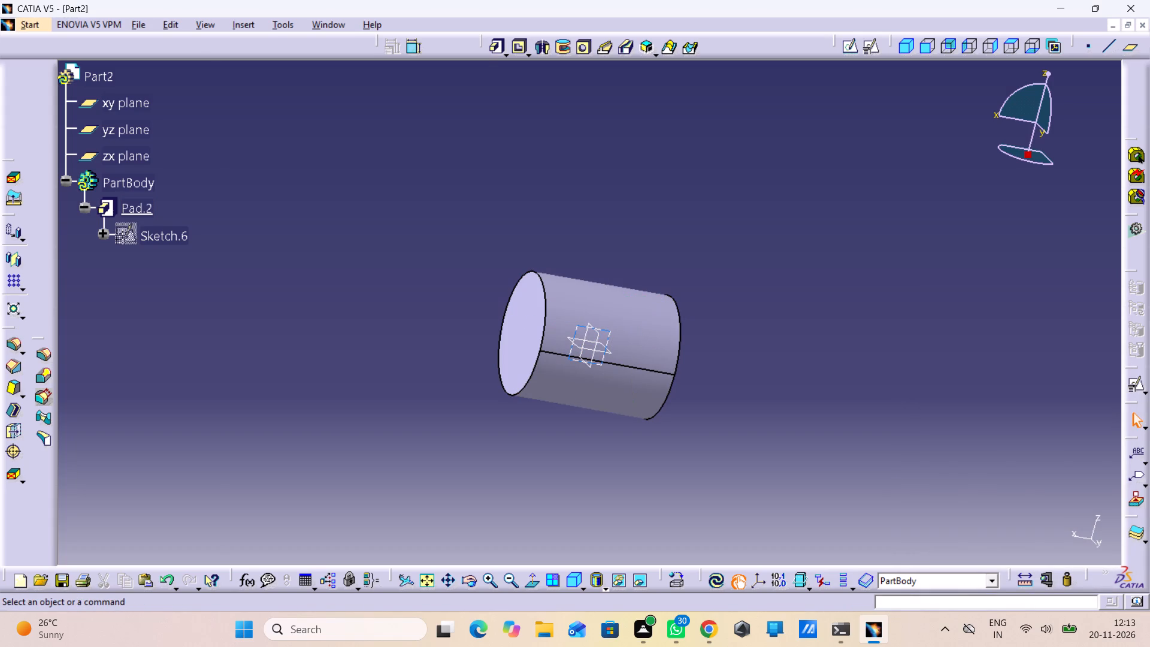
# Create a positioned sketch on the cylinder's flat end face with implicit origin and orientation.
pyautogui.click(597, 340)
pyautogui.click(549, 418)
pyautogui.click(519, 360)
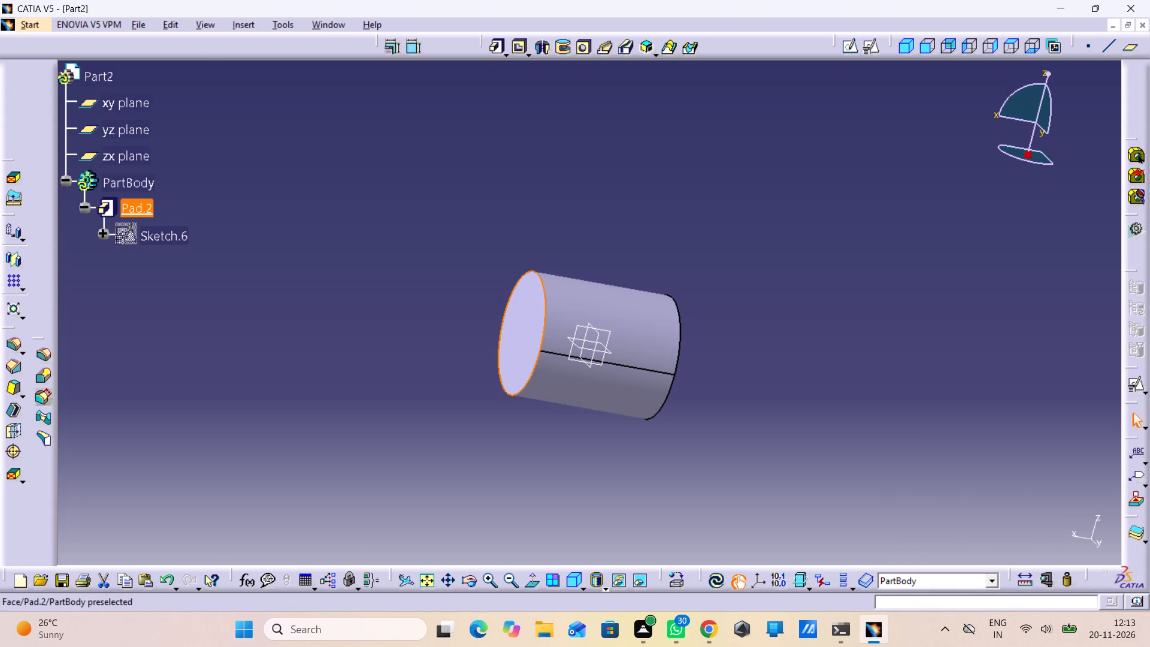
pyautogui.click(874, 43)
pyautogui.click(1019, 540)
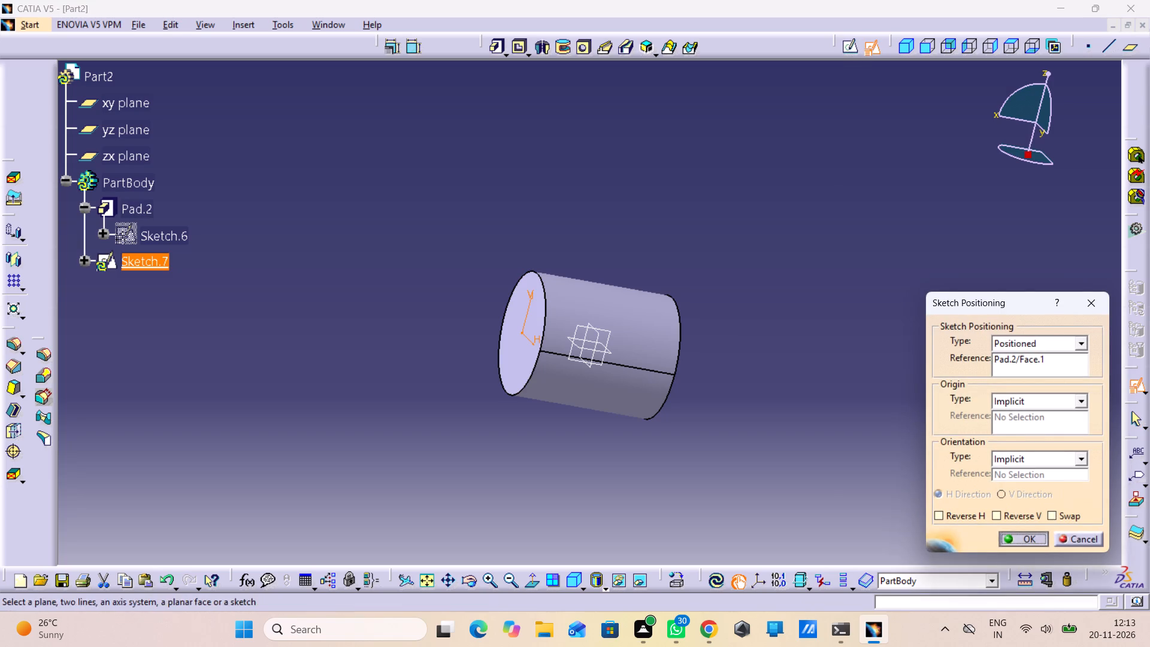
# Sketch a circle about 21.7 mm in diameter on the end face, centred on the sketch origin.
pyautogui.moveTo(613, 401); pyautogui.dragTo(975, 376, button='middle')
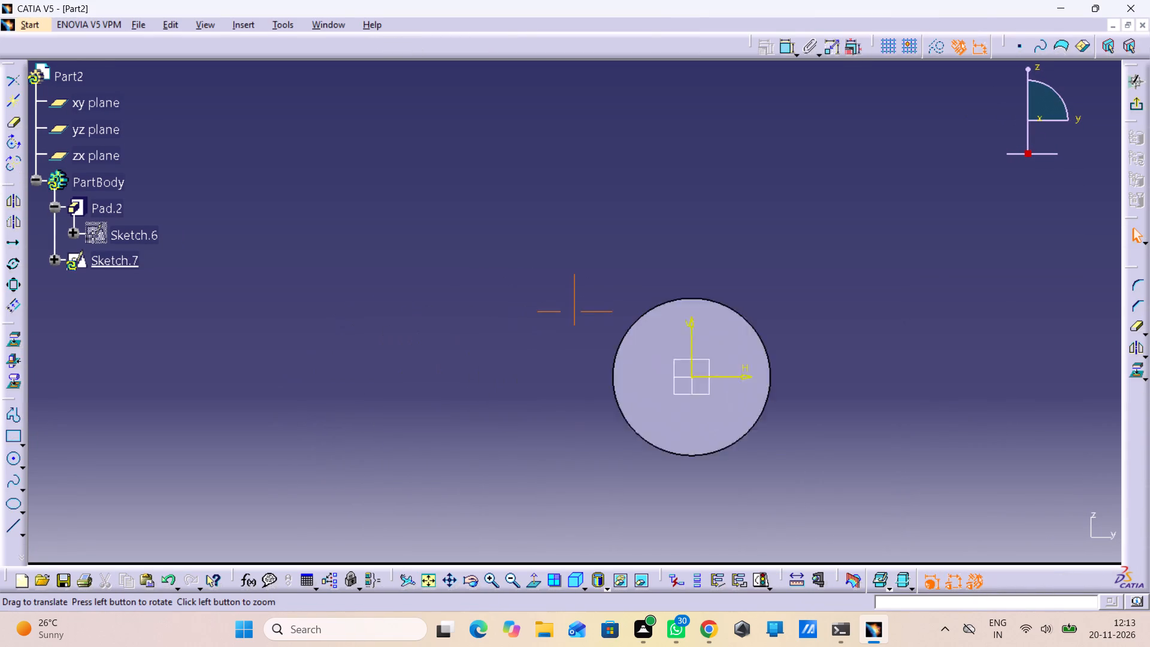
pyautogui.moveTo(975, 376); pyautogui.dragTo(1014, 373, button='middle')
pyautogui.scroll(-1, 1014, 362)
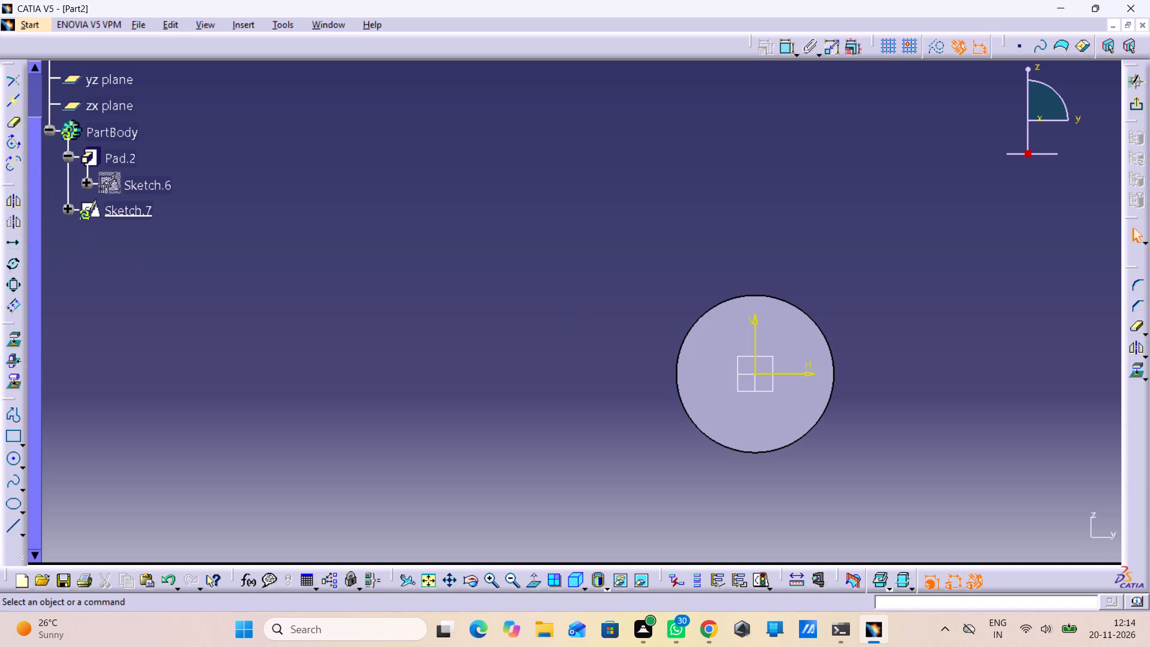
pyautogui.click(17, 466)
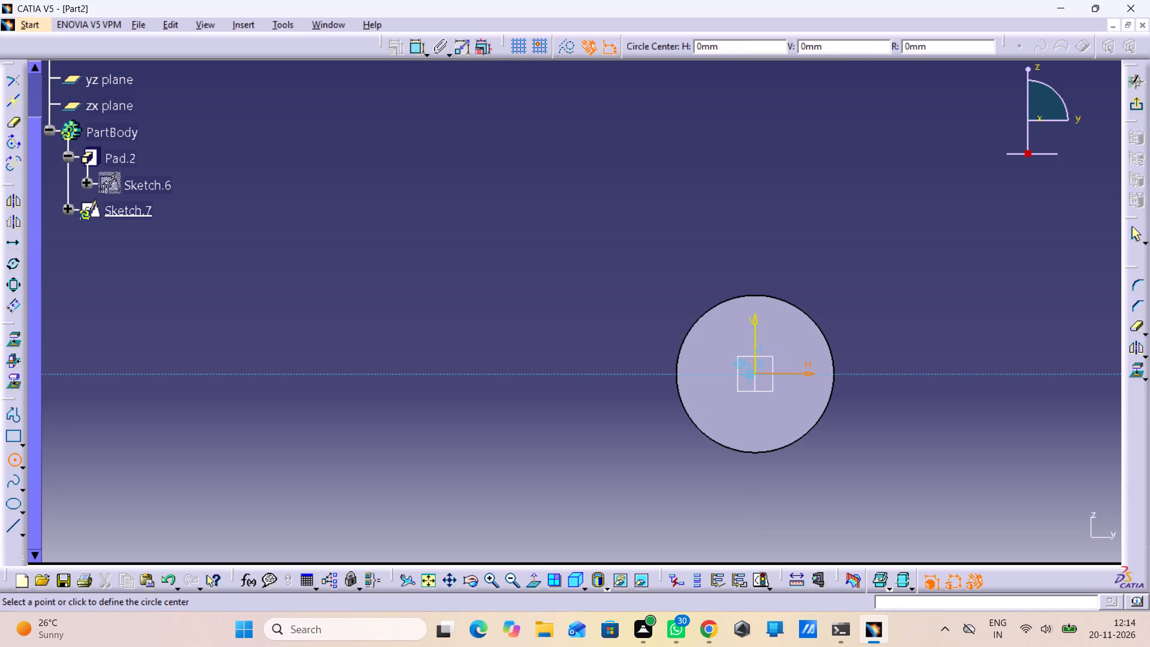
pyautogui.click(757, 373)
pyautogui.click(758, 431)
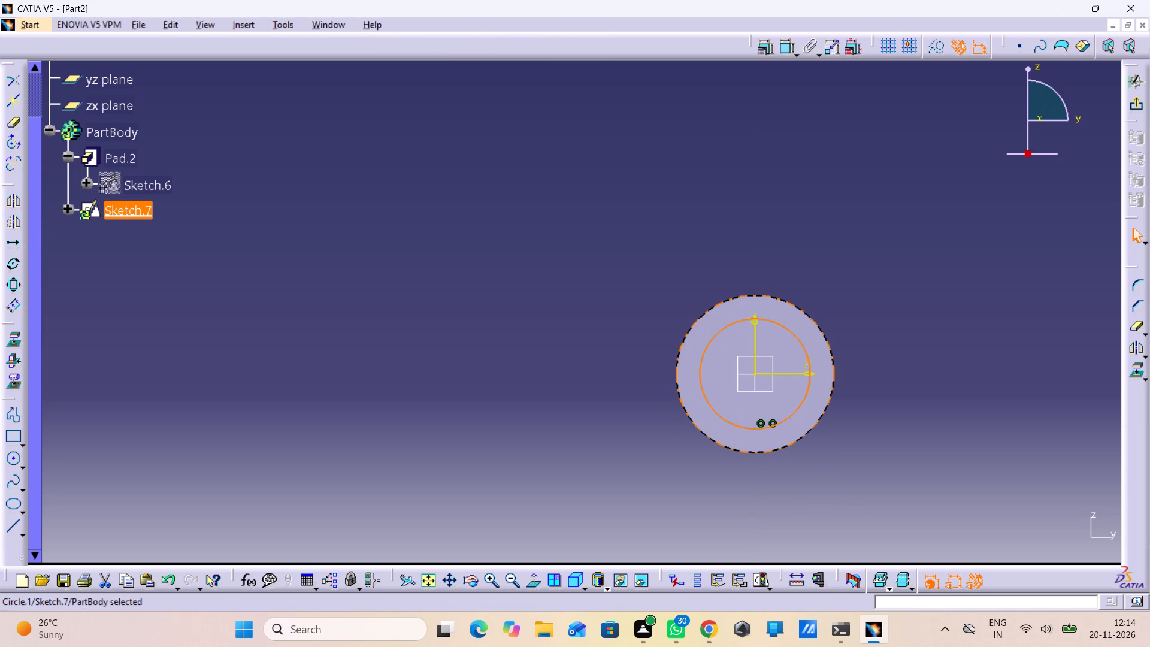
# Dimension the end-face circle's diameter, set it to 27 mm and exit the sketch.
pyautogui.click(788, 51)
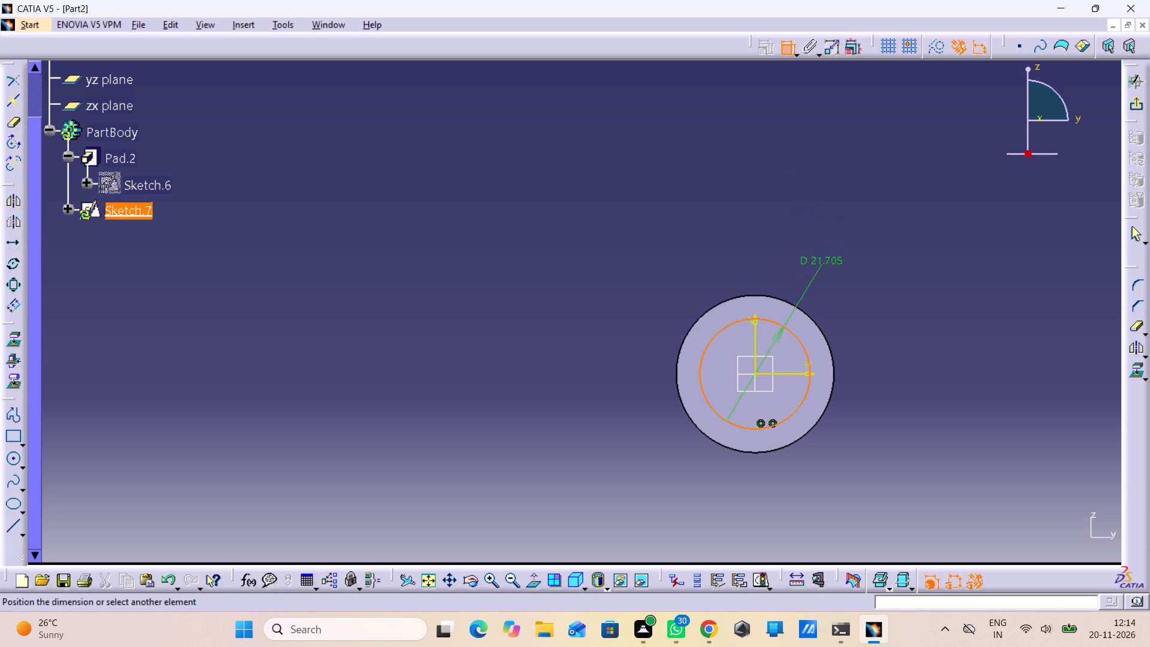
pyautogui.click(826, 283)
pyautogui.click(823, 276)
pyautogui.doubleClick(823, 276)
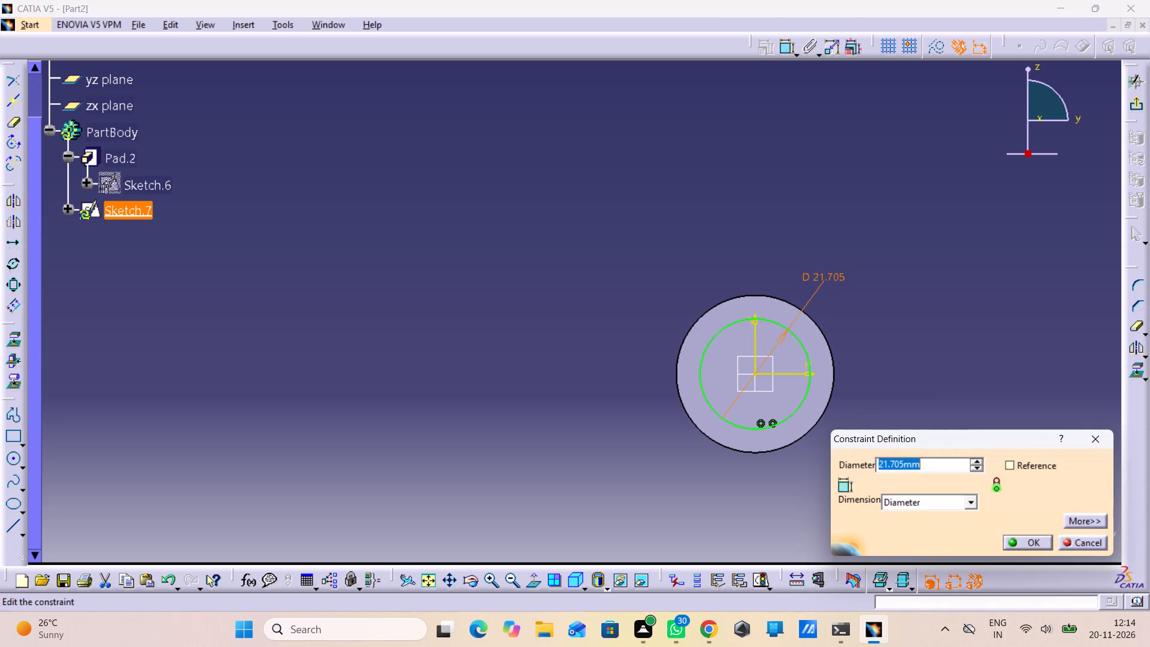
pyautogui.write('27')
pyautogui.press('Return')
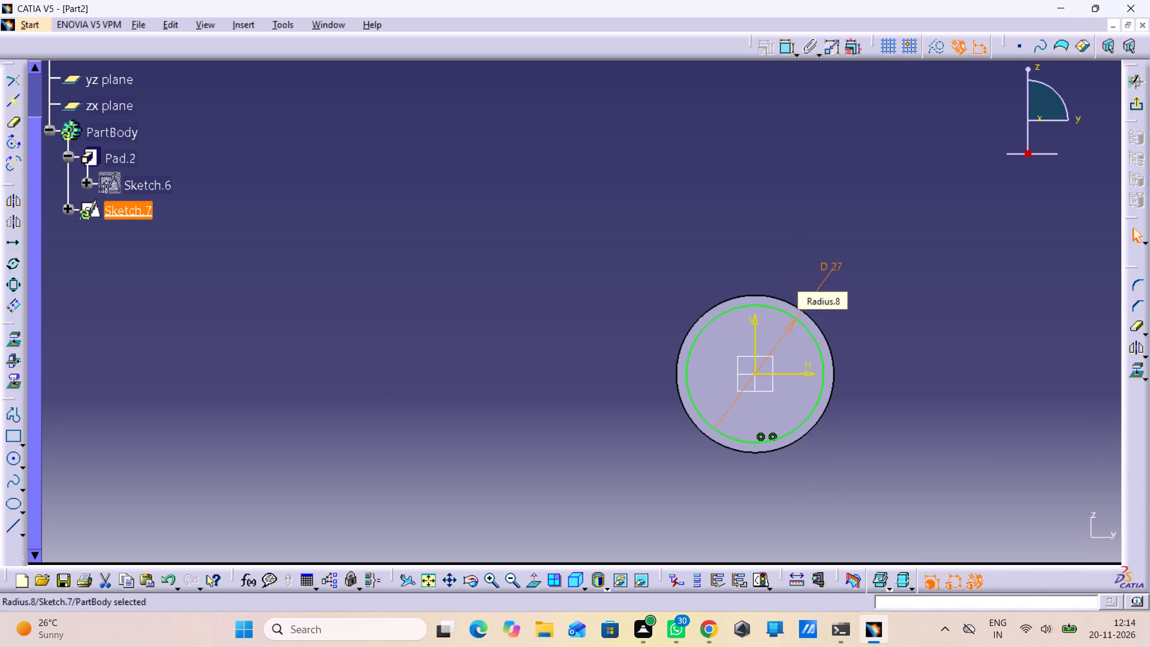
pyautogui.click(1139, 107)
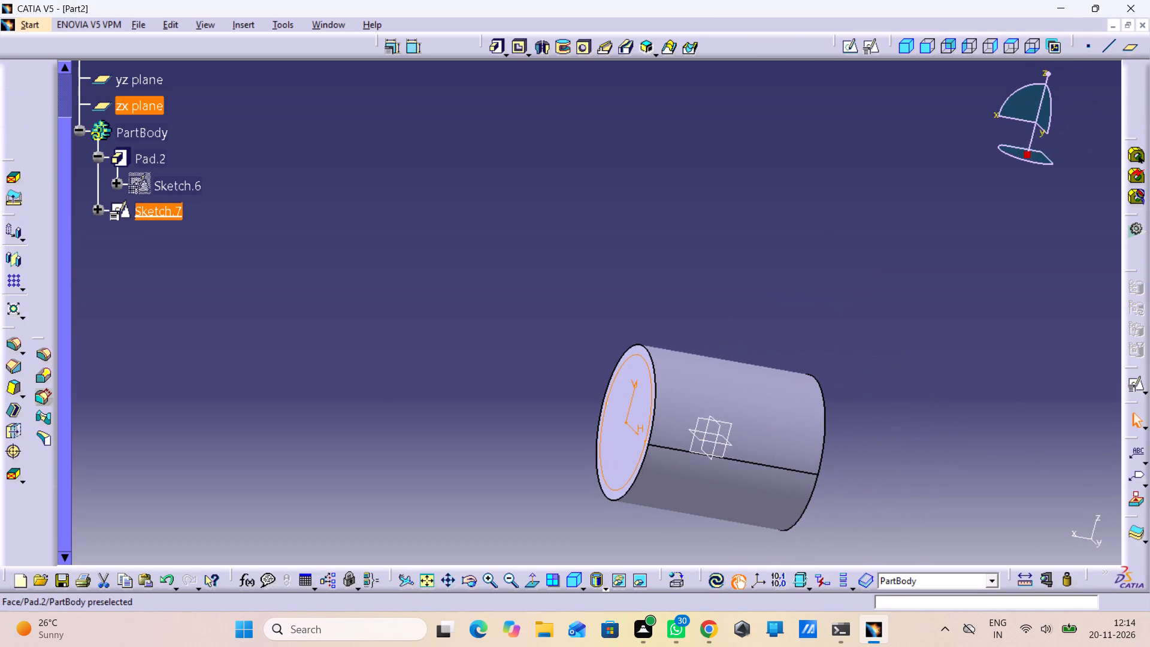
# Create a plane offset 42 mm from the yz plane, beyond the cylinder's sketched end face.
pyautogui.click(716, 432)
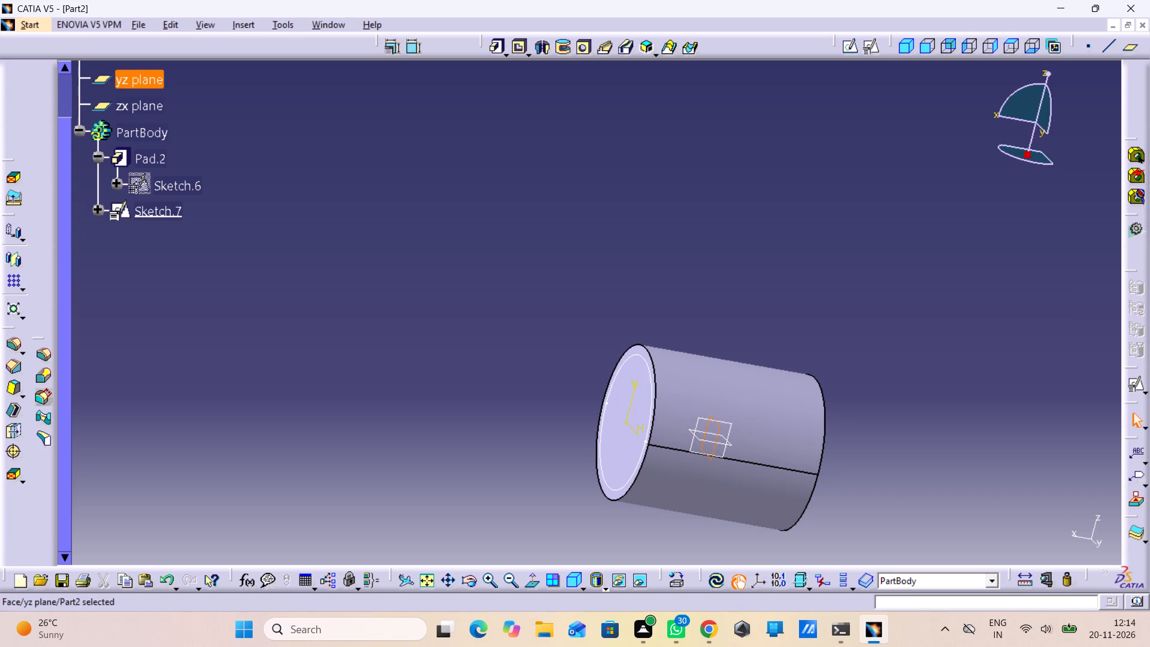
pyautogui.click(1133, 46)
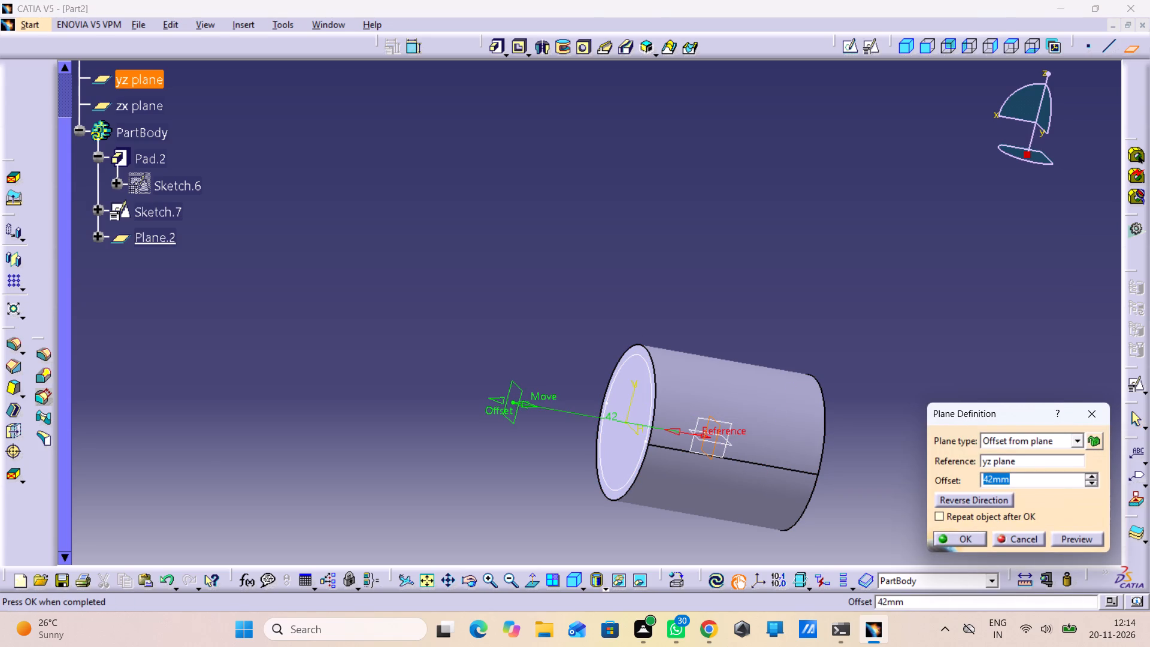
pyautogui.click(961, 543)
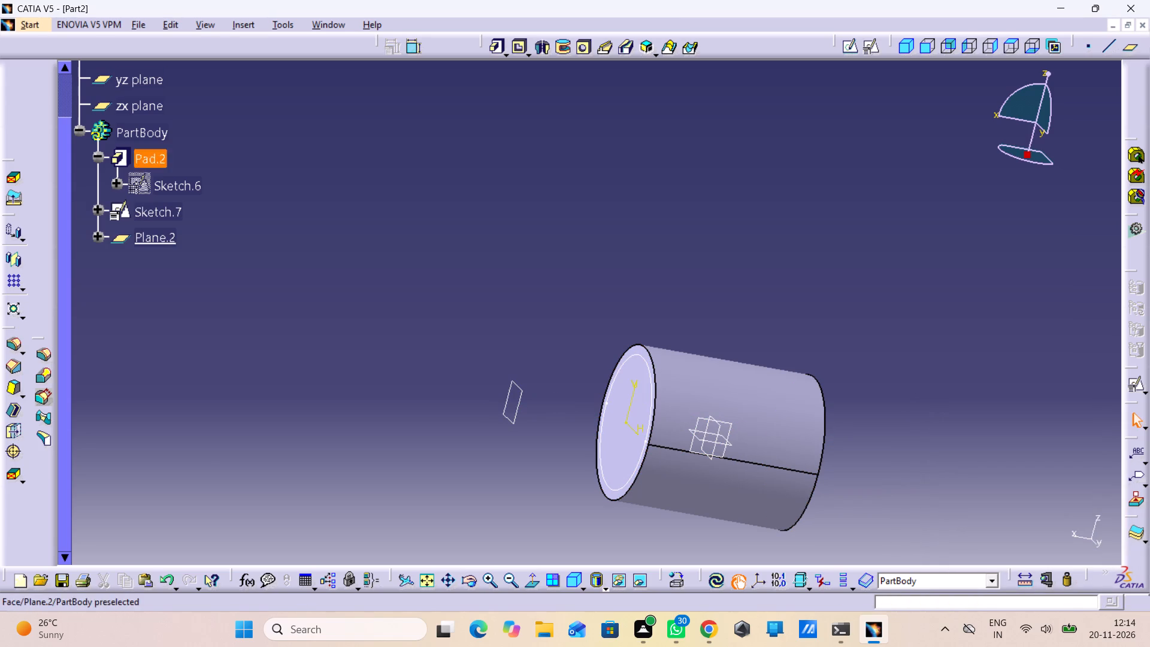
# Create a positioned sketch on the new offset plane with implicit origin and orientation.
pyautogui.click(514, 383)
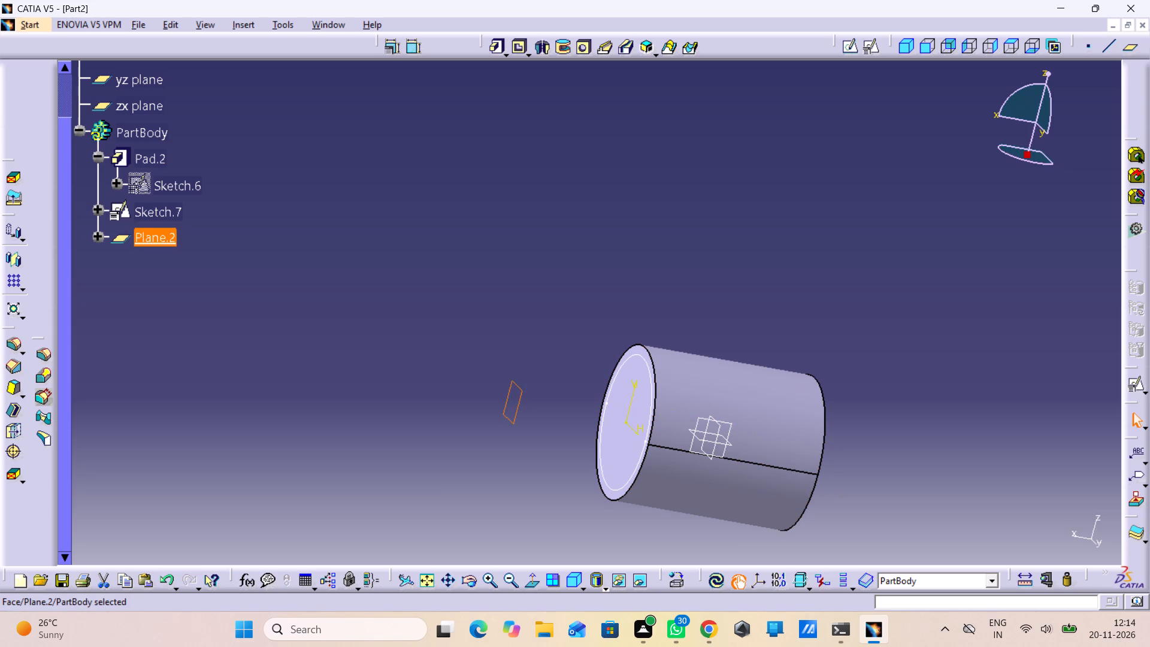
pyautogui.click(1134, 388)
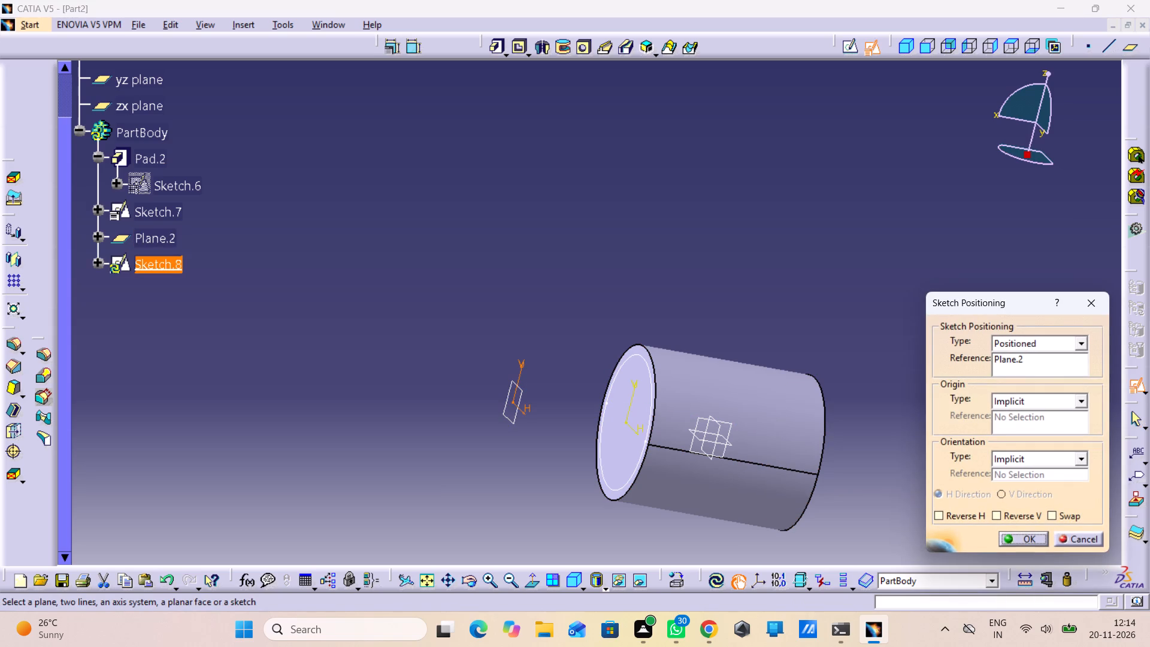
pyautogui.click(1036, 545)
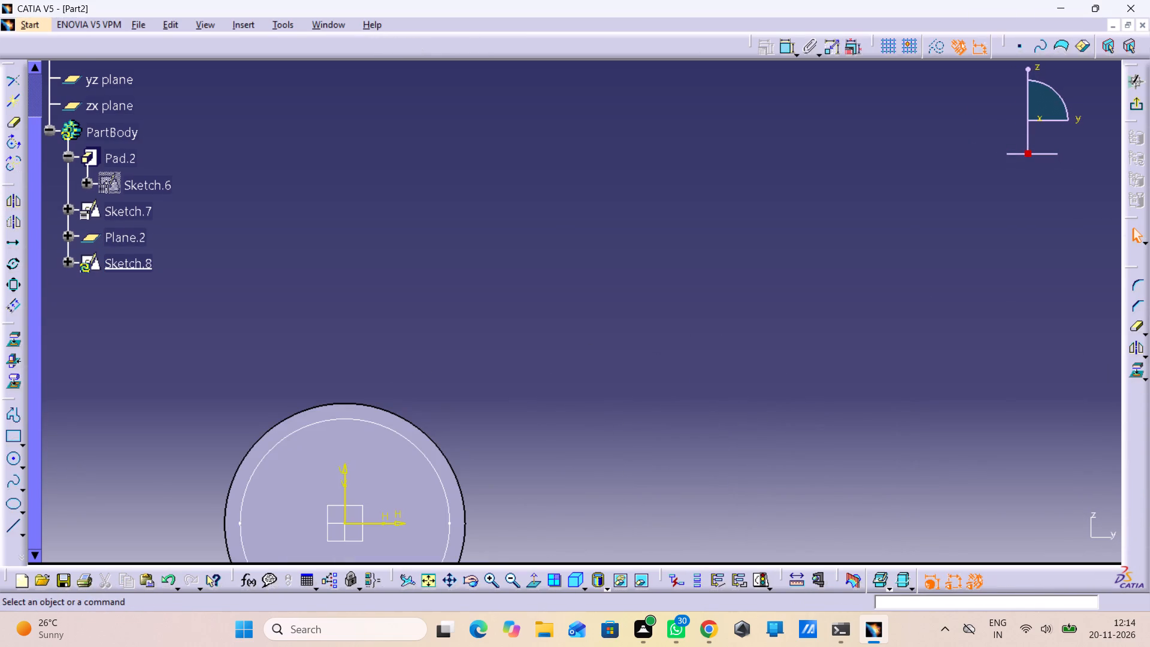
# Sketch a circle about 15 mm in diameter on the offset plane, centred on the sketch origin.
pyautogui.moveTo(528, 361); pyautogui.dragTo(723, 243, button='middle')
pyautogui.click(10, 462)
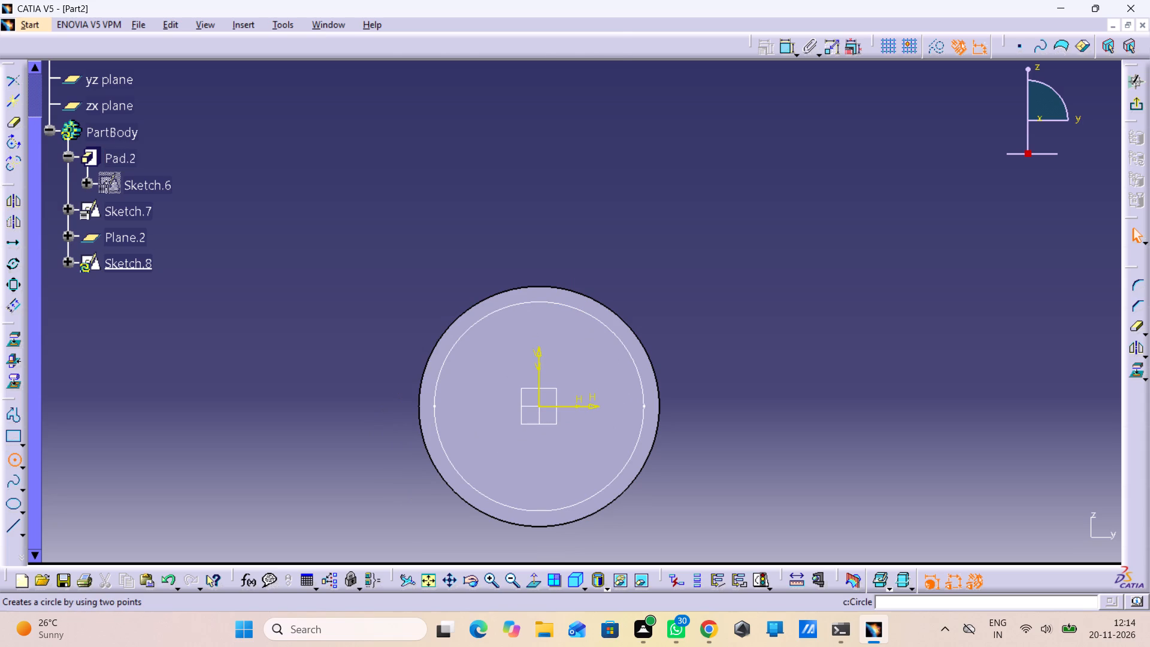
pyautogui.click(534, 409)
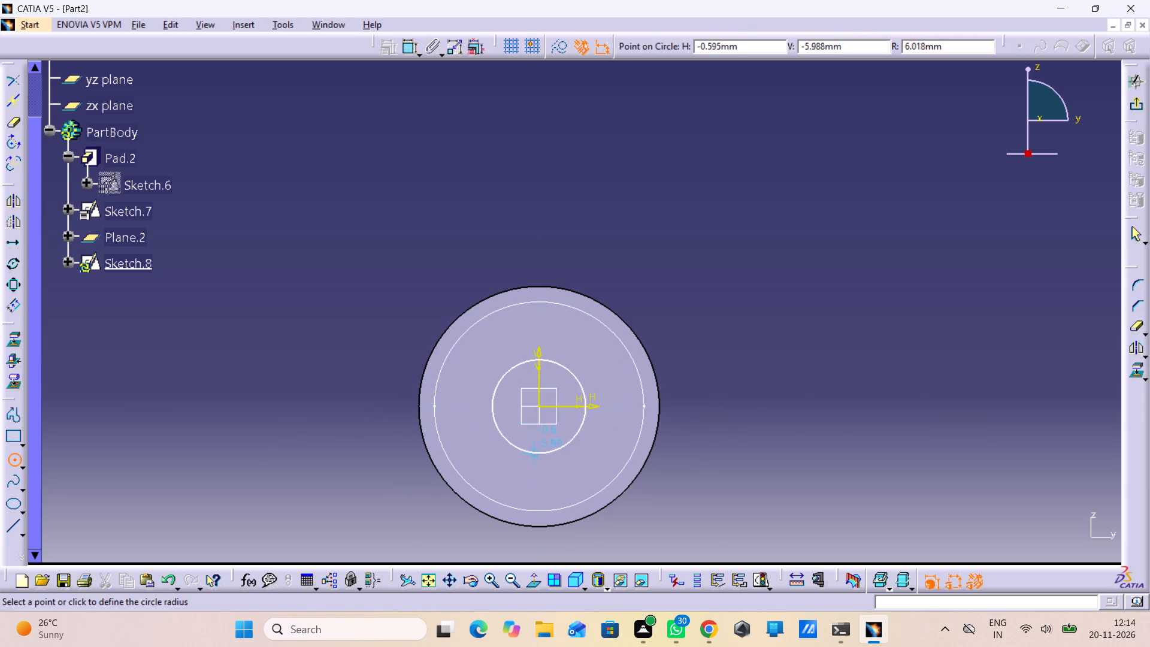
pyautogui.click(540, 468)
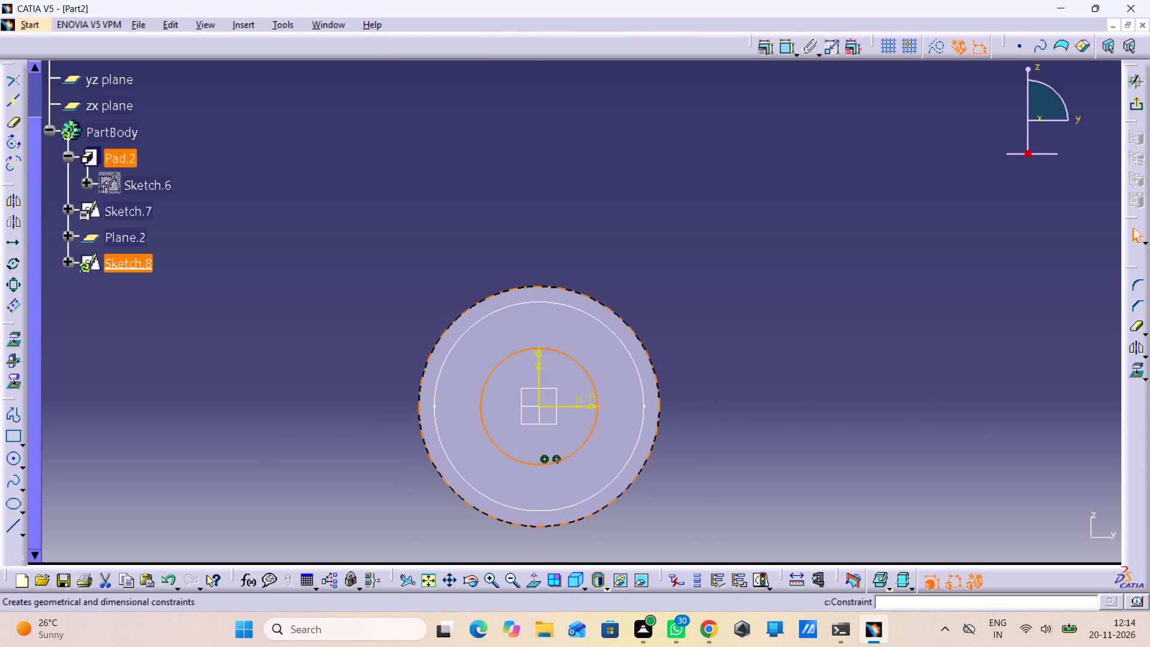
# Dimension the diameter of the circle on the offset plane and set it to 18 mm.
pyautogui.click(787, 47)
pyautogui.click(696, 285)
pyautogui.click(695, 283)
pyautogui.moveTo(695, 283); pyautogui.dragTo(703, 276)
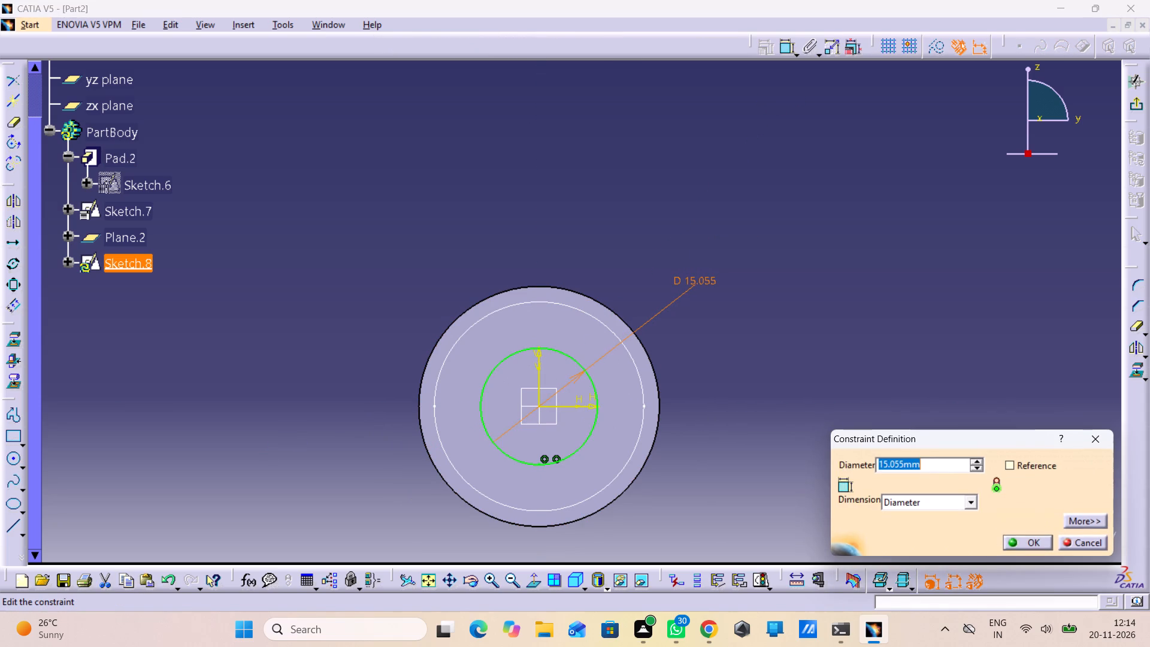
pyautogui.write('07')
pyautogui.press('BackSpace')
pyautogui.press('BackSpace')
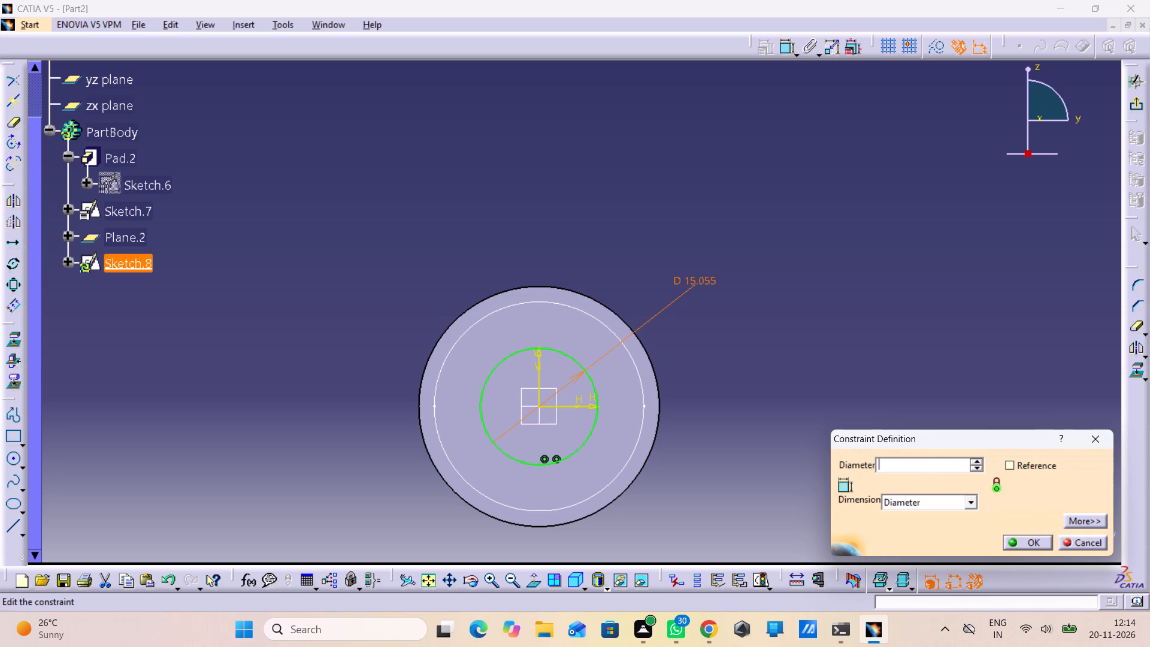
pyautogui.write('18')
pyautogui.press('Return')
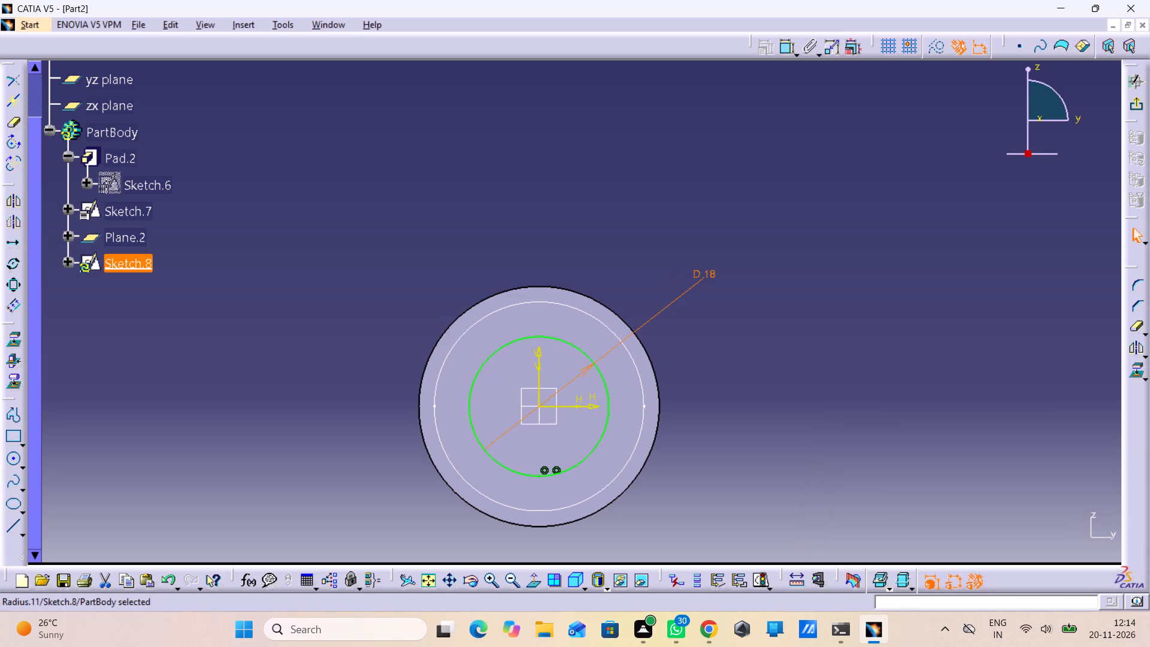
# Create a multi-sections solid between the 18 mm circle on the offset plane and the 27 mm circle on the cylinder's end face.
pyautogui.click(1133, 107)
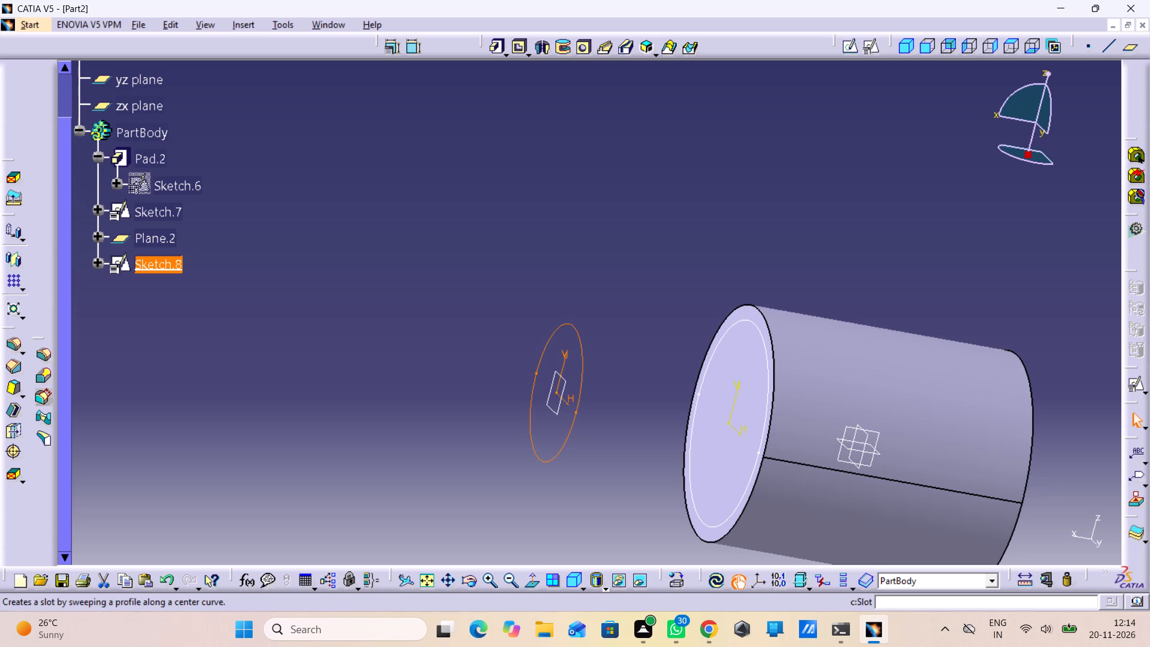
pyautogui.click(664, 46)
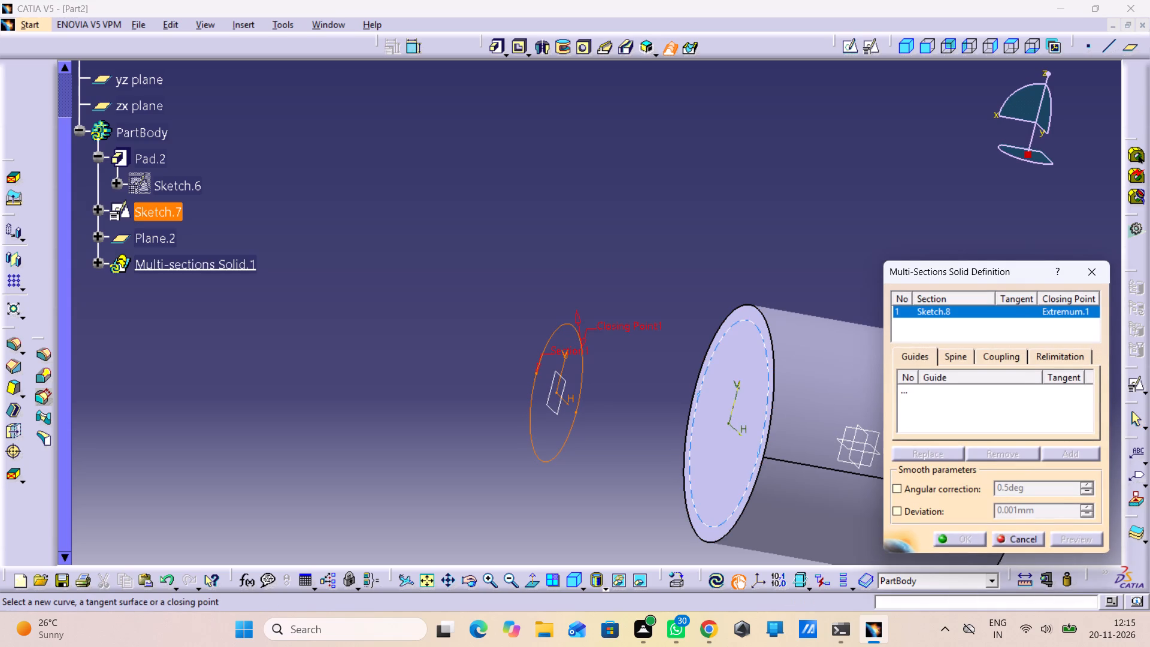
pyautogui.click(757, 329)
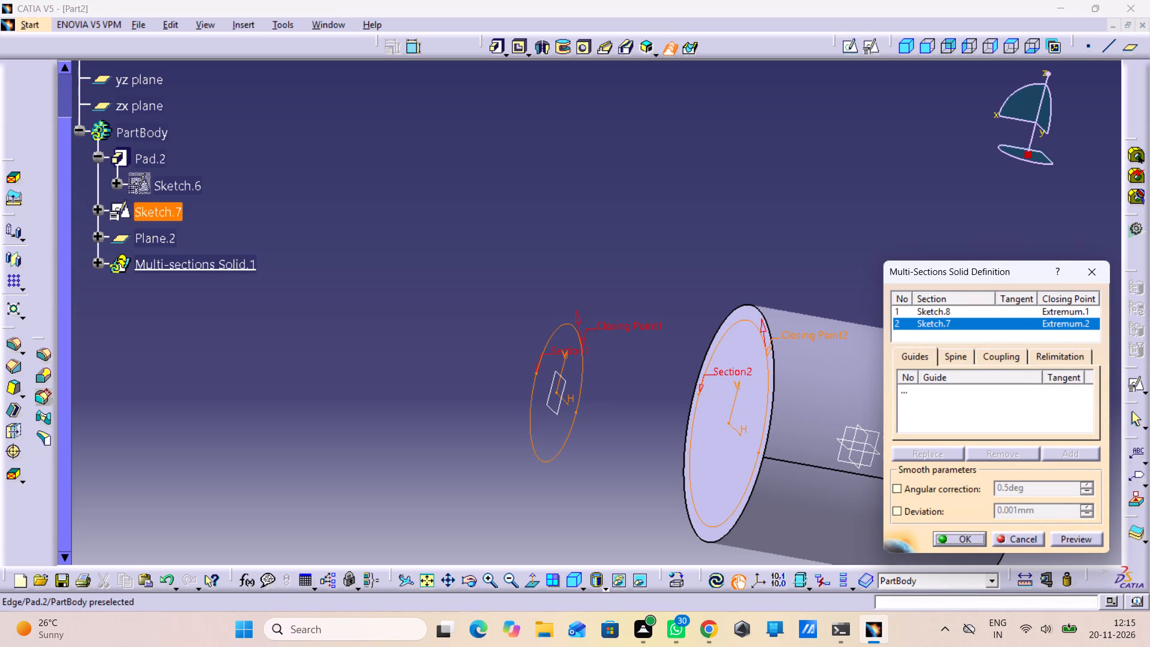
pyautogui.click(1061, 536)
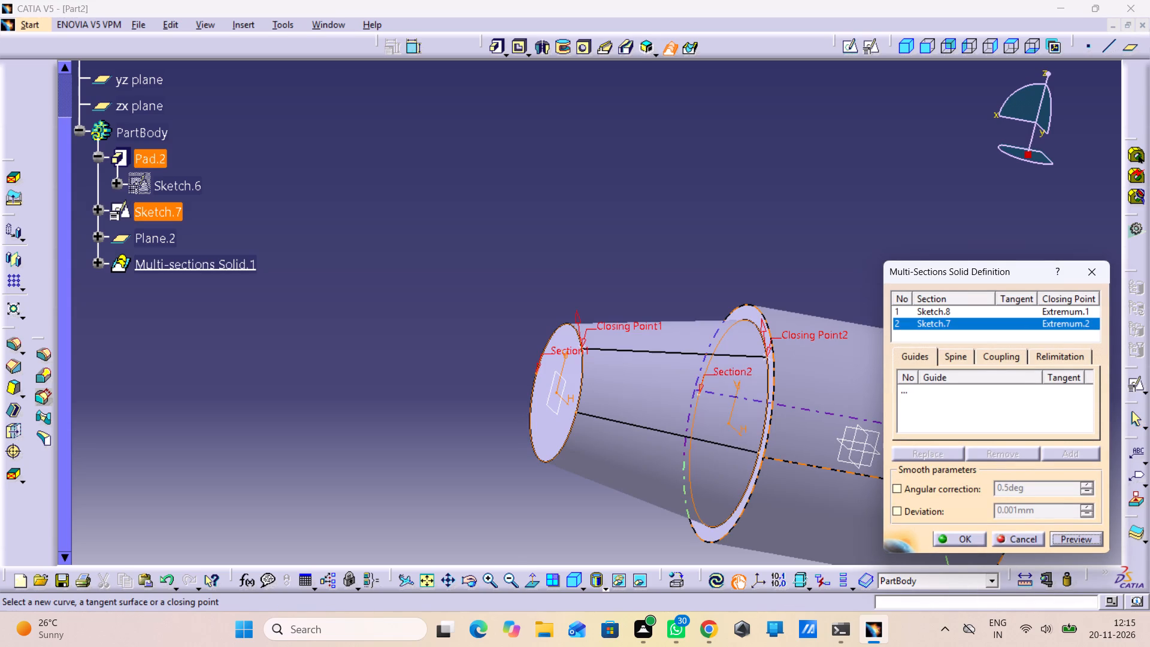
pyautogui.click(964, 536)
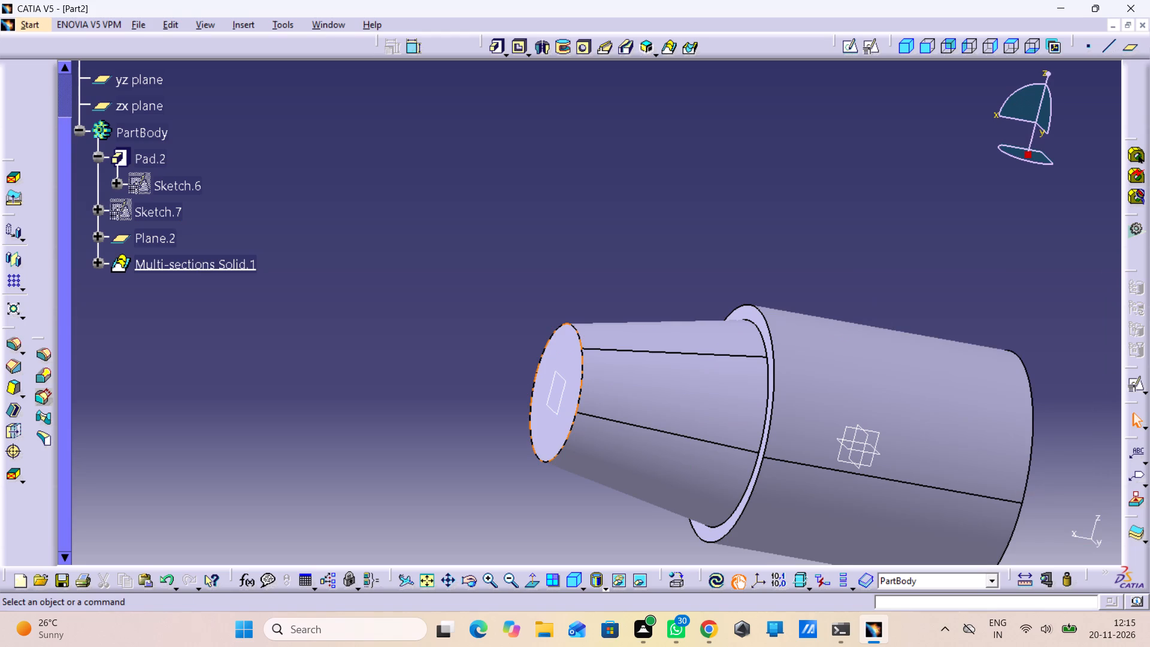
# Open a new sketch on the small end face of the tapered solid.
pyautogui.click(561, 275)
pyautogui.moveTo(630, 261); pyautogui.dragTo(655, 325, button='middle')
pyautogui.rightClick(634, 259)
pyautogui.moveTo(647, 336); pyautogui.dragTo(613, 306, button='middle')
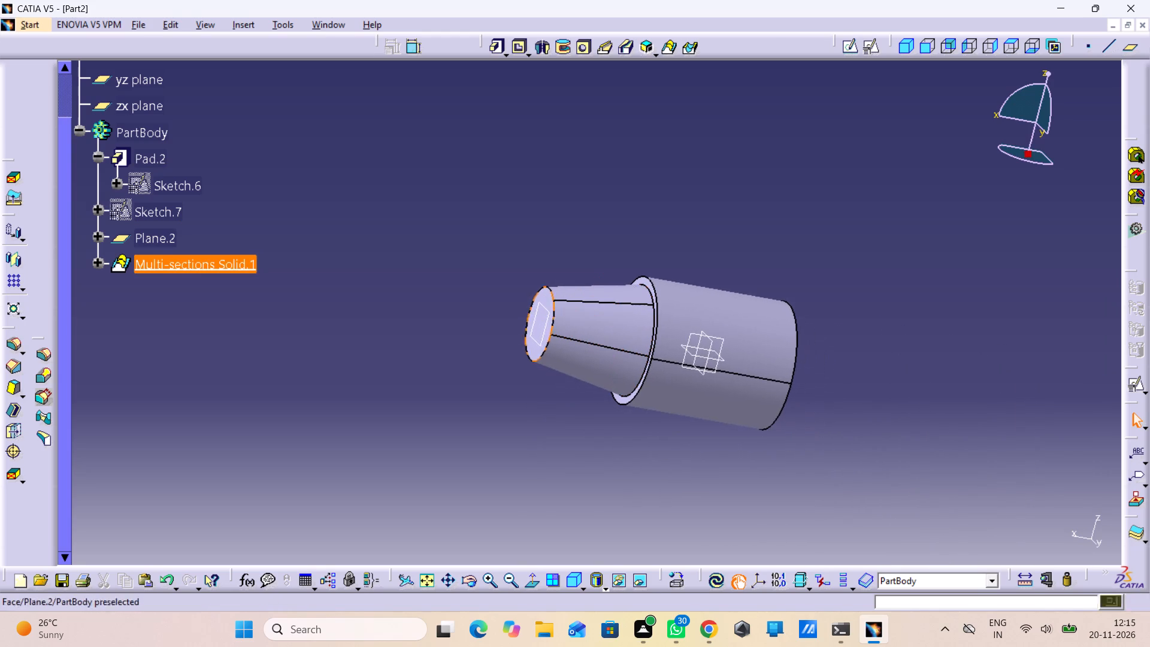
pyautogui.click(541, 329)
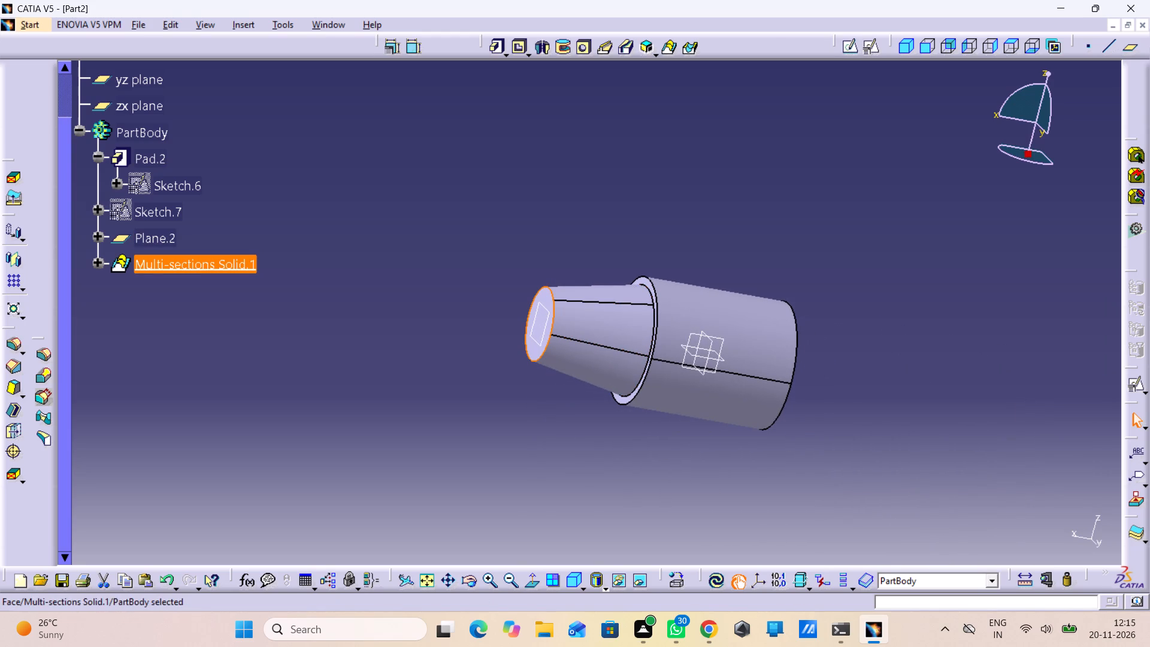
pyautogui.moveTo(852, 47); pyautogui.dragTo(854, 56)
pyautogui.click(852, 42)
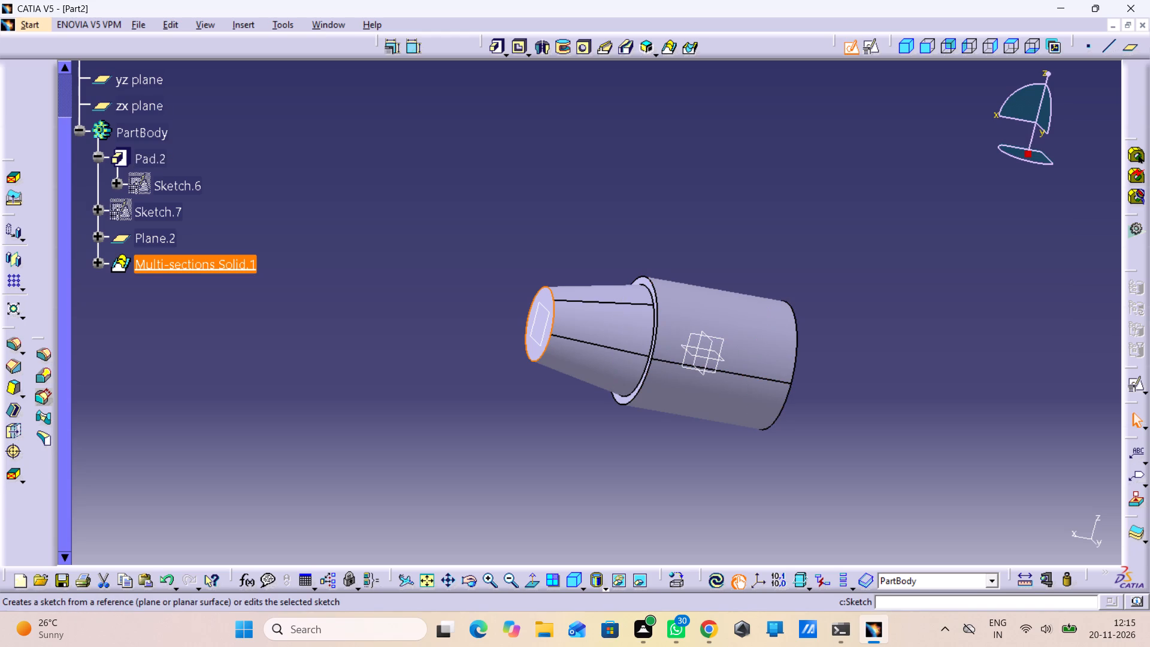
pyautogui.moveTo(631, 231); pyautogui.dragTo(771, 219, button='middle')
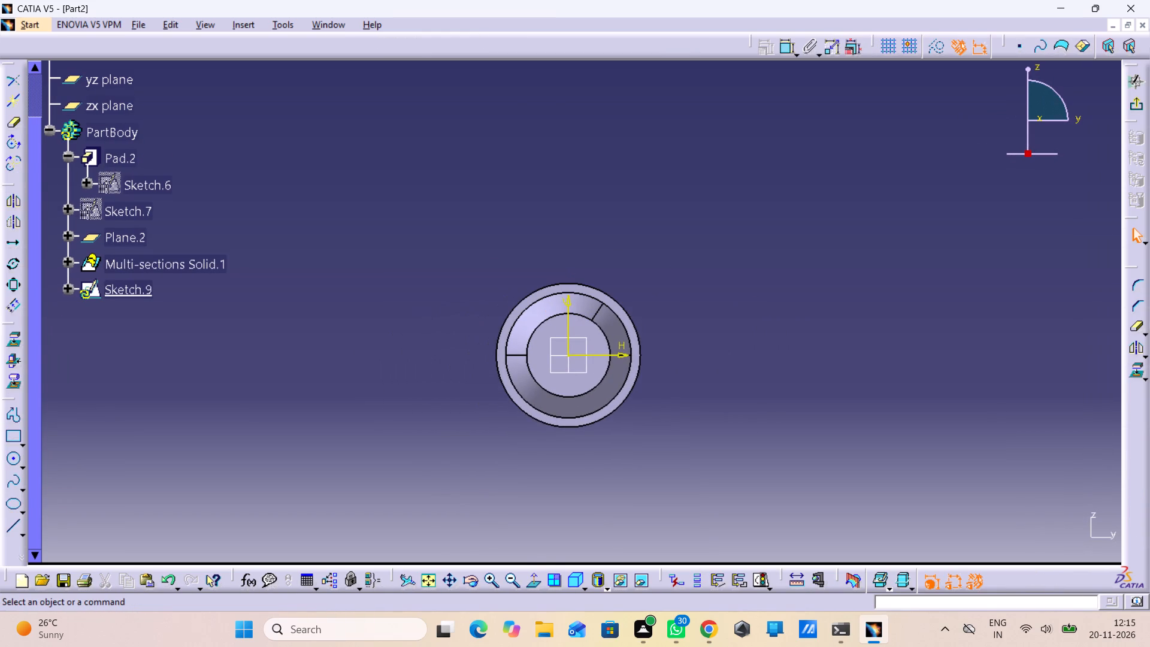
# Sketch a circle about 7.7 mm in diameter on the small end face, centred on the sketch origin.
pyautogui.click(22, 450)
pyautogui.click(16, 460)
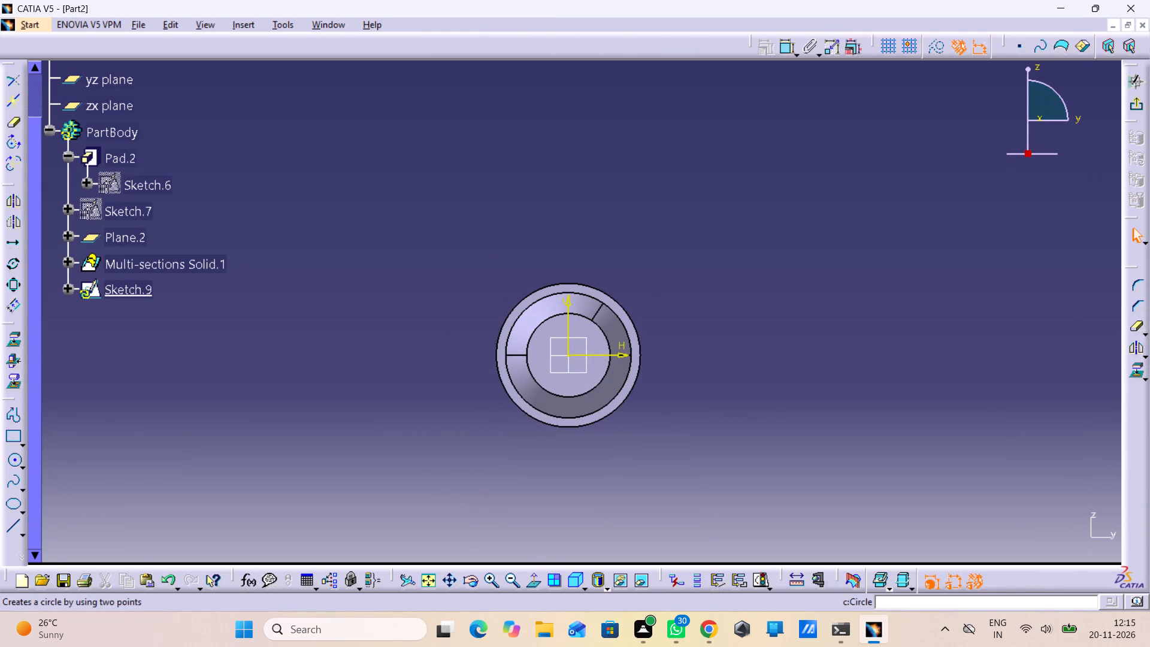
pyautogui.click(16, 460)
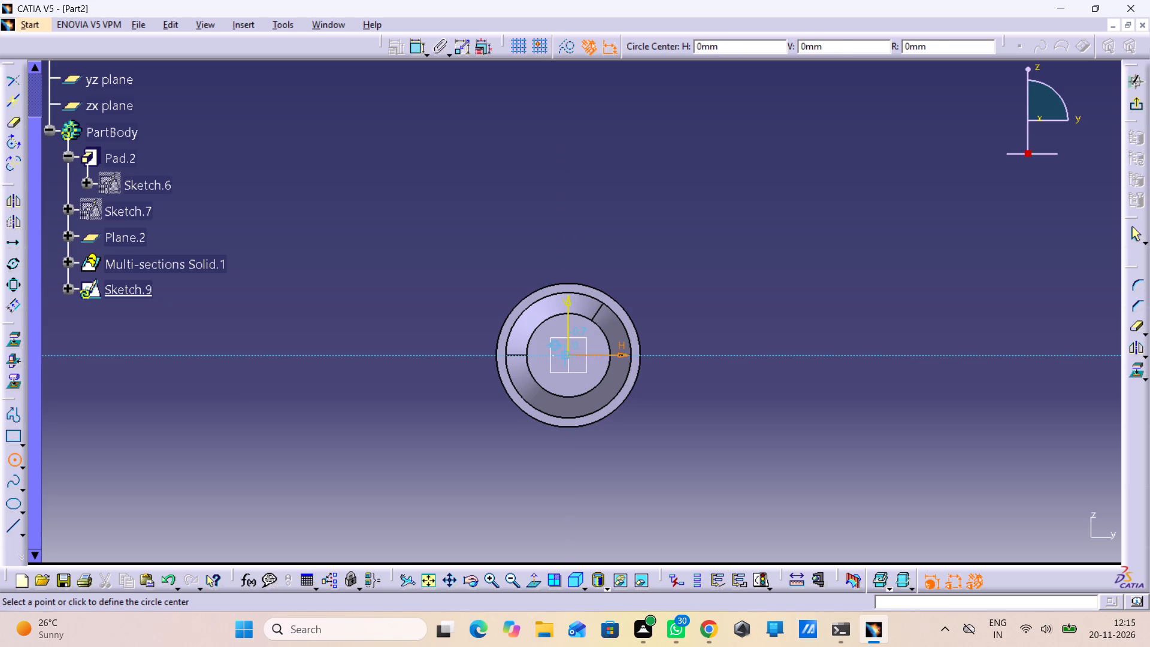
pyautogui.click(568, 356)
pyautogui.click(568, 376)
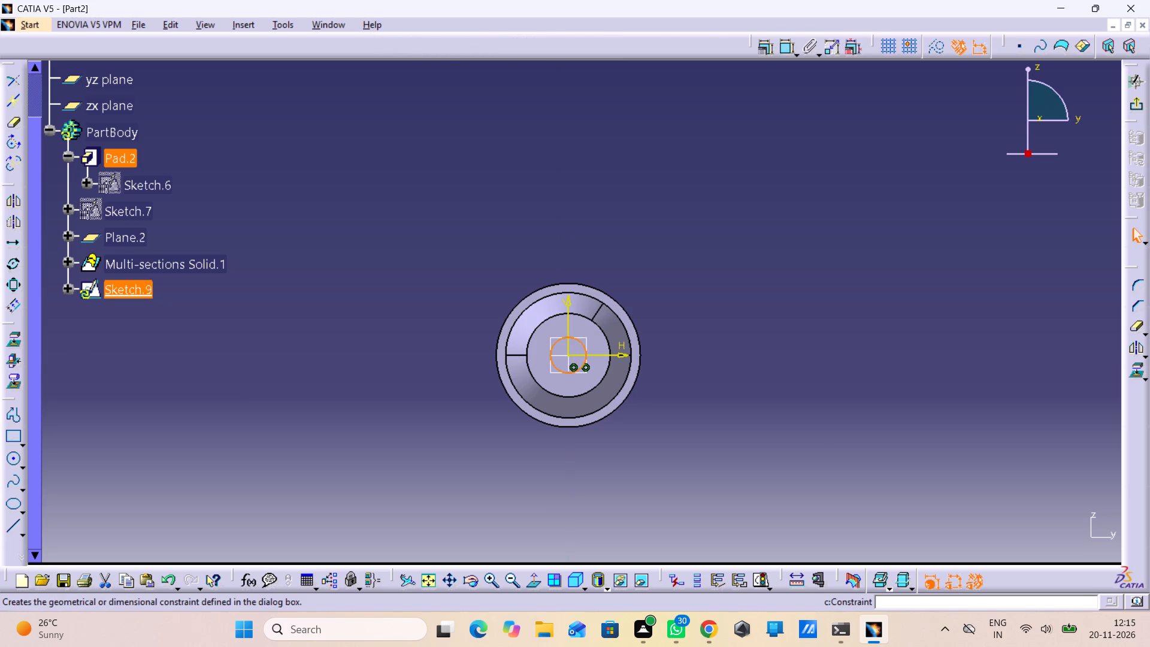
# Dimension the diameter of the small end face's circle, set it to 12.5 mm and leave the sketch.
pyautogui.moveTo(786, 49); pyautogui.dragTo(788, 56)
pyautogui.click(656, 300)
pyautogui.doubleClick(653, 296)
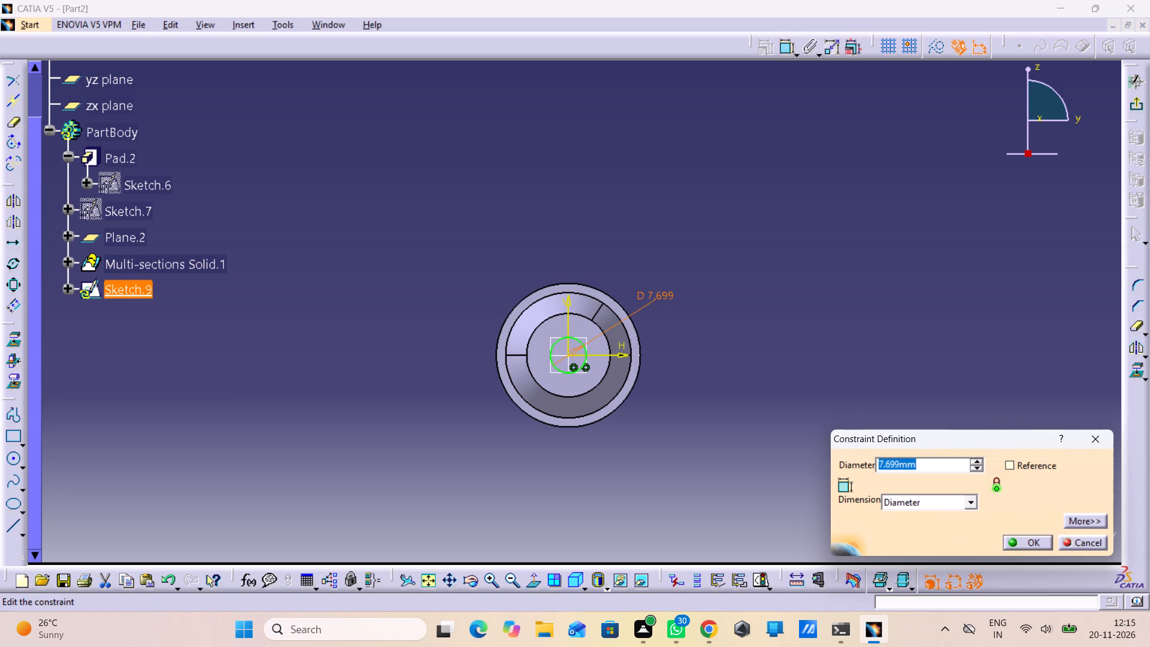
pyautogui.write('12.')
pyautogui.press('5')
pyautogui.press('Return')
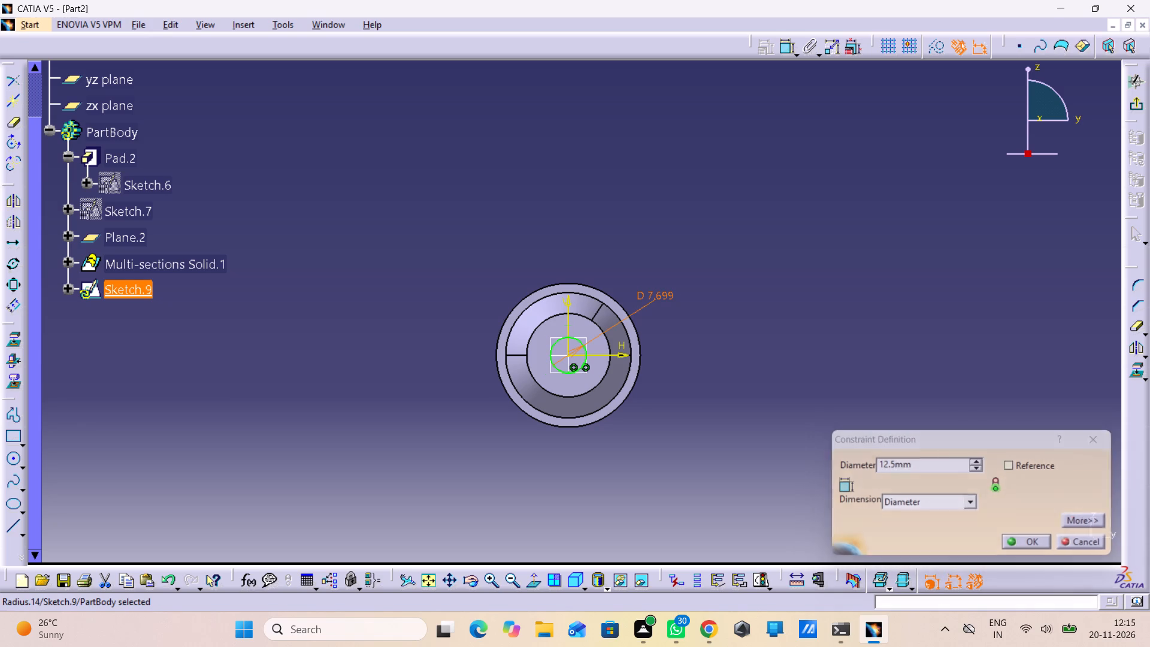
pyautogui.click(1135, 101)
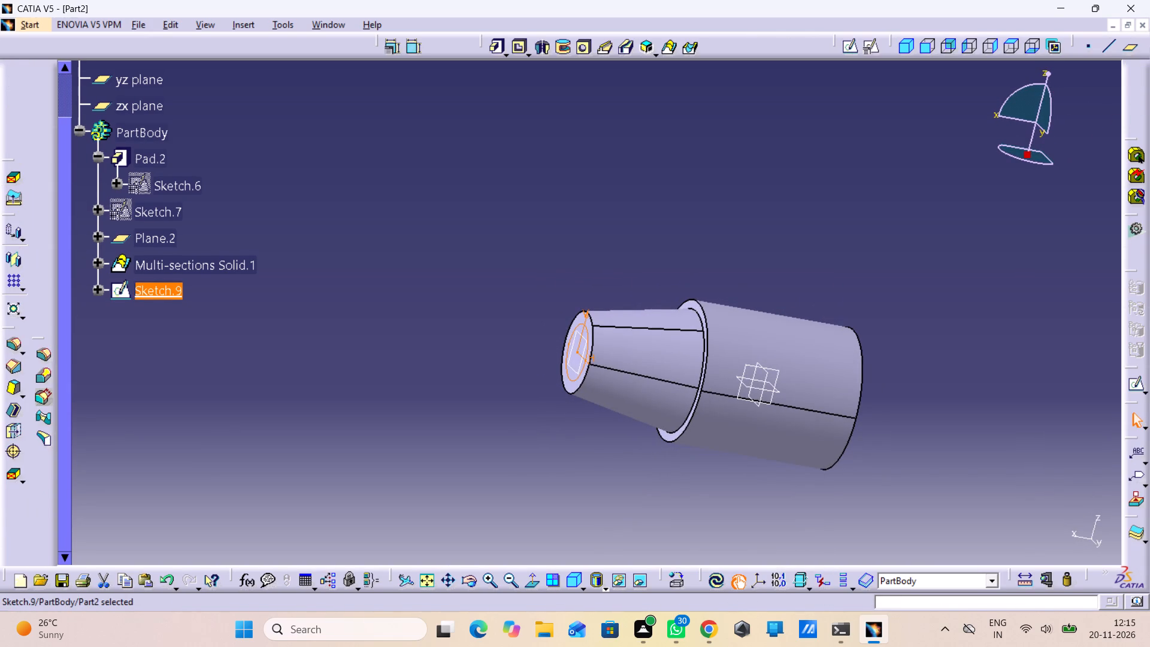
# Pocket the 12.5 mm circle through the tapered solid and cylinder with the Up to last limit.
pyautogui.click(522, 34)
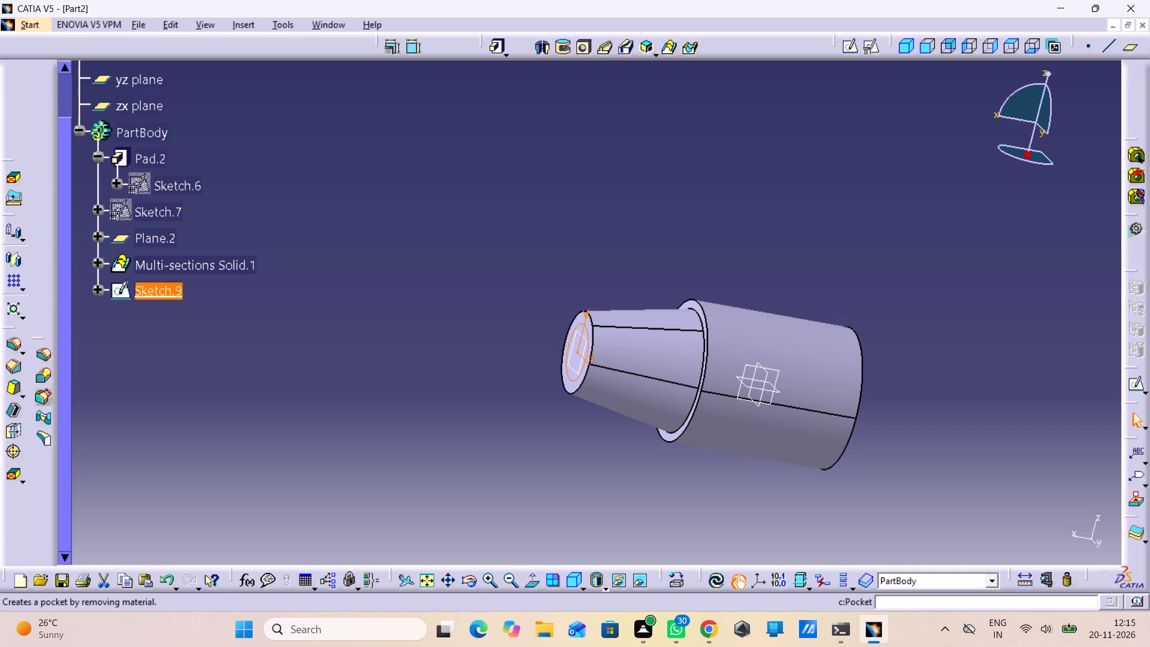
pyautogui.click(519, 42)
pyautogui.click(1012, 349)
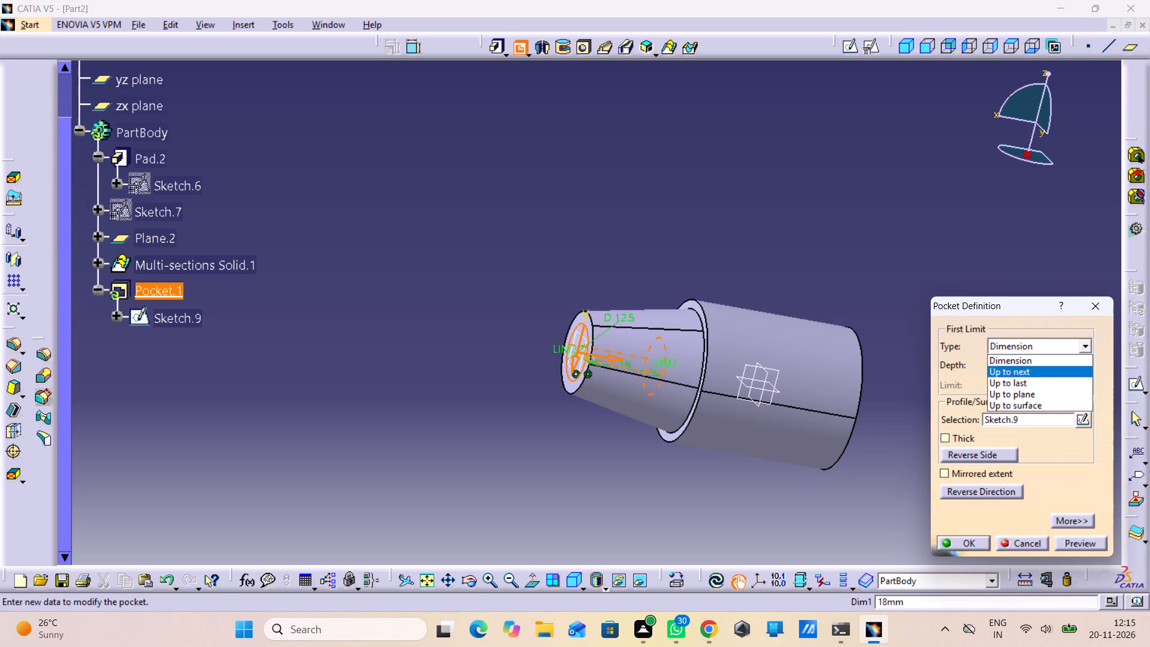
pyautogui.click(1016, 377)
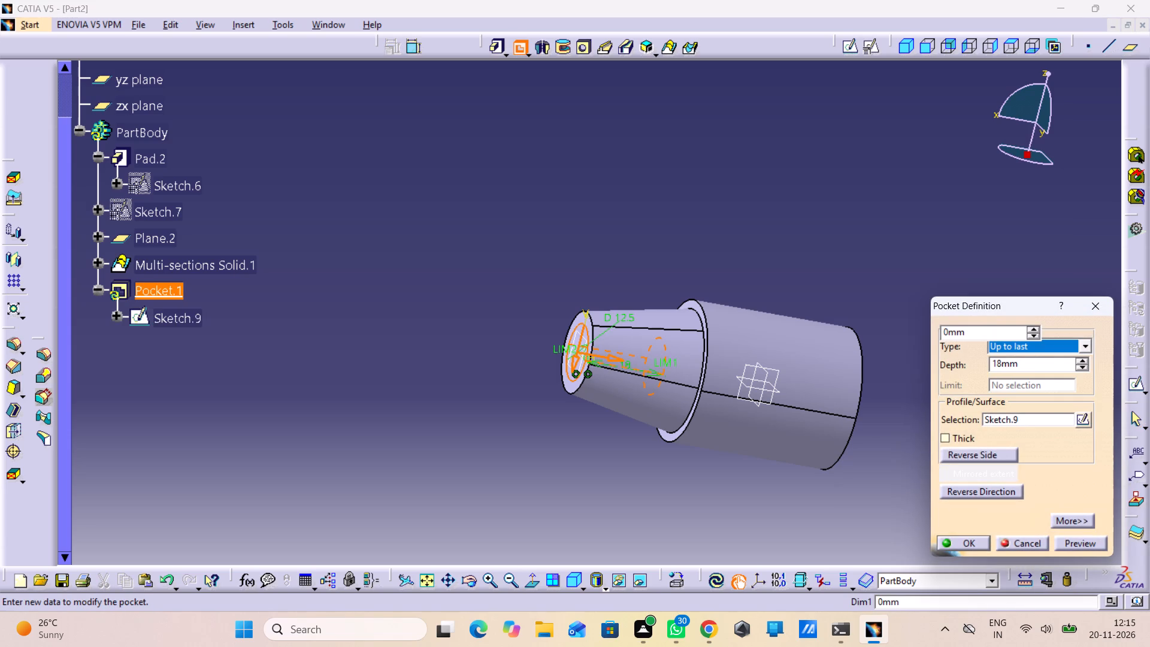
pyautogui.click(1063, 543)
pyautogui.click(967, 540)
pyautogui.click(760, 510)
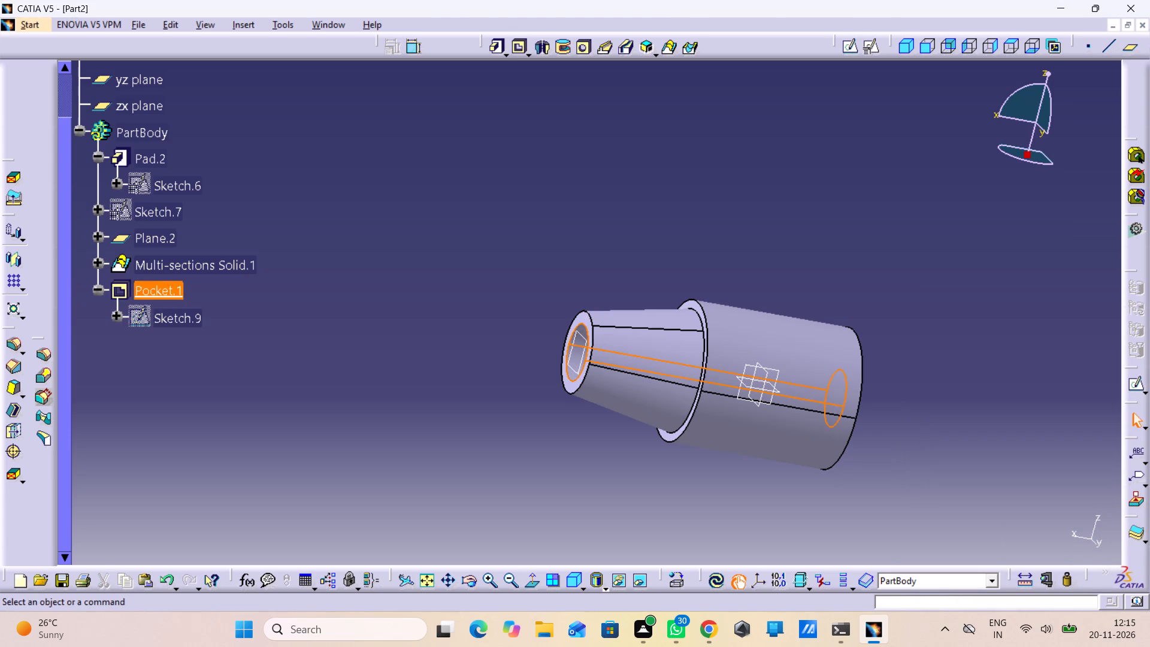
# Create a plane offset 54 mm from the xy plane, above the cylinder.
pyautogui.click(779, 390)
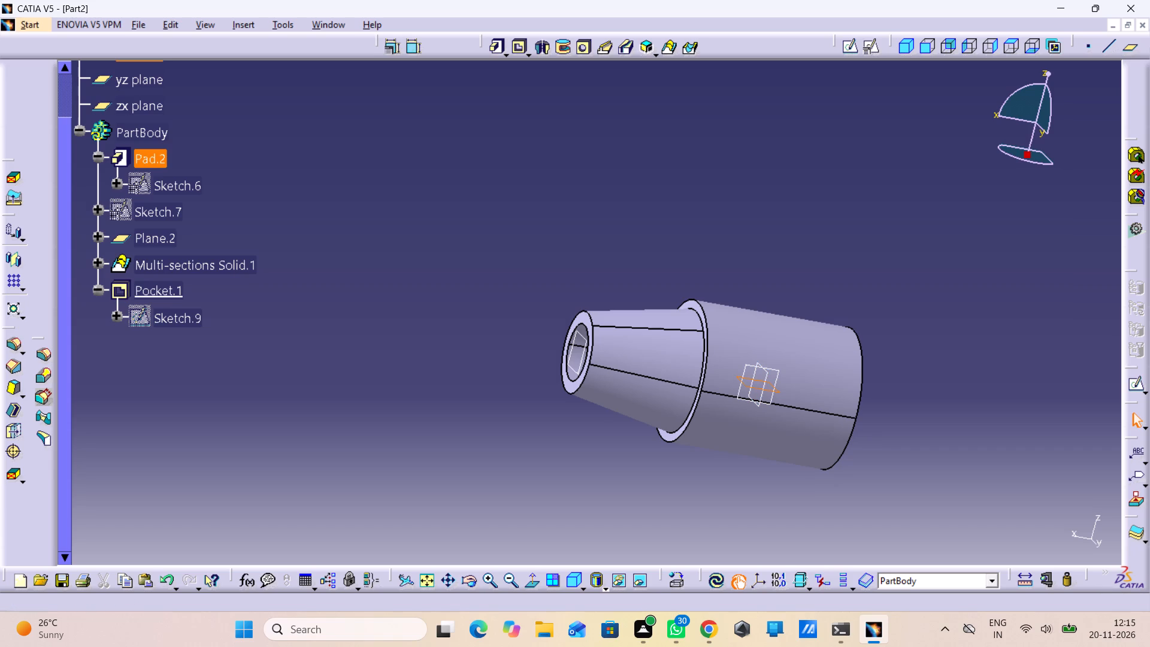
pyautogui.click(1129, 49)
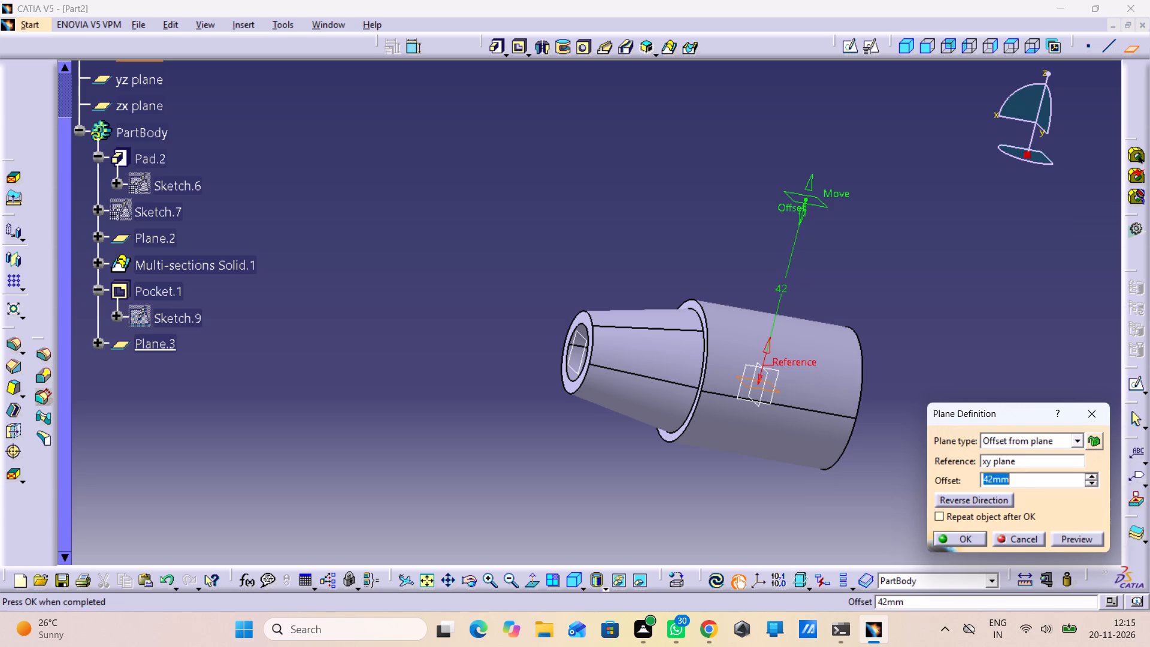
pyautogui.press('5')
pyautogui.press('4')
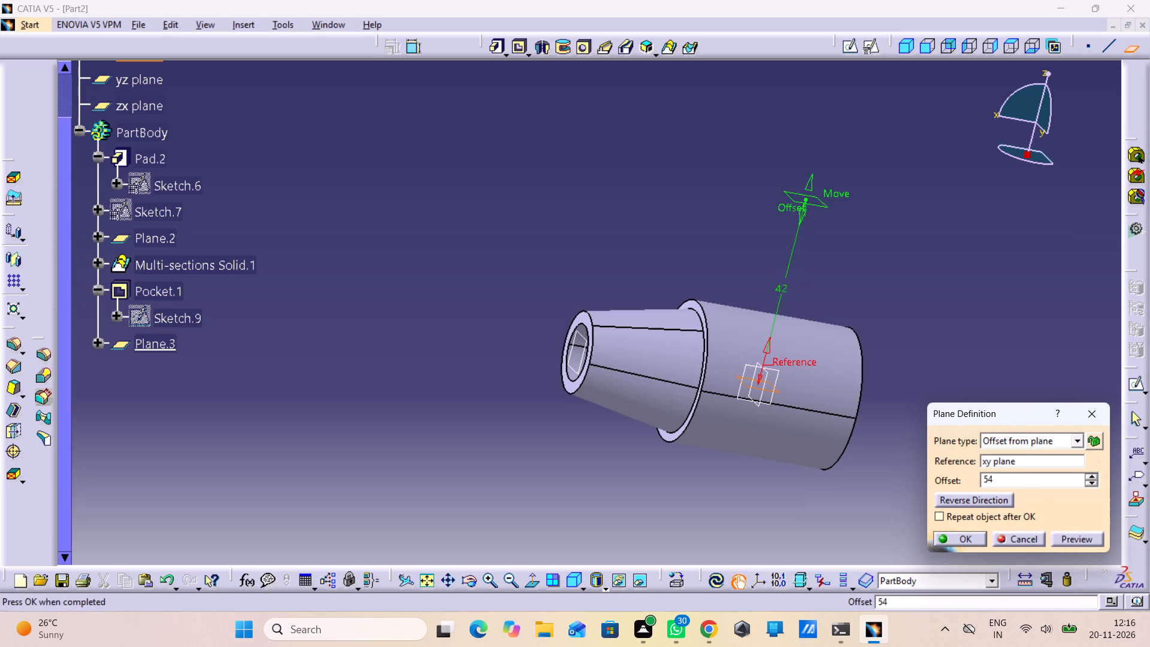
pyautogui.press('Return')
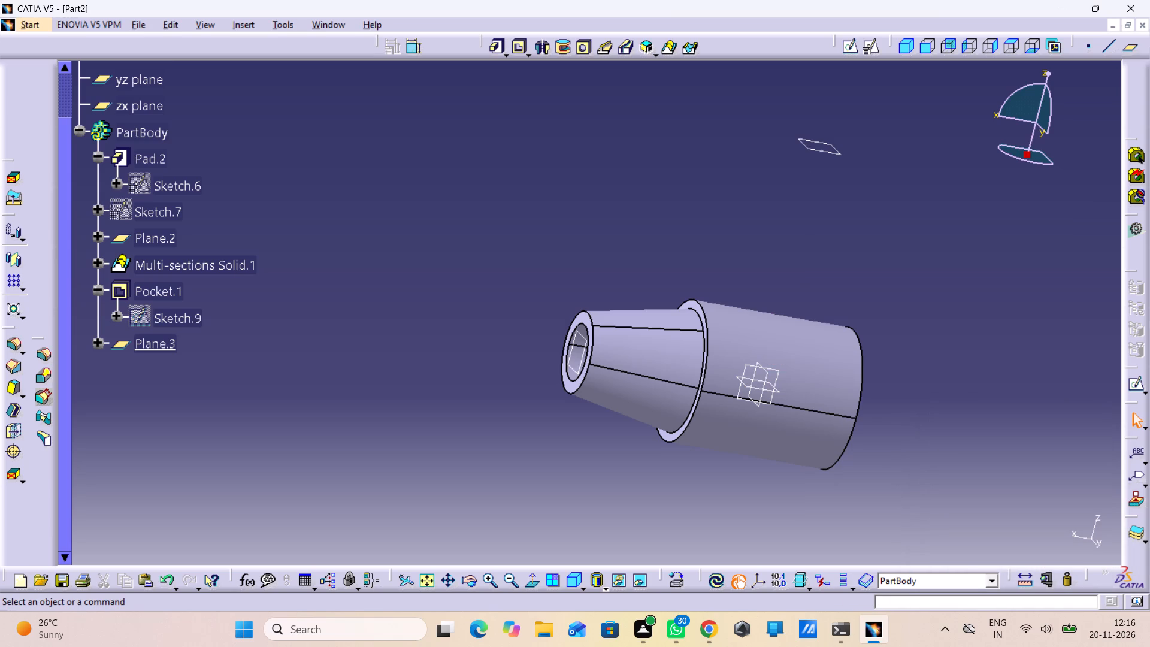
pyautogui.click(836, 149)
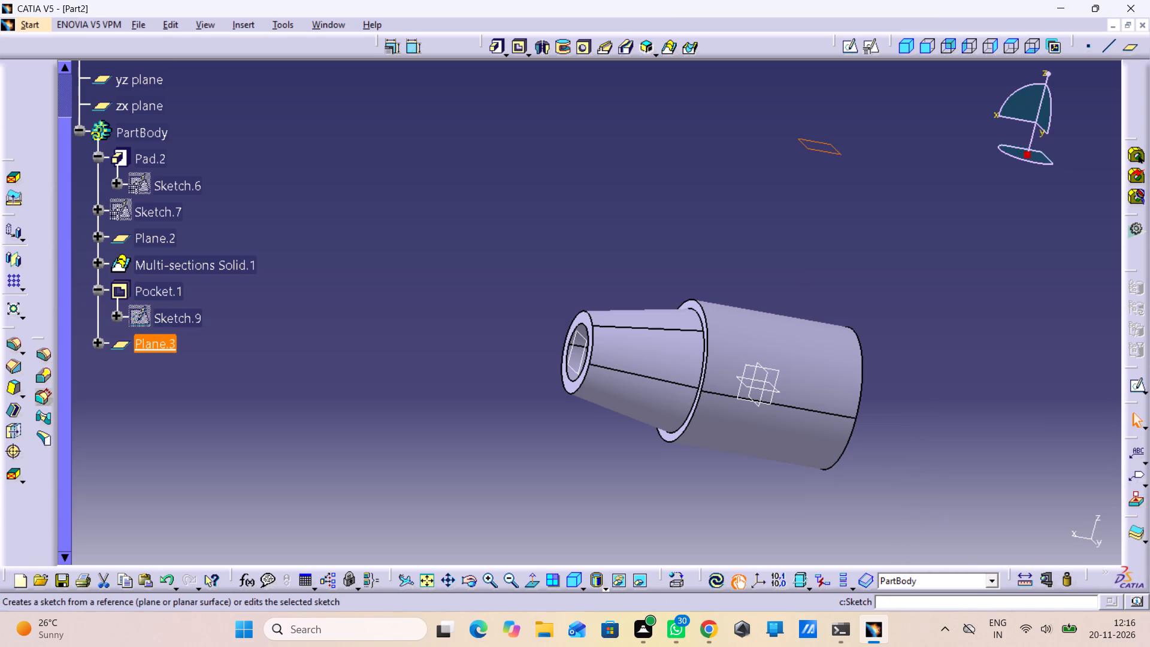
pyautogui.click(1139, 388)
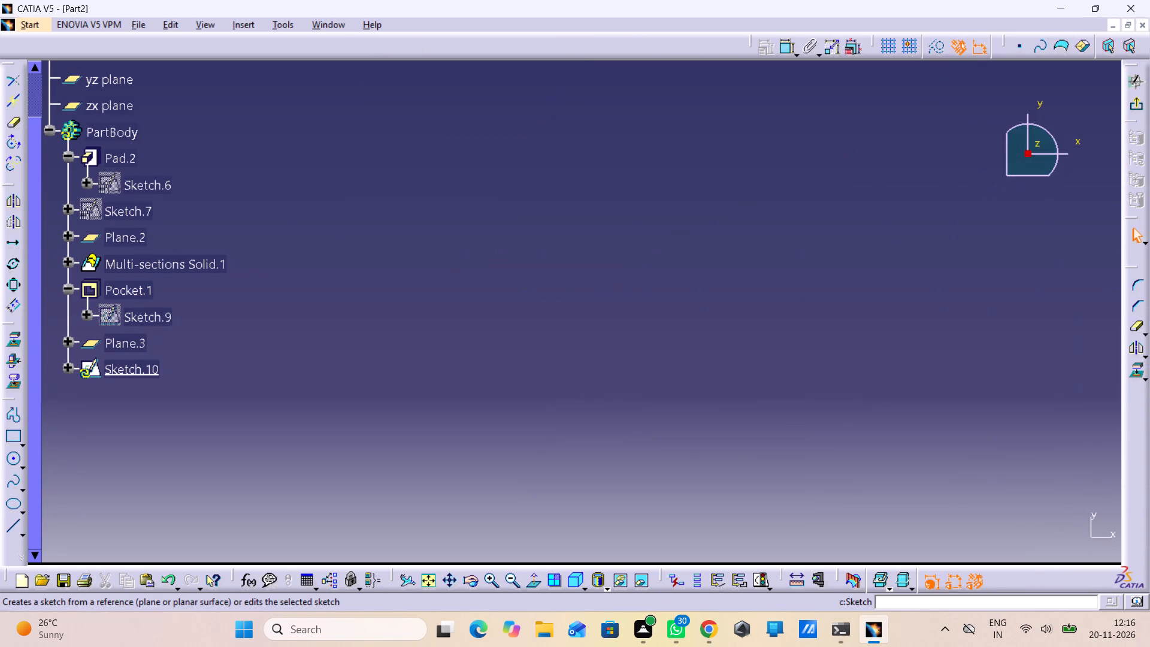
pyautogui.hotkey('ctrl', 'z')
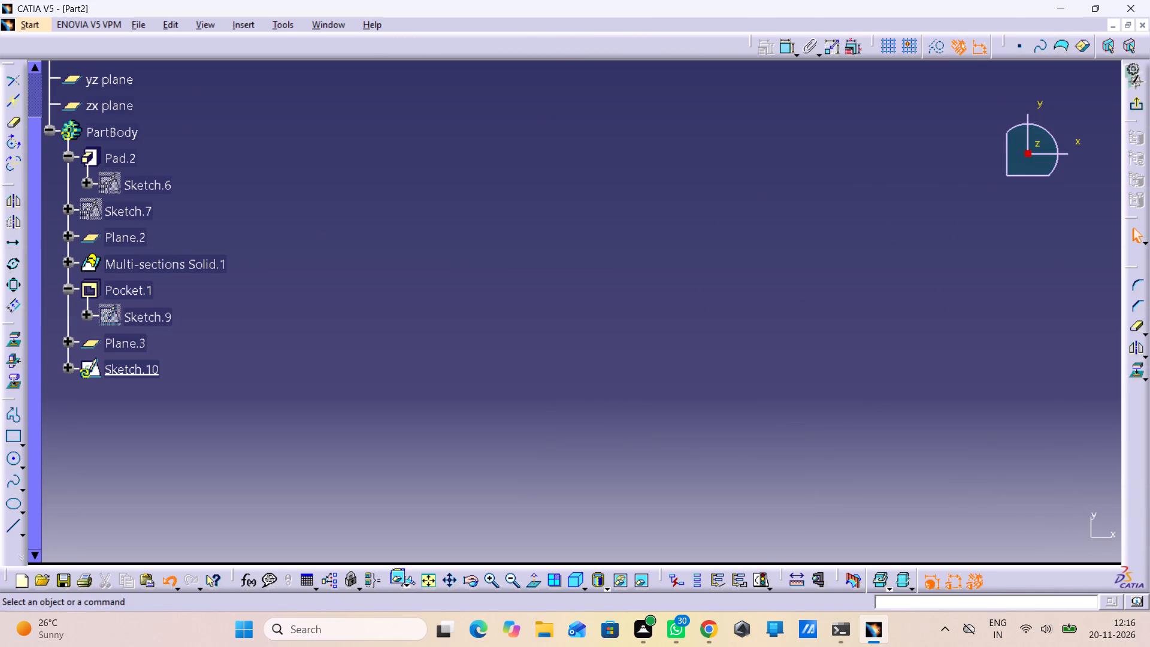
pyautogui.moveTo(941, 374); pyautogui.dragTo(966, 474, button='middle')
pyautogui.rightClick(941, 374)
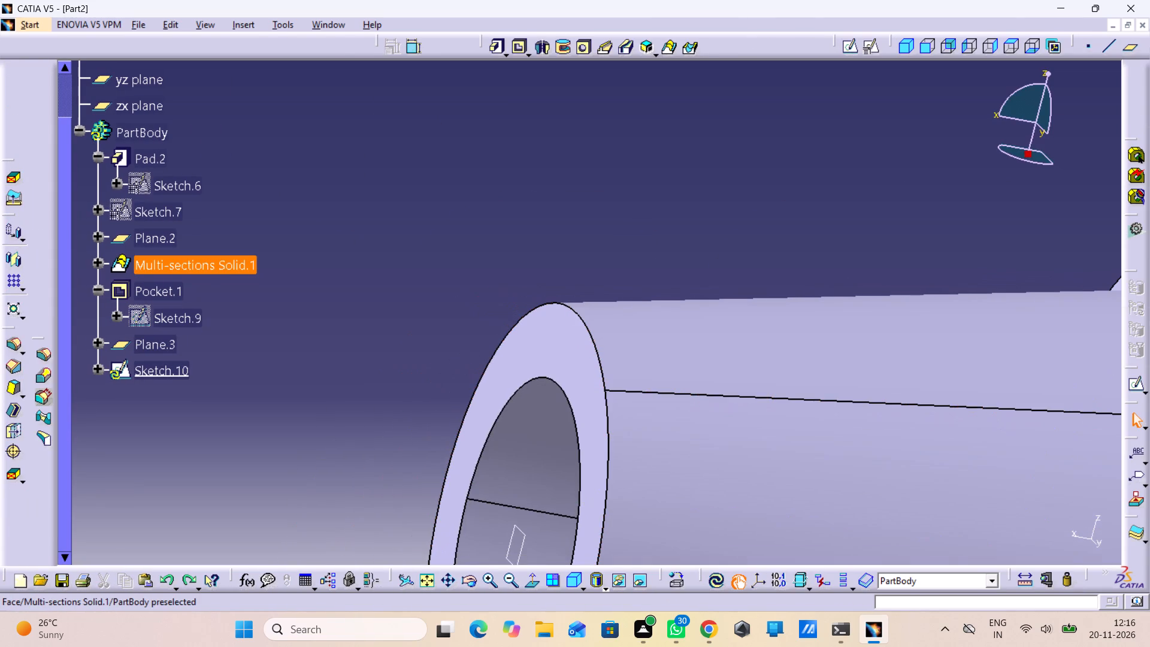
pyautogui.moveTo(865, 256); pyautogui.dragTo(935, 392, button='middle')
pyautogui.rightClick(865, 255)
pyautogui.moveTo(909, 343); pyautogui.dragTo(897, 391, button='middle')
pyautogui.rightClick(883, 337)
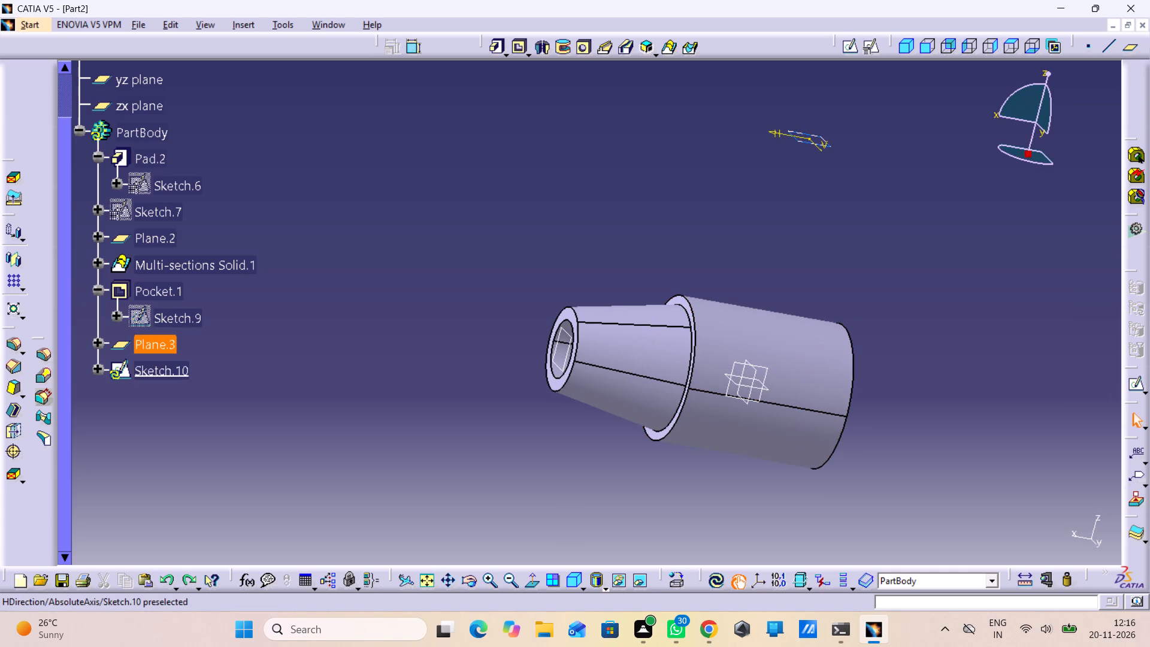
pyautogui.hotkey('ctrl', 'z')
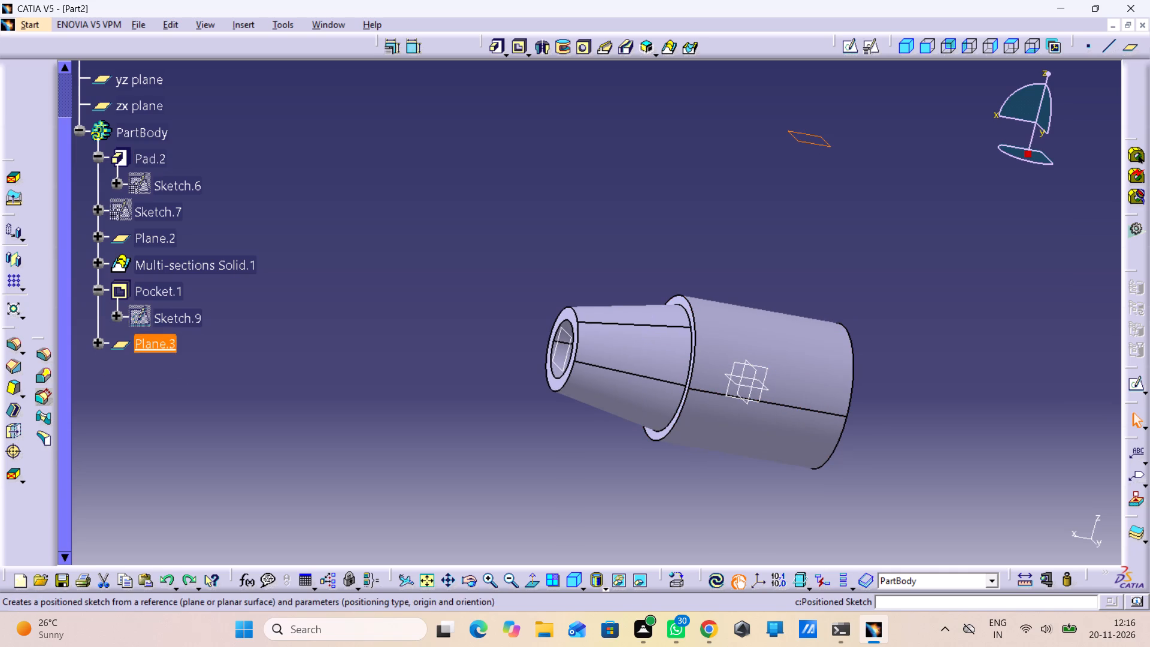
# Start a positioned sketch on the 54 mm offset plane with both the H and V directions reversed and no swap.
pyautogui.click(871, 53)
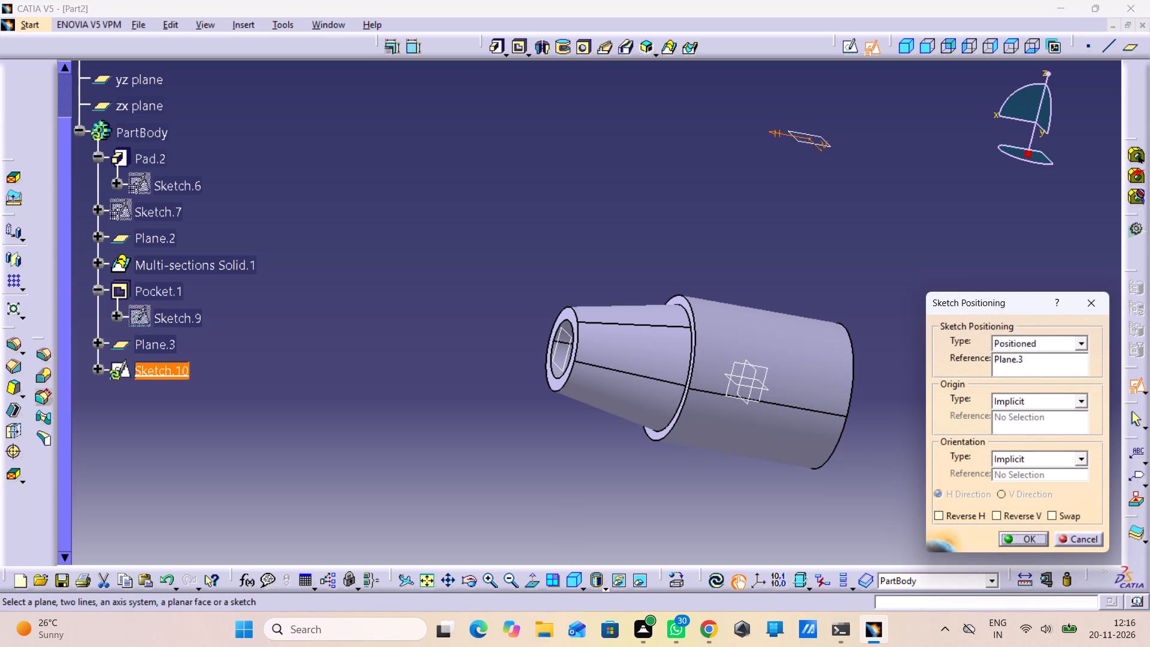
pyautogui.click(1055, 515)
pyautogui.click(1018, 513)
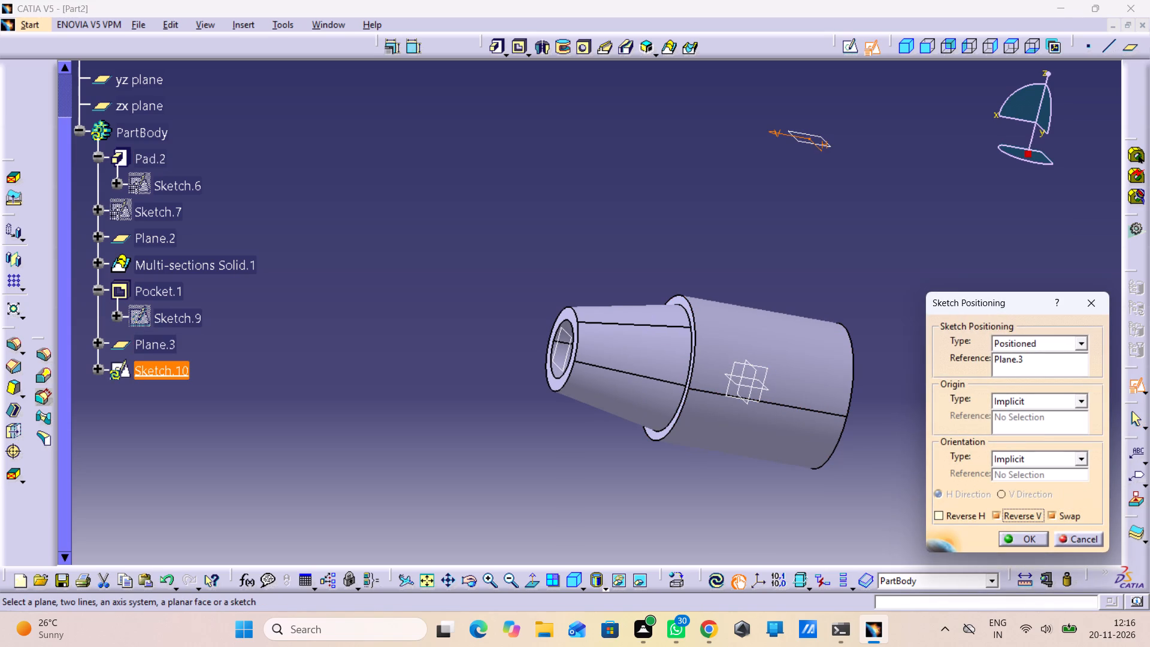
pyautogui.click(1064, 511)
pyautogui.click(1020, 514)
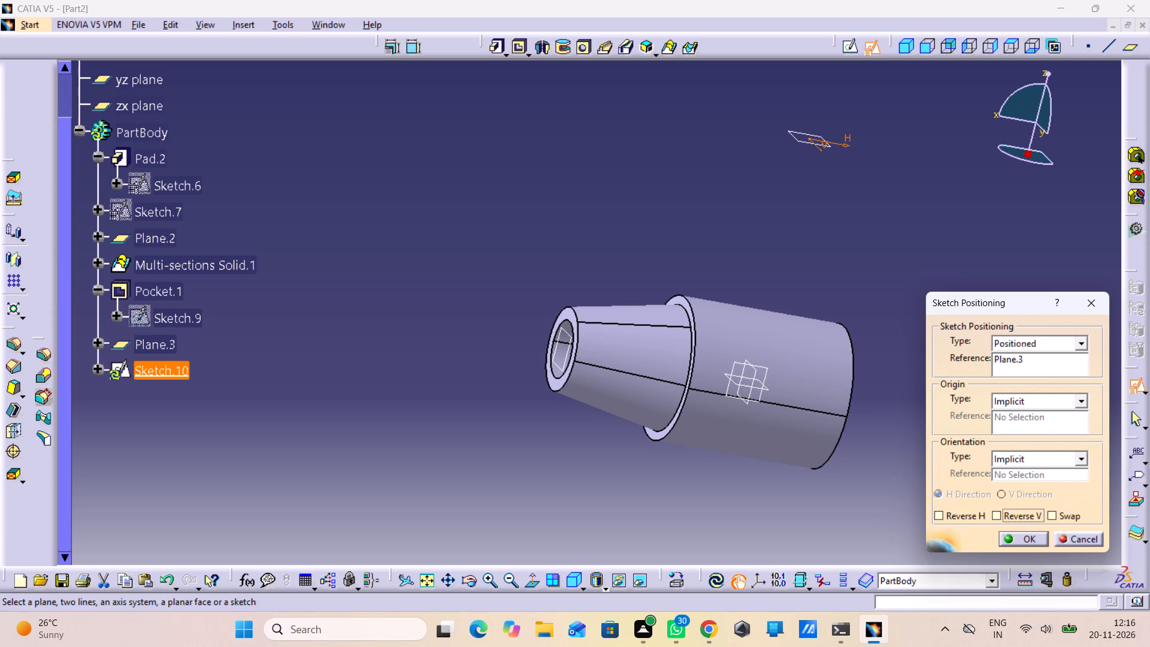
pyautogui.click(1012, 513)
pyautogui.click(972, 519)
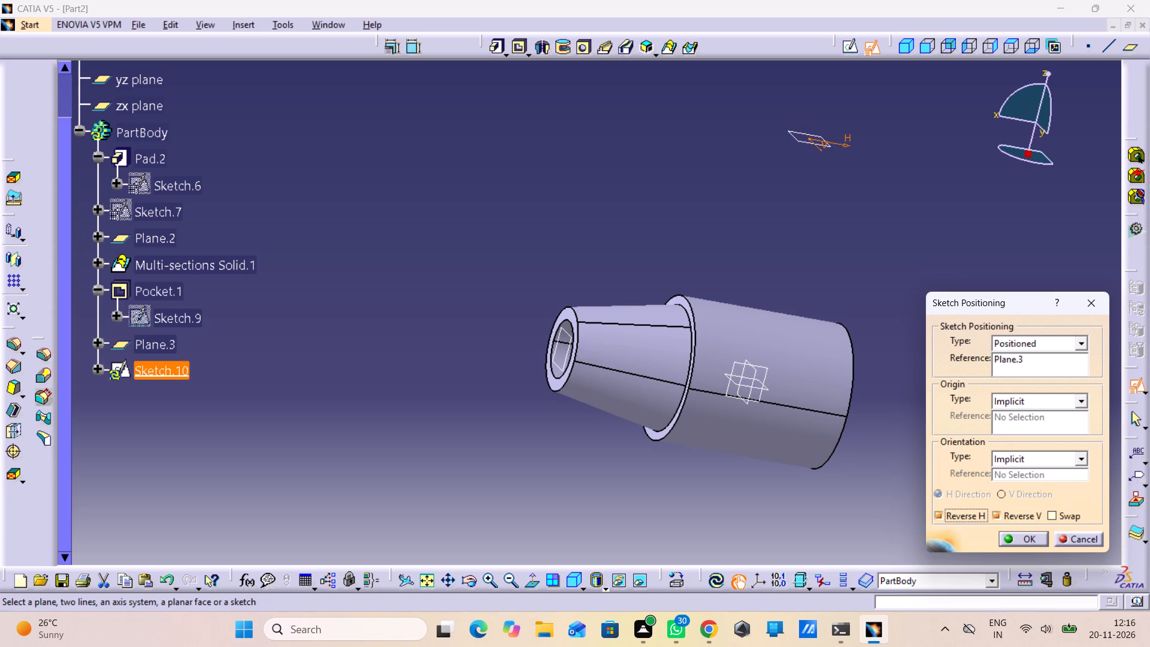
pyautogui.click(969, 519)
pyautogui.click(1068, 518)
pyautogui.click(1068, 518)
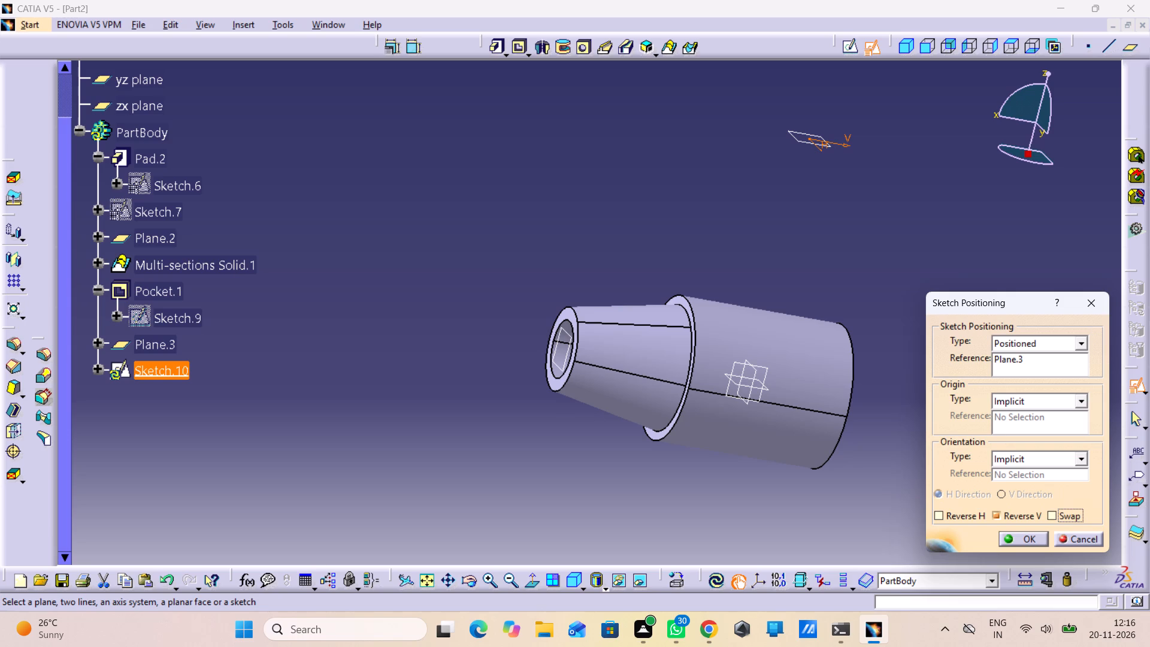
pyautogui.click(1007, 518)
pyautogui.click(1057, 511)
pyautogui.click(1037, 521)
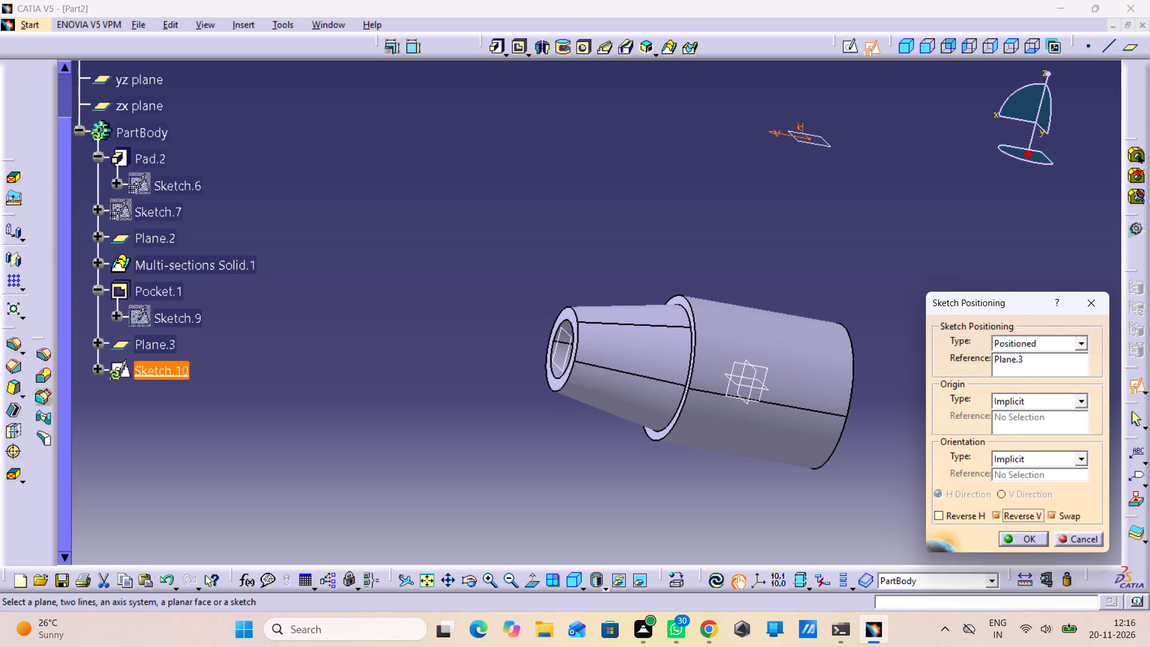
pyautogui.click(1061, 514)
pyautogui.click(967, 521)
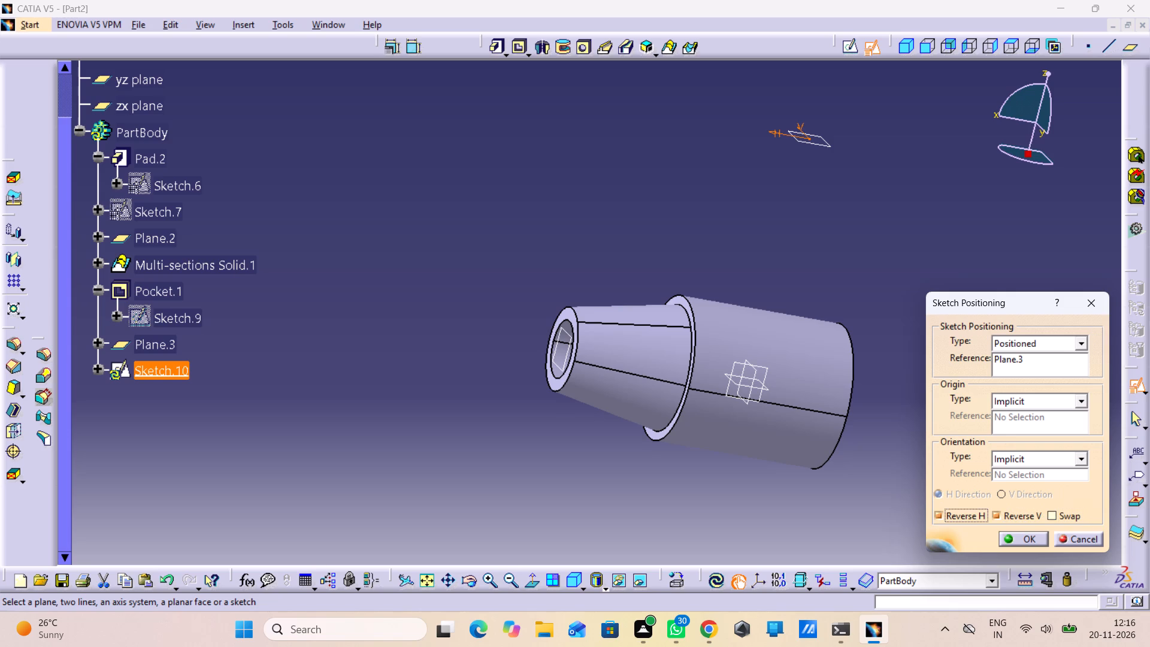
pyautogui.click(1020, 539)
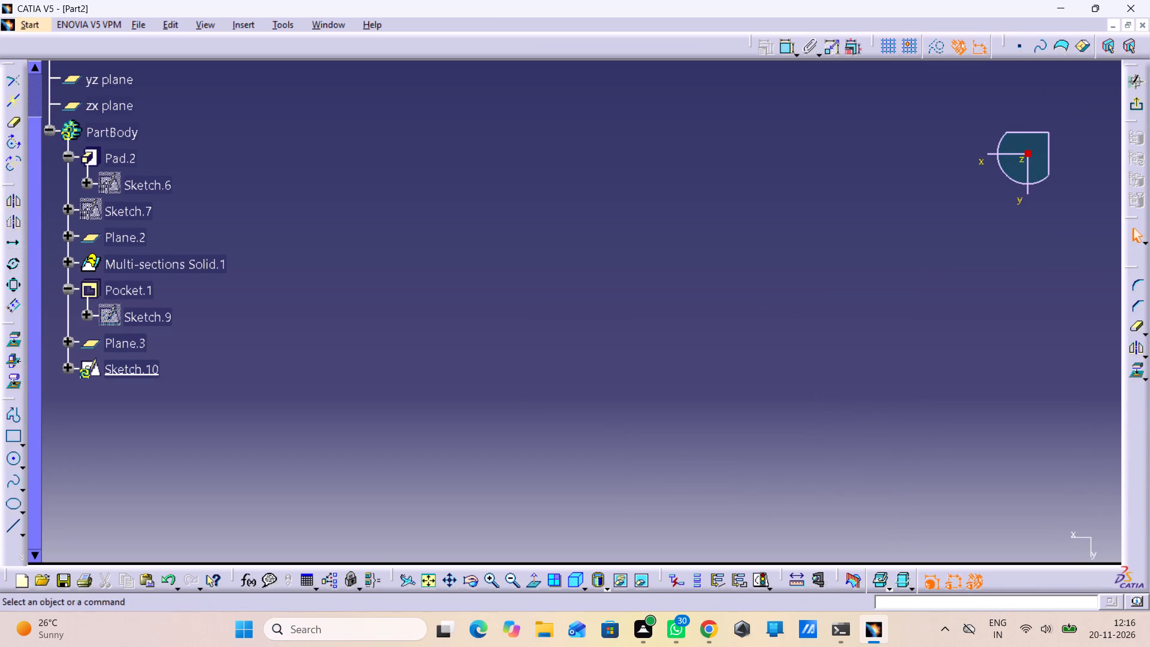
# Sketch a closed trapezoid over the cylinder, about 20.6 mm long, with vertical sides about 16.9 mm nearer the taper and 10.6 mm opposite.
pyautogui.click(425, 577)
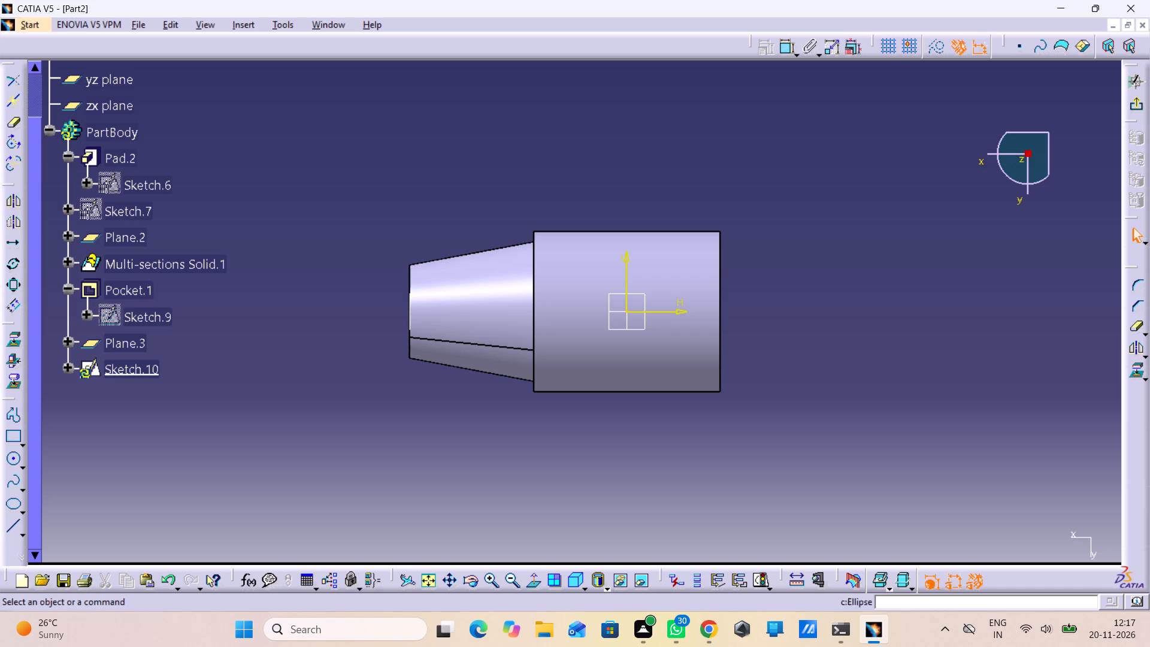
pyautogui.doubleClick(16, 416)
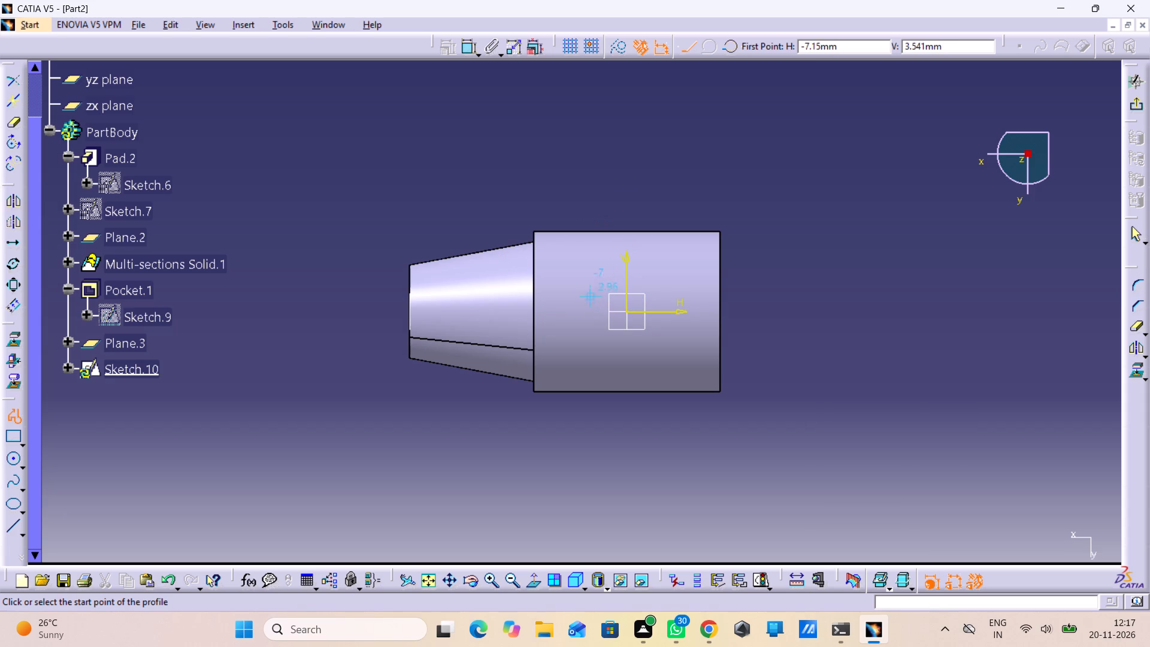
pyautogui.click(579, 271)
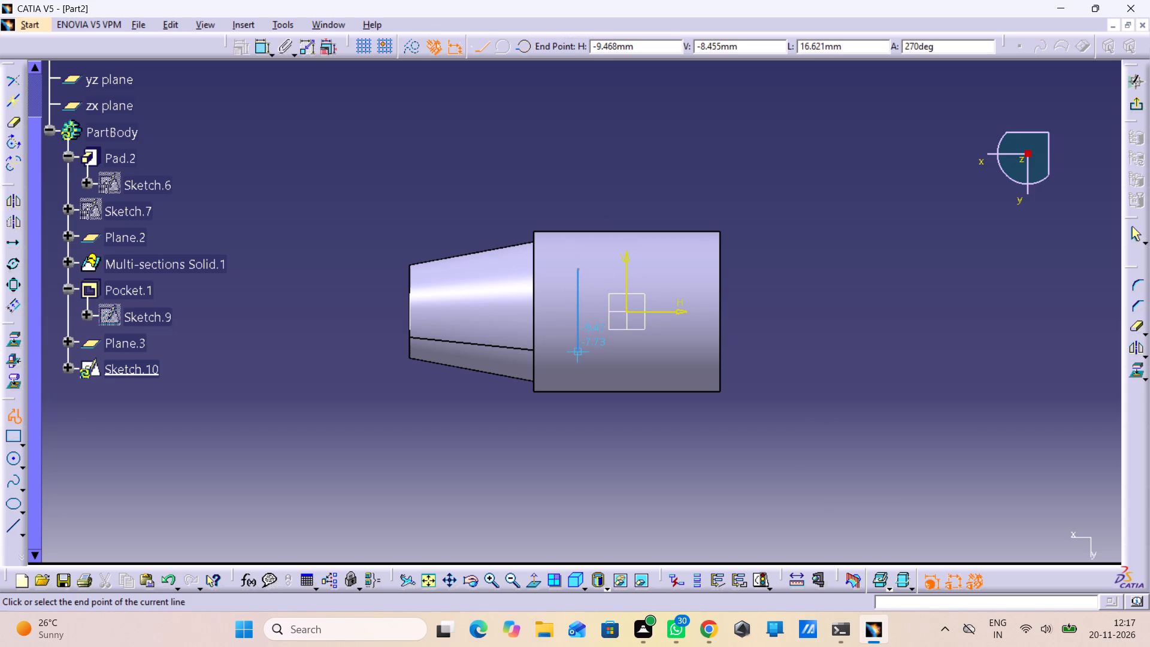
pyautogui.click(580, 356)
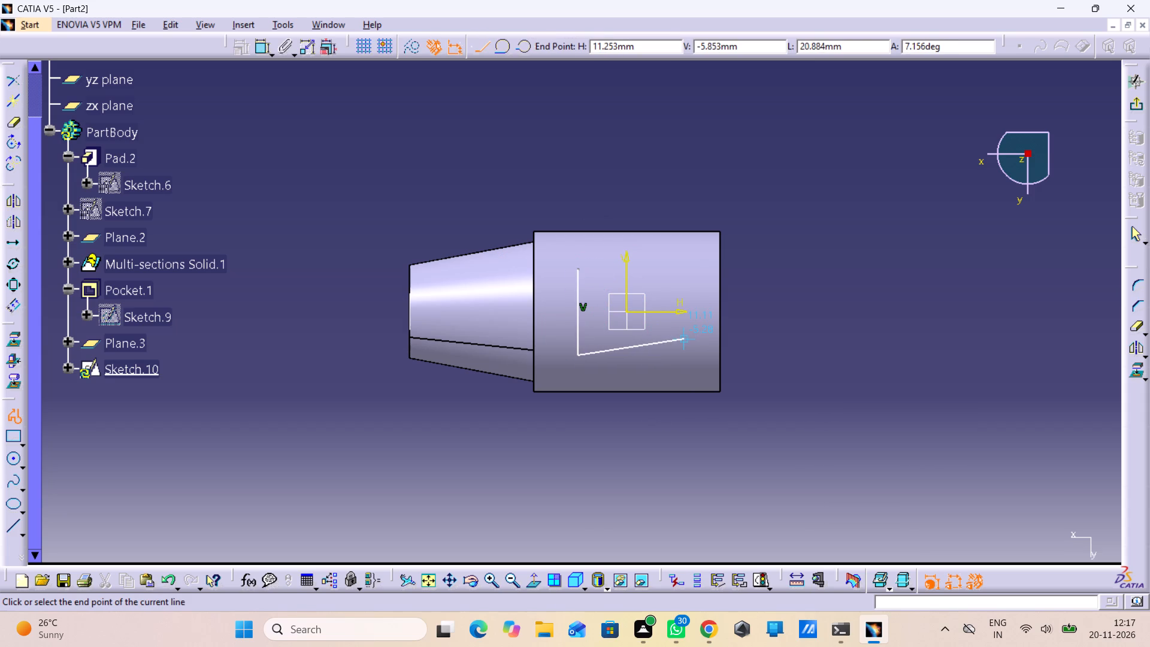
pyautogui.click(685, 343)
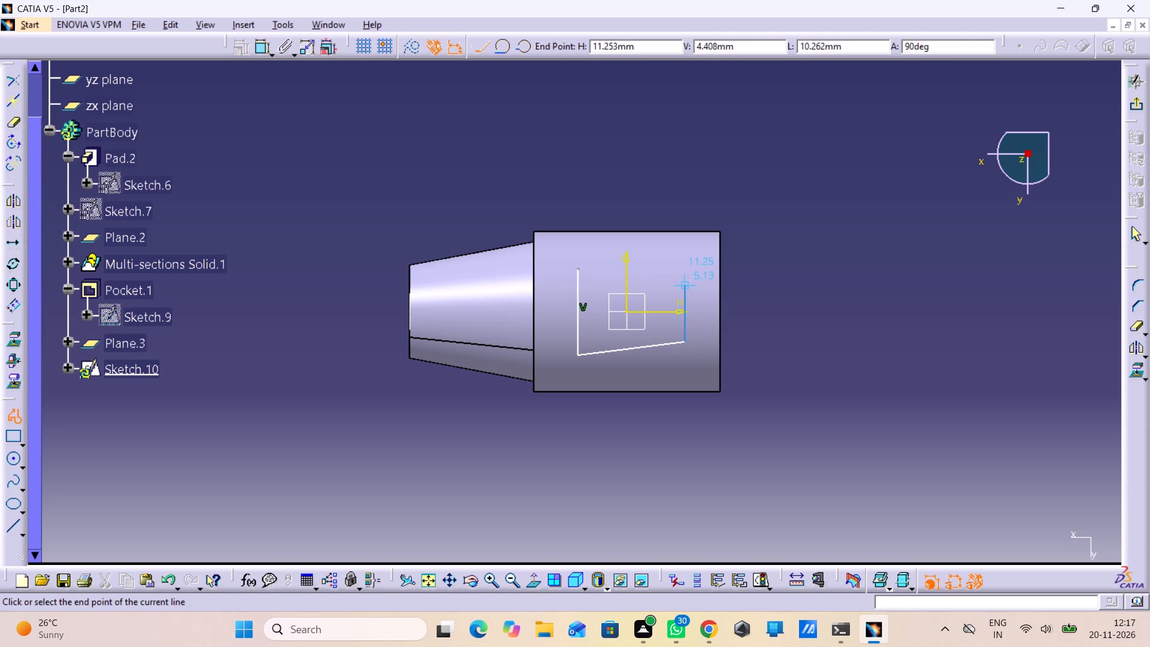
pyautogui.click(683, 289)
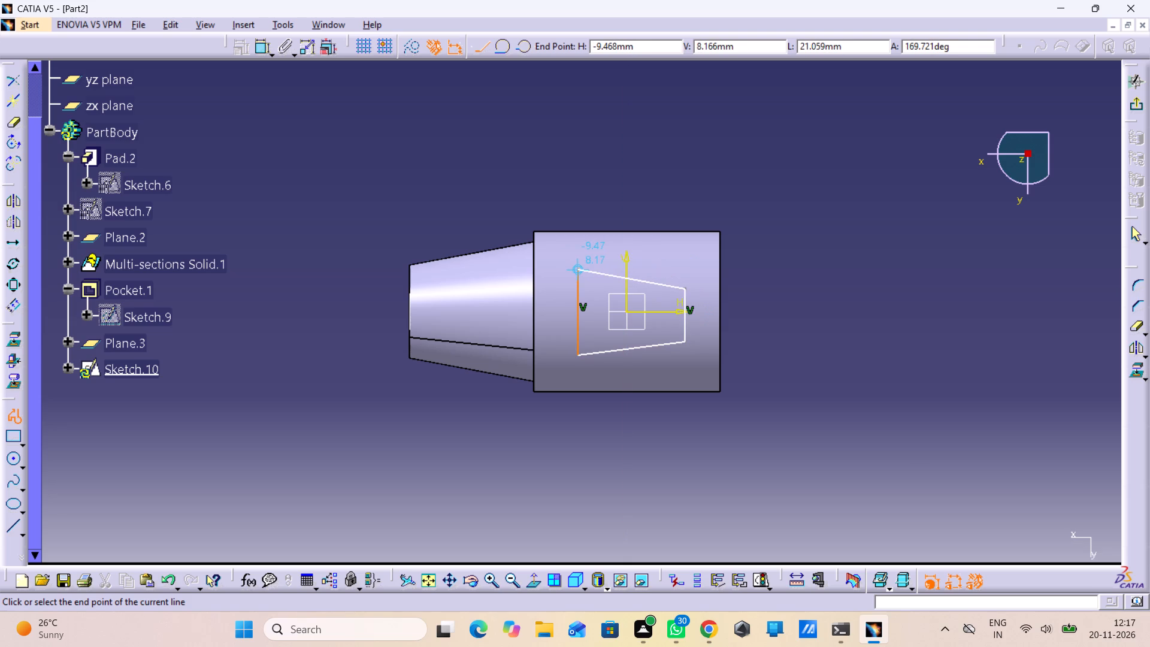
pyautogui.click(580, 271)
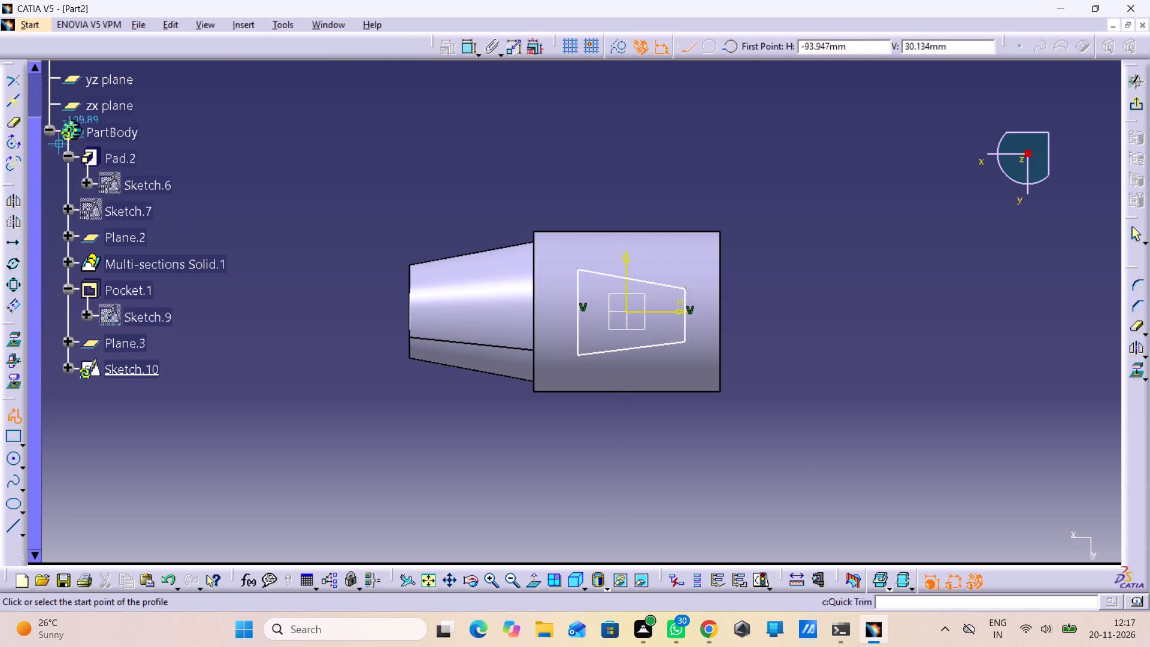
# Constrain the trapezoid's two slanted sides as symmetric about the cylinder's horizontal centre axis.
pyautogui.doubleClick(464, 44)
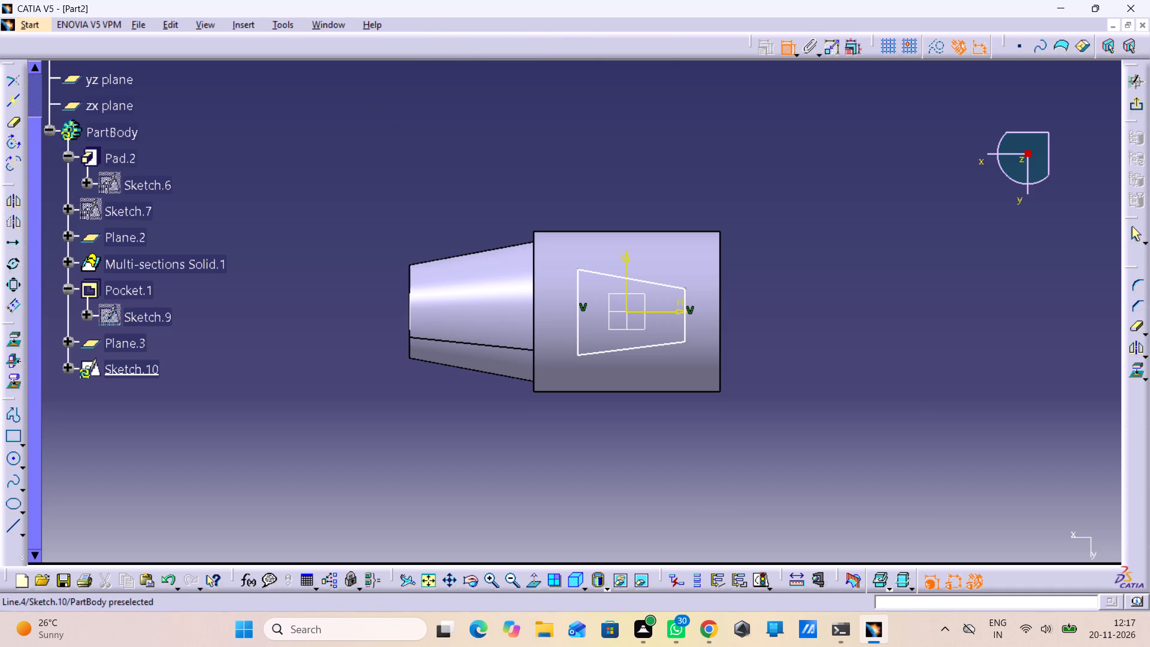
pyautogui.click(629, 277)
pyautogui.click(634, 349)
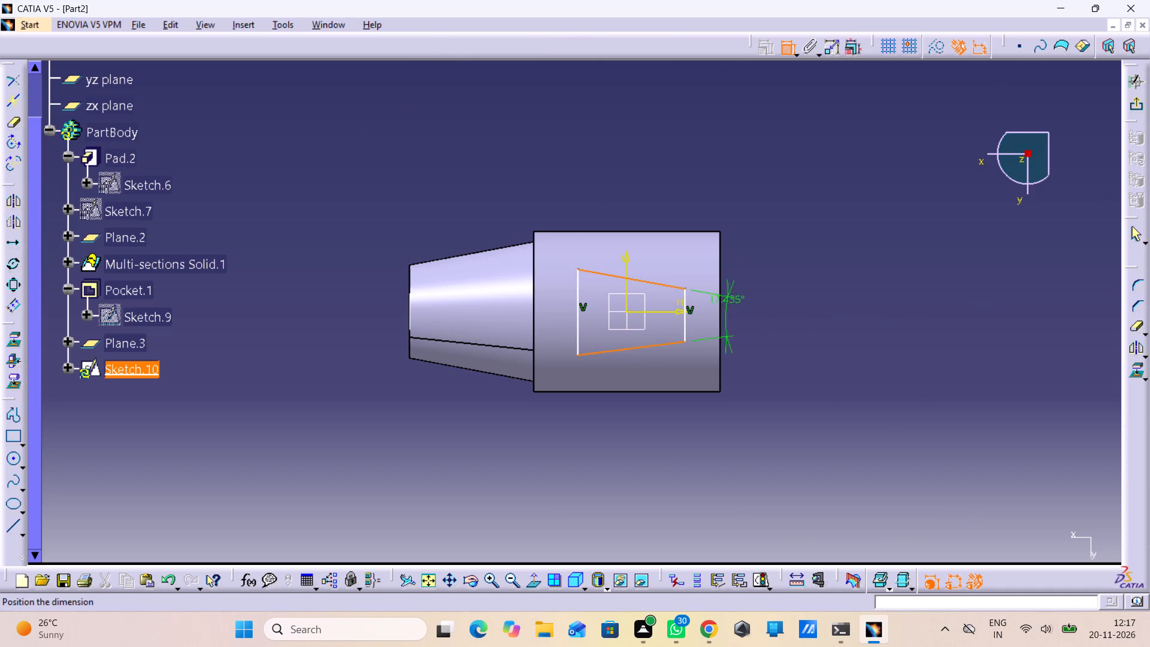
pyautogui.moveTo(742, 291); pyautogui.dragTo(739, 297, button='right')
pyautogui.click(787, 403)
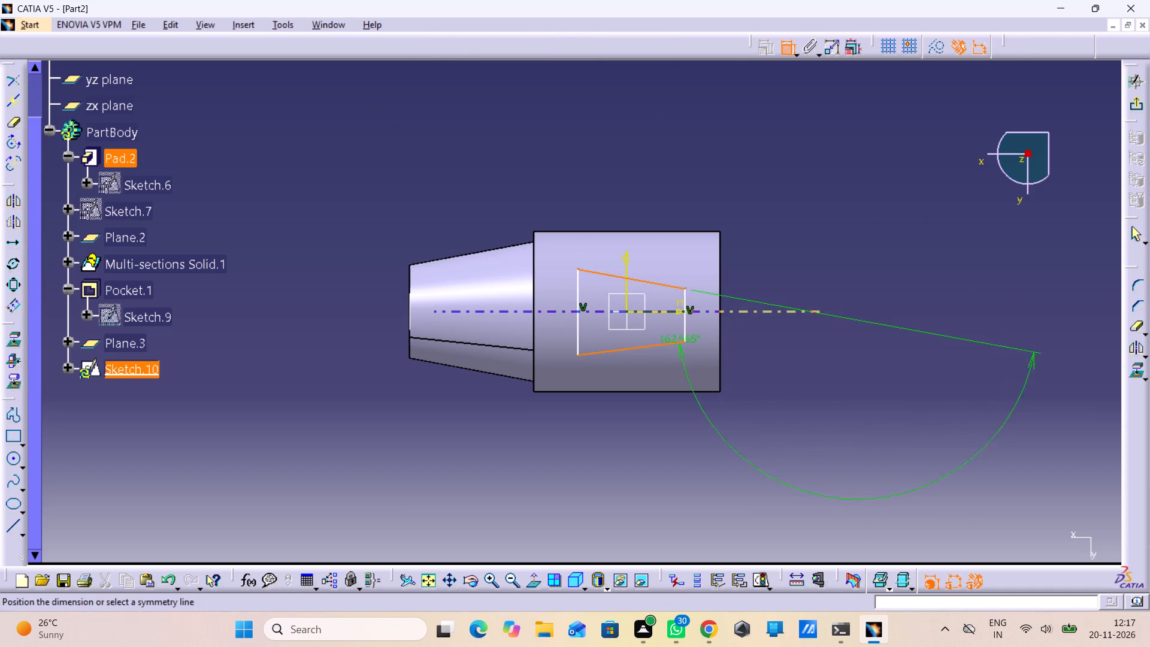
pyautogui.click(673, 313)
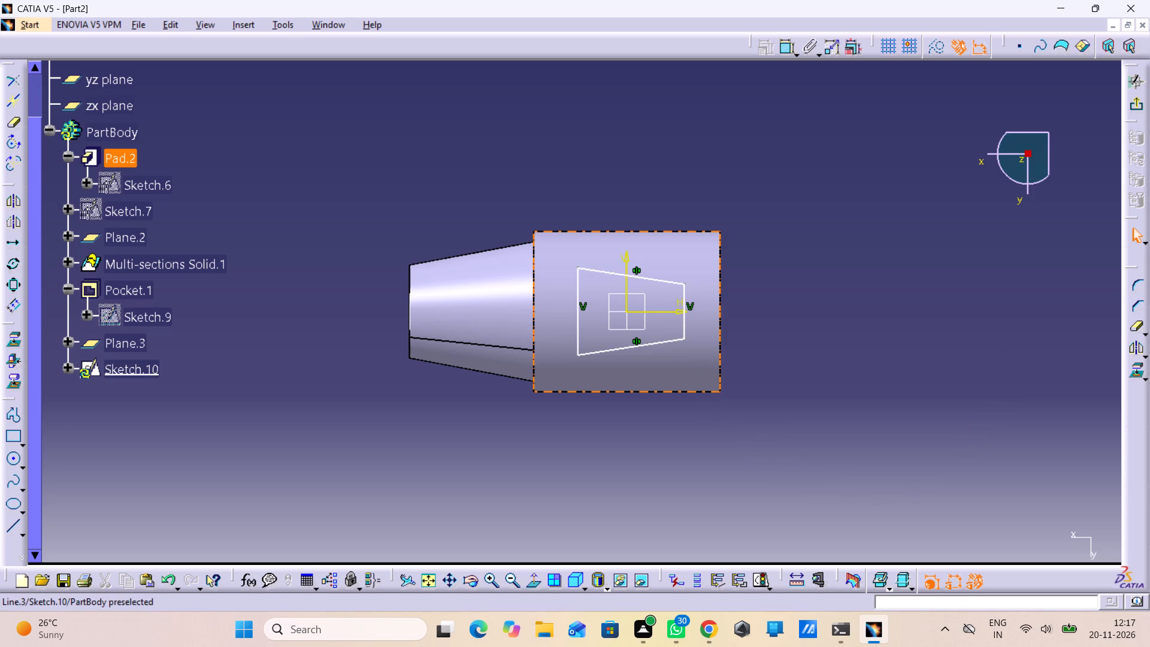
# Constrain the trapezoid's two vertical sides as symmetric about the sketch's vertical axis.
pyautogui.click(685, 306)
pyautogui.click(578, 301)
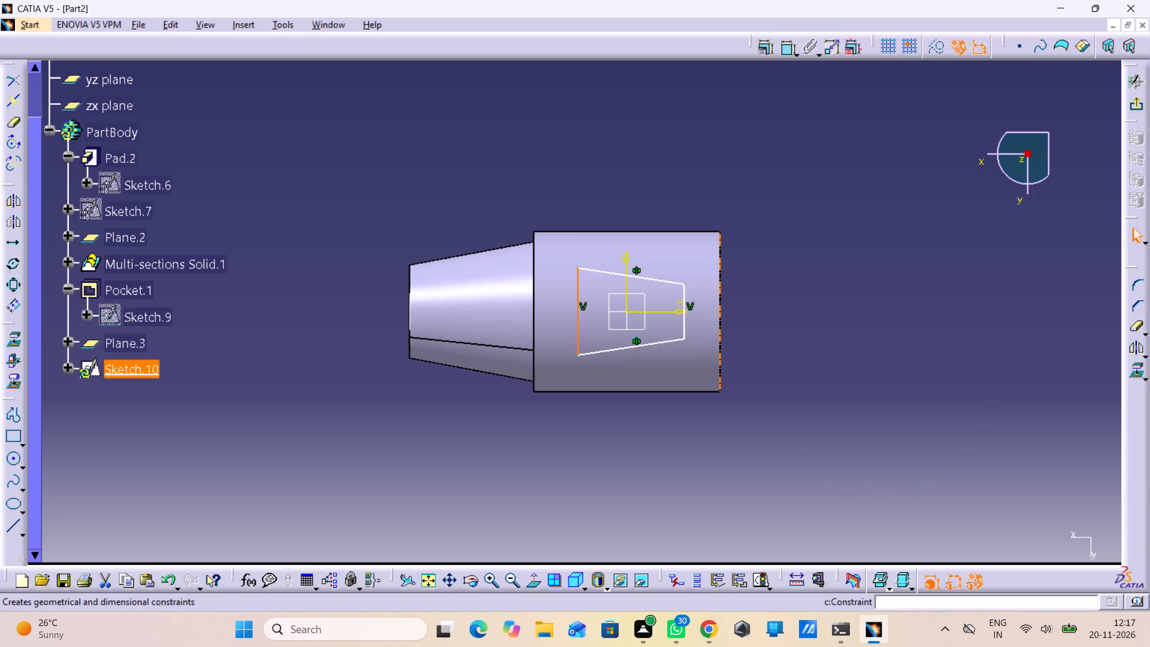
pyautogui.moveTo(779, 50); pyautogui.dragTo(779, 56)
pyautogui.moveTo(779, 56); pyautogui.dragTo(779, 65)
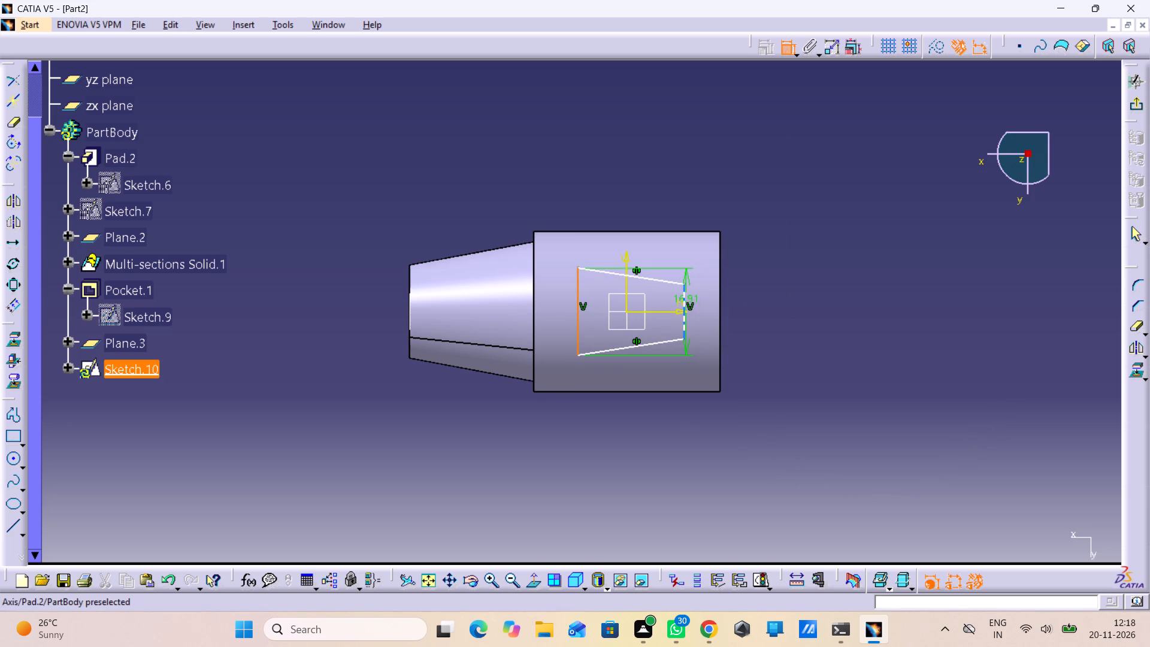
pyautogui.click(682, 292)
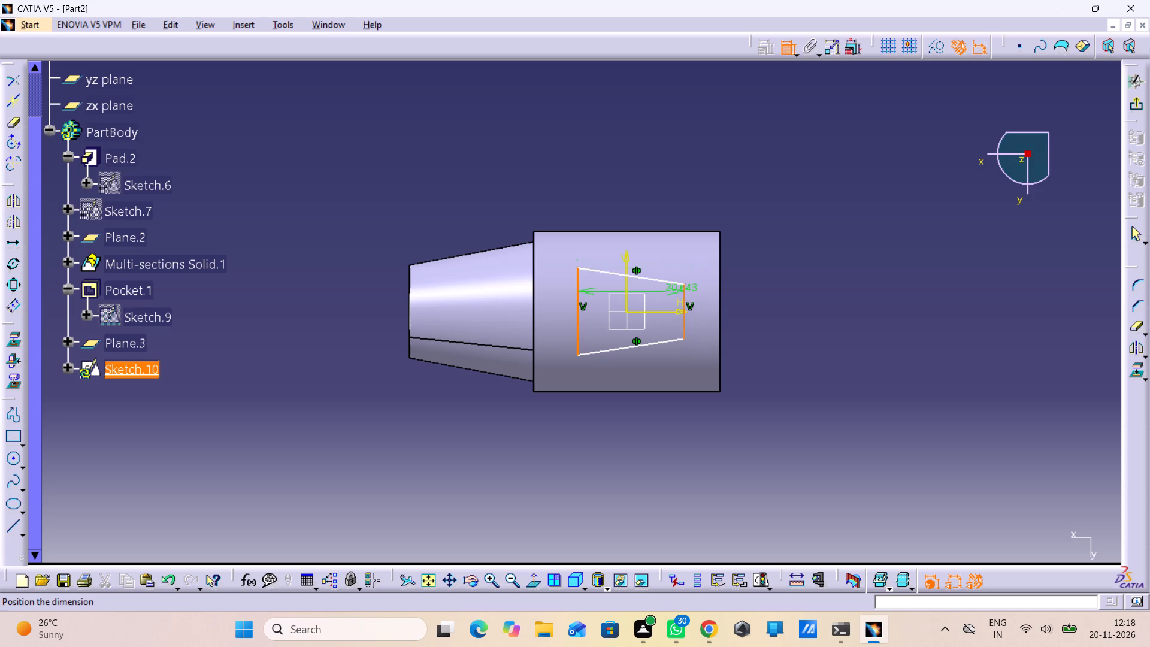
pyautogui.moveTo(792, 262); pyautogui.dragTo(791, 274, button='right')
pyautogui.click(831, 406)
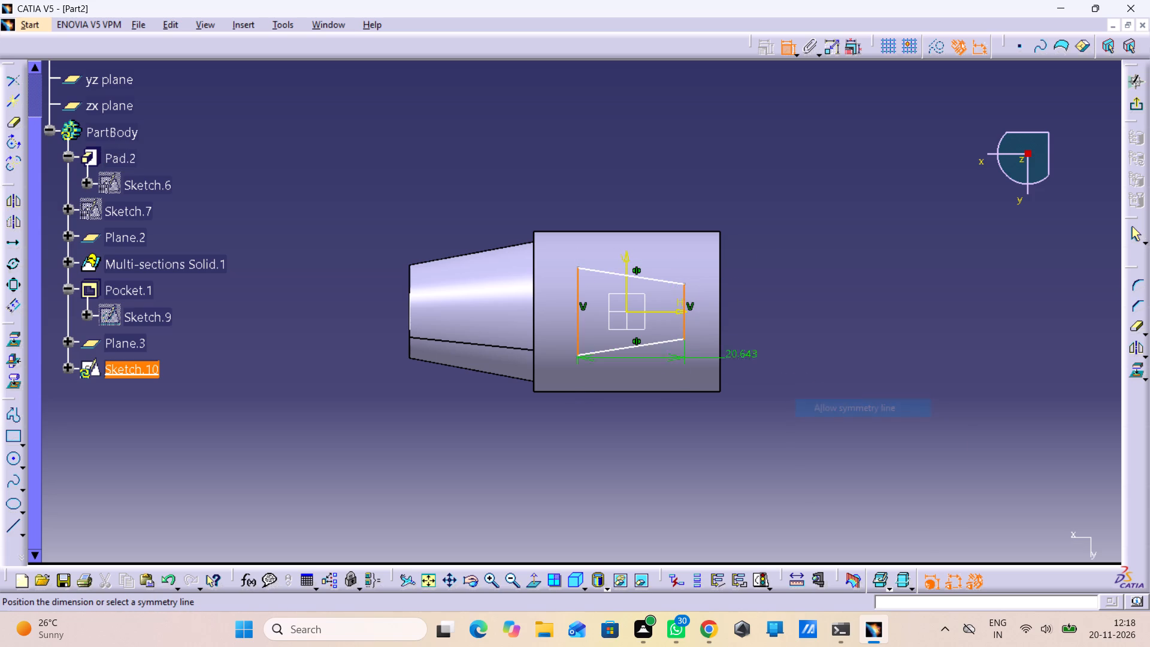
pyautogui.click(625, 265)
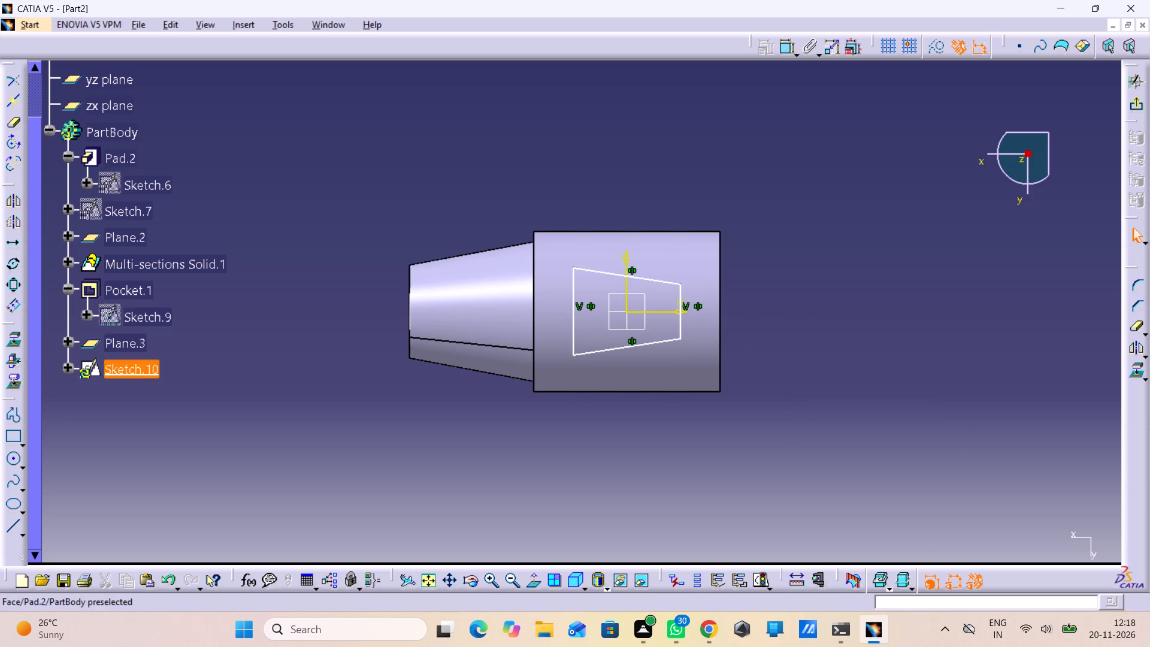
# Dimension the length of the vertical side nearer the taper and set it to 30.8 mm.
pyautogui.click(576, 325)
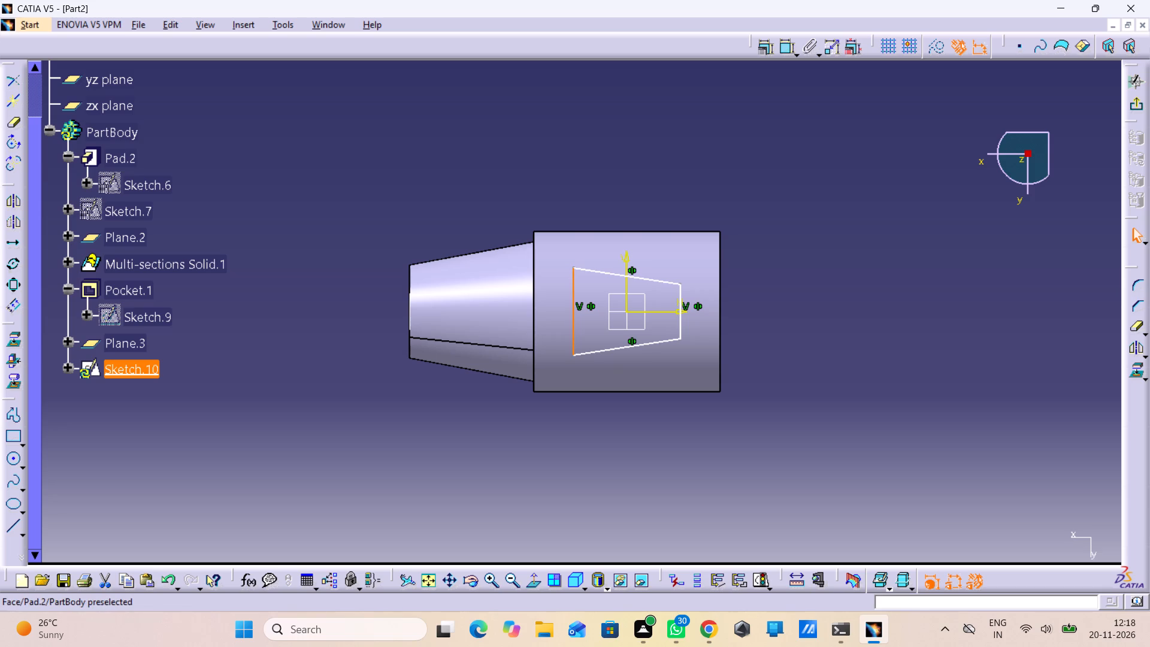
pyautogui.doubleClick(783, 49)
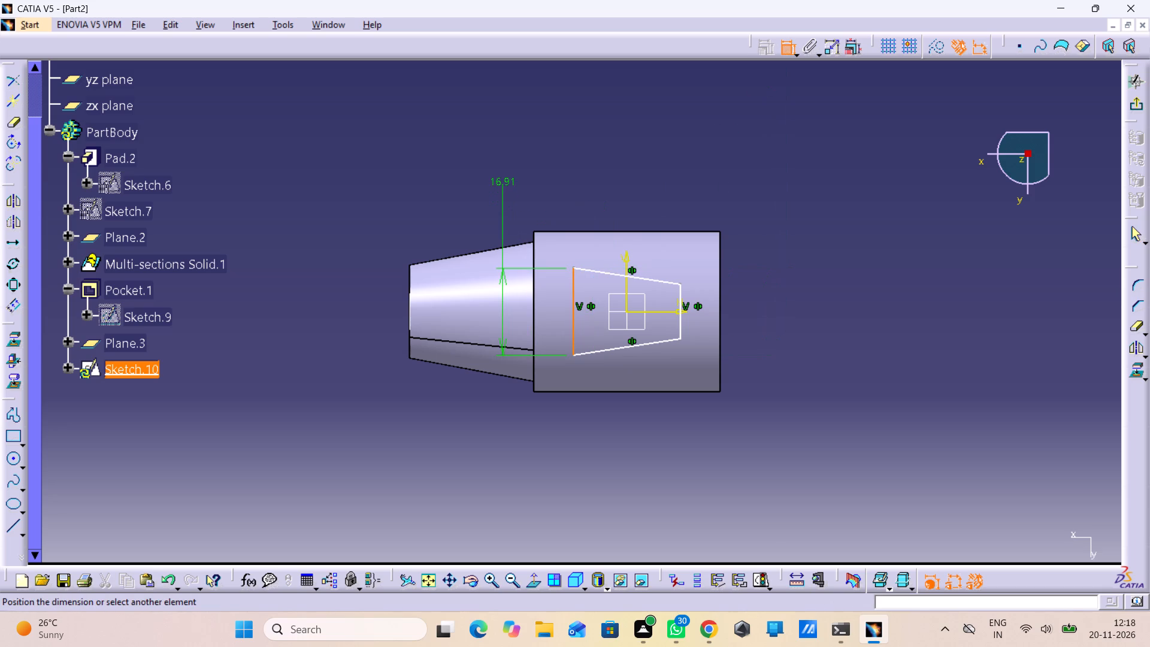
pyautogui.click(503, 183)
pyautogui.doubleClick(503, 178)
pyautogui.write('30.8')
pyautogui.press('Return')
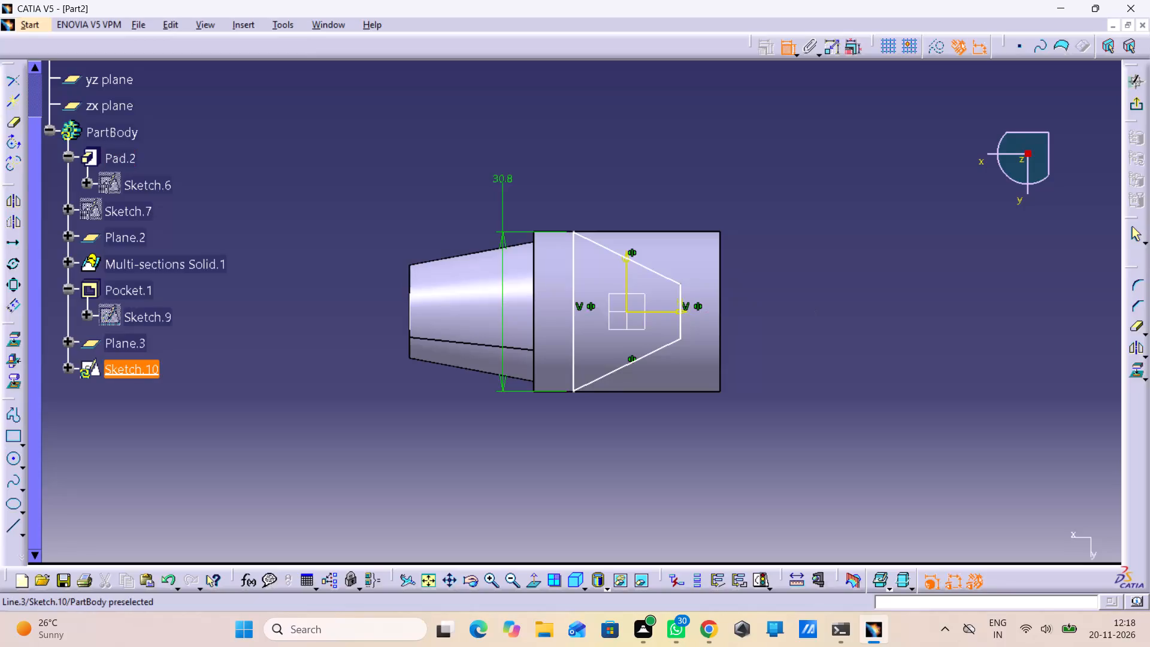
# Dimension the length of the vertical side farther from the taper, set it to 29.3 mm and reposition the dimension above the profile.
pyautogui.moveTo(680, 322); pyautogui.dragTo(691, 322)
pyautogui.tripleClick(806, 238)
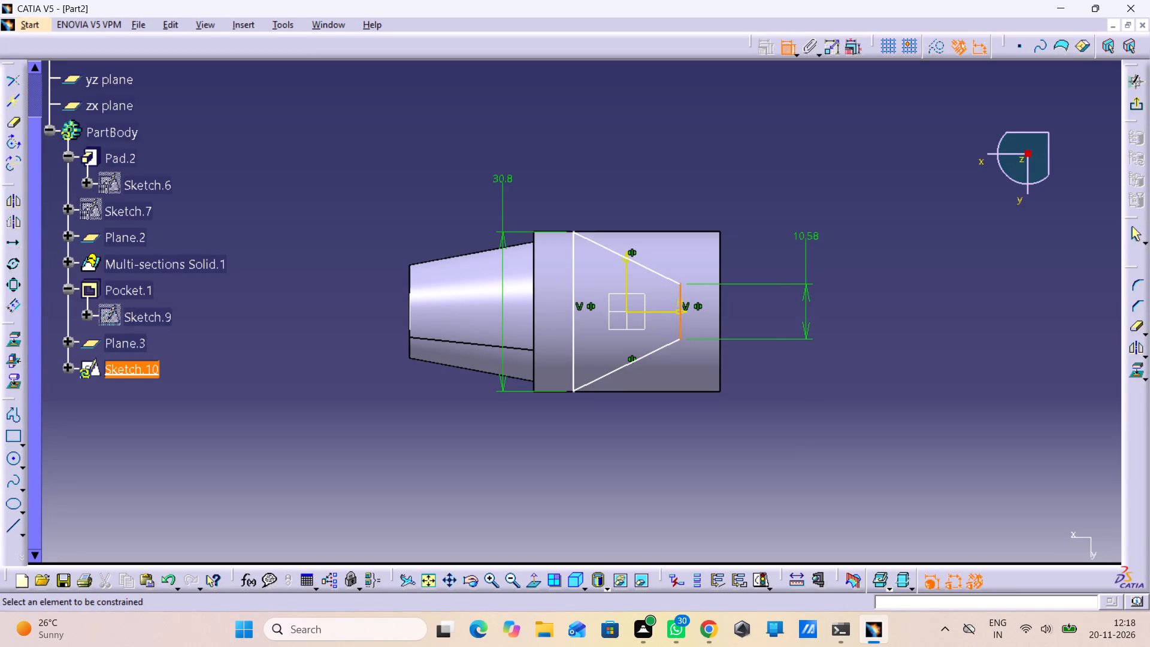
pyautogui.doubleClick(806, 238)
pyautogui.write('299')
pyautogui.press('3')
pyautogui.press('BackSpace')
pyautogui.press('BackSpace')
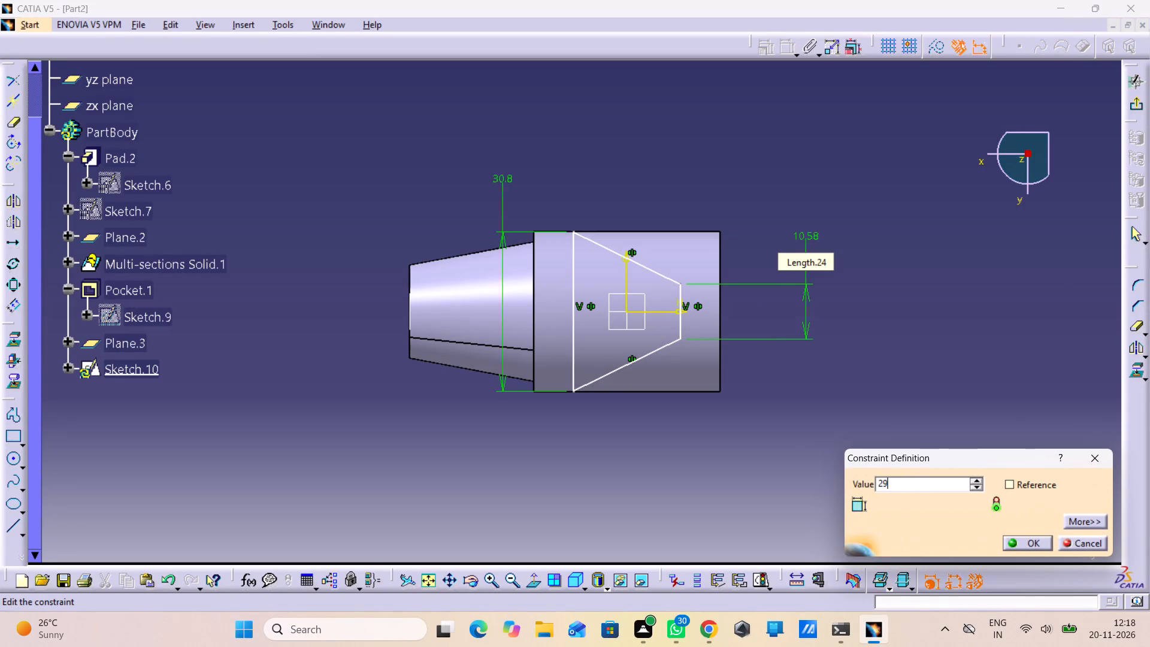
pyautogui.write('.3')
pyautogui.press('Return')
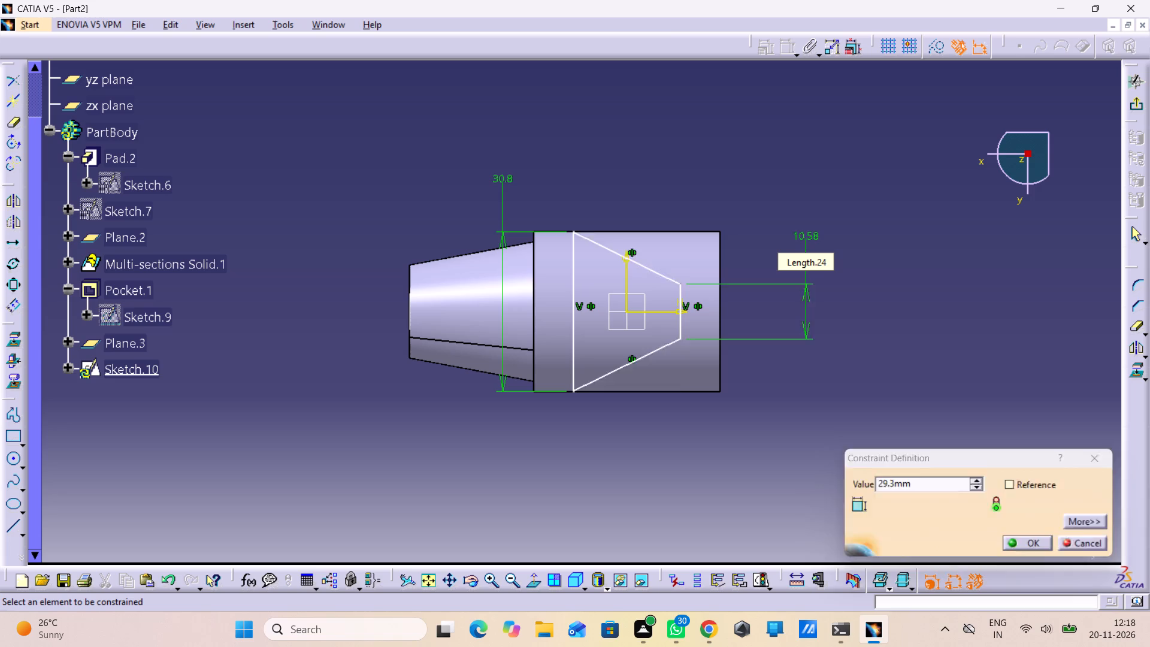
pyautogui.moveTo(806, 237); pyautogui.dragTo(800, 203)
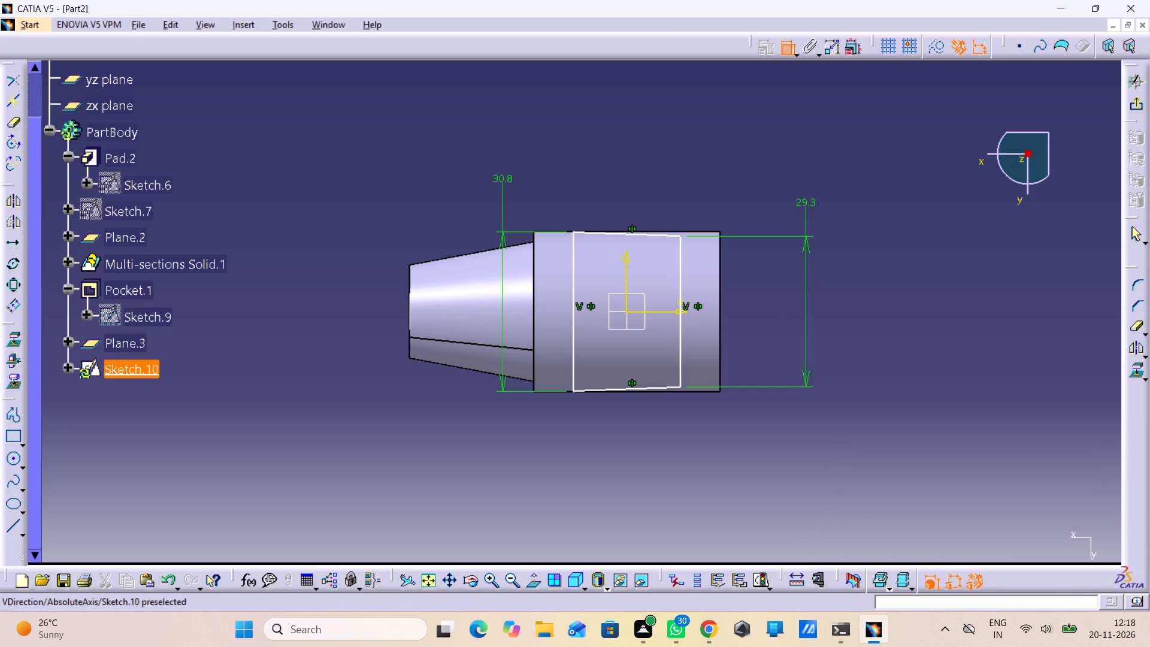
# Dimension the distance between the trapezoid's two vertical sides and set it to 35 mm.
pyautogui.click(573, 298)
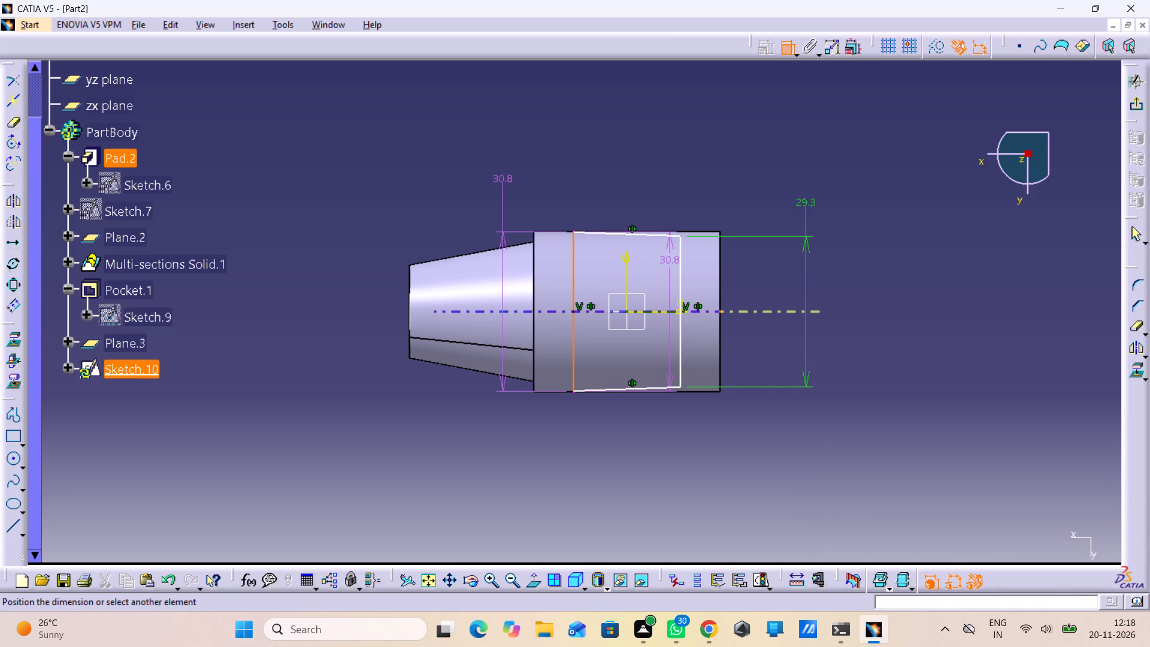
pyautogui.click(677, 254)
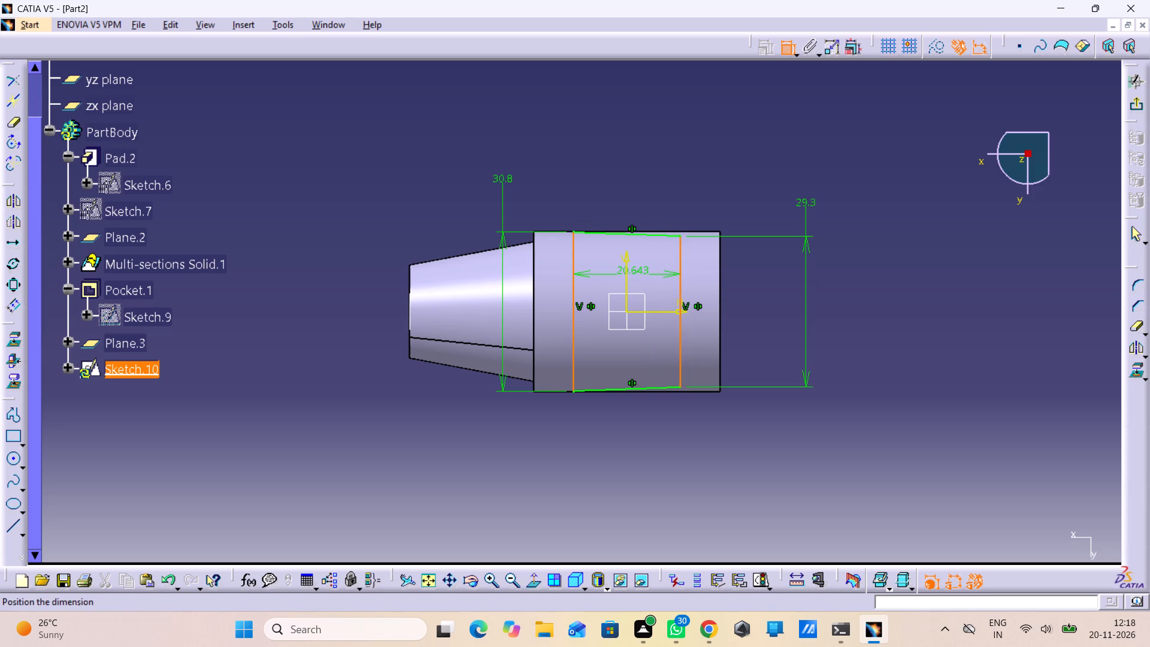
pyautogui.click(634, 275)
pyautogui.doubleClick(634, 275)
pyautogui.doubleClick(637, 269)
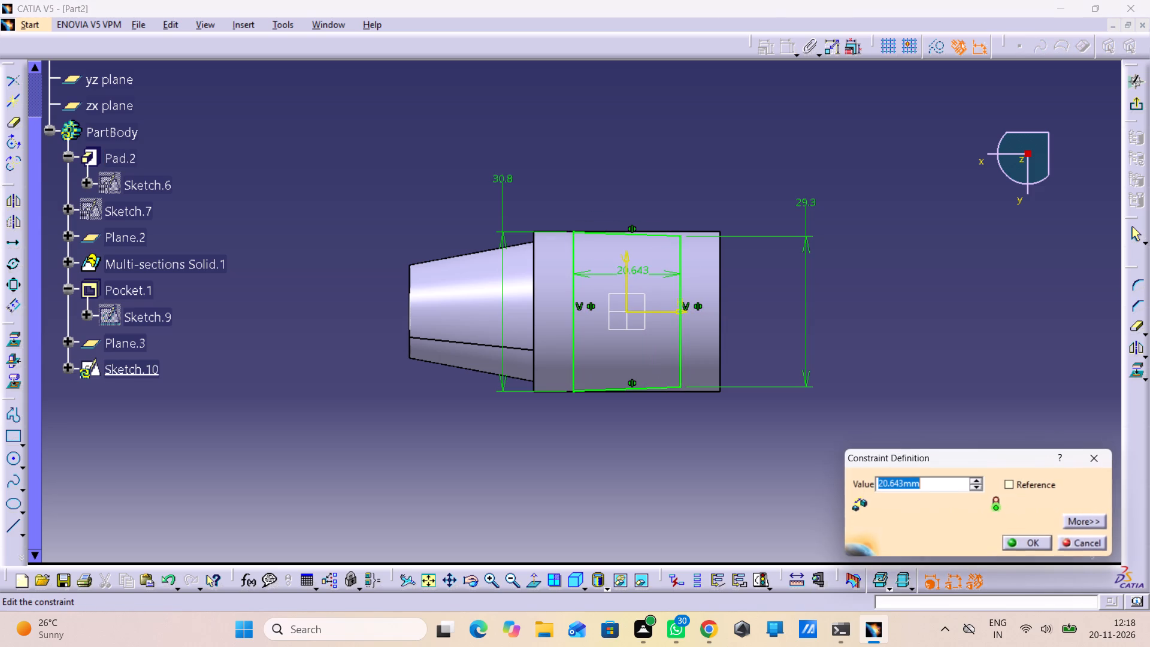
pyautogui.write('35')
pyautogui.press('Return')
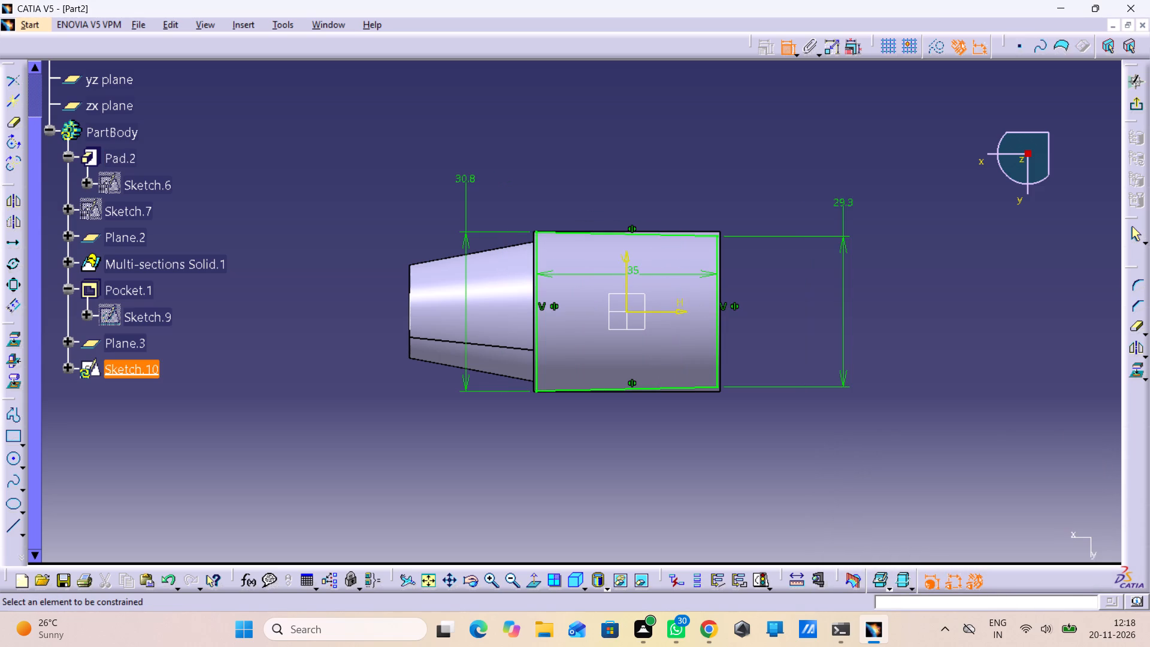
pyautogui.moveTo(782, 156); pyautogui.dragTo(520, 455)
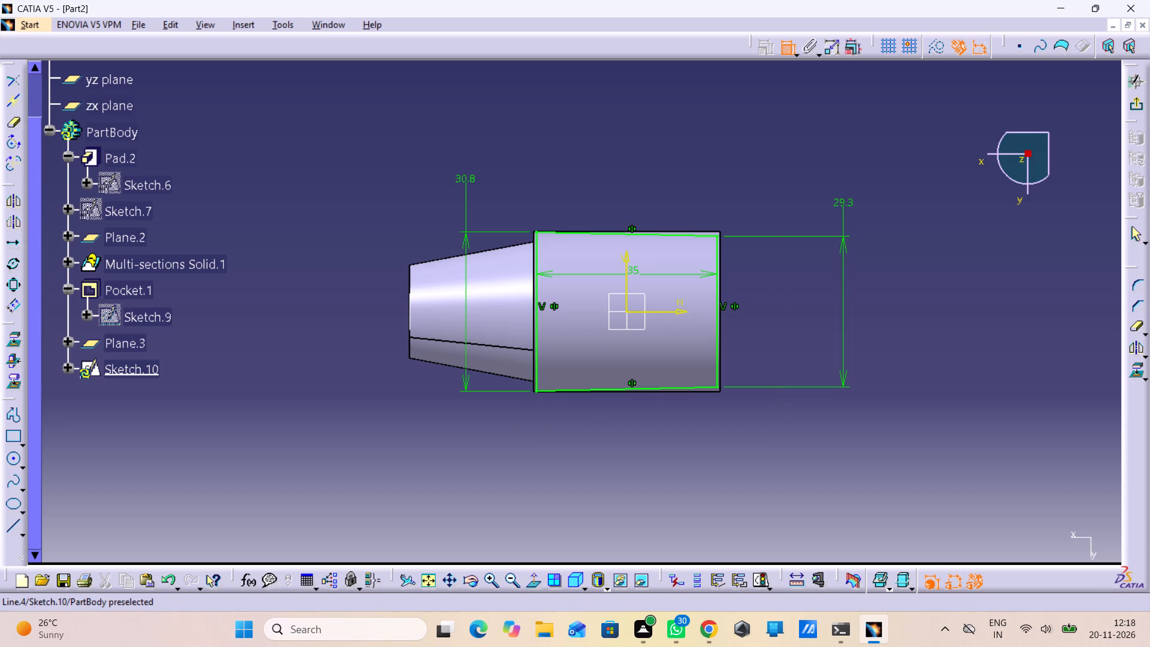
pyautogui.click(785, 47)
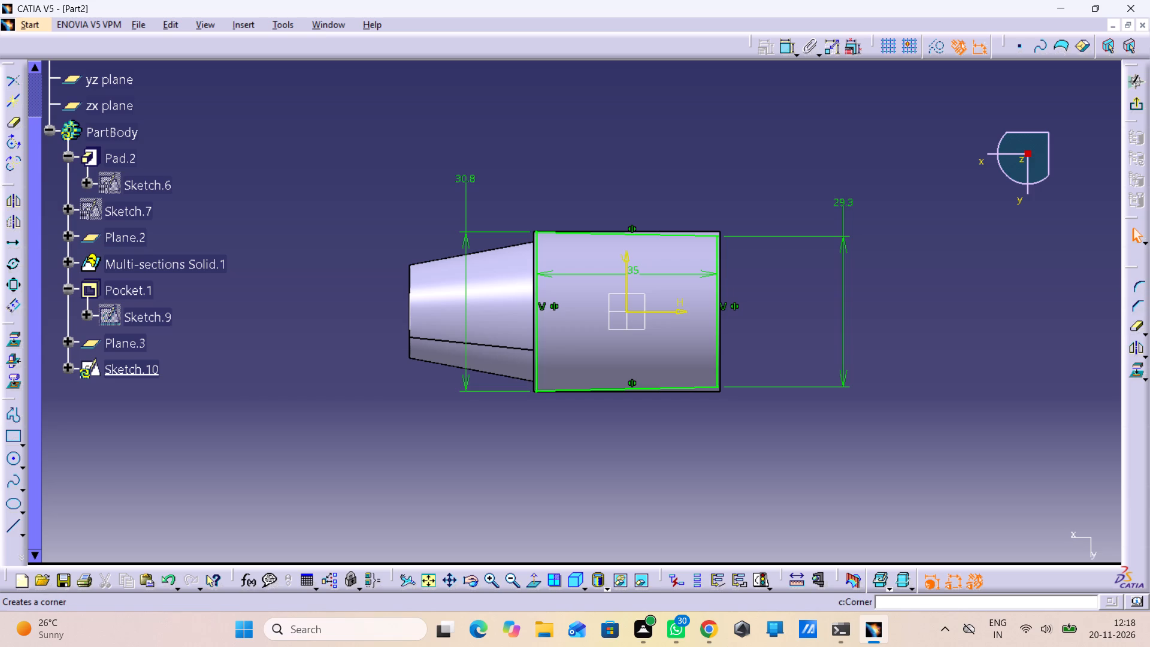
# Round all four trapezoid corners with a 10 mm radius, accepting conversion of the length constraints to distances, and exit the sketch.
pyautogui.click(1139, 285)
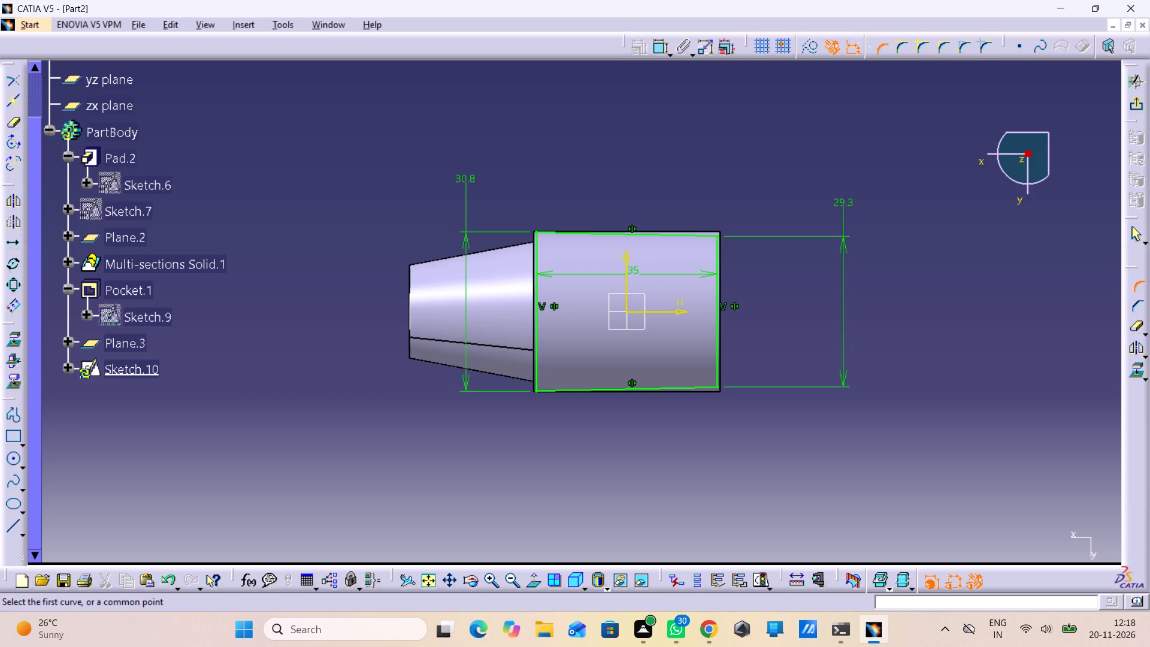
pyautogui.moveTo(773, 200); pyautogui.dragTo(506, 430)
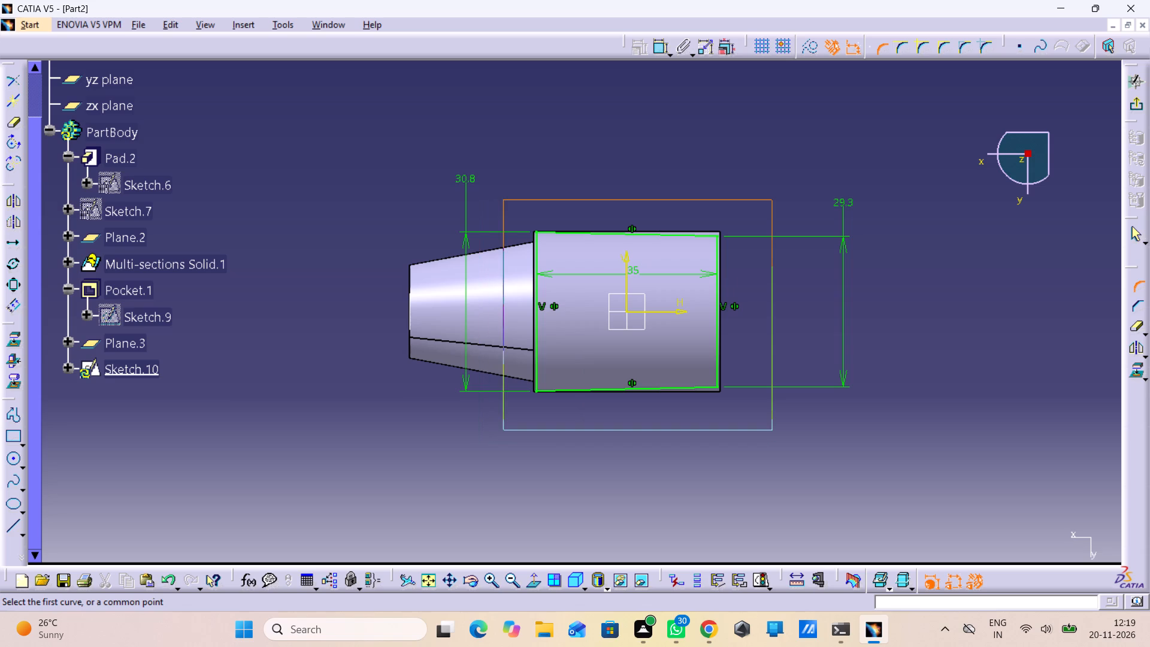
pyautogui.moveTo(506, 430); pyautogui.dragTo(507, 429)
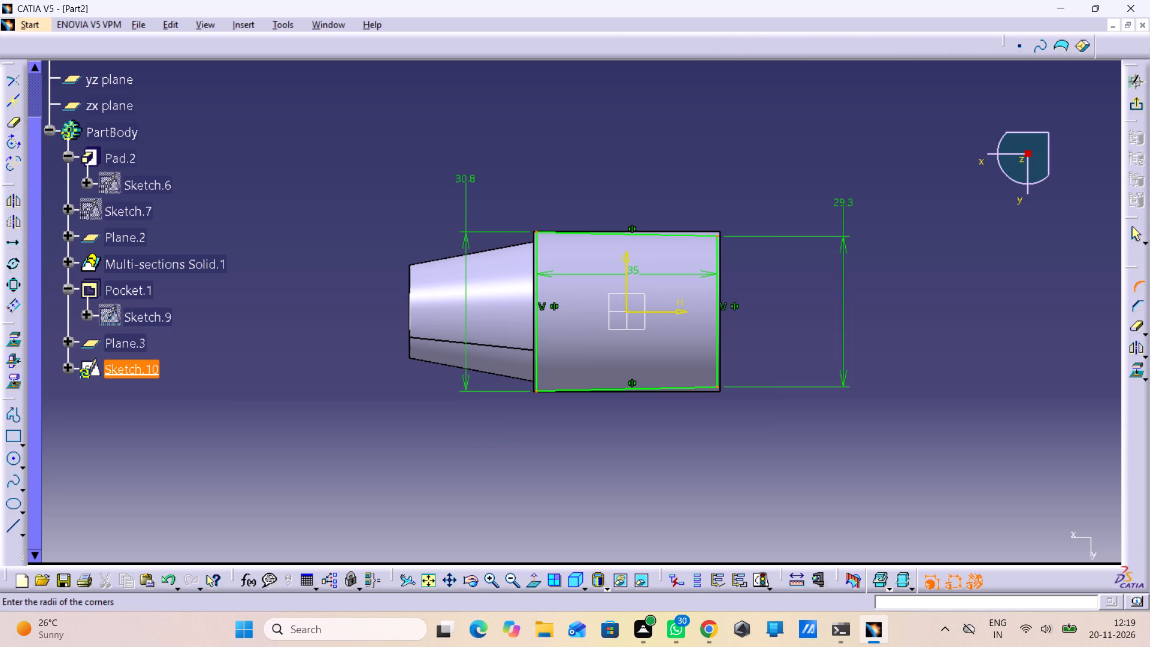
pyautogui.write('10')
pyautogui.press('Return')
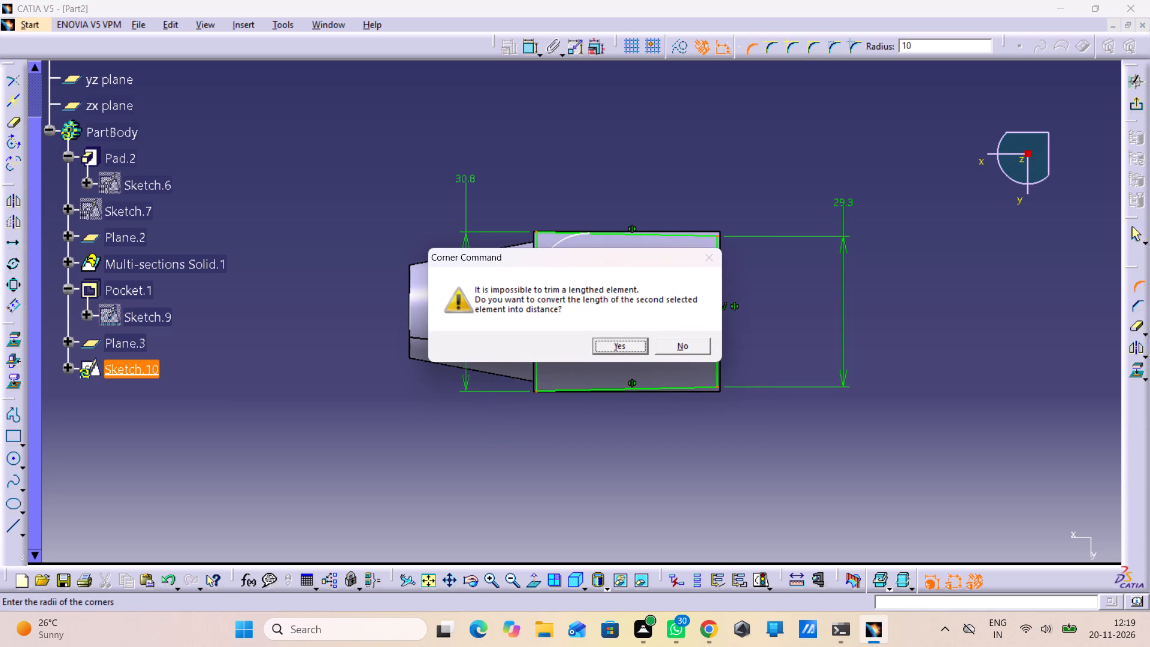
pyautogui.click(628, 343)
pyautogui.click(625, 347)
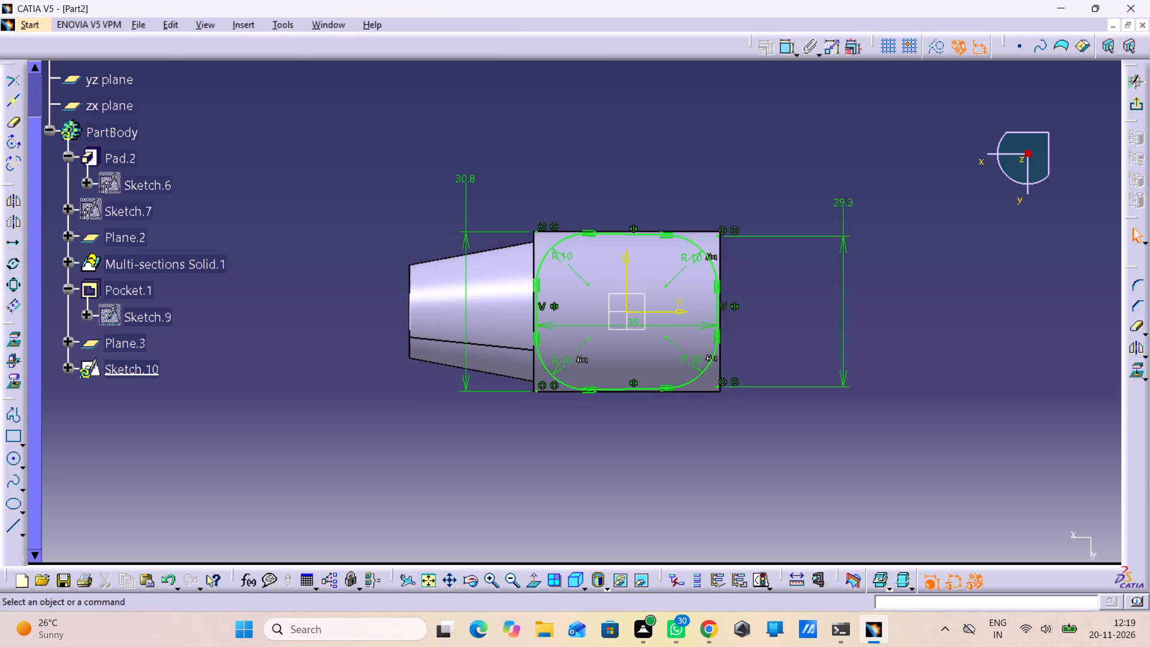
pyautogui.click(796, 379)
pyautogui.click(767, 476)
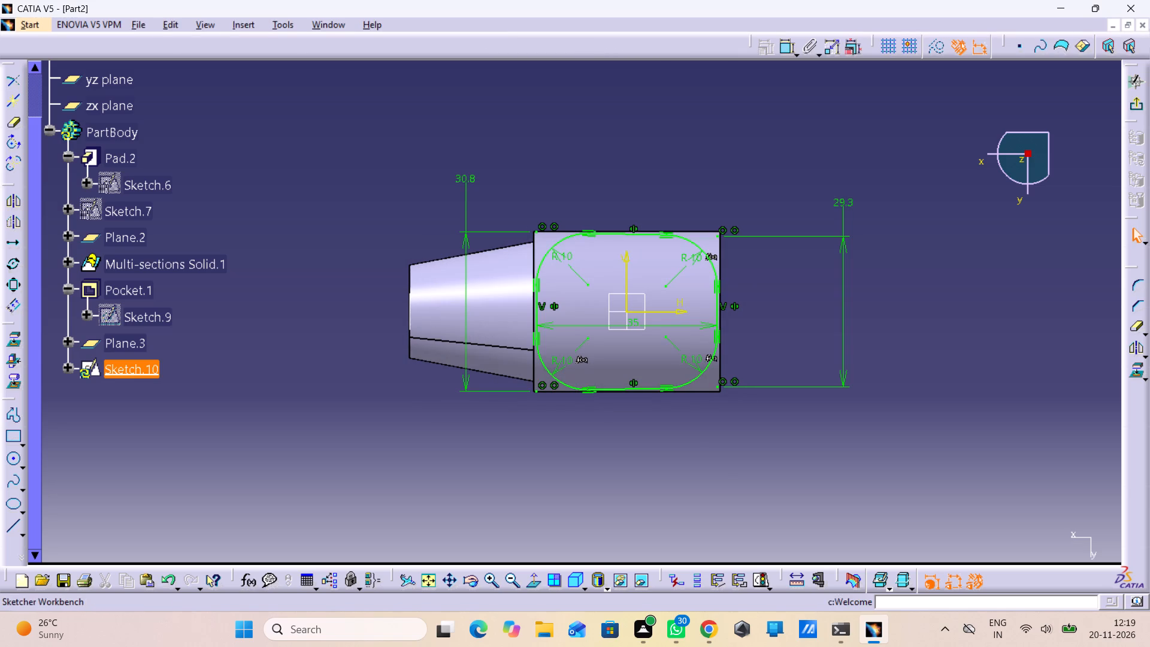
pyautogui.click(1139, 105)
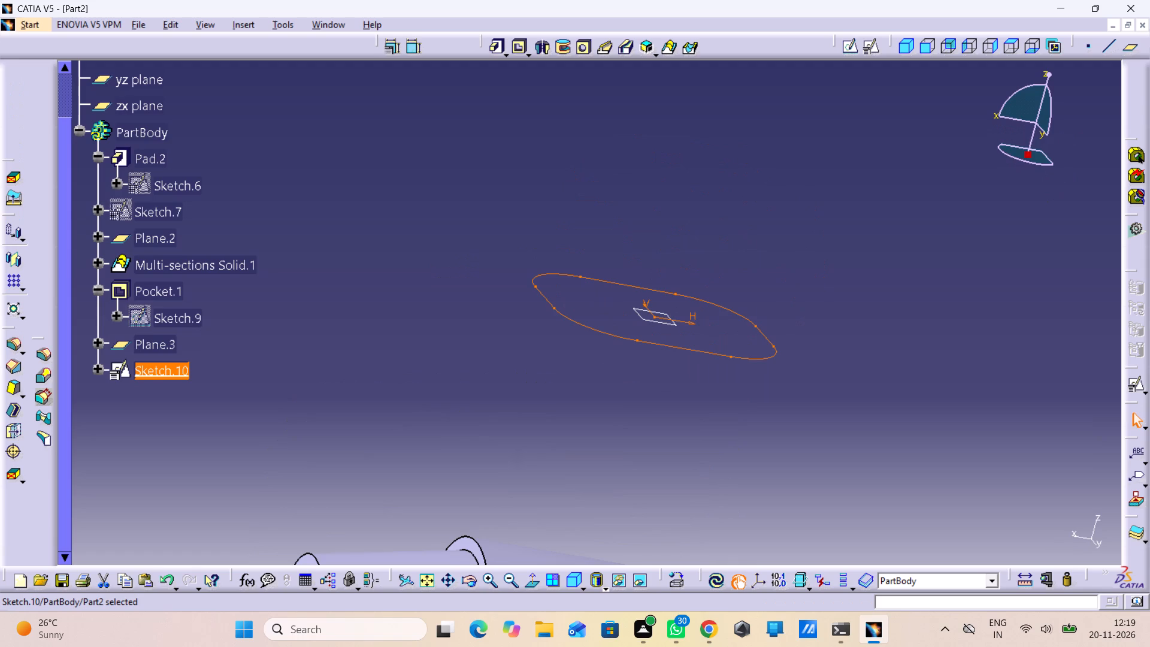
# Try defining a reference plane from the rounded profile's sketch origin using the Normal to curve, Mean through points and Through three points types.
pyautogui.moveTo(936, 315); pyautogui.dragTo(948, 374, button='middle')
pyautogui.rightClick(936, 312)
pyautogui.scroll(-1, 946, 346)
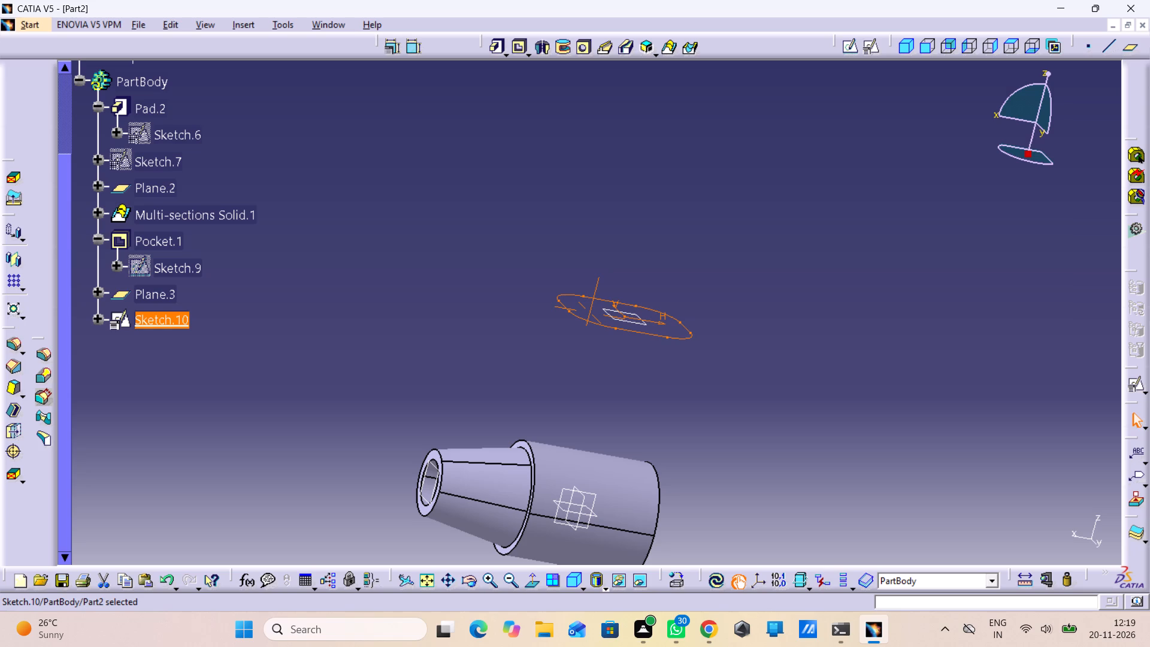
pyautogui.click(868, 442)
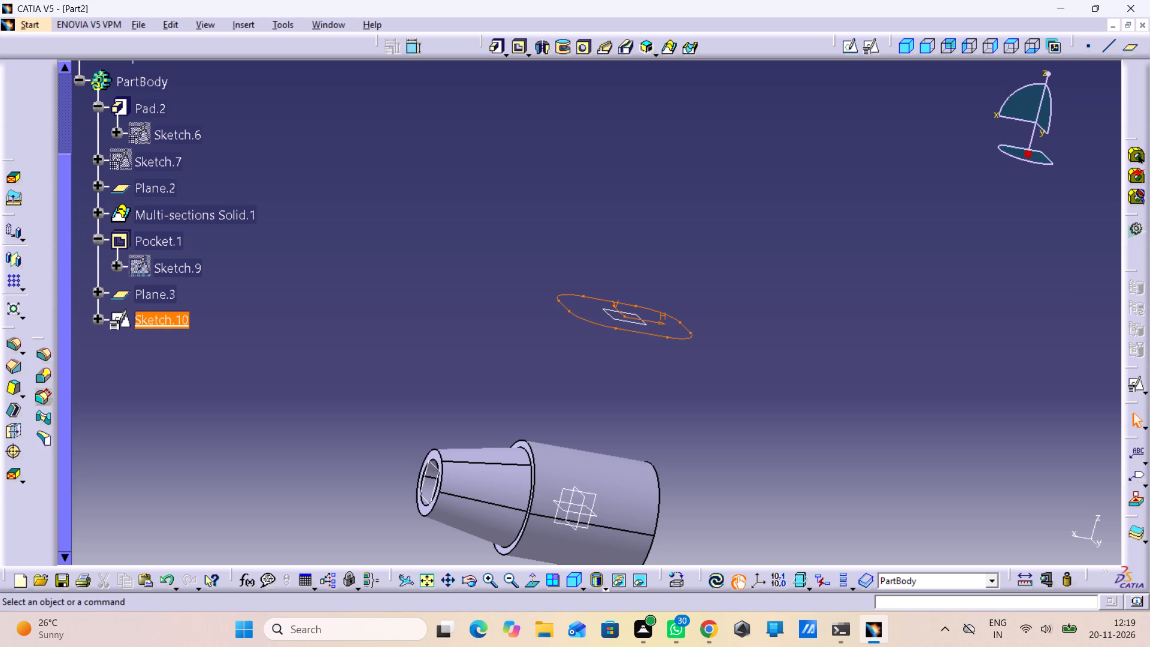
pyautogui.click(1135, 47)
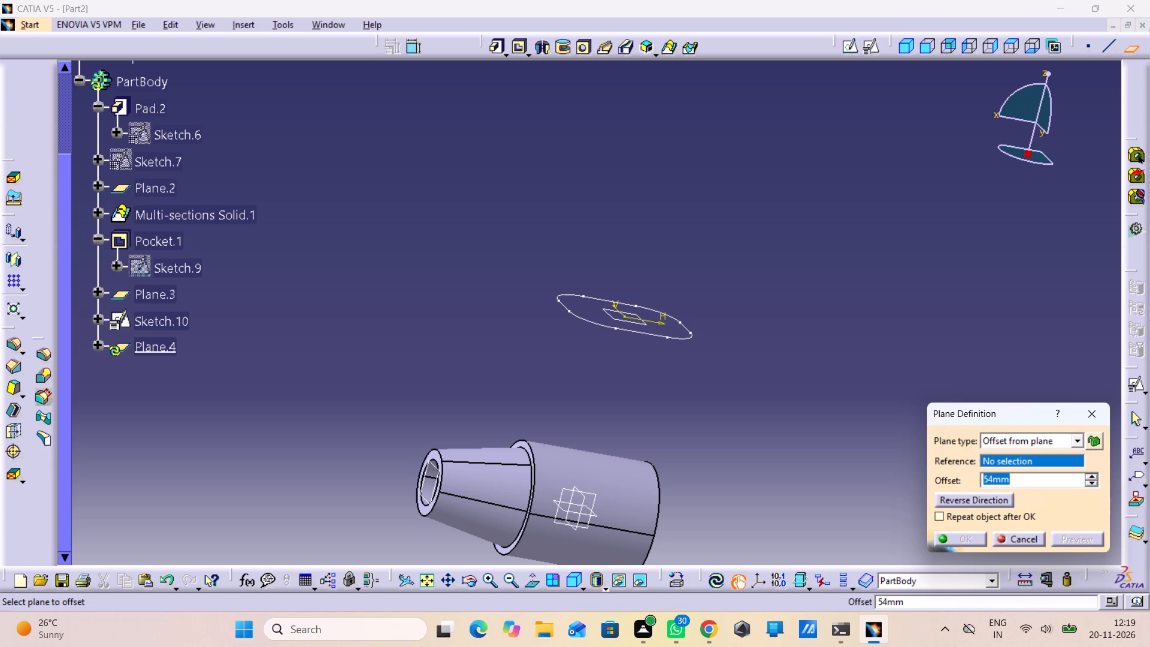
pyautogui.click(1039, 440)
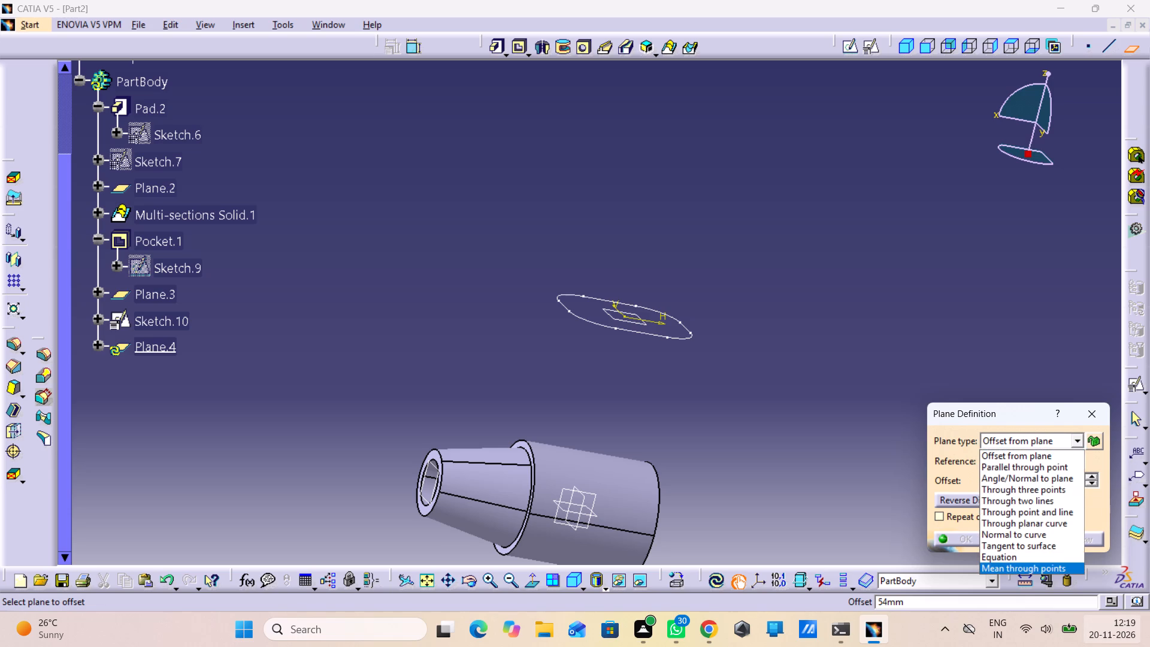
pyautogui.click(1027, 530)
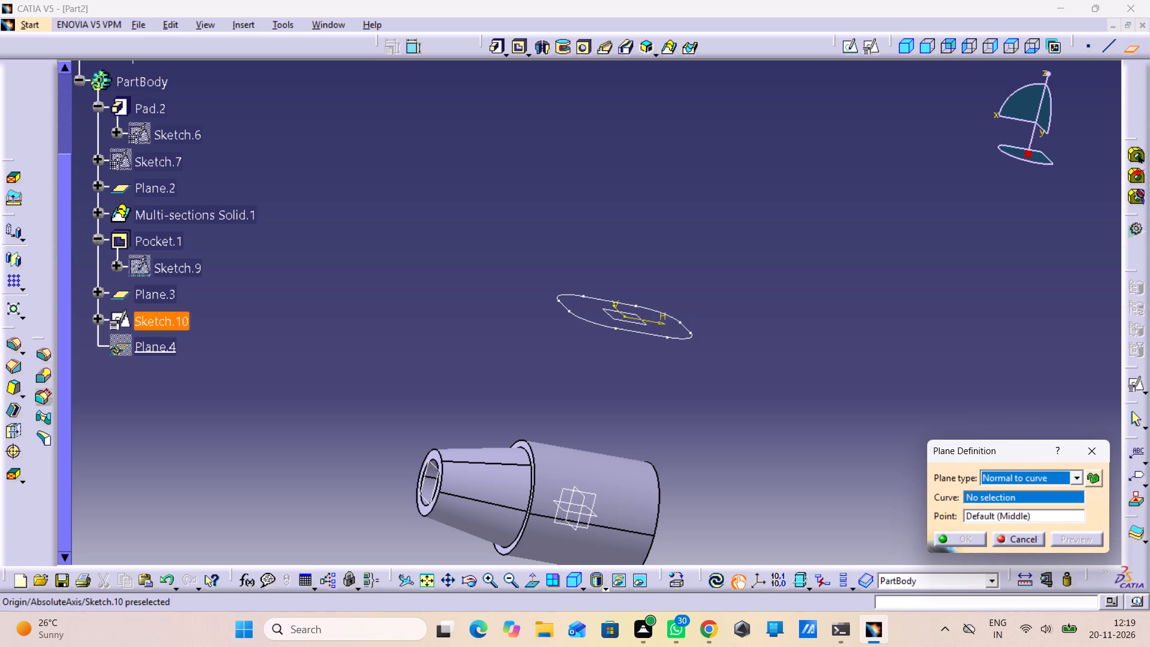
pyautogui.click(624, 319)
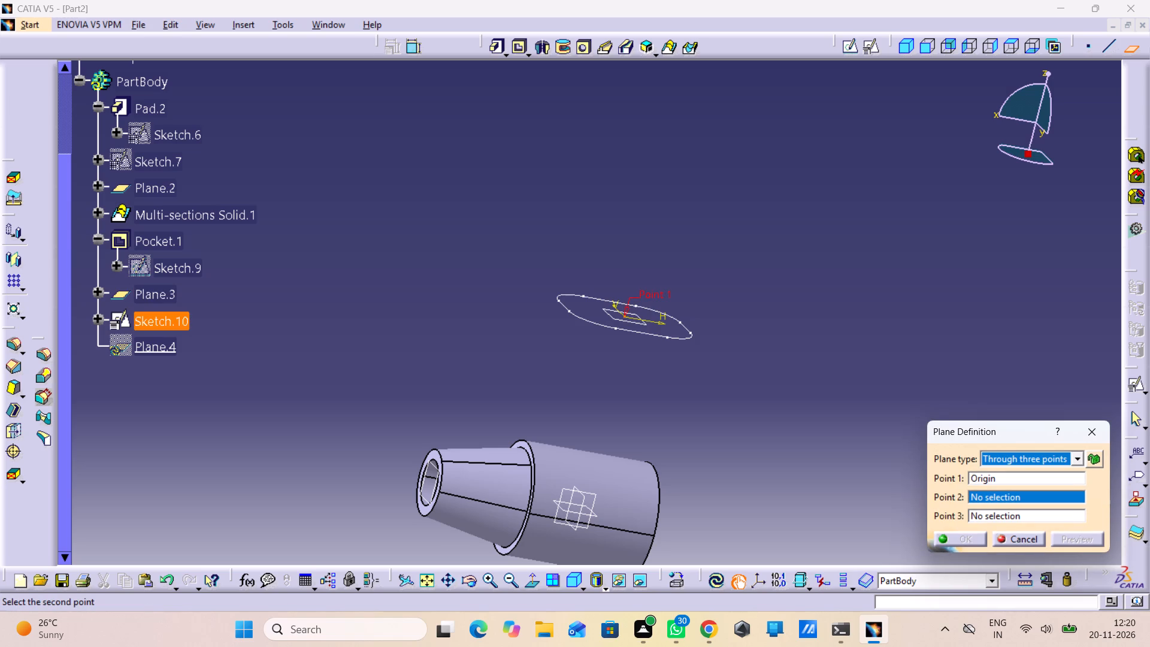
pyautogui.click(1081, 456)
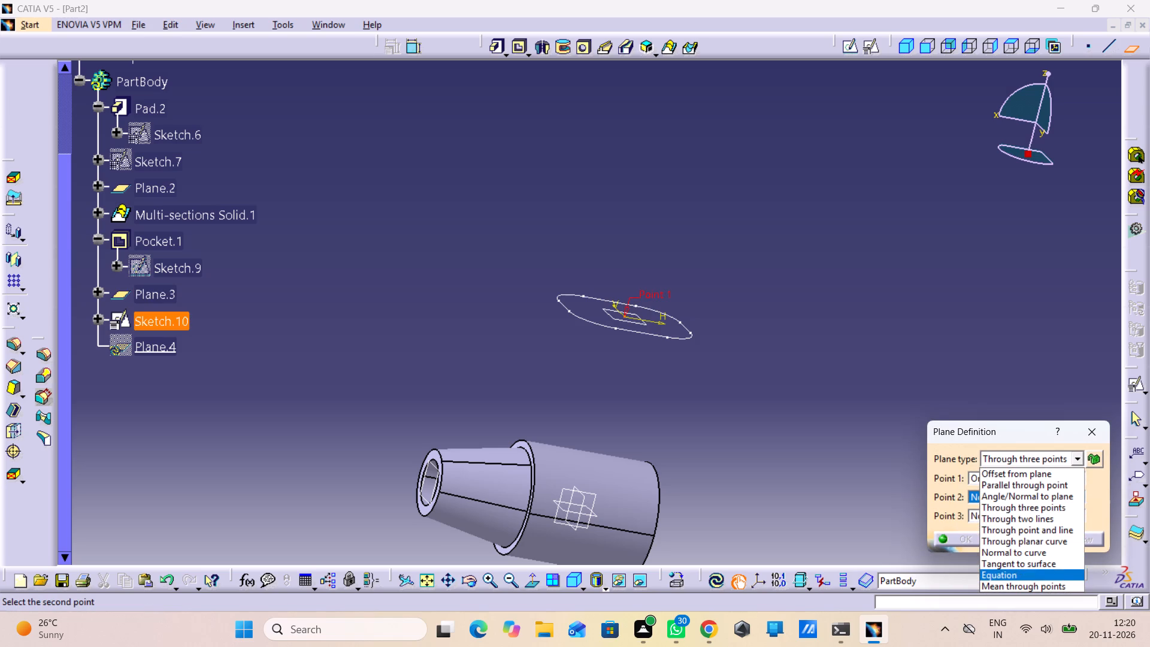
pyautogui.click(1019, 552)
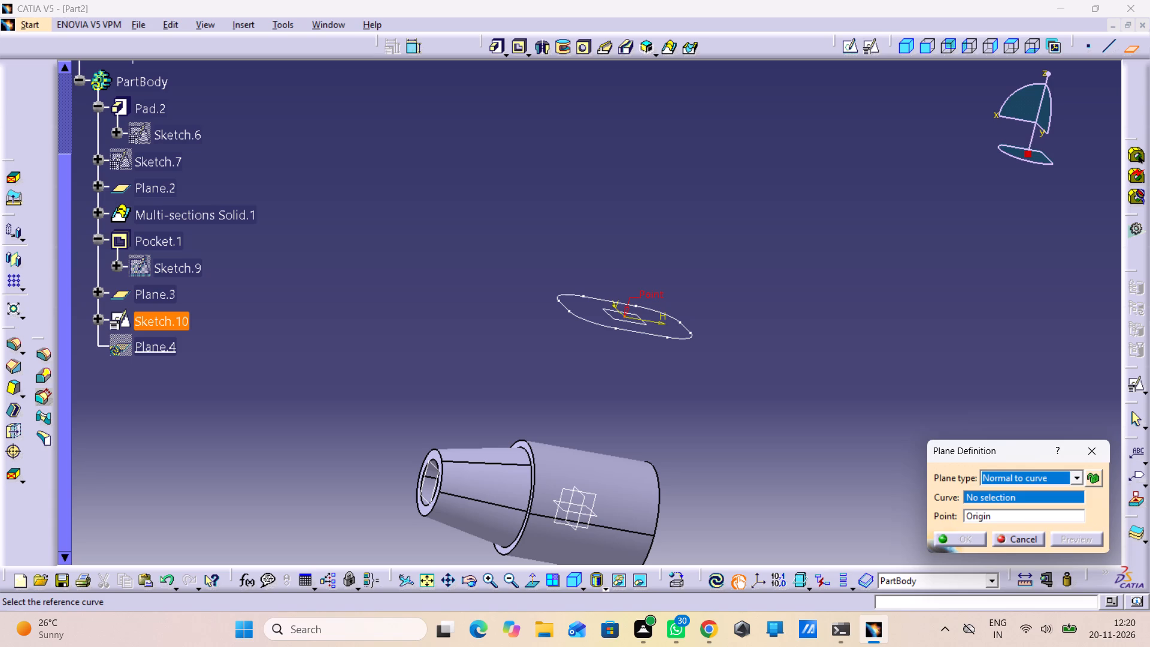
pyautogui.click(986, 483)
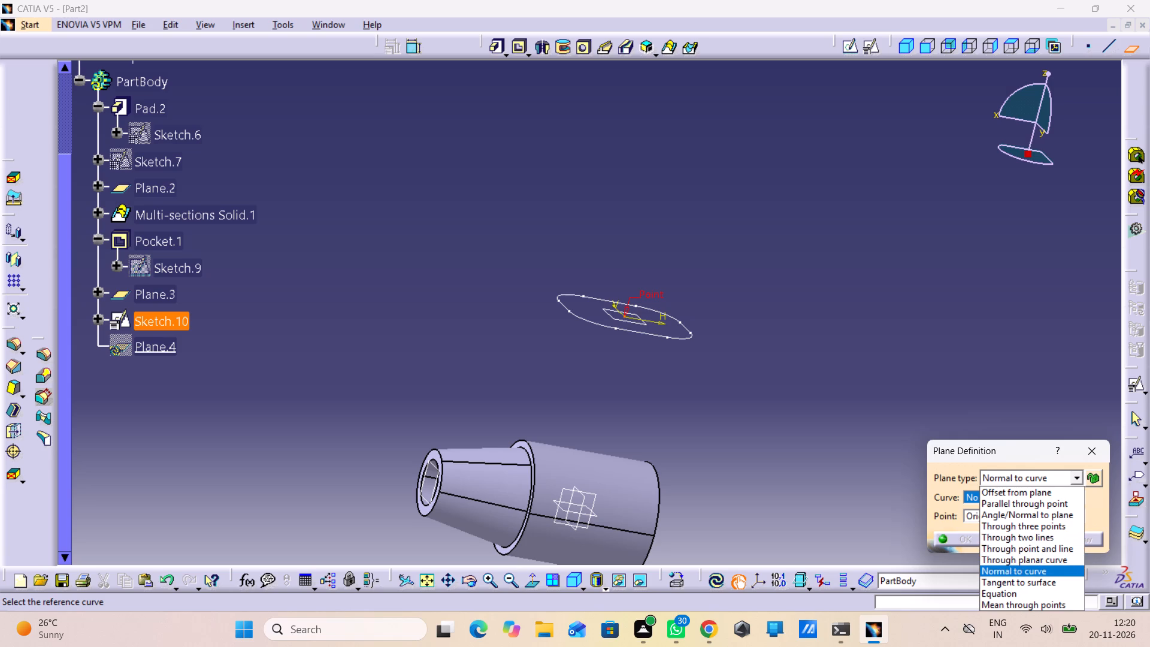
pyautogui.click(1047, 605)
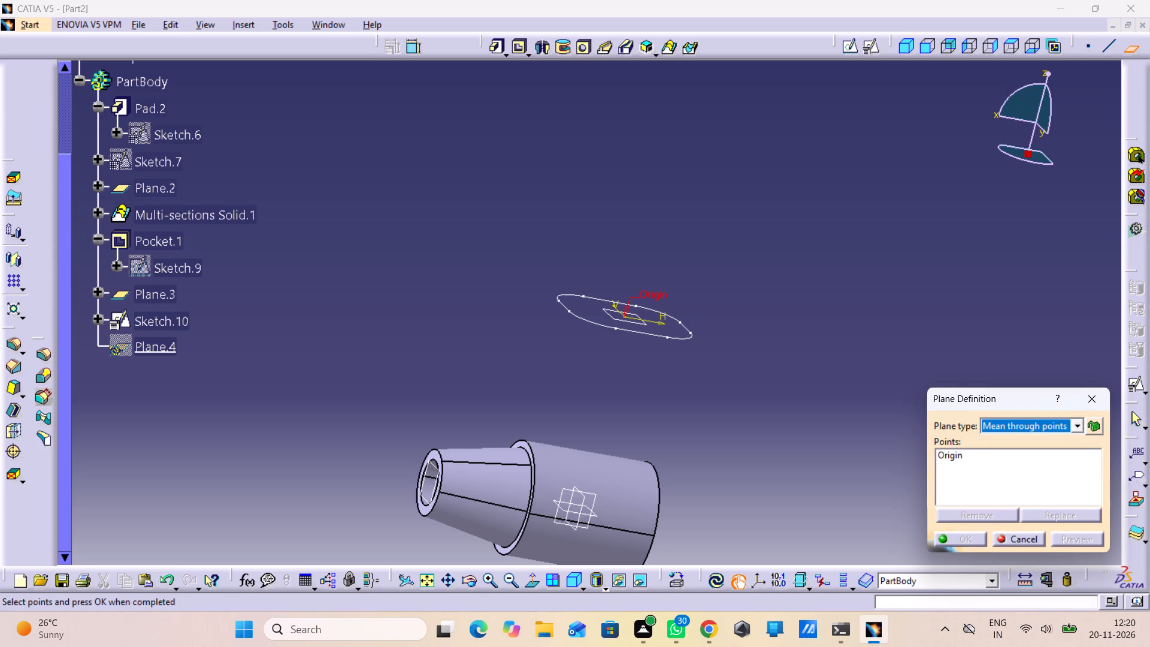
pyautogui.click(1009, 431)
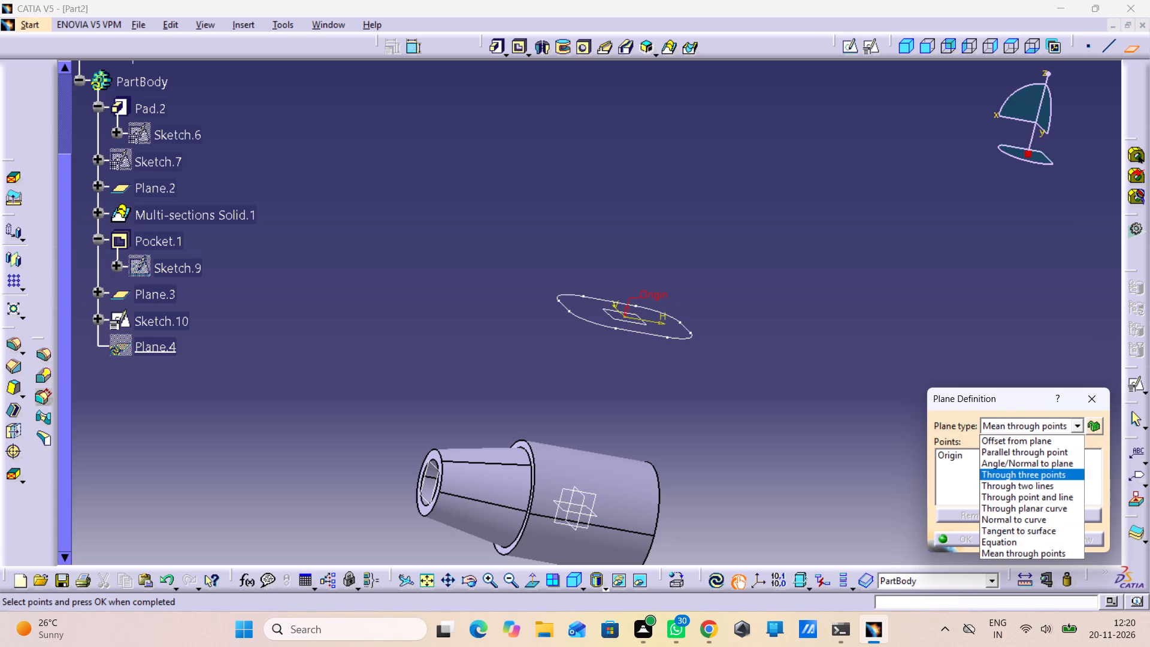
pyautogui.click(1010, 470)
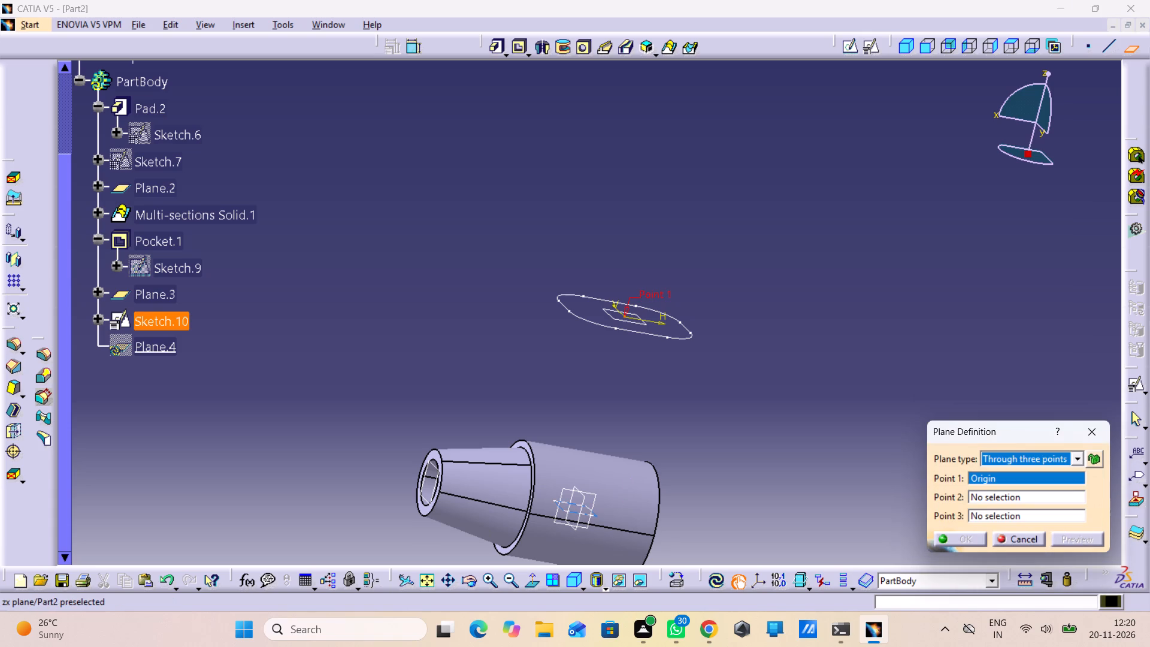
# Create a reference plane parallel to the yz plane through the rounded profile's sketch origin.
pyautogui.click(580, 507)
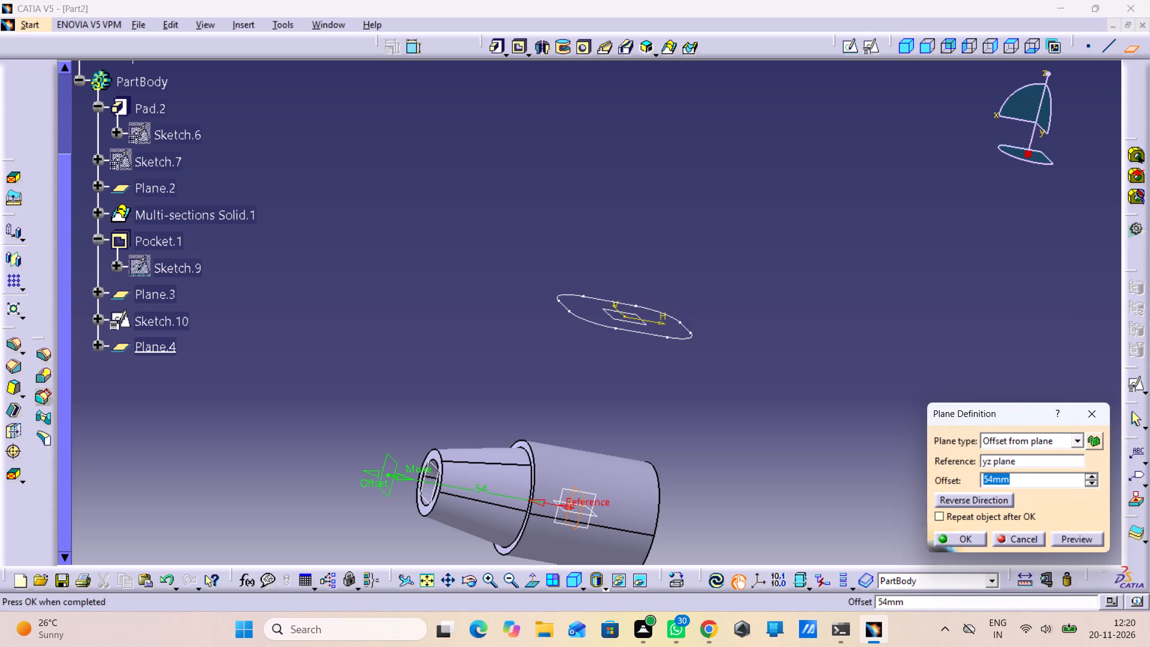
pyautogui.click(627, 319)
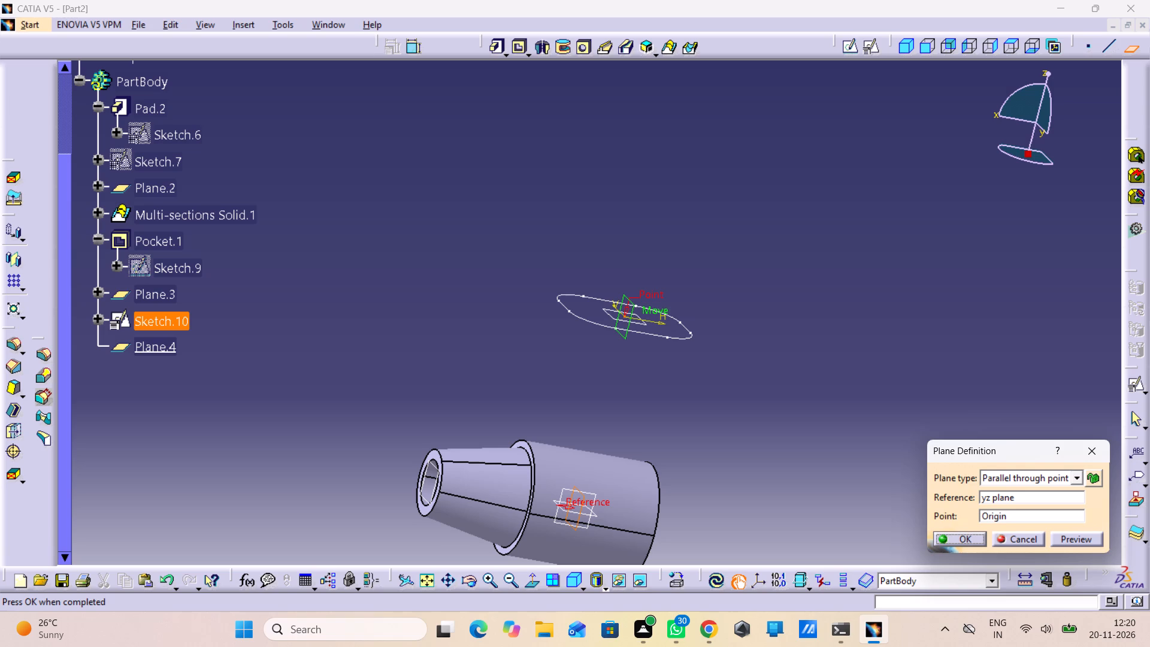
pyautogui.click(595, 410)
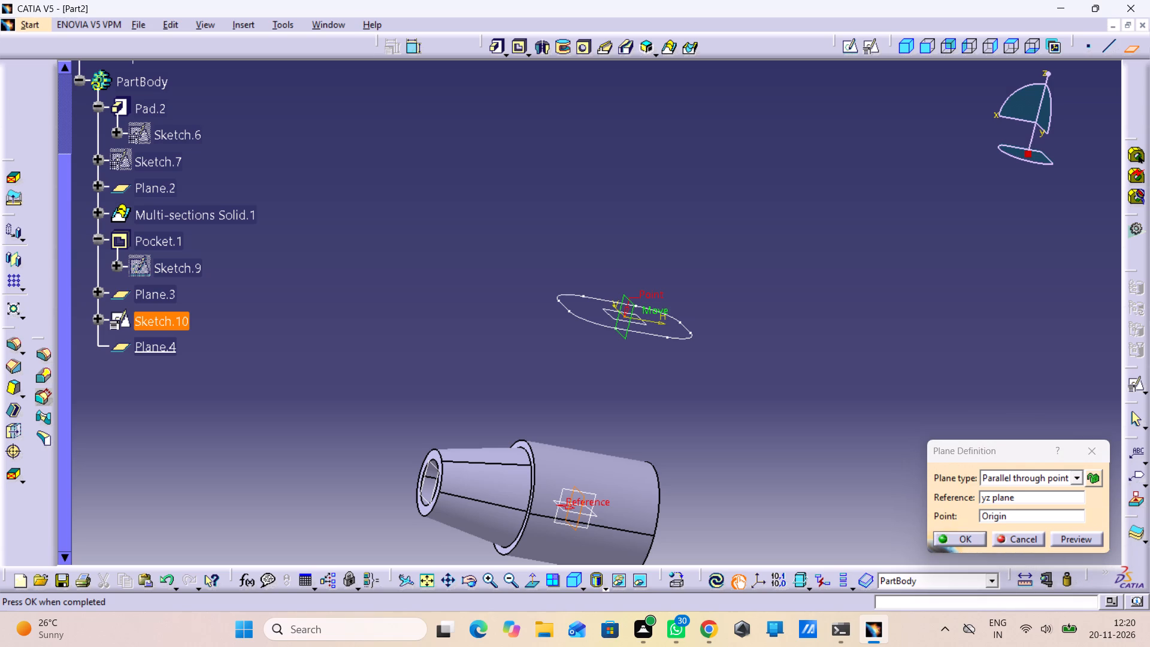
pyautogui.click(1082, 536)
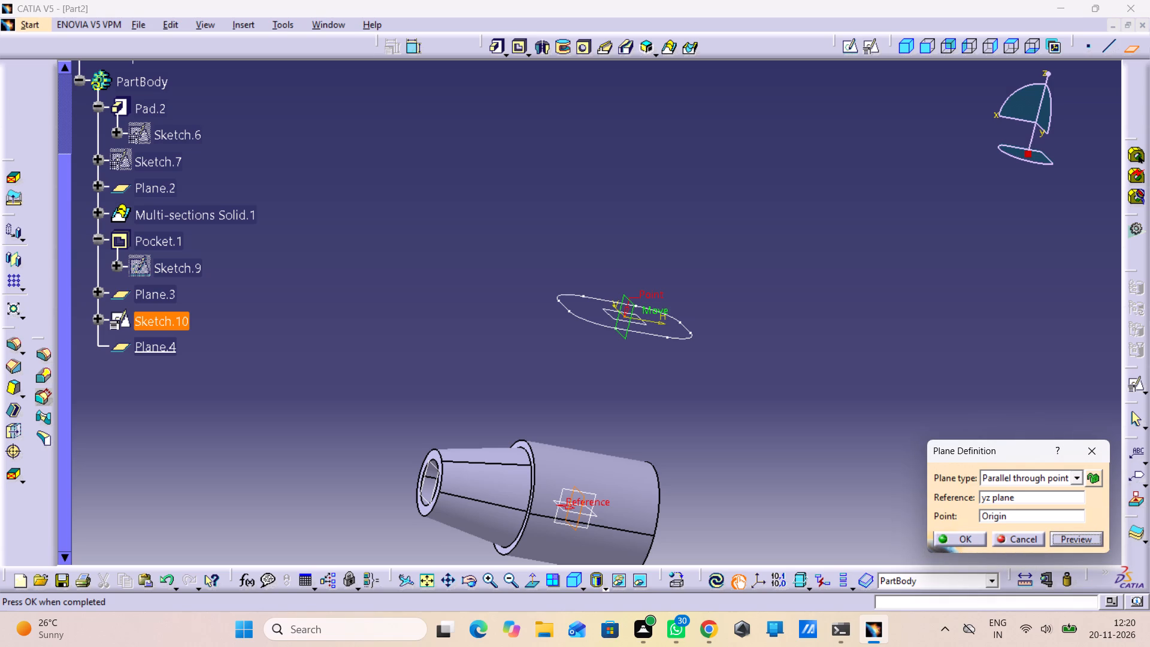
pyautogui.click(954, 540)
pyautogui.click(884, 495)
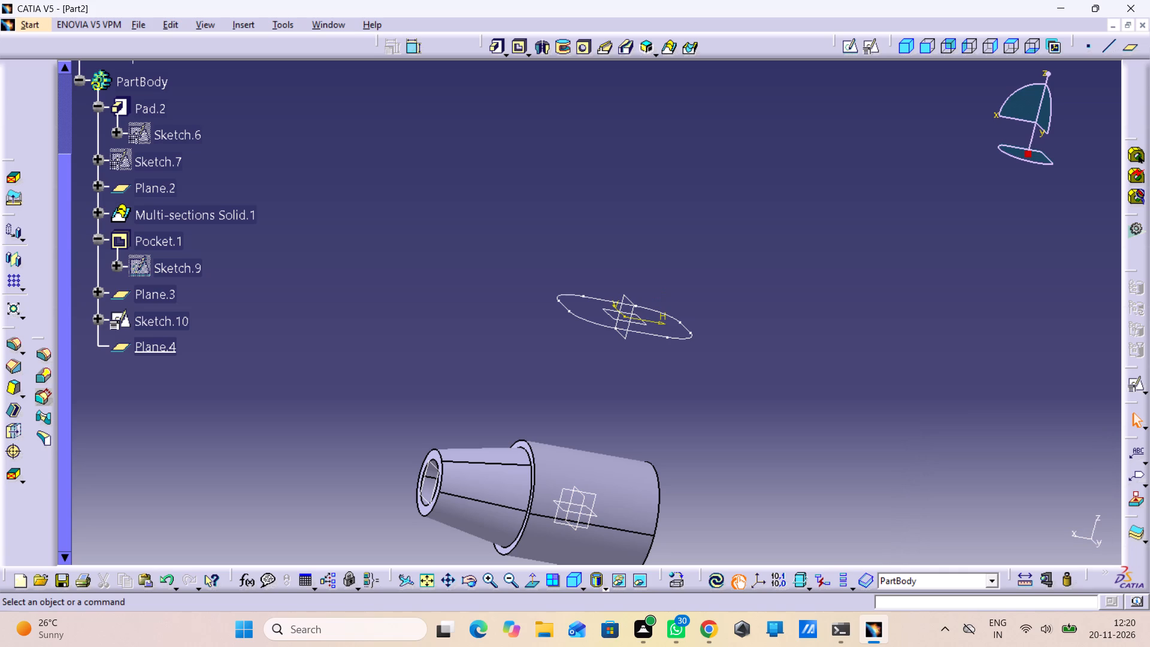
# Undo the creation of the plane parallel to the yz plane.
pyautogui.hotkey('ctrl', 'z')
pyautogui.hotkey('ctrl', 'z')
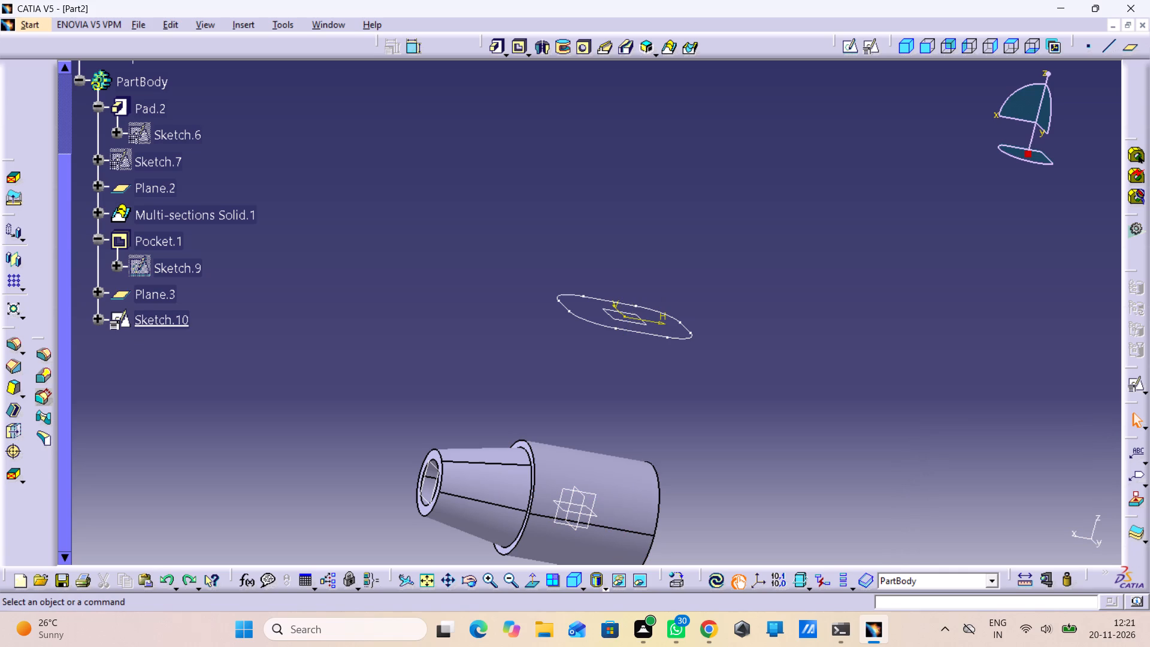
# Create a reference plane parallel to the zx plane through the rounded profile's sketch origin, using the Parallel through point type.
pyautogui.click(1132, 47)
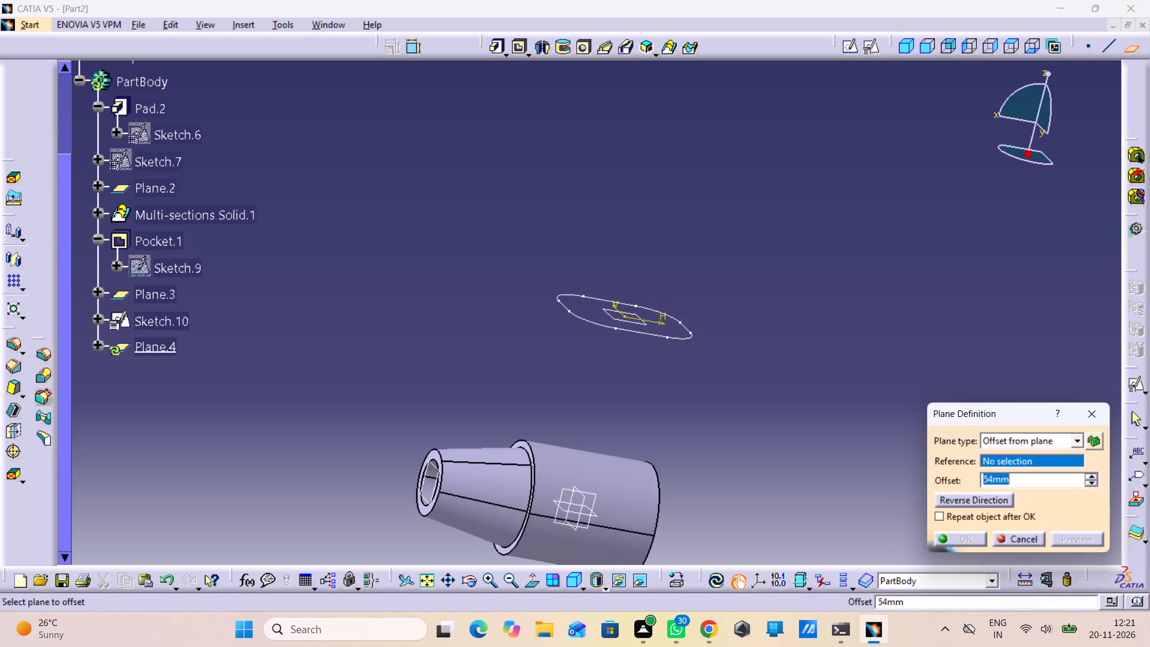
pyautogui.click(1046, 440)
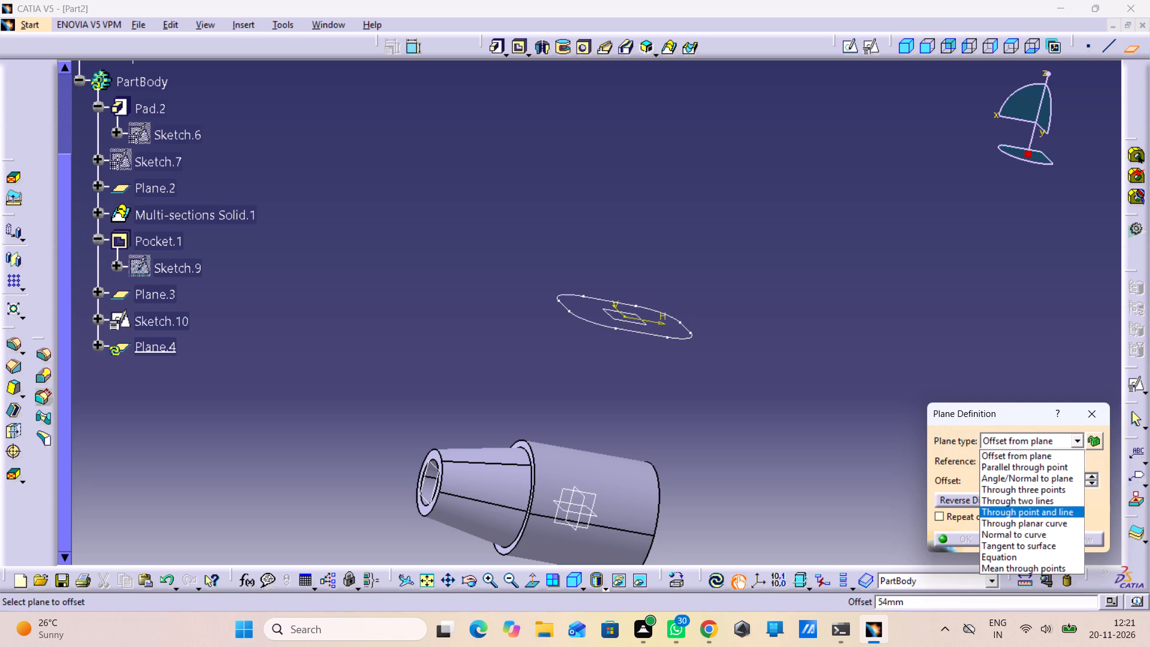
pyautogui.click(1033, 566)
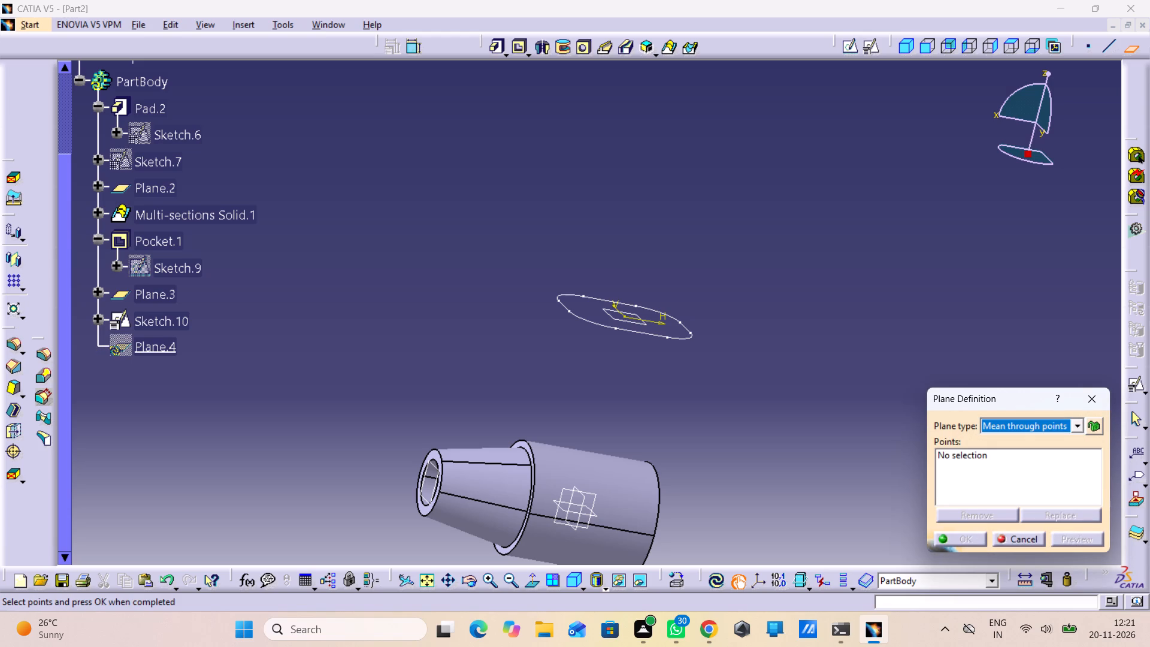
pyautogui.click(627, 315)
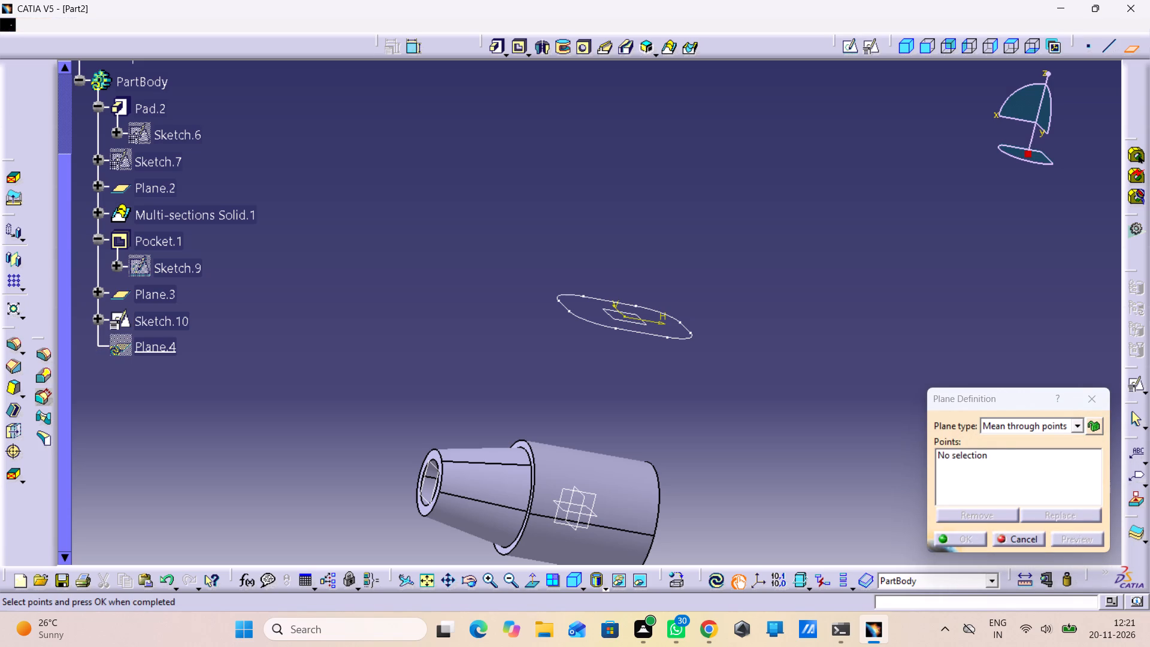
pyautogui.click(1076, 421)
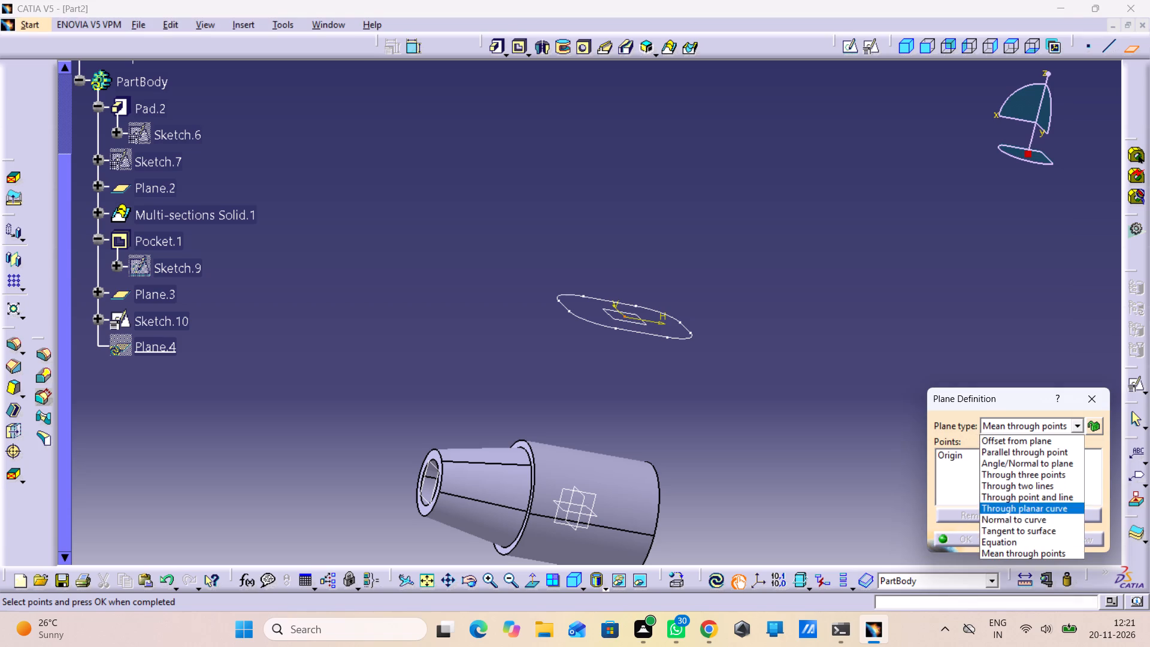
pyautogui.scroll(-2, 1031, 515)
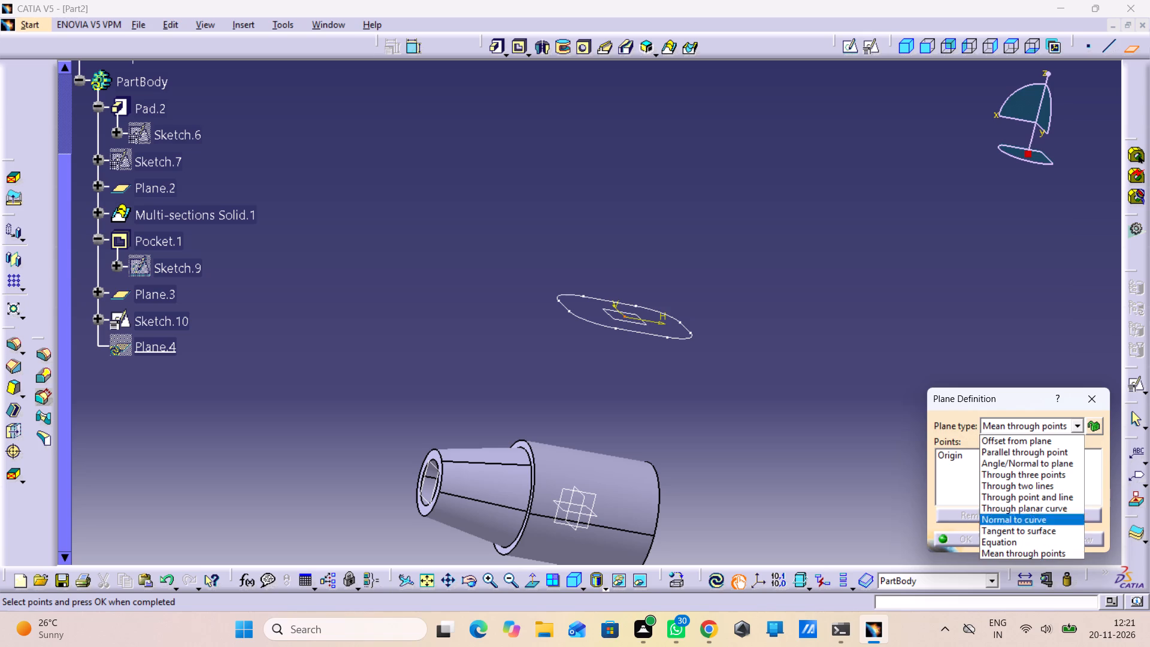
pyautogui.click(1028, 448)
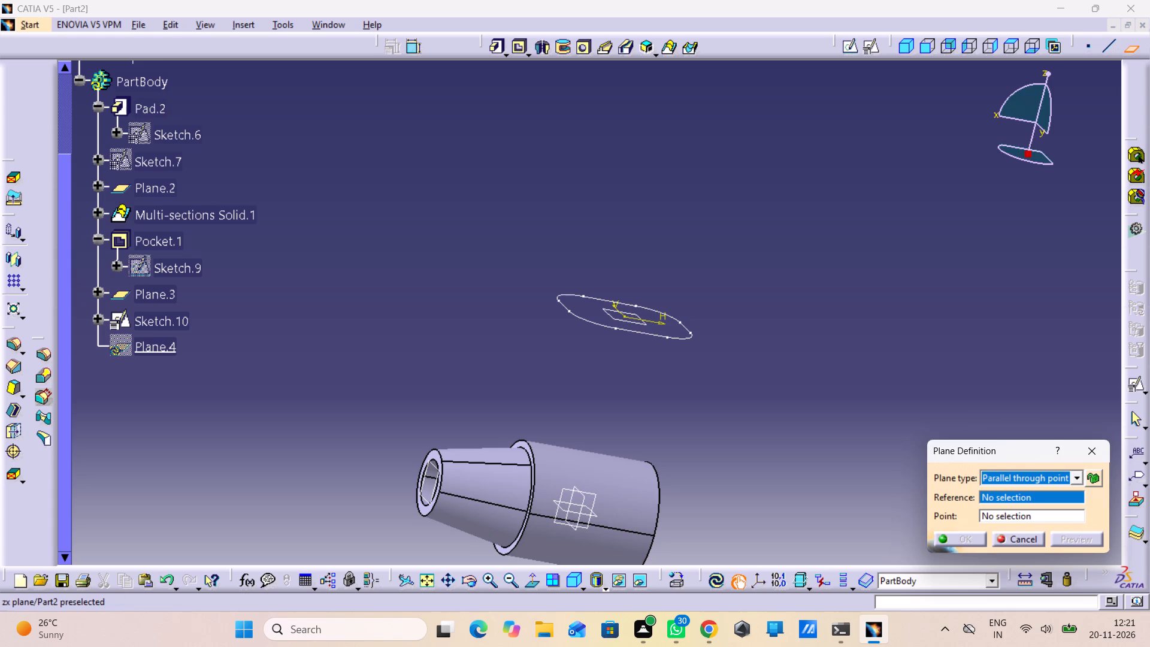
pyautogui.moveTo(589, 493); pyautogui.dragTo(600, 492)
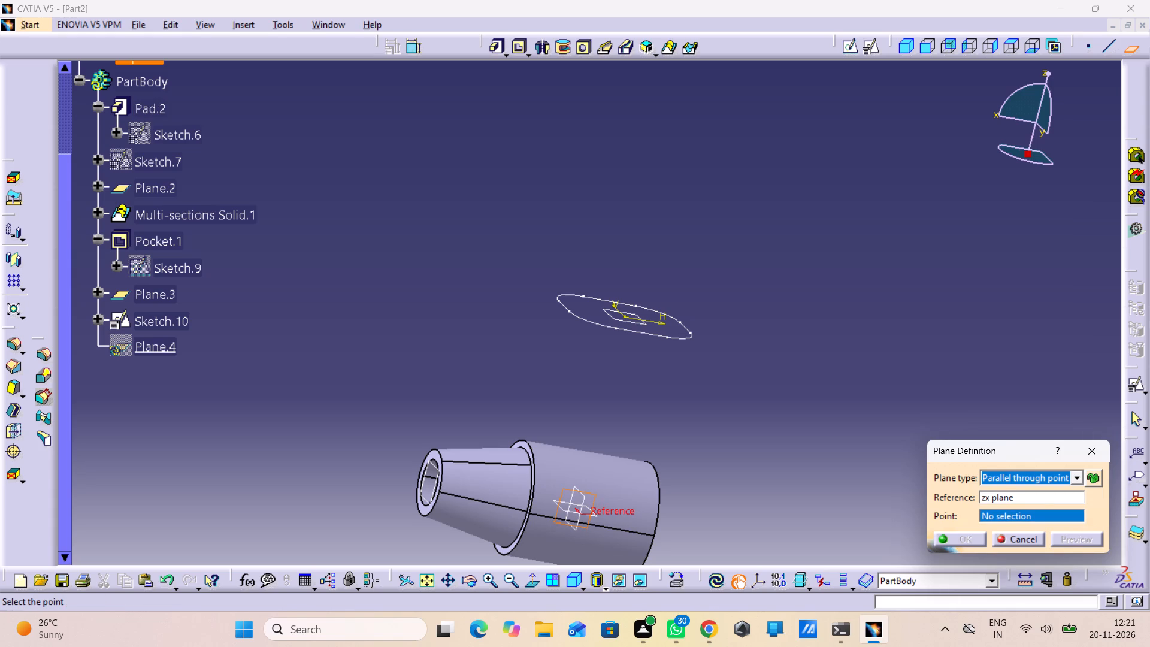
pyautogui.click(625, 316)
pyautogui.click(707, 394)
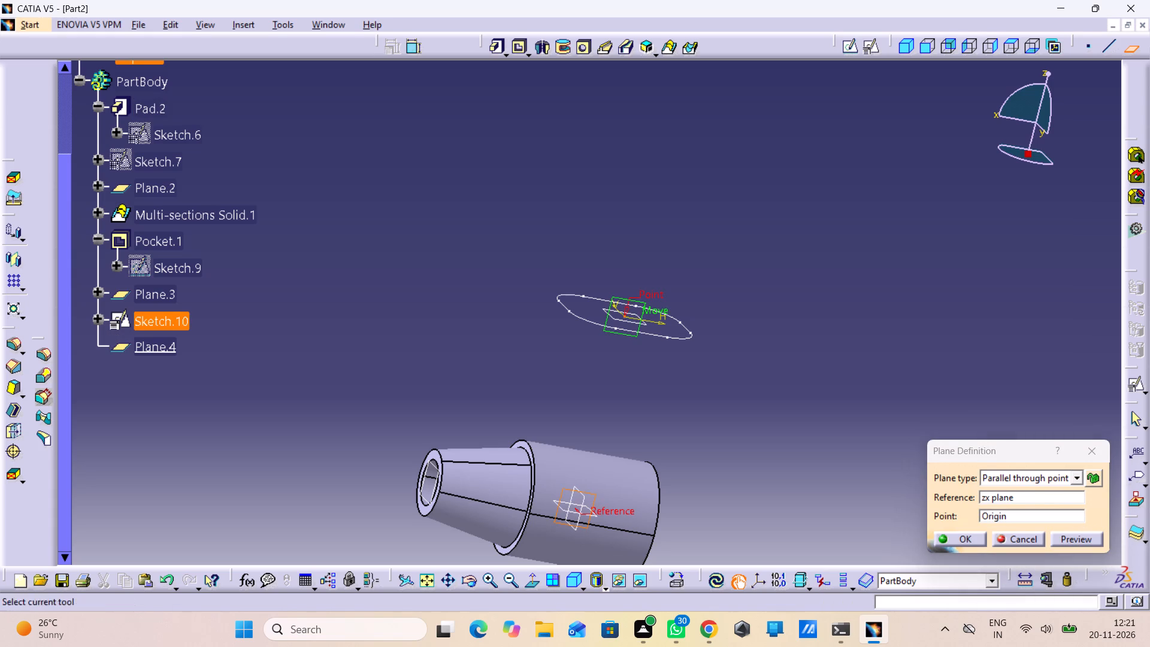
pyautogui.click(1081, 542)
pyautogui.click(954, 540)
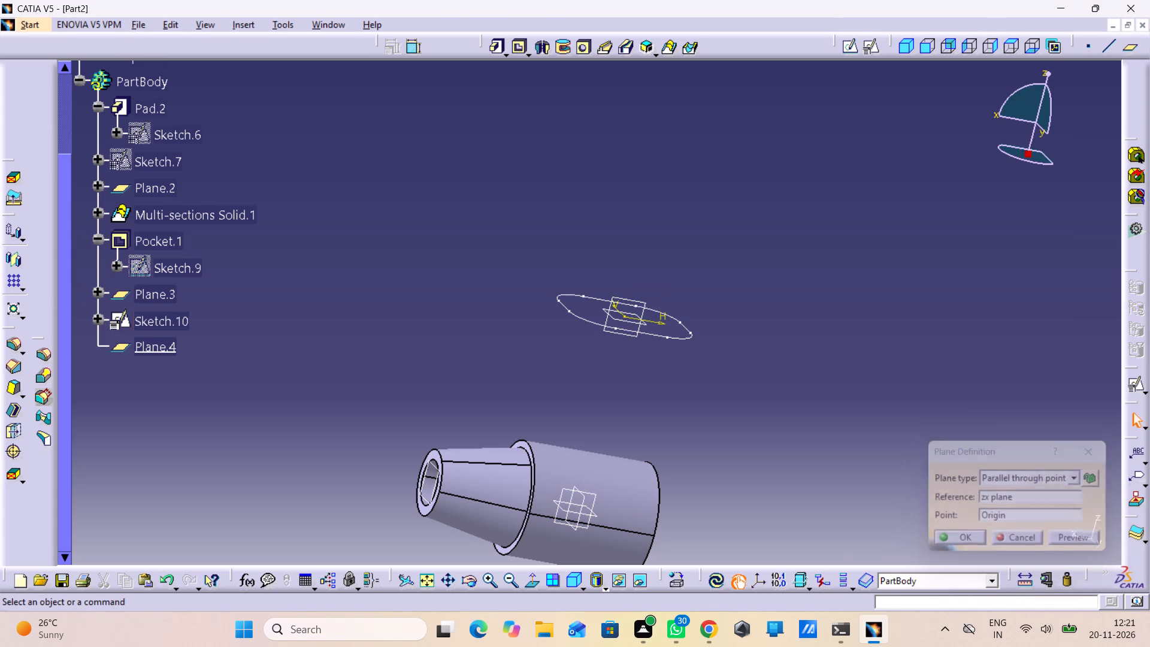
pyautogui.click(804, 492)
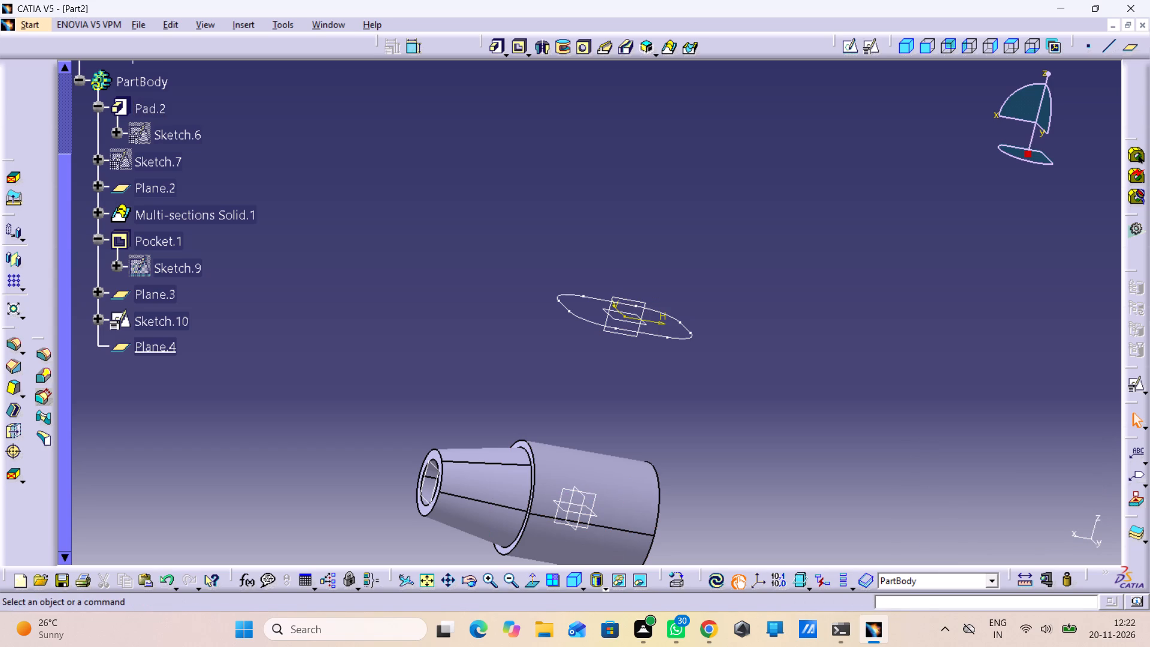
# Start orienting the view with the Normal View command.
pyautogui.moveTo(536, 583); pyautogui.dragTo(536, 598)
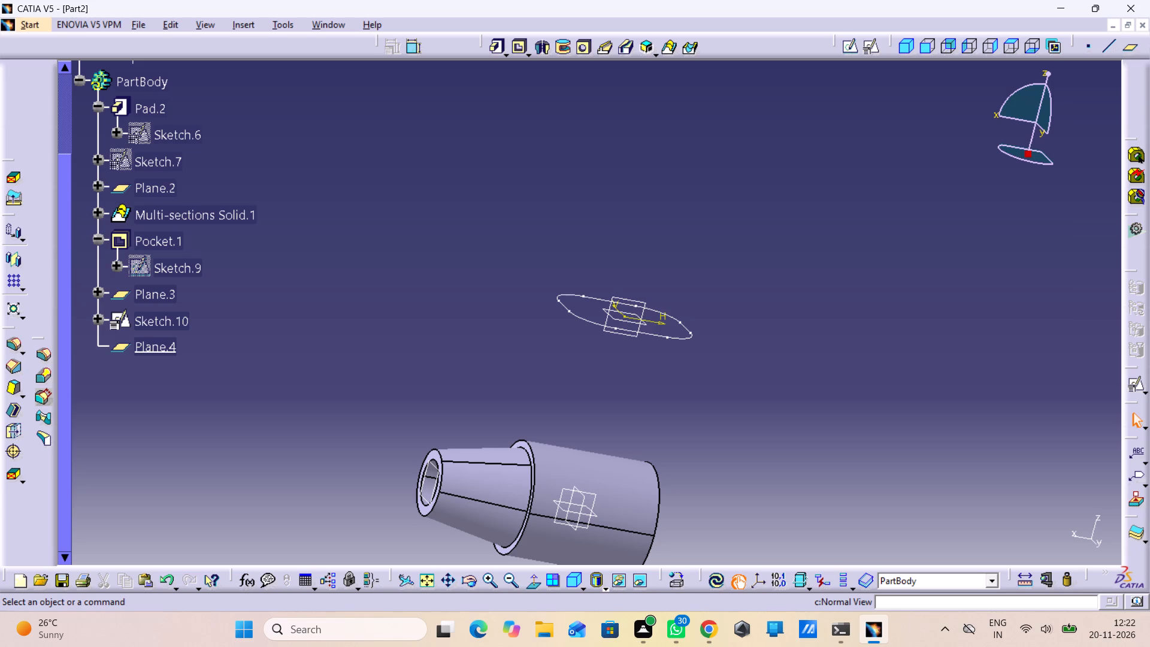
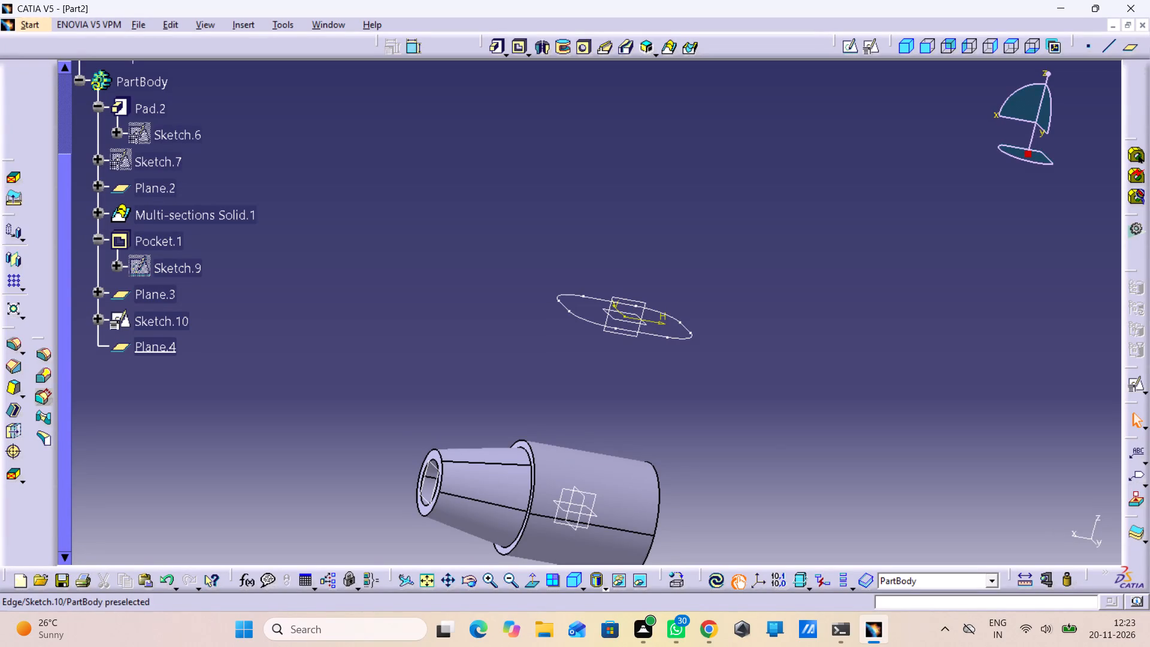
# Create a positioned sketch on Plane.4 with implicit origin and implicit orientation.
pyautogui.moveTo(691, 369); pyautogui.dragTo(651, 321, button='middle')
pyautogui.moveTo(691, 369); pyautogui.dragTo(651, 321, button='right')
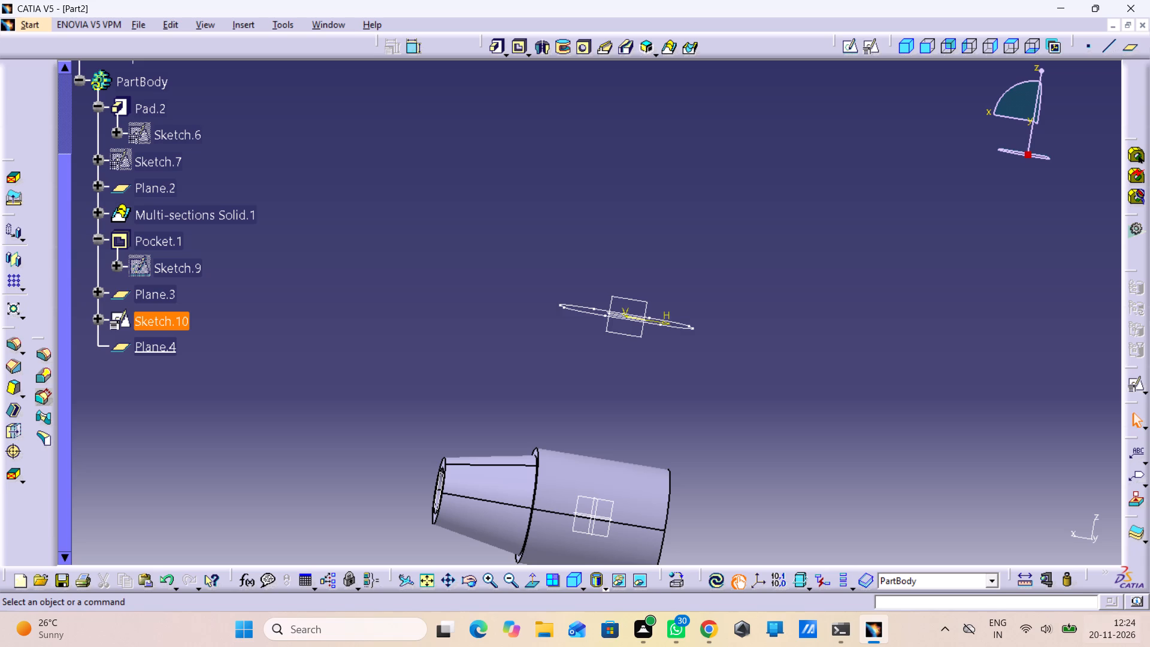
pyautogui.moveTo(762, 436); pyautogui.dragTo(719, 373, button='middle')
pyautogui.moveTo(760, 433); pyautogui.dragTo(719, 373, button='right')
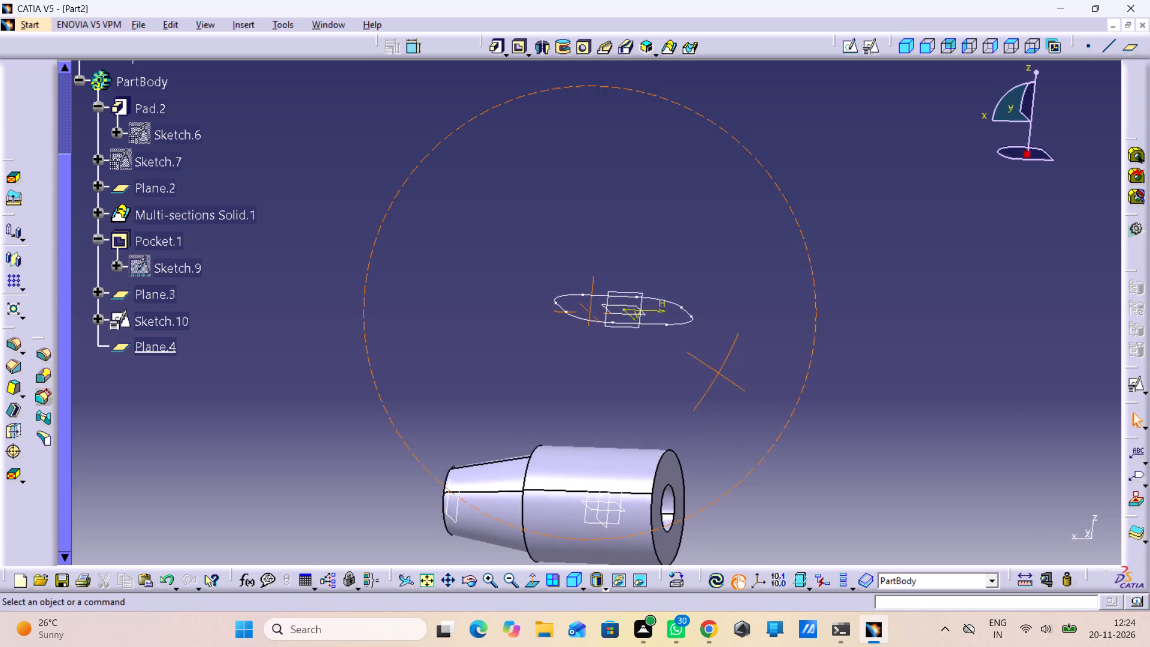
pyautogui.moveTo(719, 373); pyautogui.dragTo(746, 359, button='right')
pyautogui.moveTo(719, 373); pyautogui.dragTo(746, 359, button='middle')
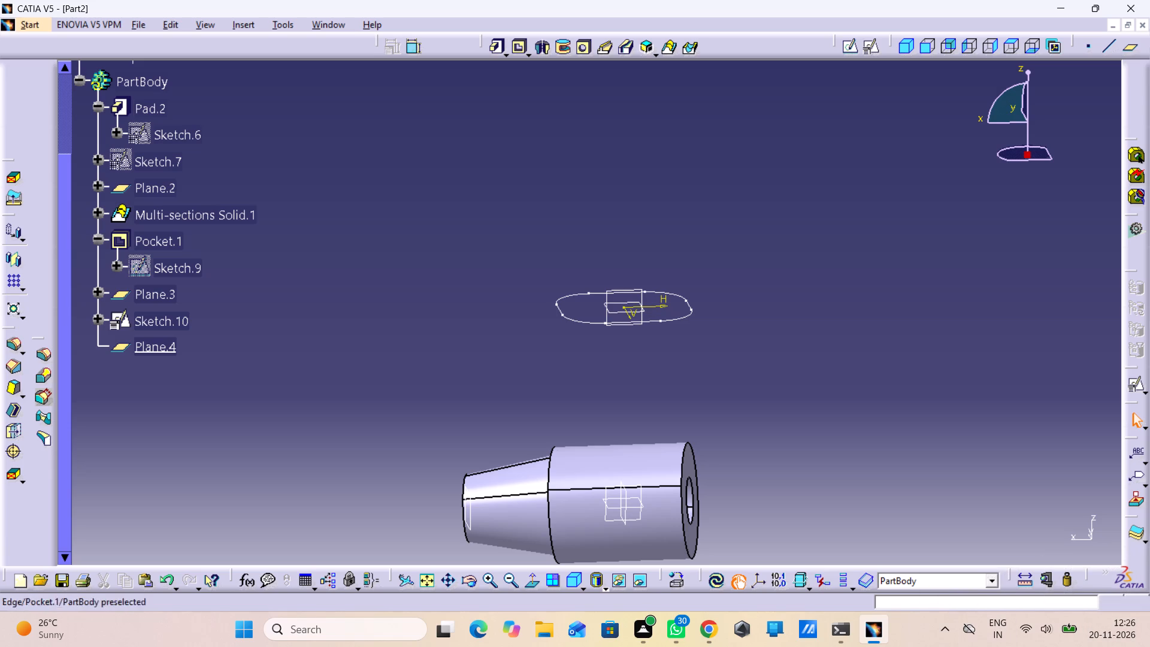
pyautogui.moveTo(481, 362); pyautogui.dragTo(471, 216, button='middle')
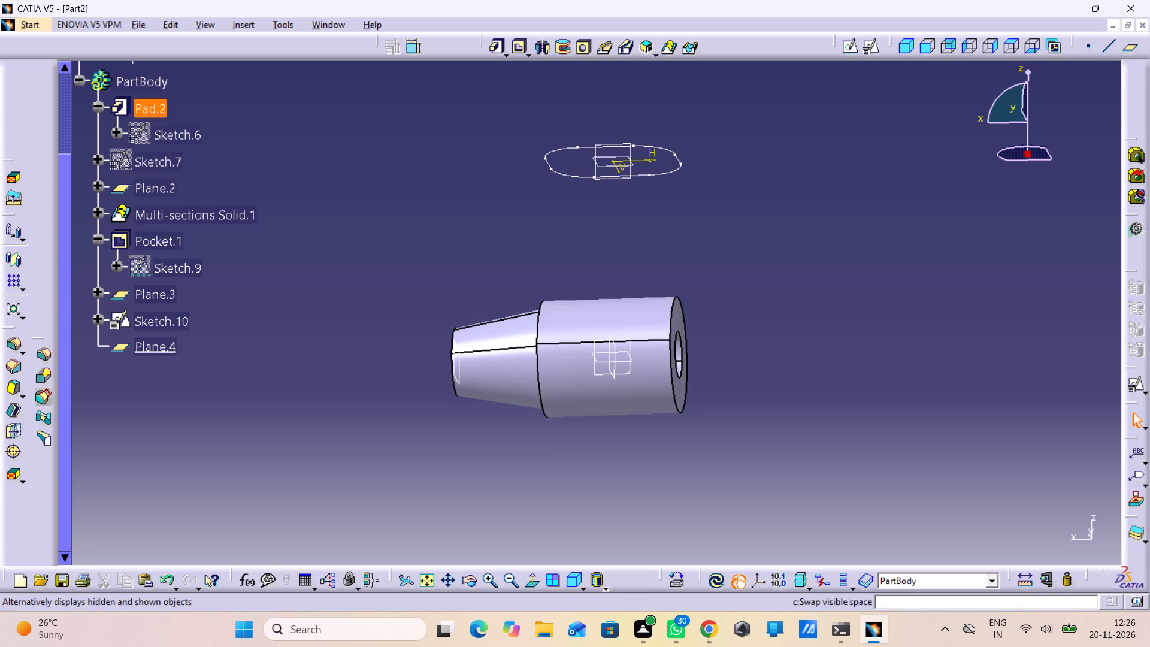
pyautogui.click(570, 585)
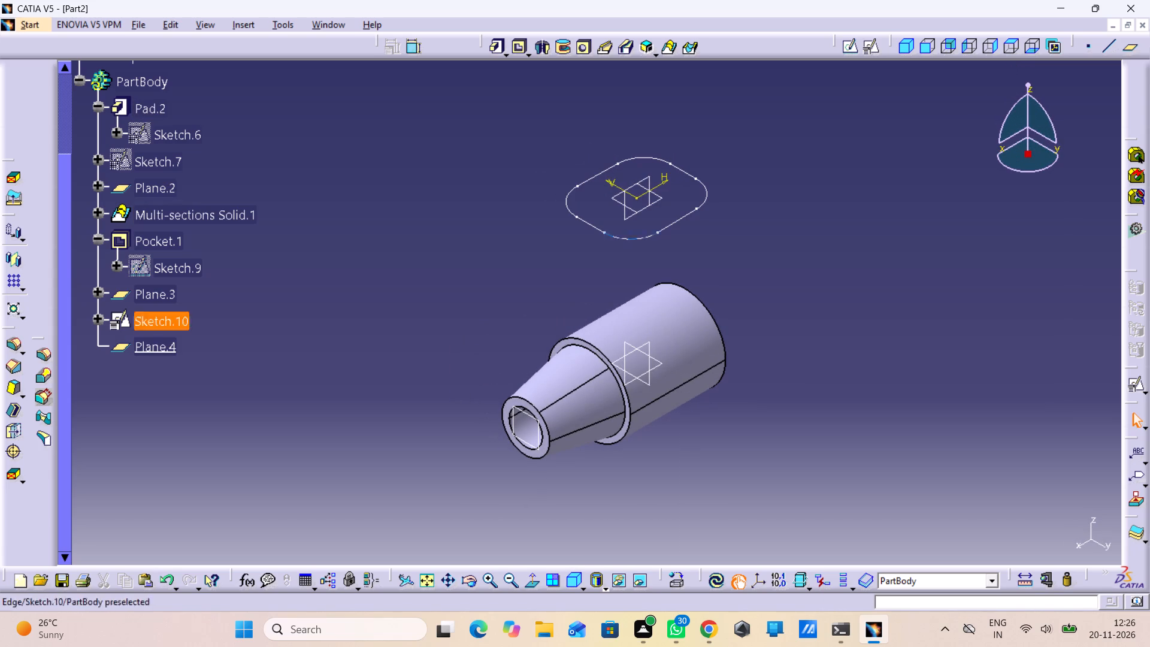
pyautogui.click(623, 192)
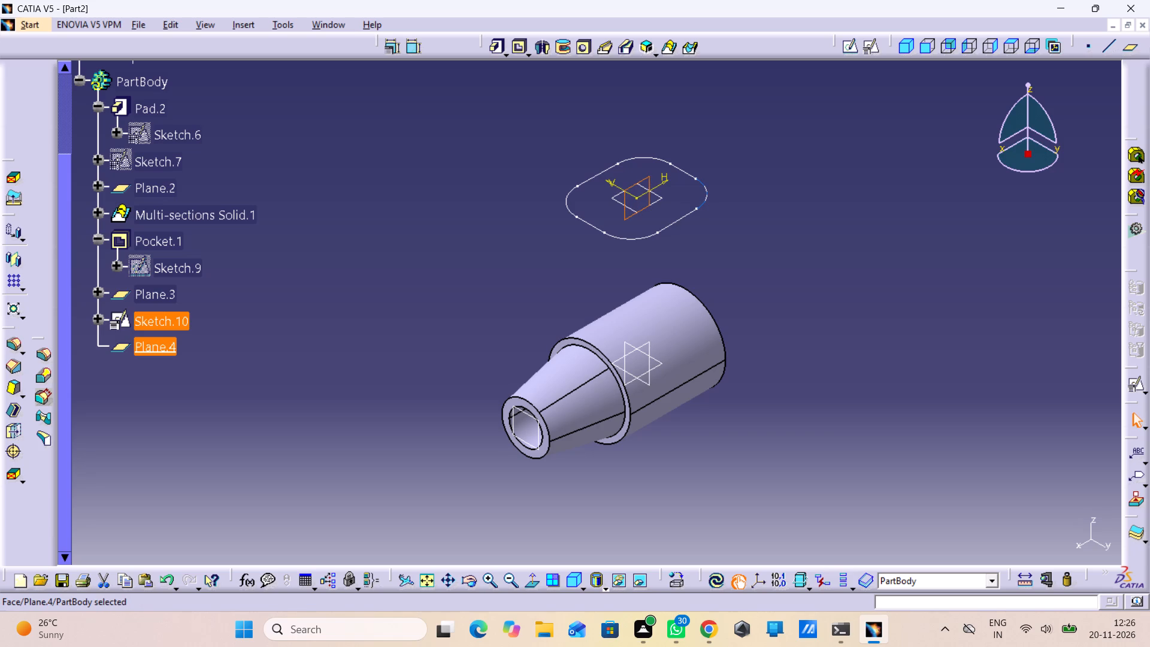
pyautogui.click(870, 47)
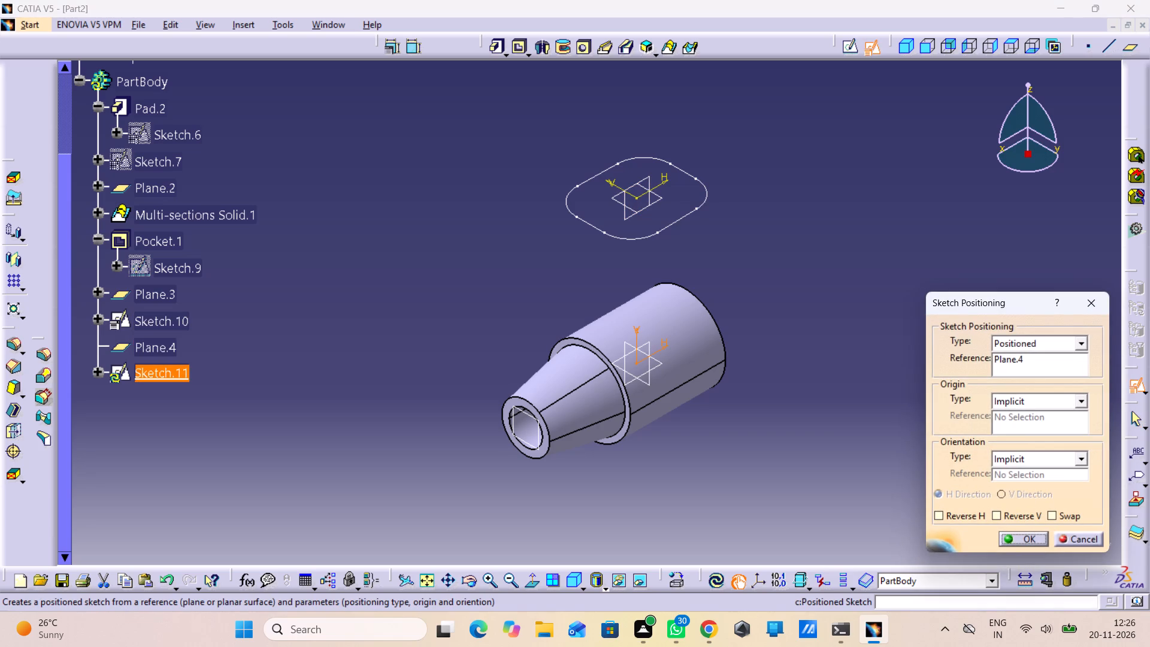
pyautogui.click(1027, 538)
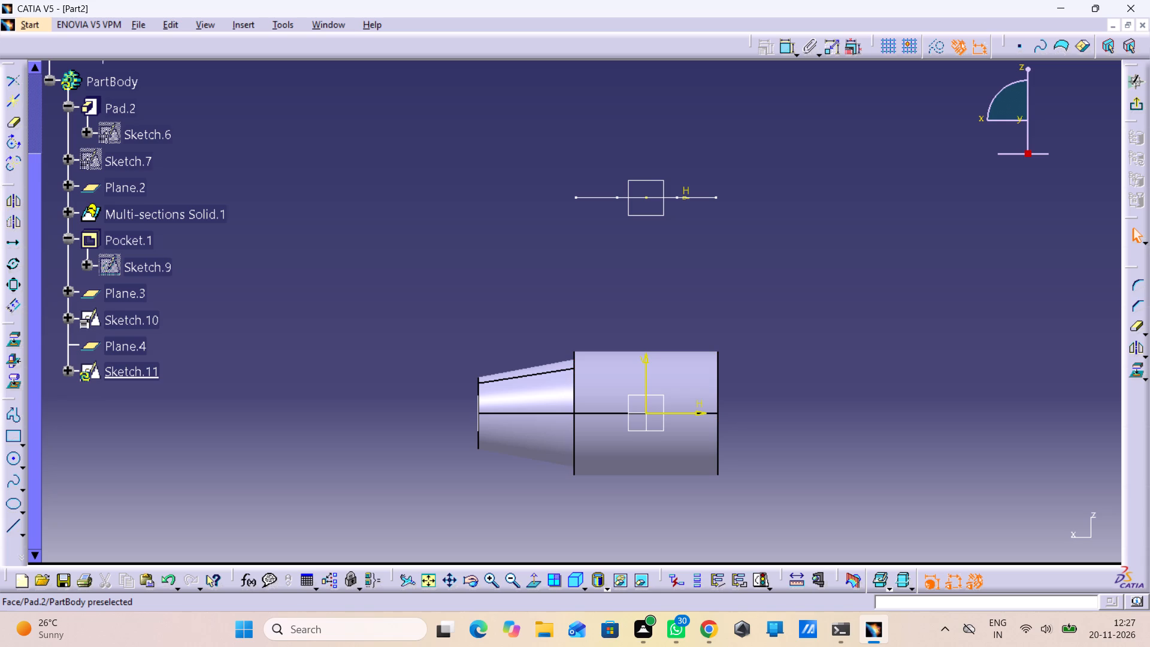
# Sketch the first rectangular tooth below the rounded profile with connected lines, spanning H about 8.8 to 18.2 mm, plus a short vertical line down from it.
pyautogui.doubleClick(10, 419)
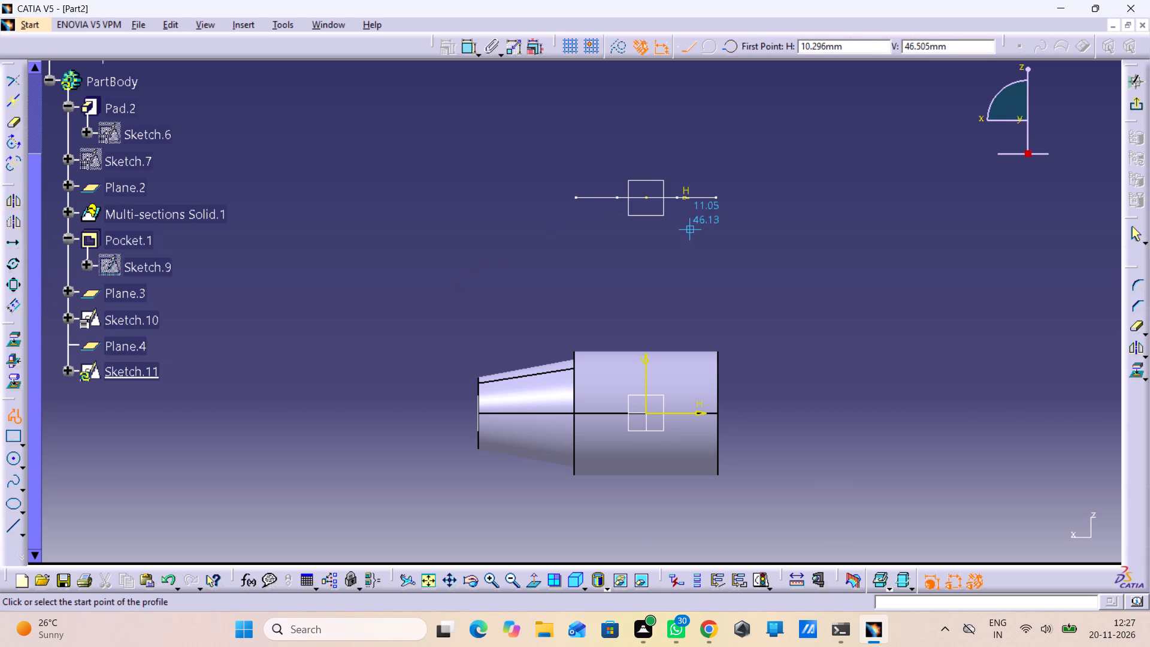
pyautogui.click(683, 222)
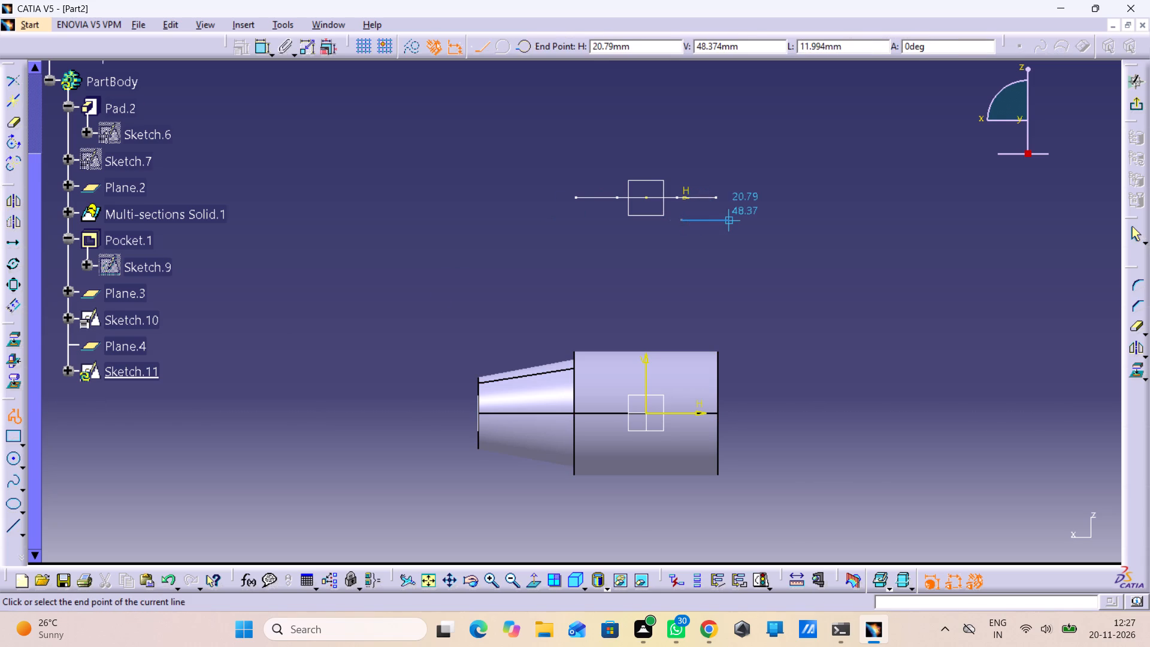
pyautogui.click(719, 222)
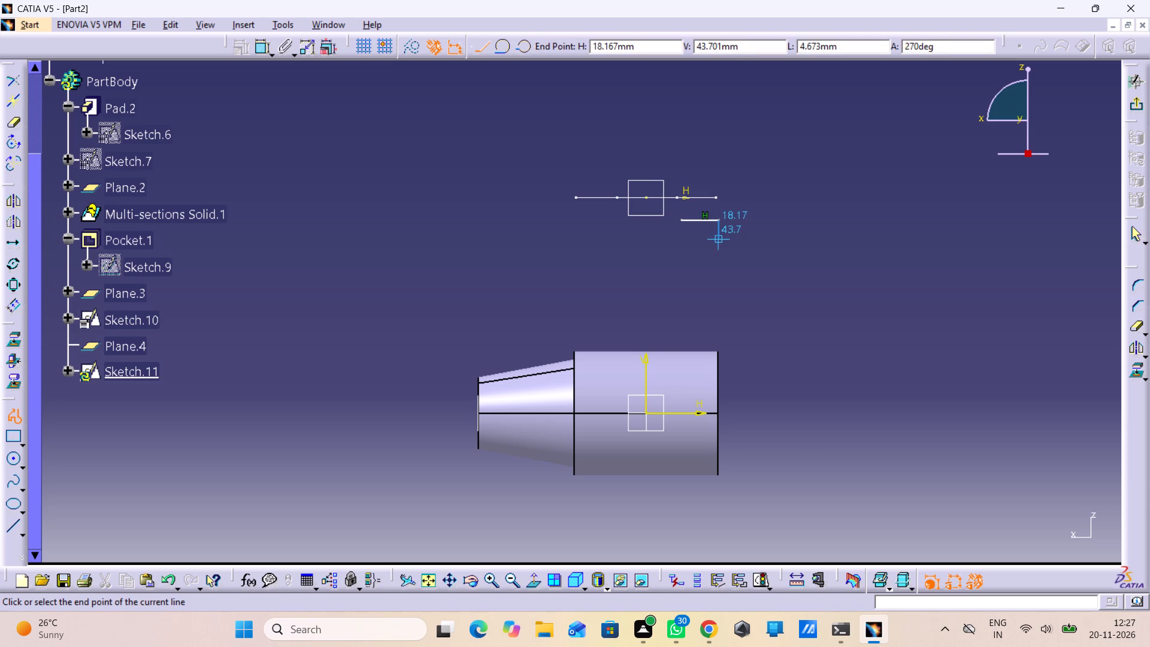
pyautogui.click(719, 235)
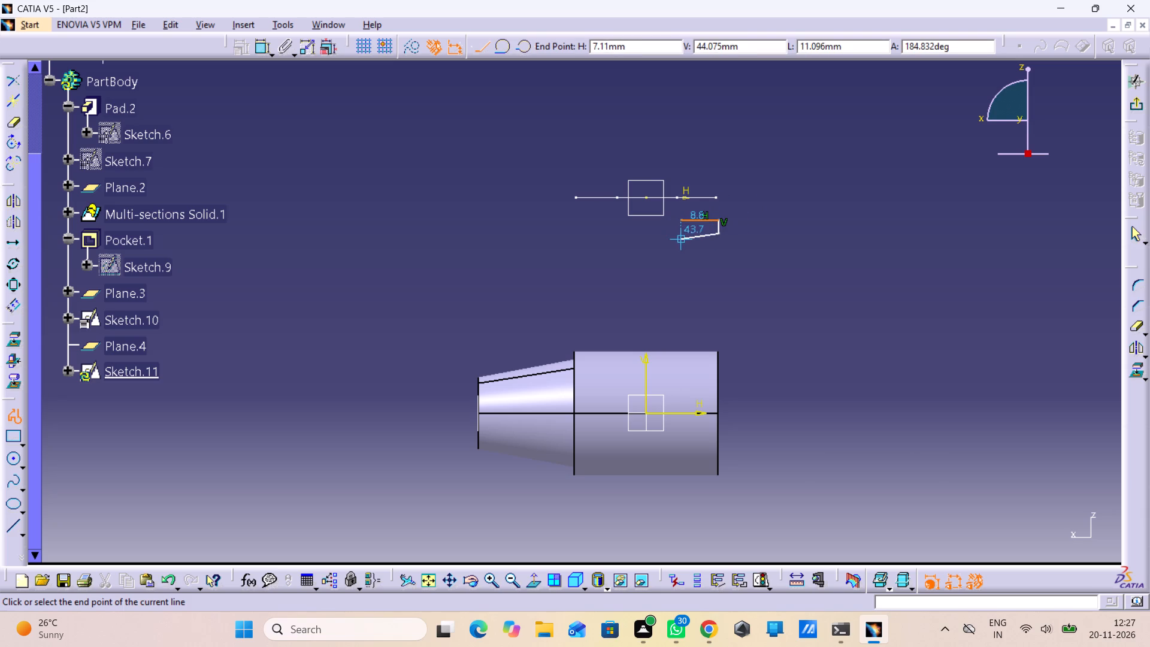
pyautogui.click(683, 234)
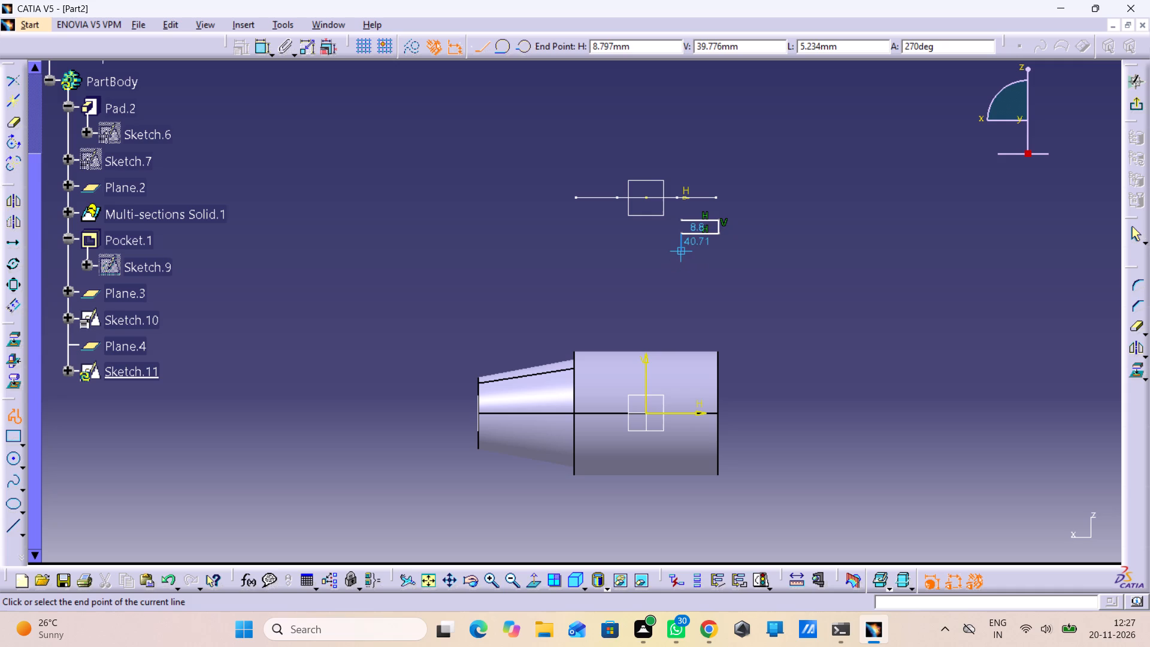
pyautogui.click(684, 247)
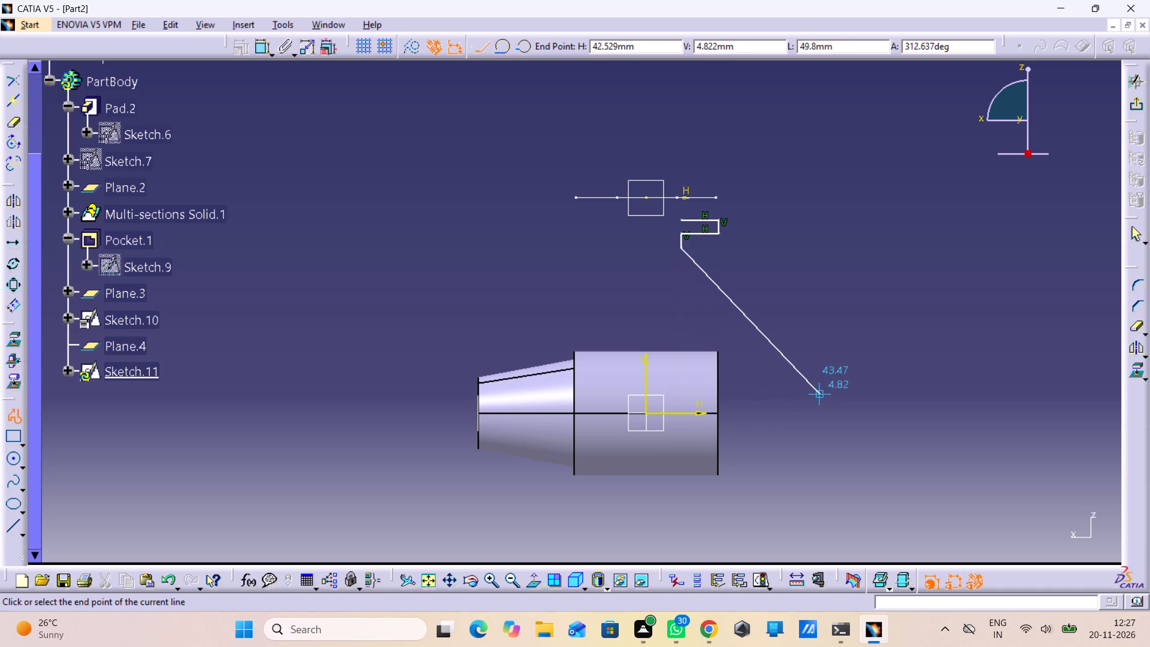
pyautogui.click(11, 410)
pyautogui.click(559, 251)
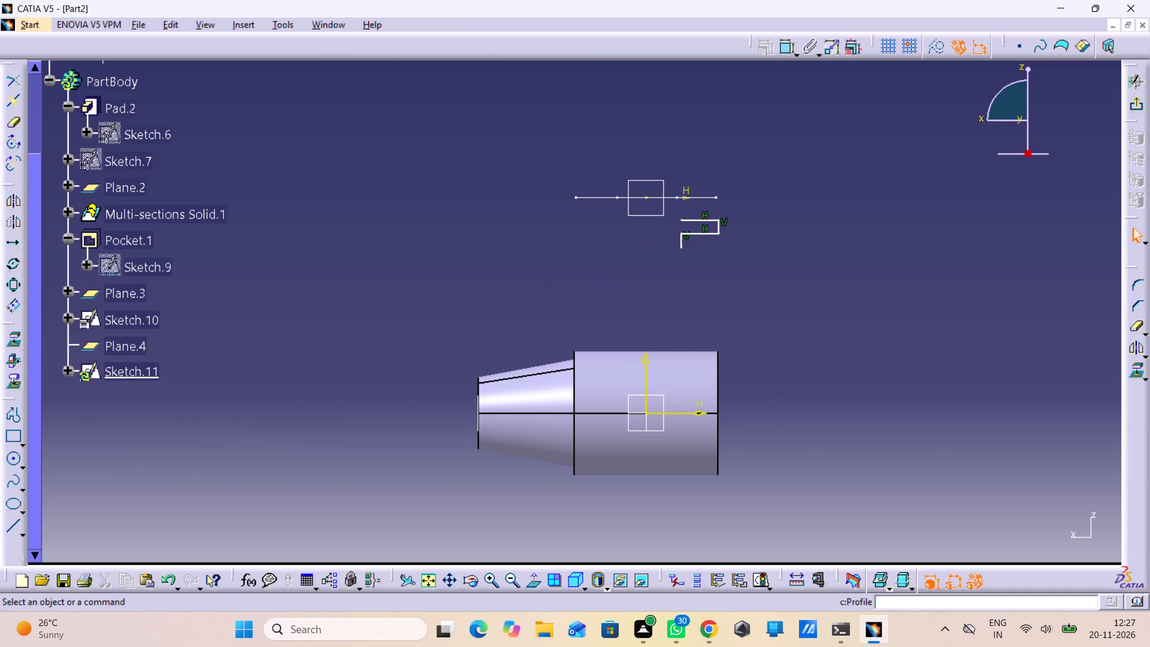
# Add a short vertical line rising from the first tooth's open upper corner towards the rounded profile's plane.
pyautogui.click(17, 418)
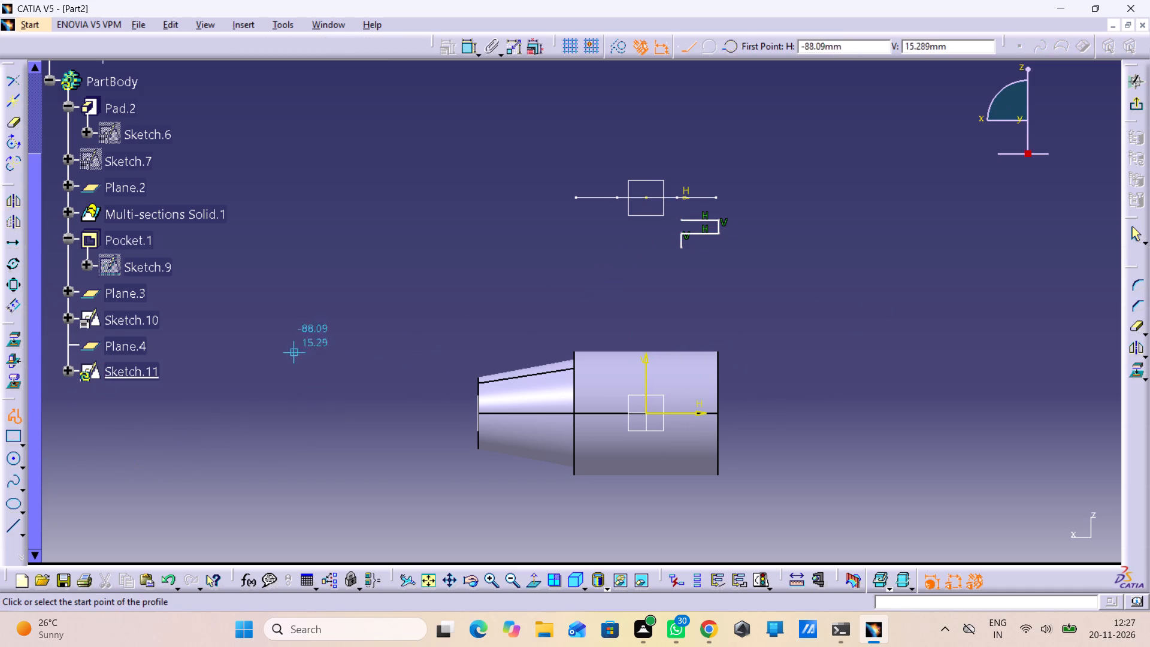
pyautogui.click(680, 221)
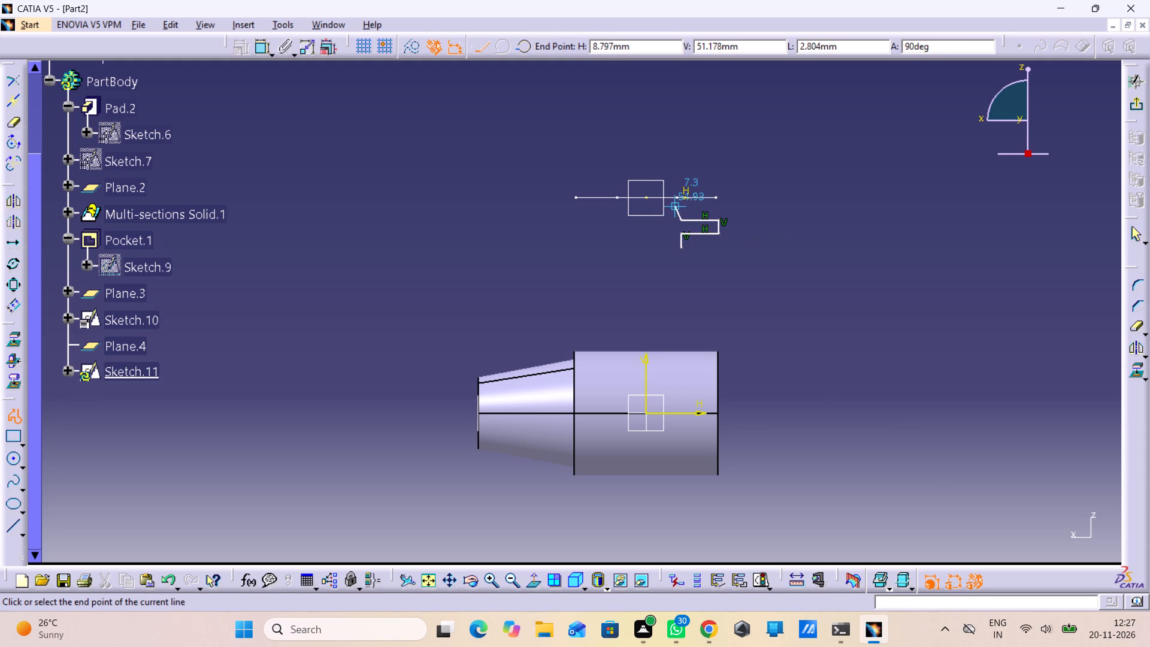
pyautogui.click(684, 204)
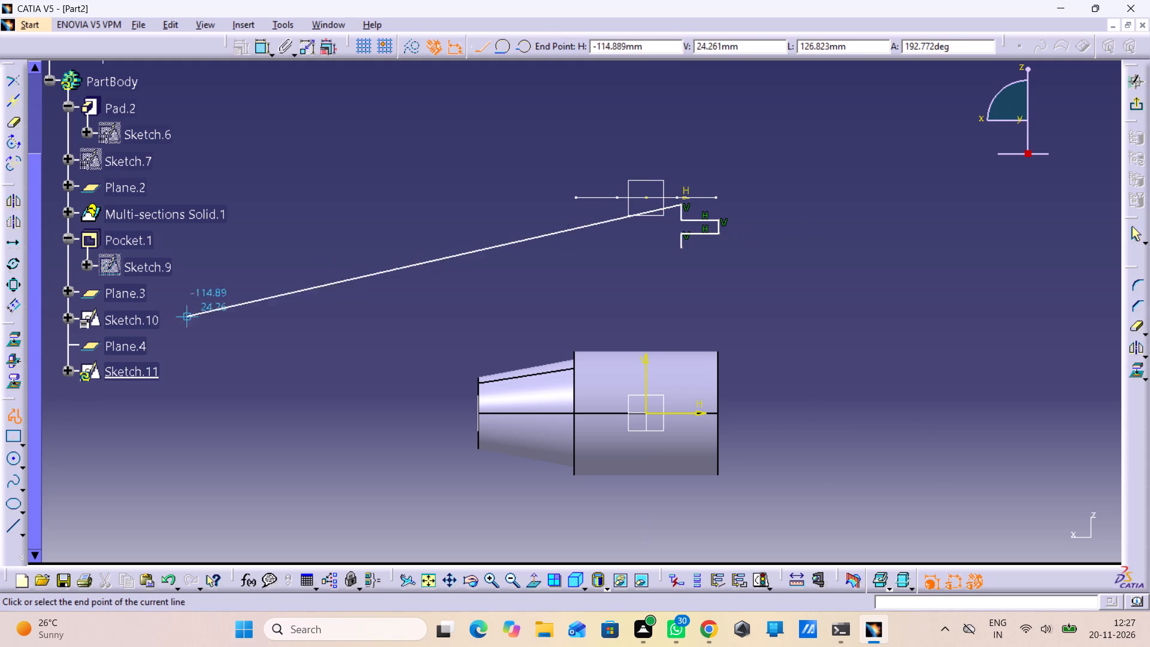
pyautogui.click(20, 415)
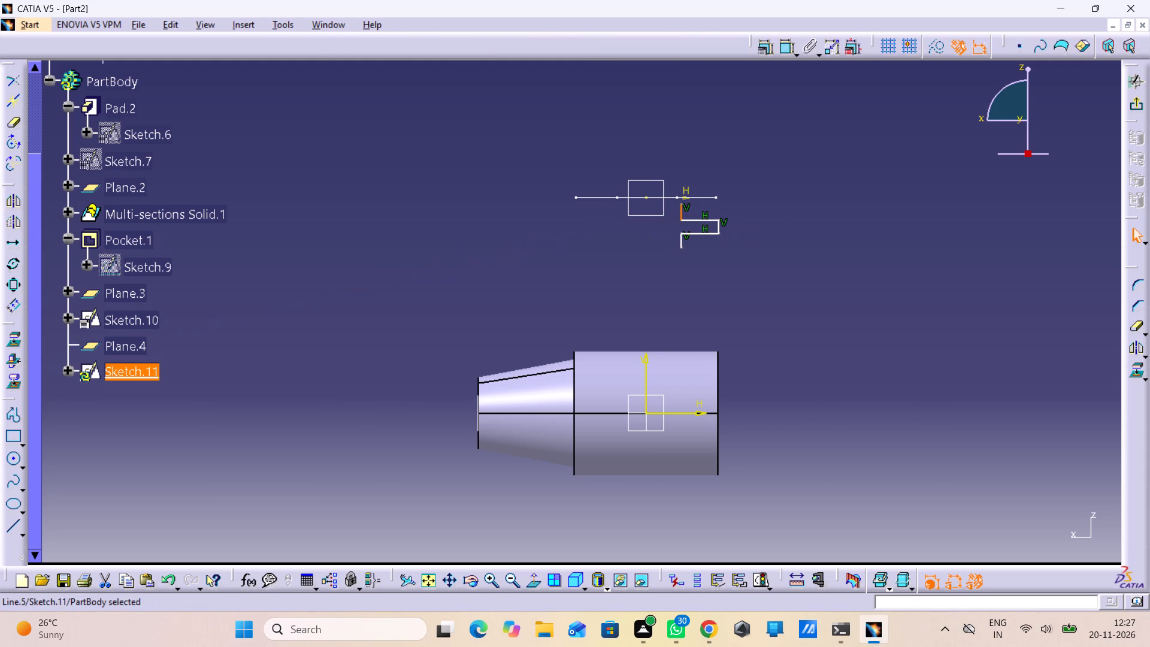
pyautogui.click(543, 300)
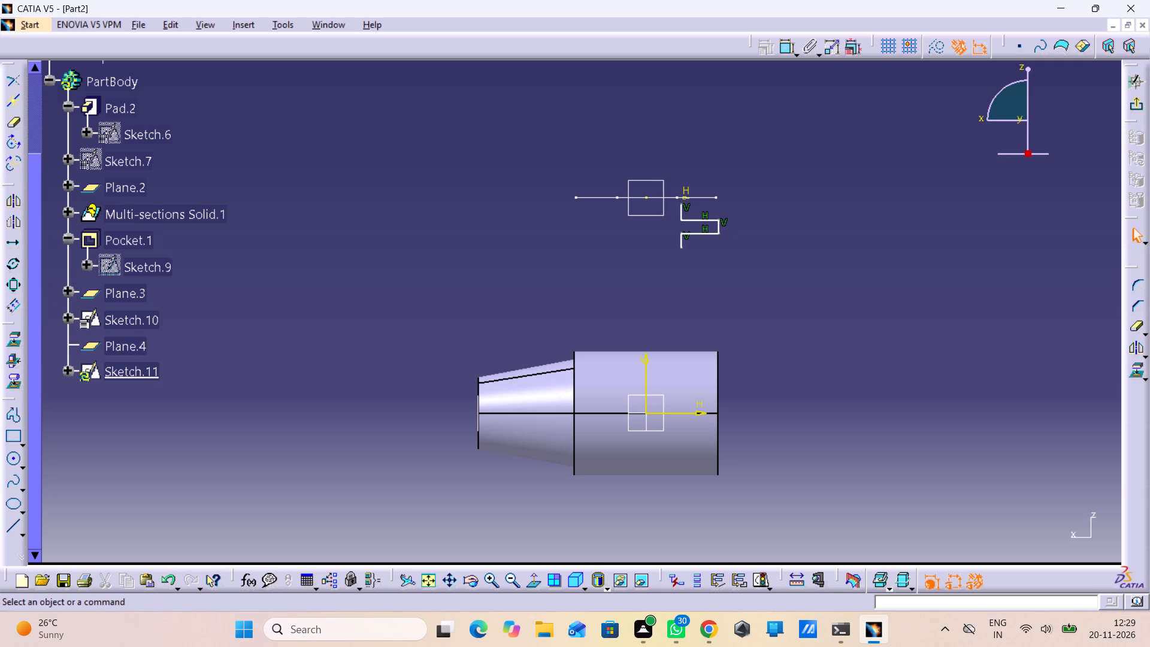
# Continue the profile downward with two more rectangular teeth about 9.4 mm wide, reaching V about 29 mm.
pyautogui.doubleClick(10, 420)
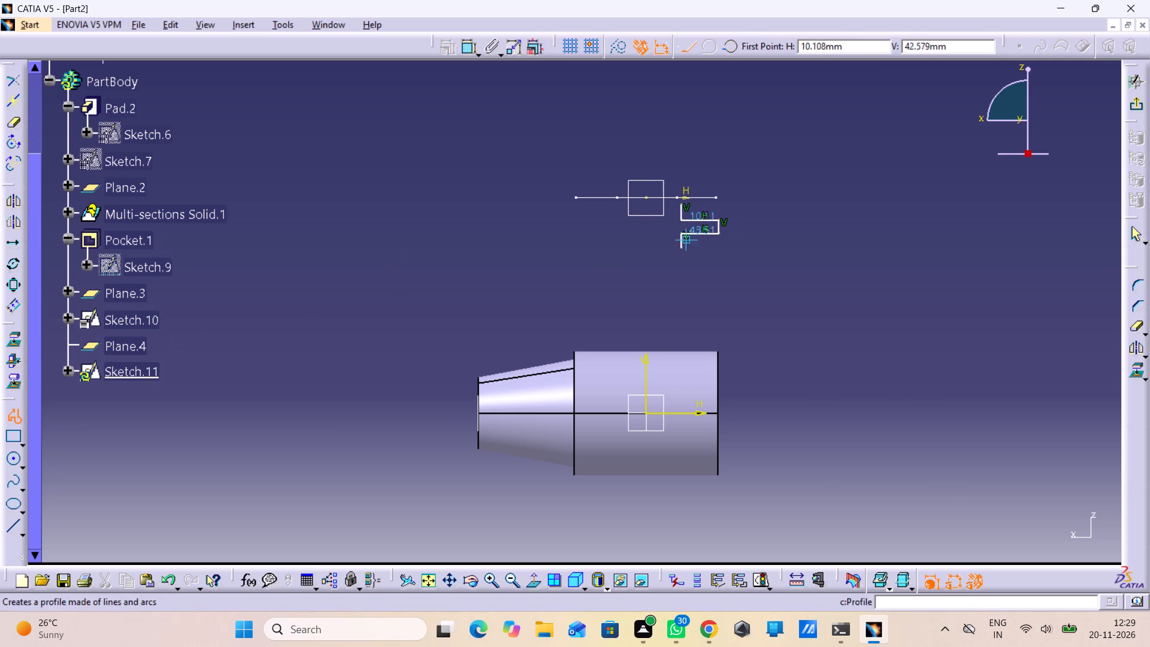
pyautogui.click(683, 252)
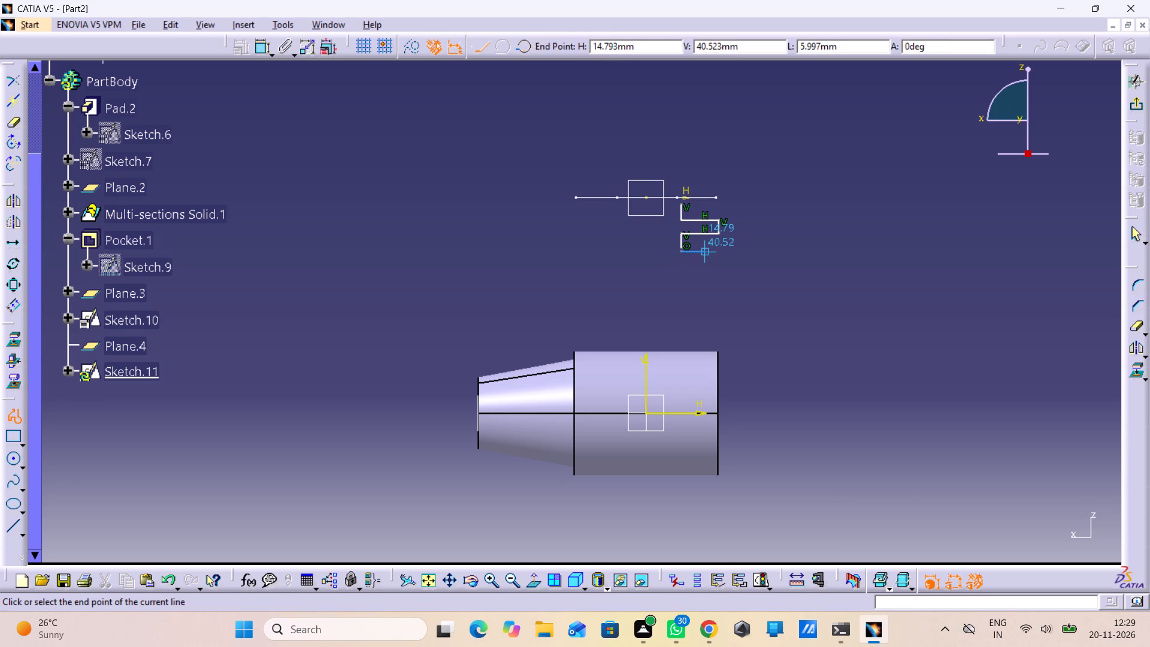
pyautogui.click(718, 253)
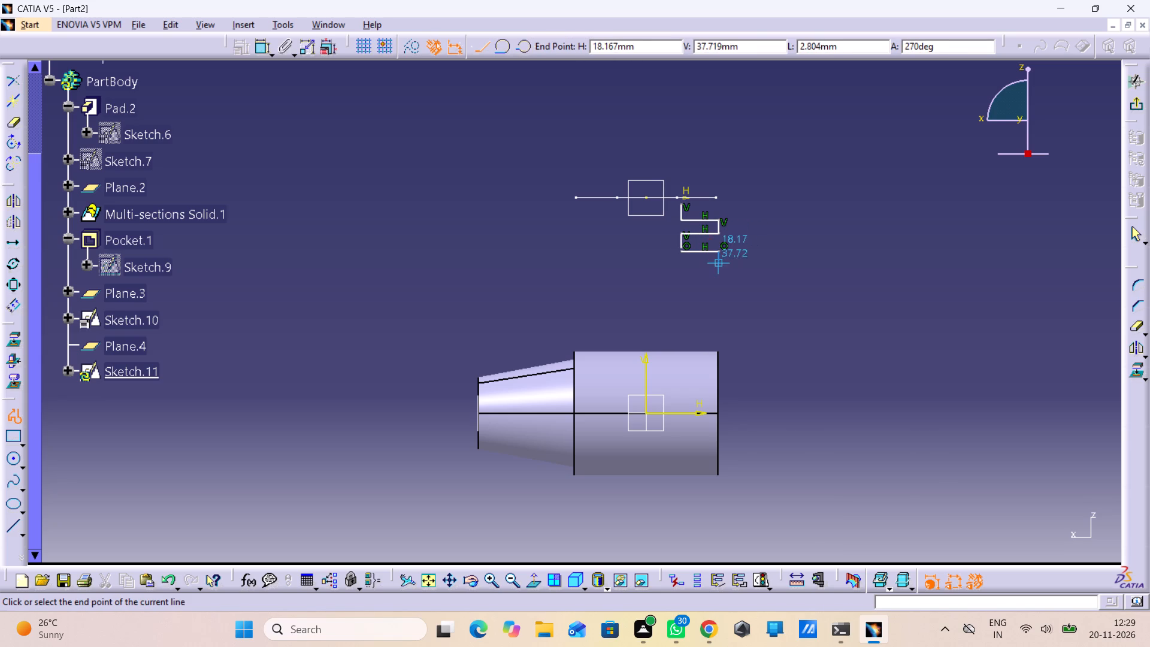
pyautogui.click(716, 264)
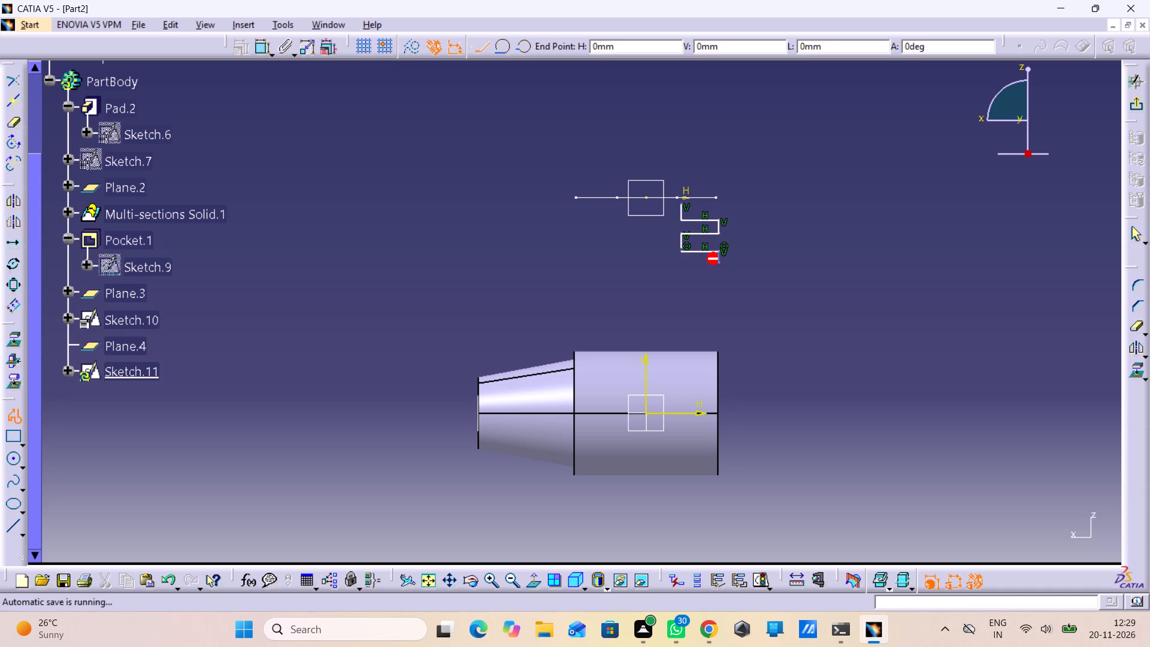
pyautogui.click(680, 265)
pyautogui.click(680, 281)
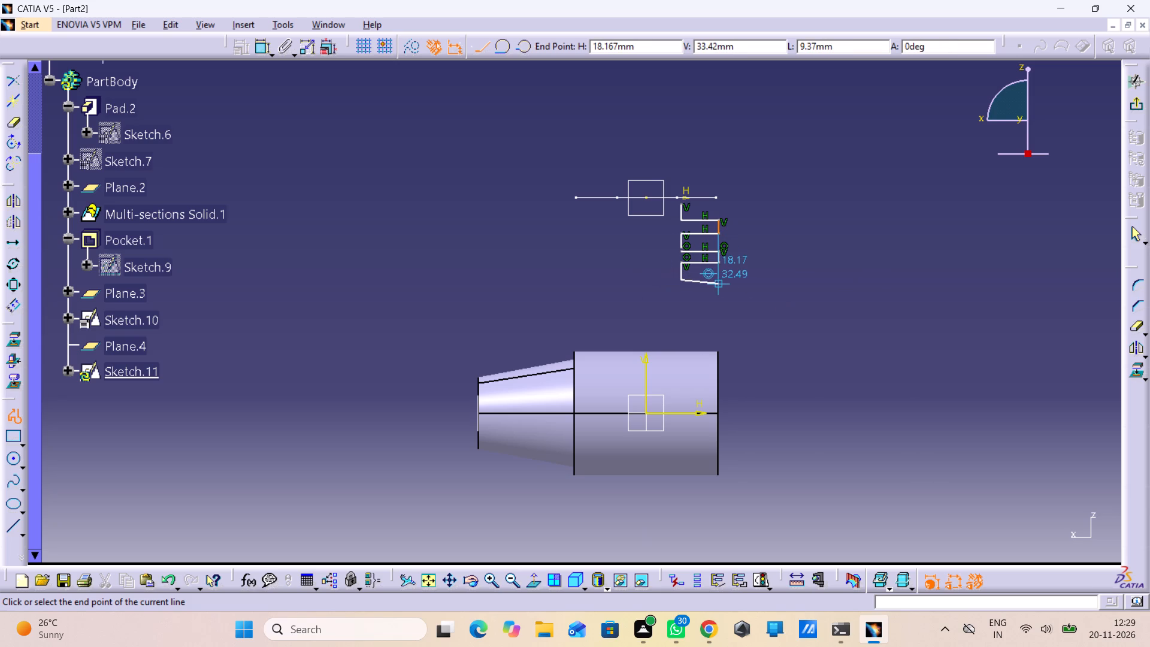
pyautogui.click(721, 283)
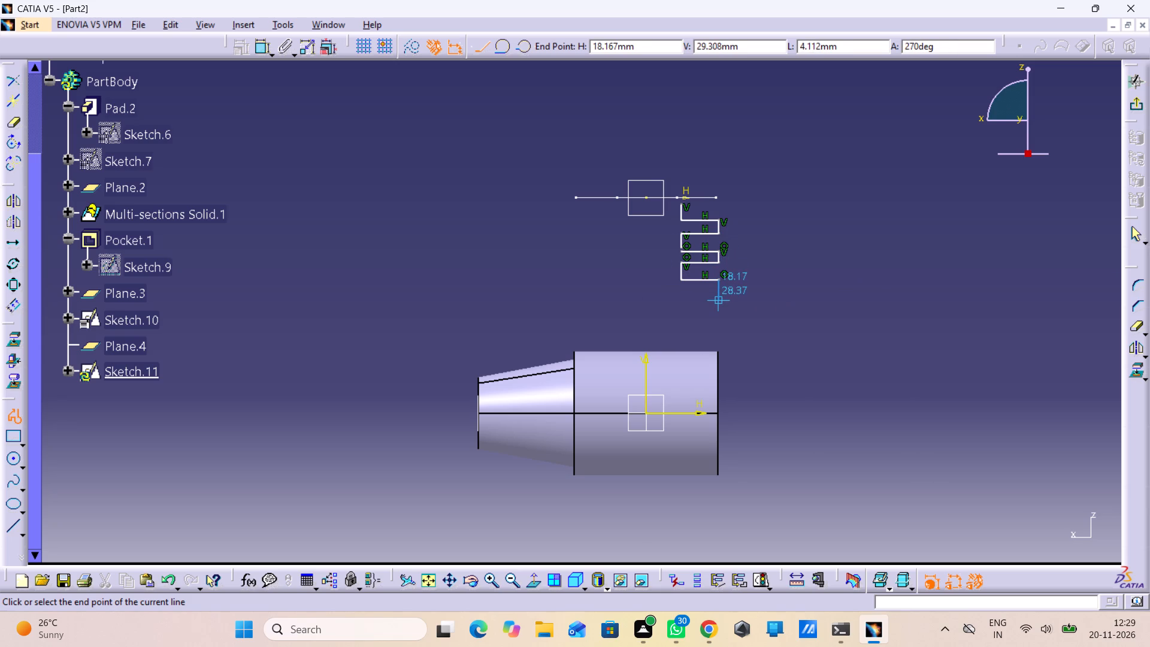
pyautogui.click(722, 298)
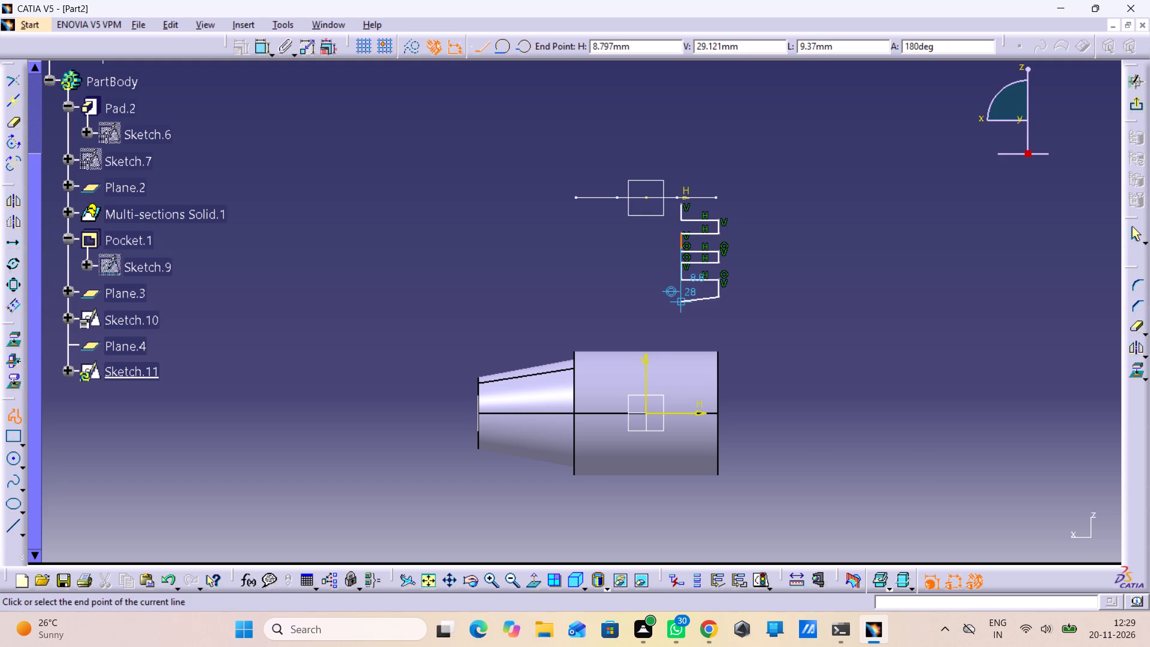
pyautogui.click(680, 298)
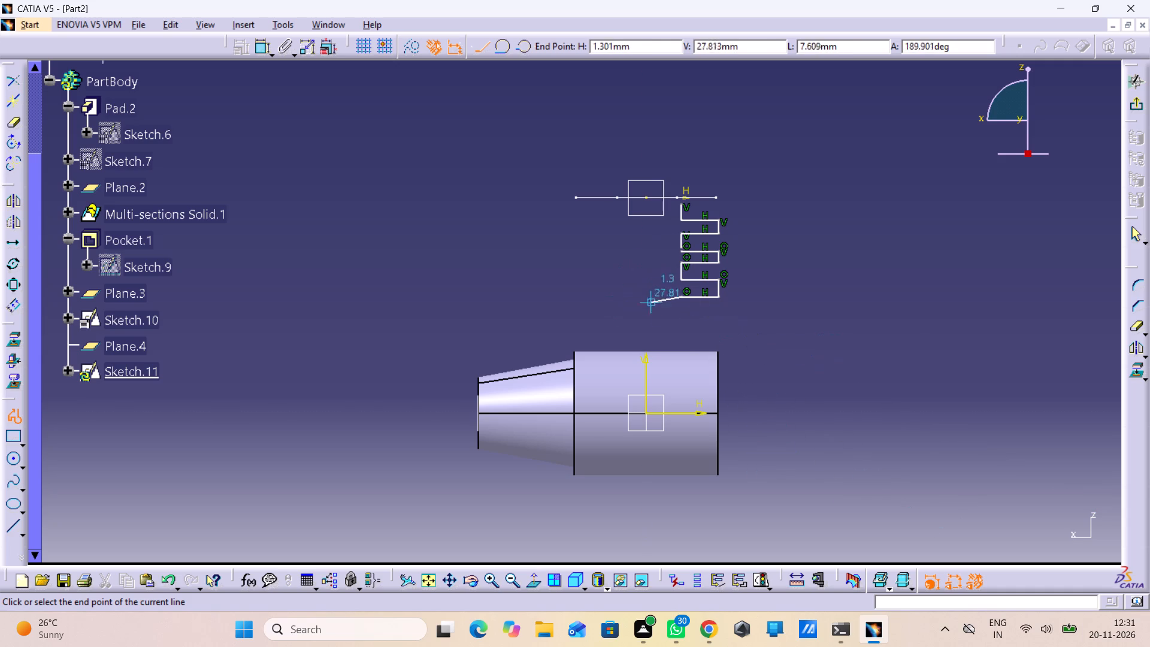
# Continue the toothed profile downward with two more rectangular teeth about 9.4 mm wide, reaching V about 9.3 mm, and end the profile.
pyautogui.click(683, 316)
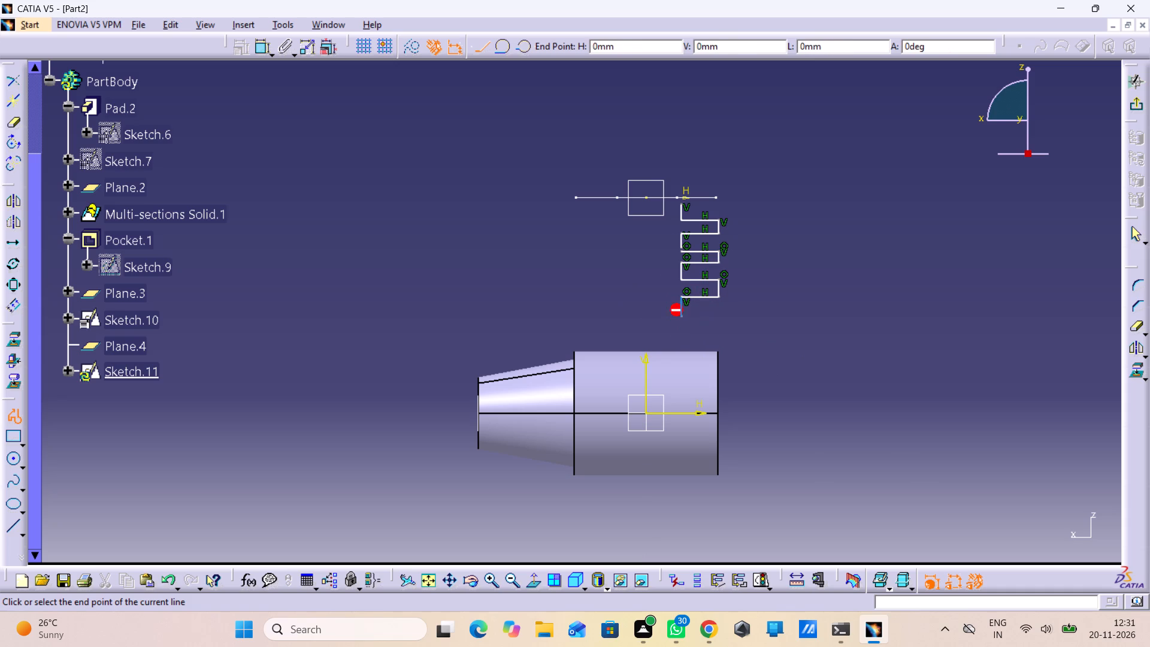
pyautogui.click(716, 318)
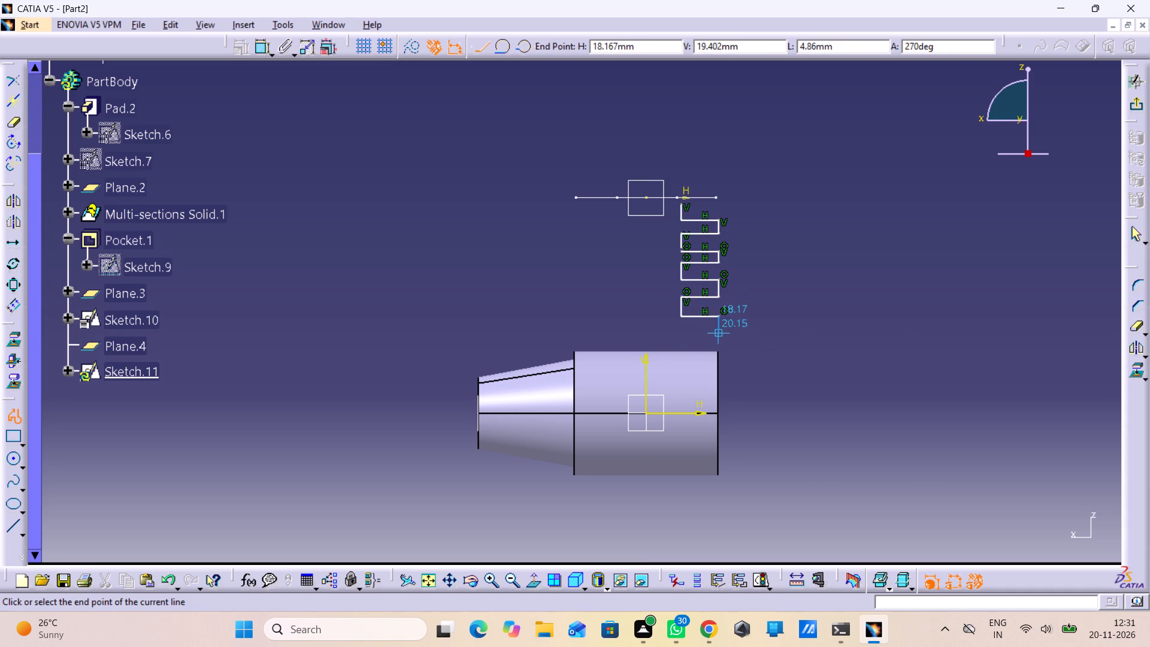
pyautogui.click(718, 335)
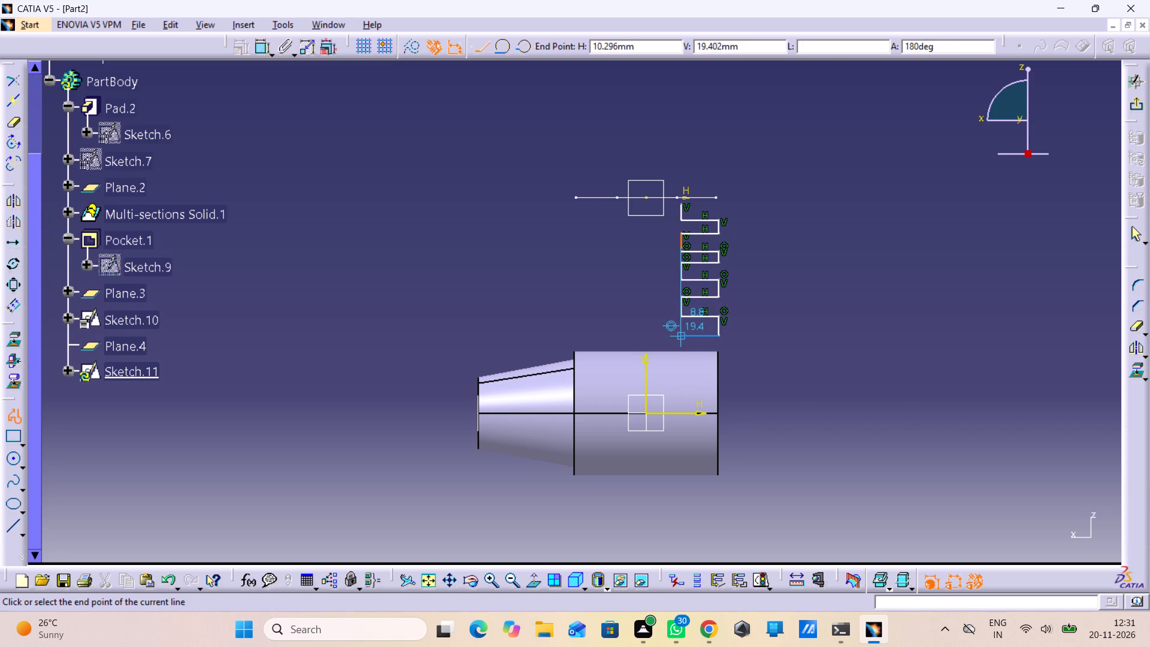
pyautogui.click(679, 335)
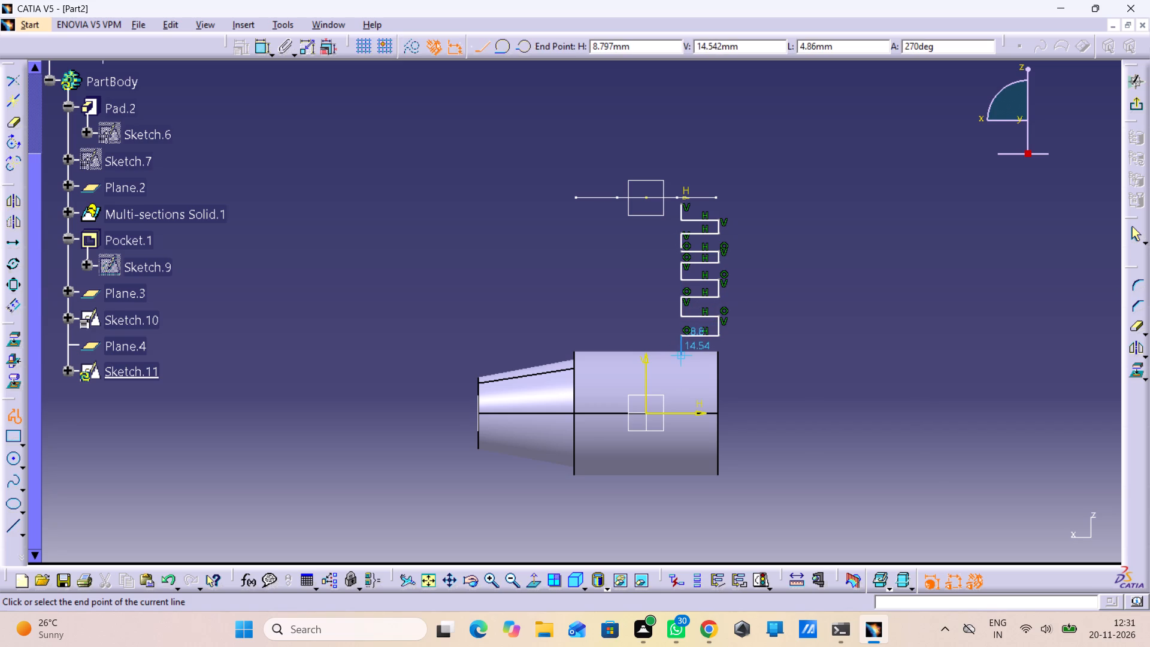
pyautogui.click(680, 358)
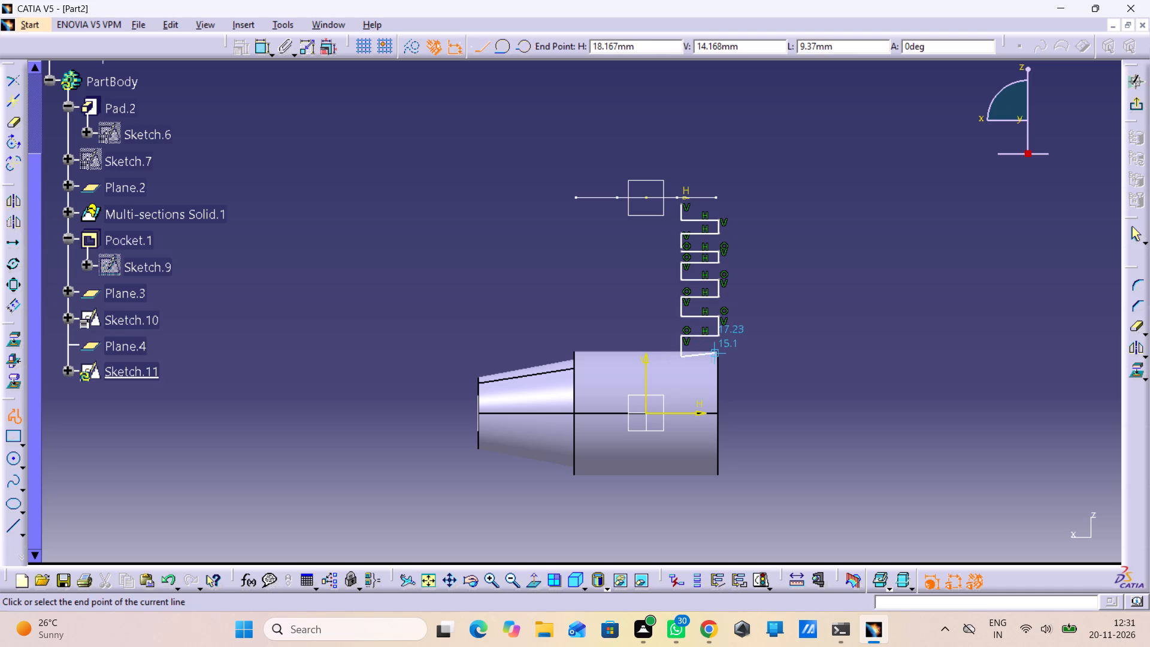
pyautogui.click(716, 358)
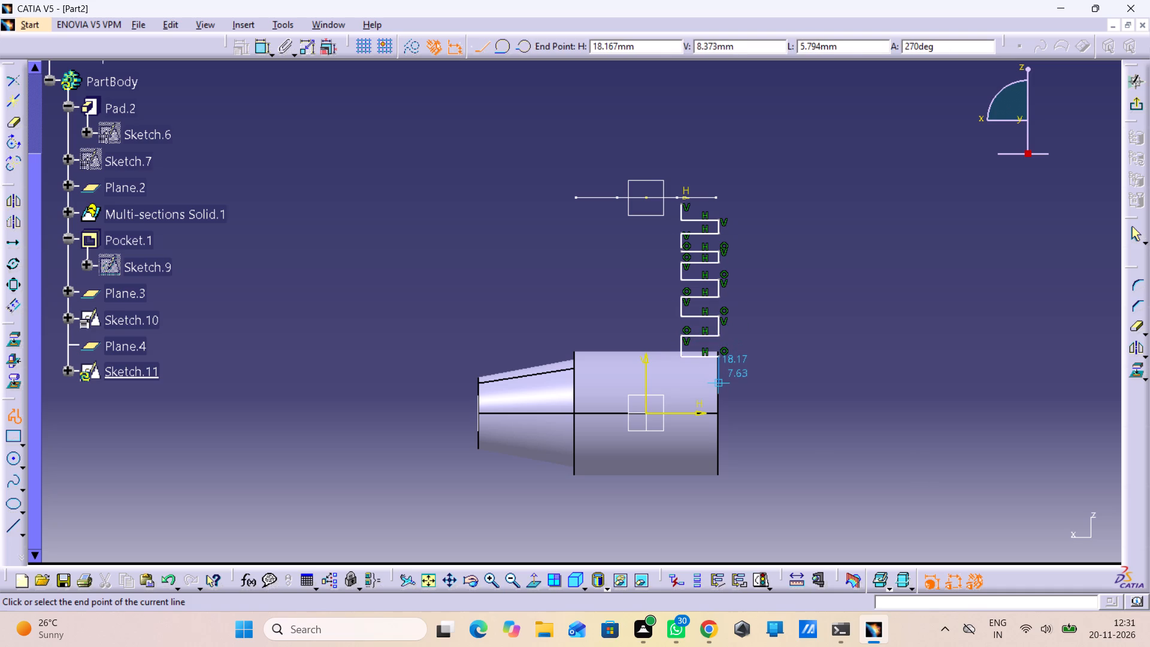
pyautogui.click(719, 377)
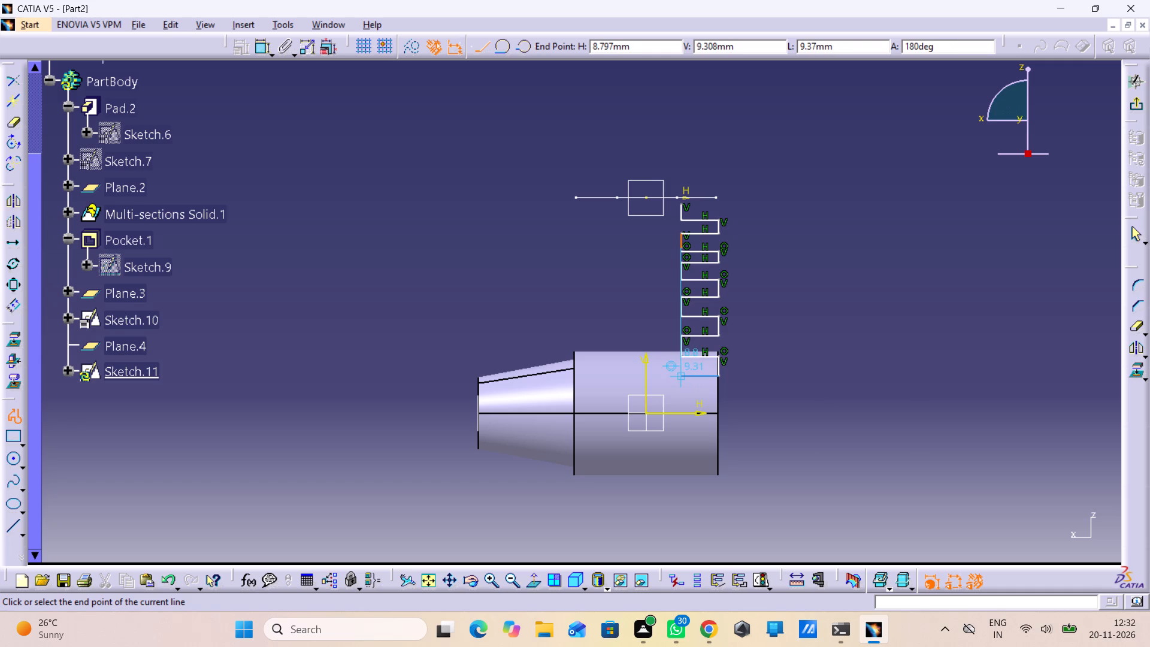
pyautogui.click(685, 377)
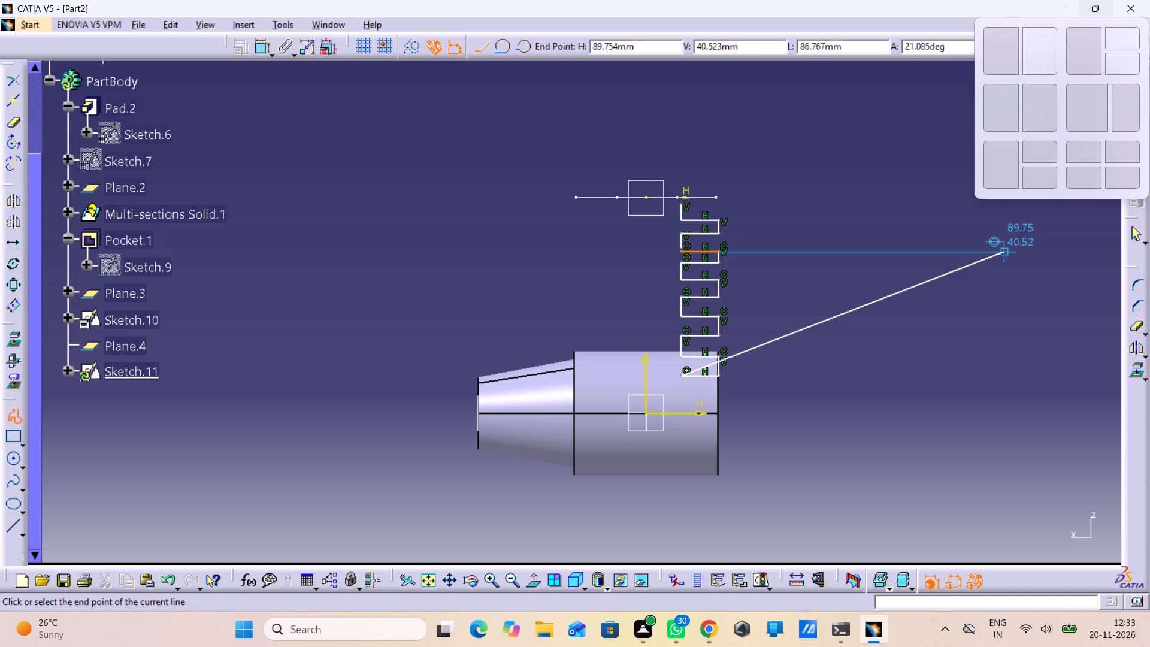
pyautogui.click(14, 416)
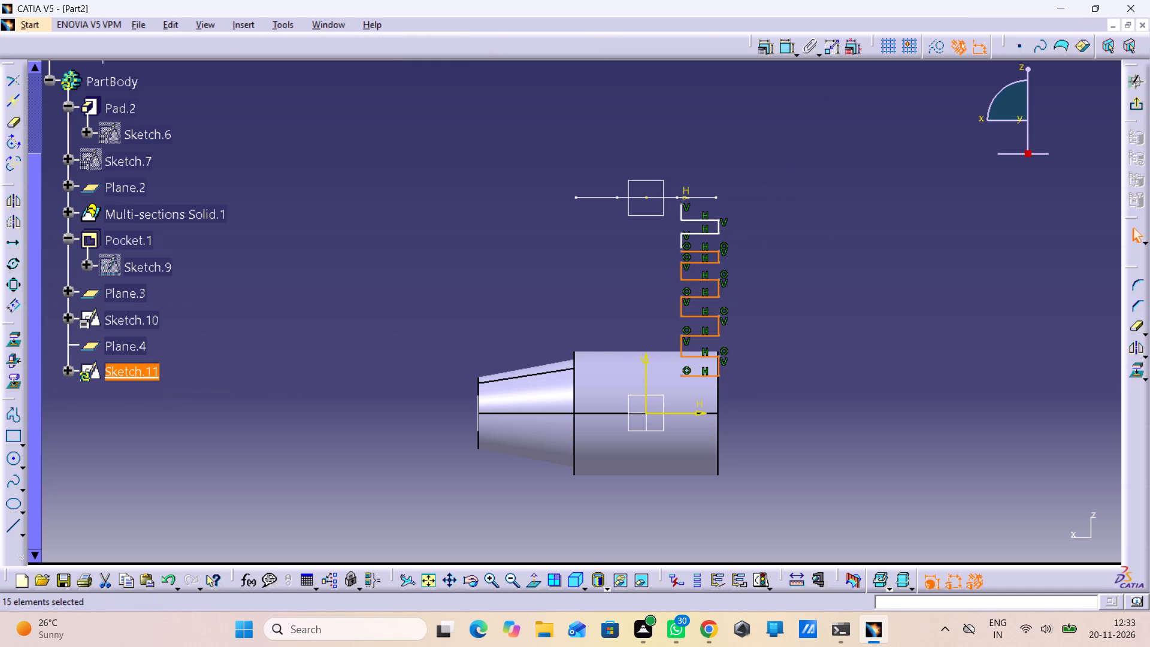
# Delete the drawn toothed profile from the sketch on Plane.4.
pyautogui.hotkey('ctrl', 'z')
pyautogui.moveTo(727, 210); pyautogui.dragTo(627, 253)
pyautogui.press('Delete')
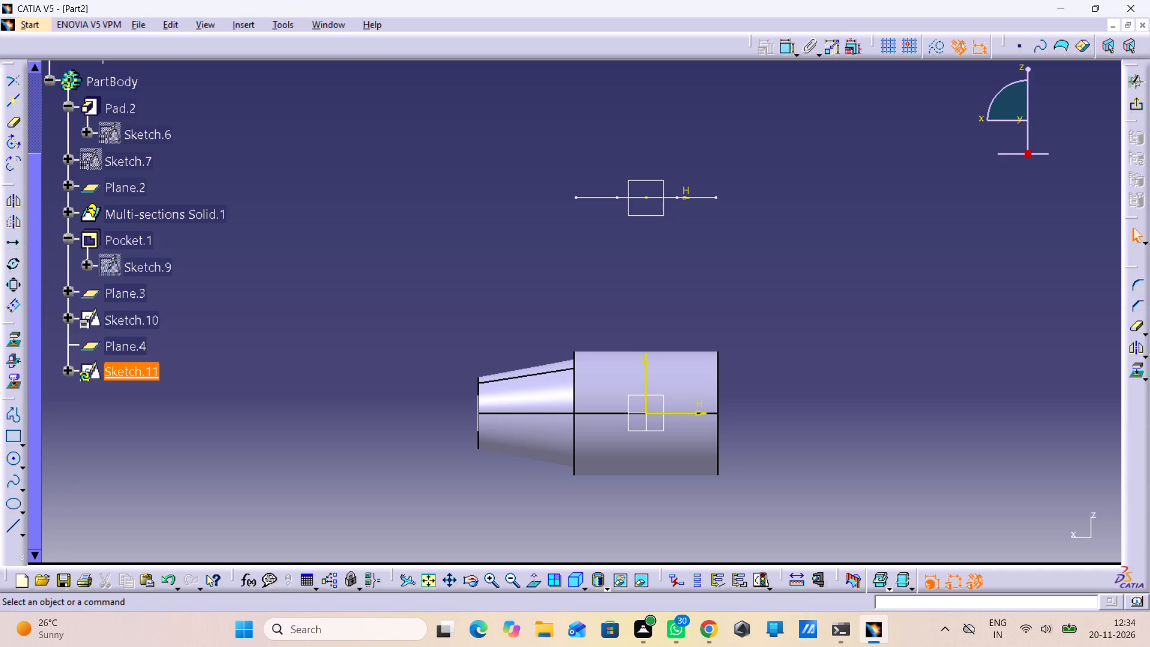
# Undo back past the positioned sketch and the creation of Plane.4, keeping the rounded trapezoid sketch.
pyautogui.hotkey('ctrl', 'z')
pyautogui.hotkey('ctrl', 'z')
pyautogui.hotkey('ctrl', 'z')
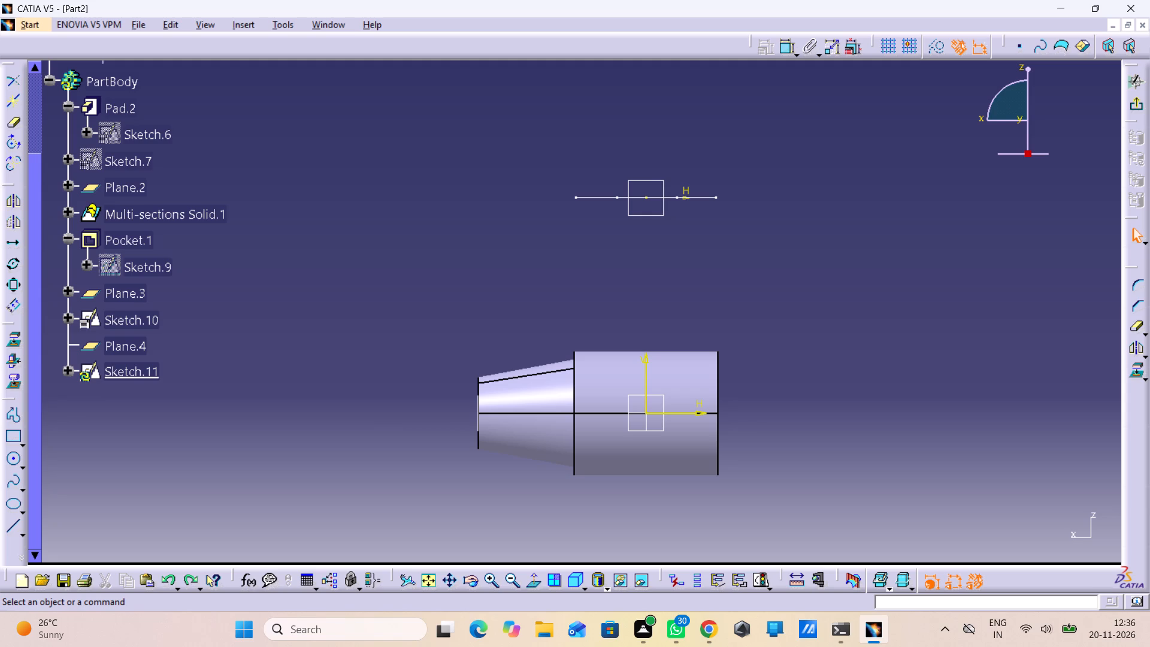
pyautogui.hotkey('ctrl', 'z')
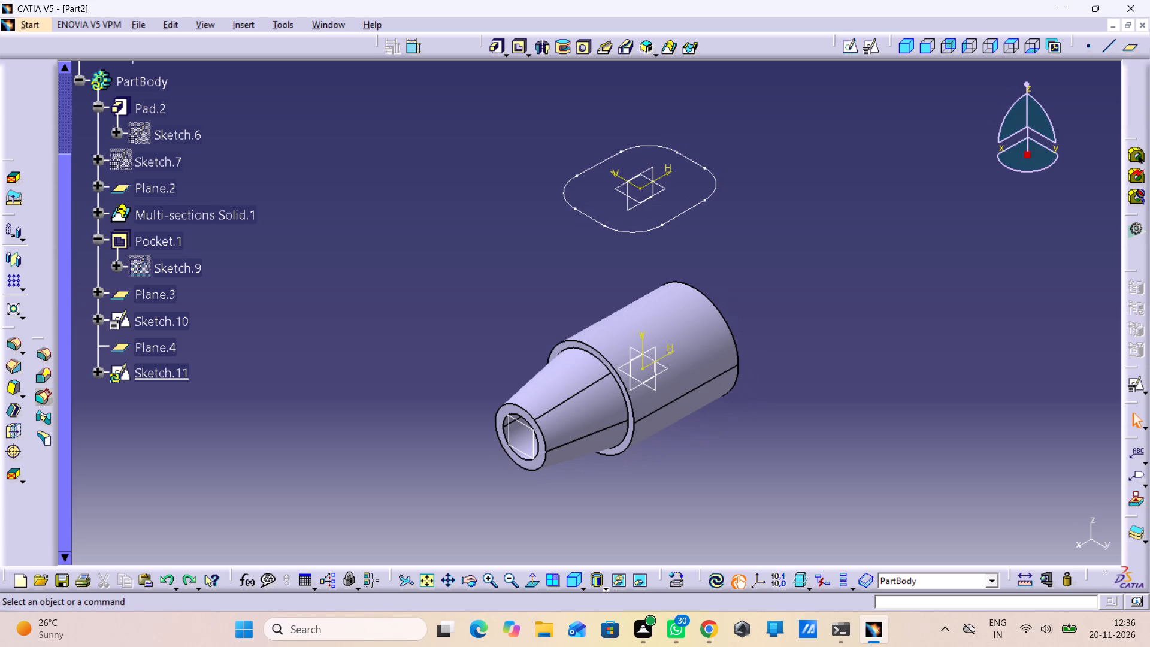
pyautogui.hotkey('ctrl', 'z')
pyautogui.hotkey('ctrl', 'z')
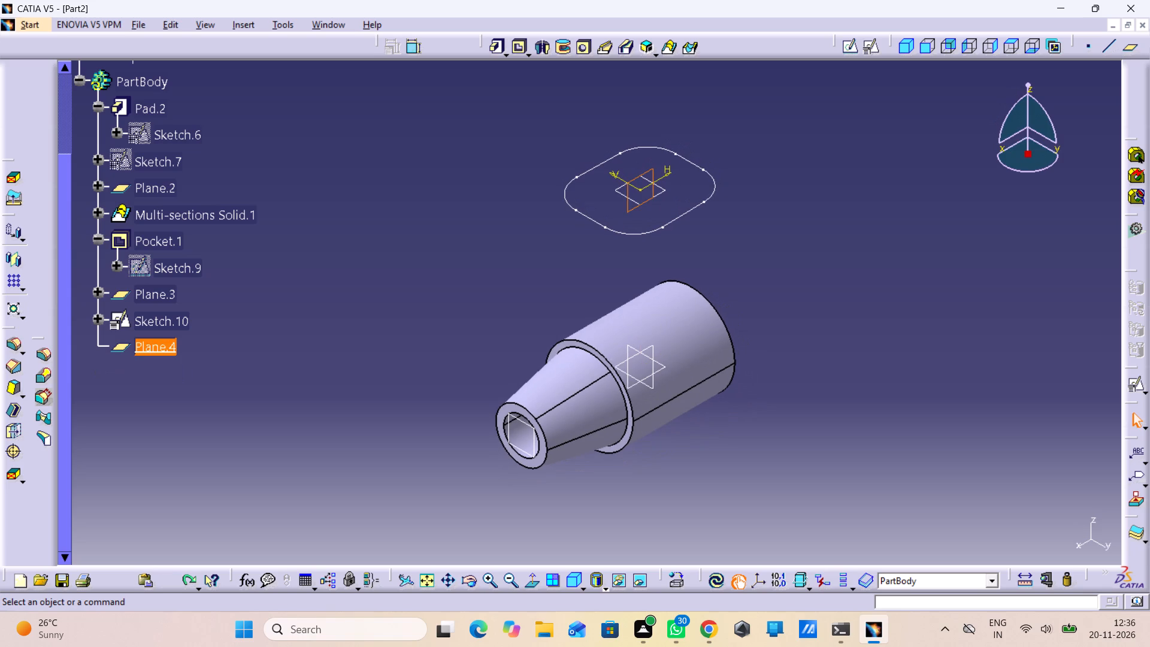
pyautogui.hotkey('ctrl', 'z')
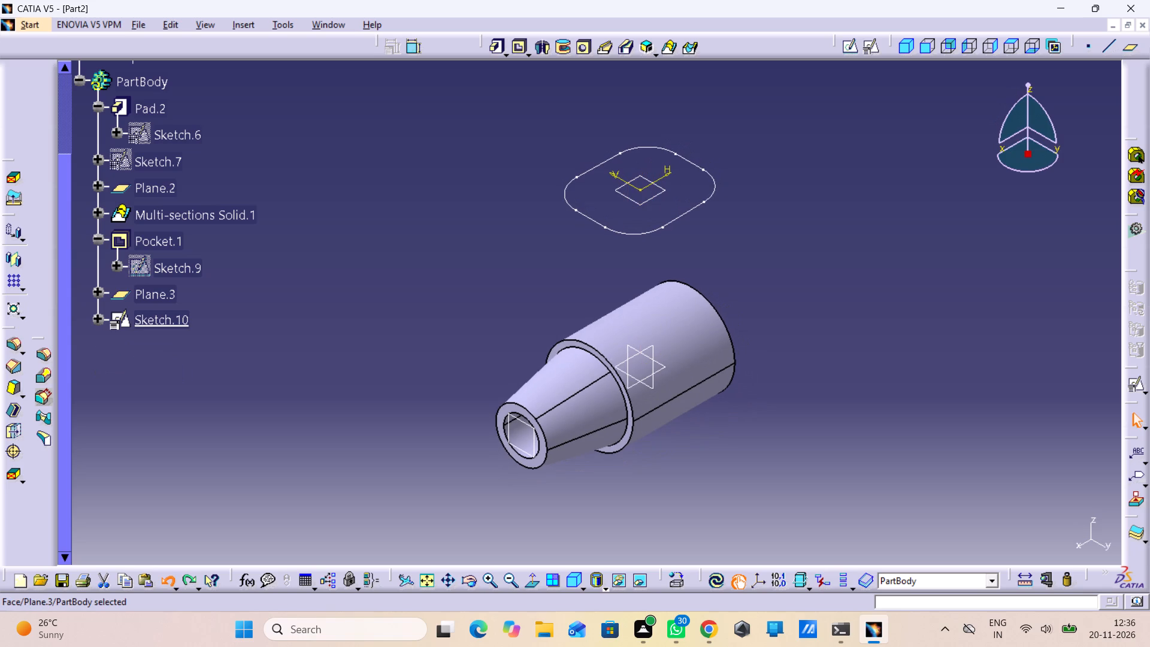
pyautogui.hotkey('ctrl', 'y')
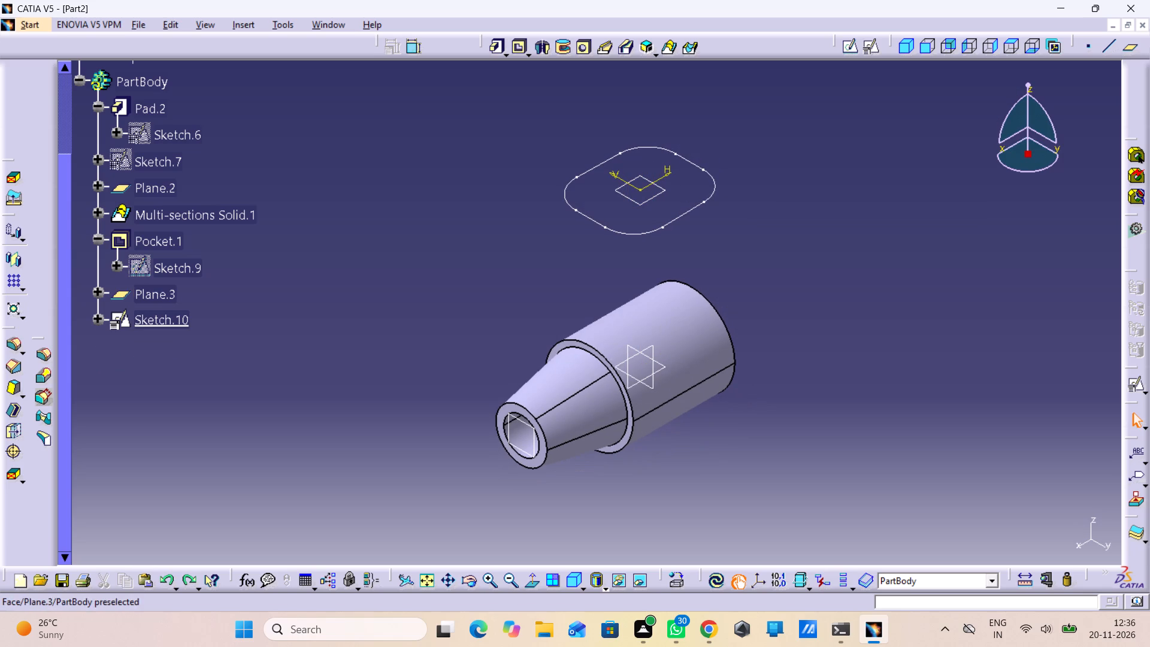
# Pad the rounded trapezoid sketch (Sketch.10) by 28 mm in the reversed direction, towards the cylinder.
pyautogui.click(495, 52)
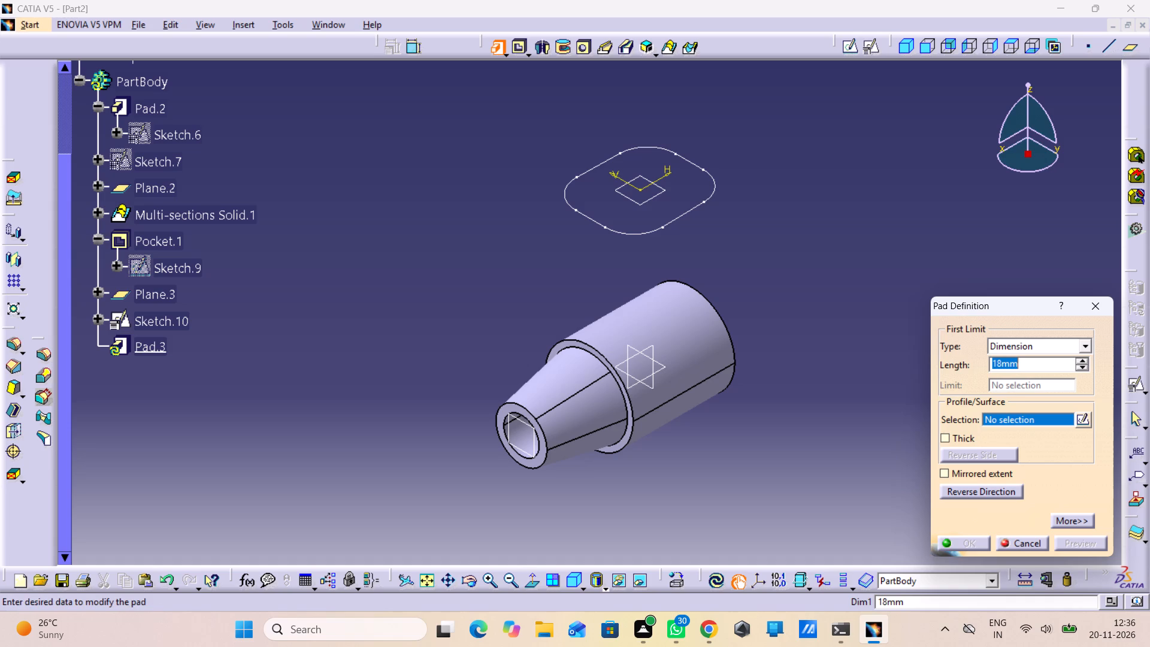
pyautogui.write('28')
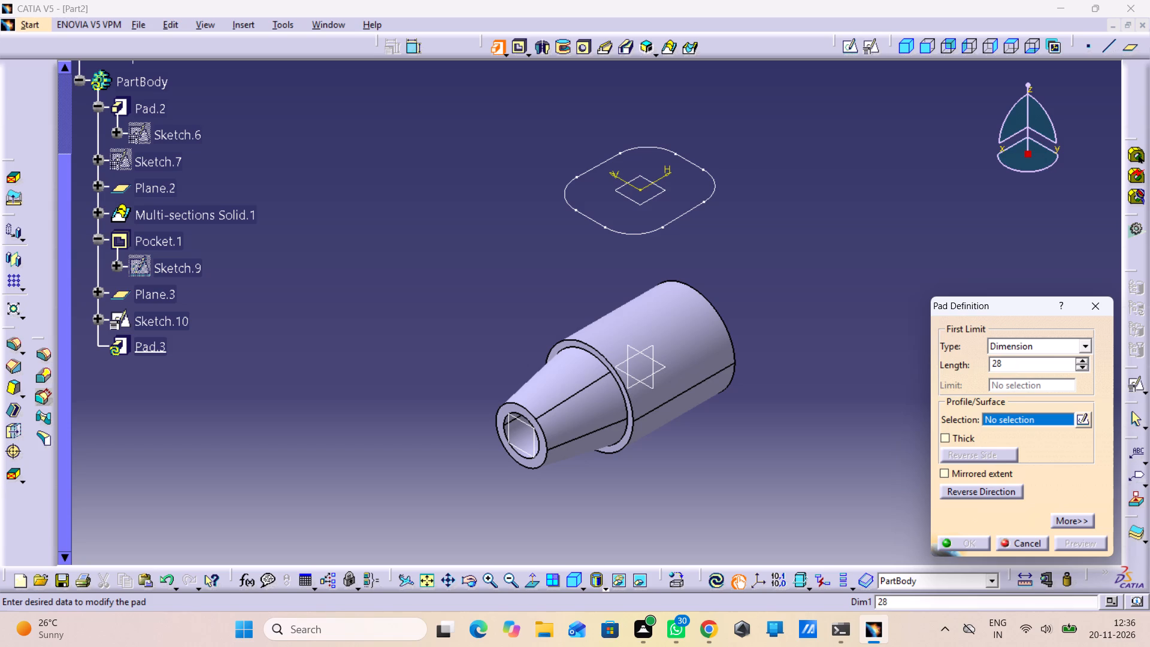
pyautogui.click(580, 208)
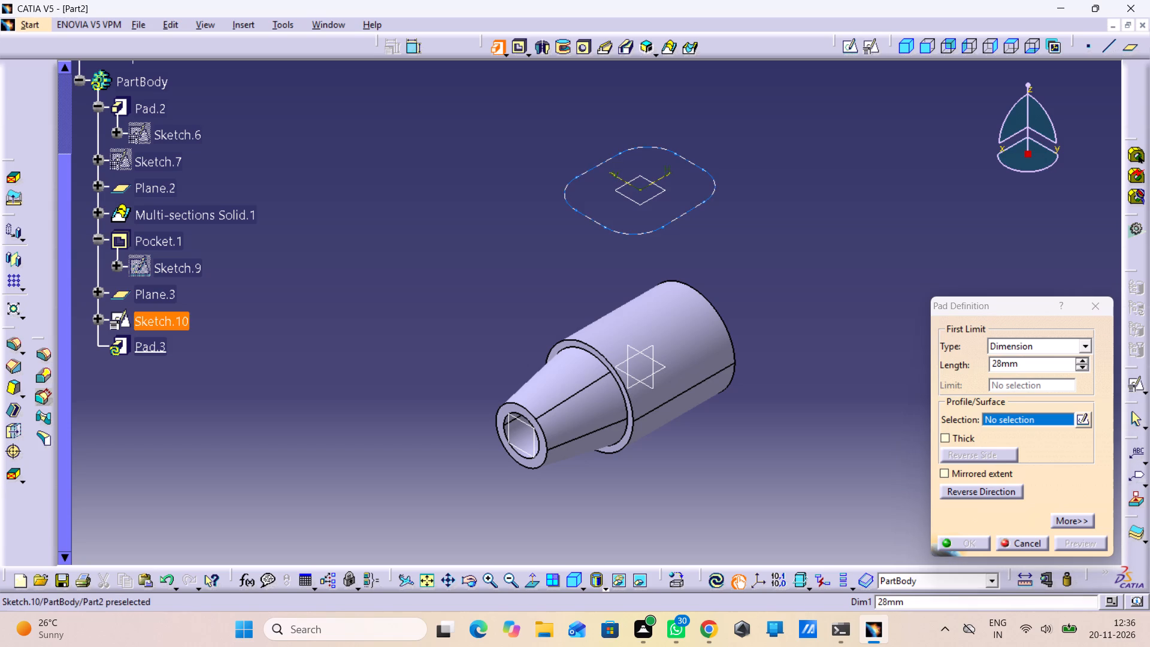
pyautogui.click(580, 210)
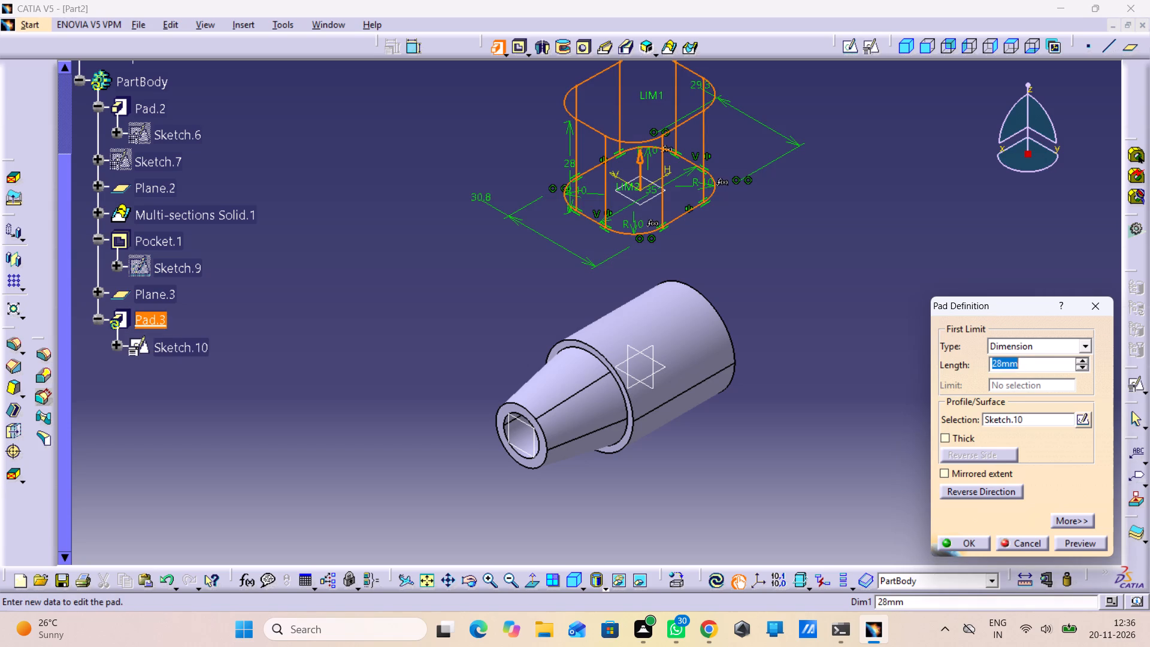
pyautogui.click(995, 490)
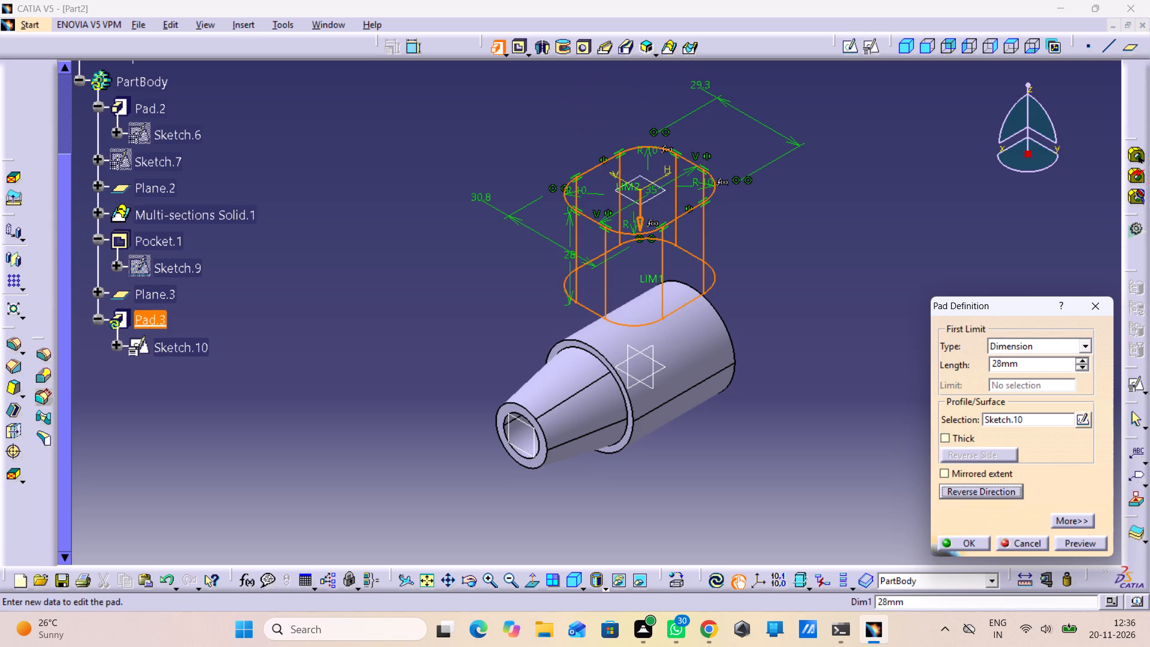
pyautogui.moveTo(784, 462); pyautogui.dragTo(697, 367, button='middle')
pyautogui.moveTo(764, 447); pyautogui.dragTo(697, 367, button='right')
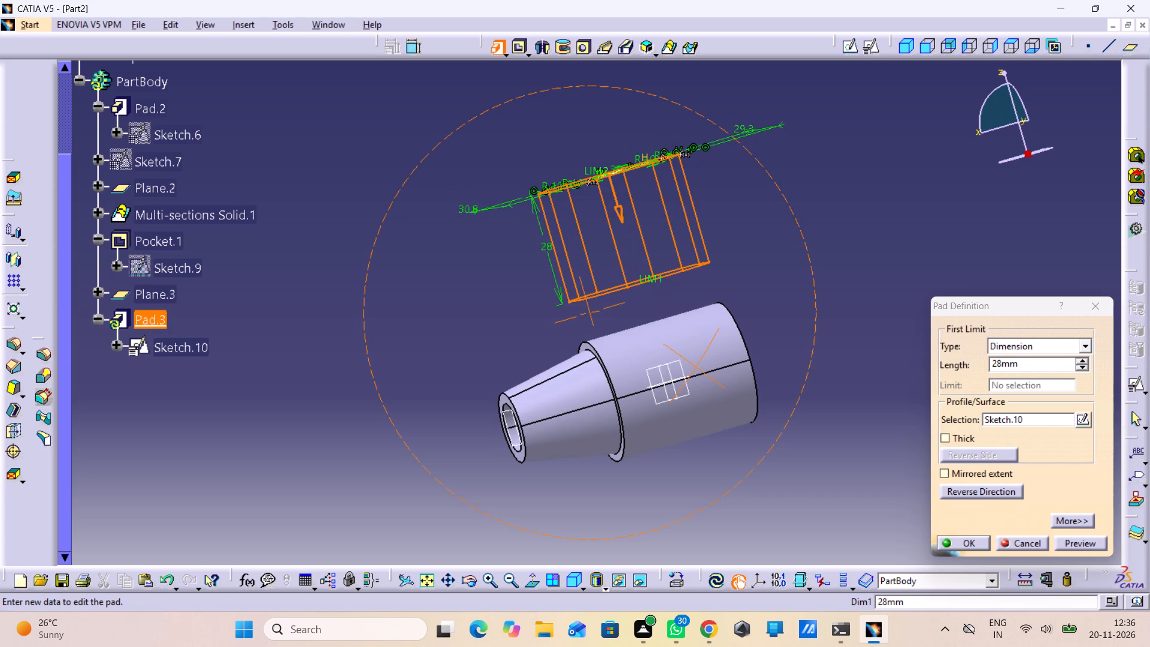
pyautogui.click(969, 545)
pyautogui.click(901, 456)
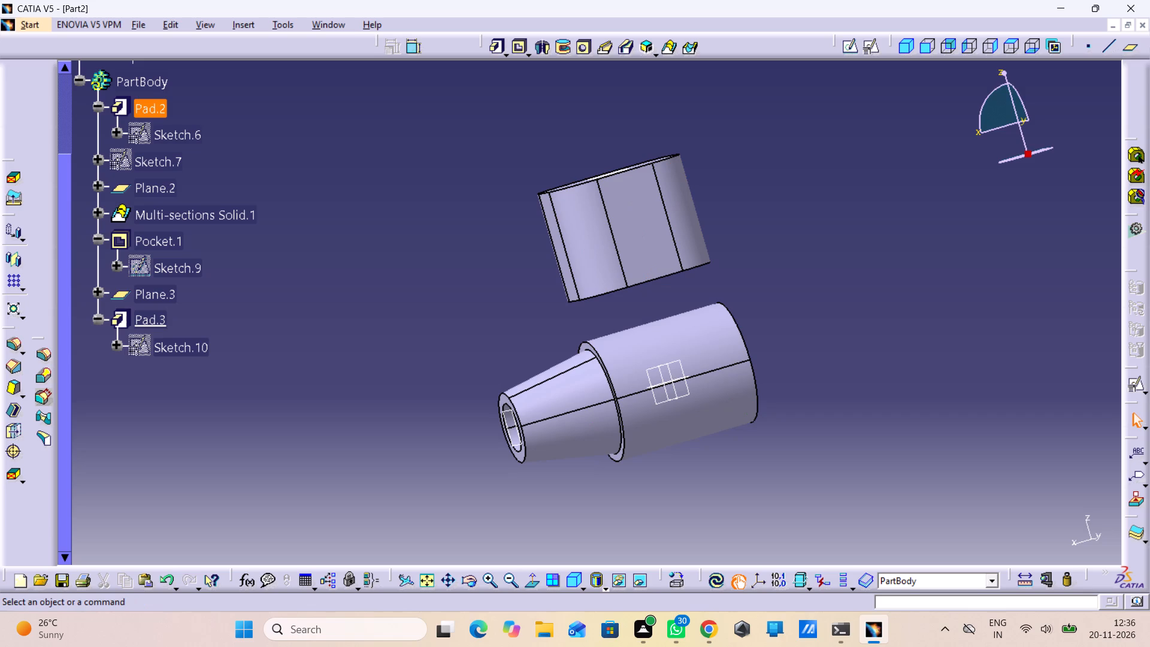
# Create a sketch on the flat side face of the rounded pad that runs along the cylinder's length.
pyautogui.moveTo(671, 289); pyautogui.dragTo(705, 402, button='middle')
pyautogui.moveTo(676, 294); pyautogui.dragTo(706, 403, button='right')
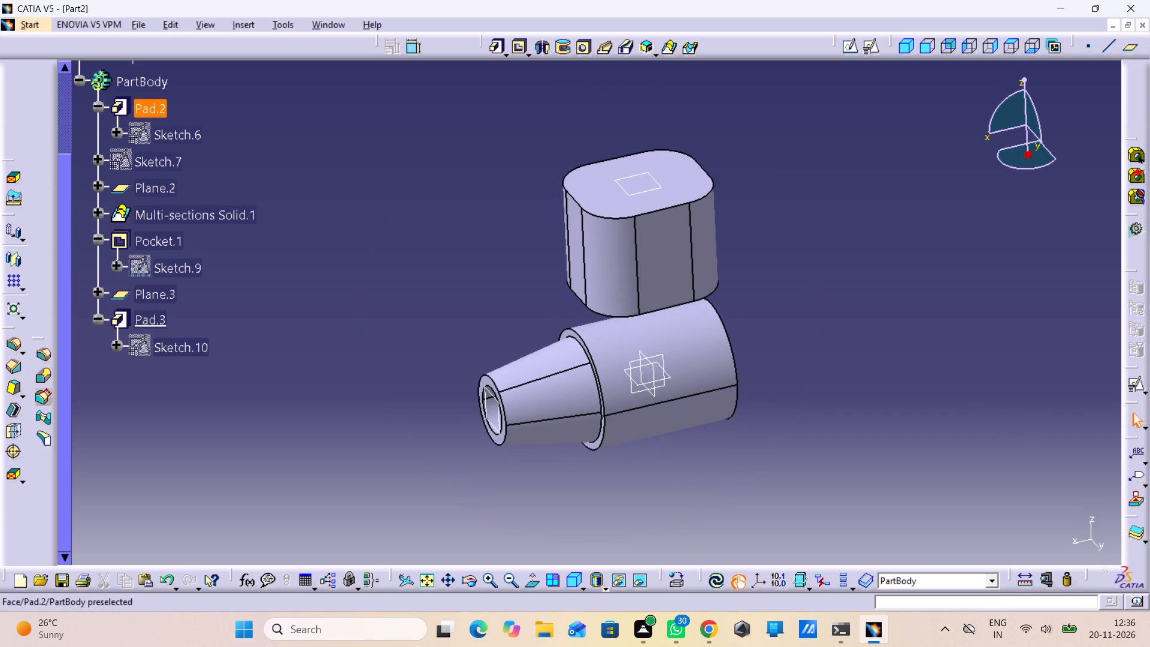
pyautogui.moveTo(658, 287); pyautogui.dragTo(631, 298, button='right')
pyautogui.moveTo(658, 287); pyautogui.dragTo(630, 304, button='middle')
pyautogui.click(892, 223)
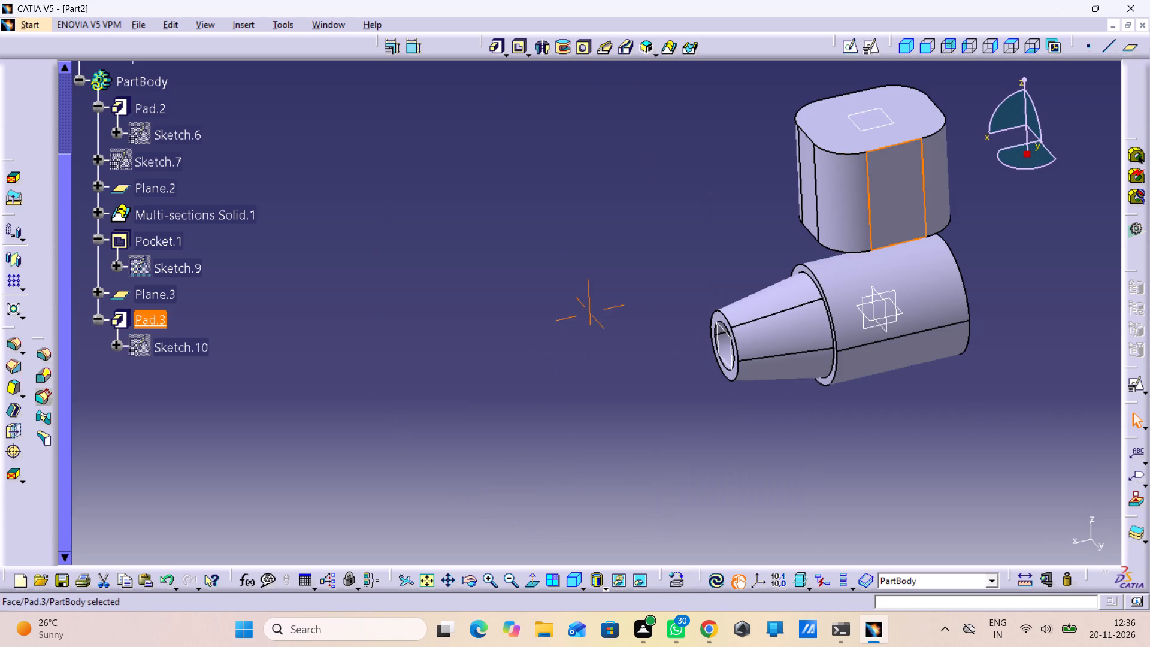
pyautogui.click(724, 252)
pyautogui.moveTo(773, 223); pyautogui.dragTo(665, 223, button='middle')
pyautogui.moveTo(753, 233); pyautogui.dragTo(665, 223, button='right')
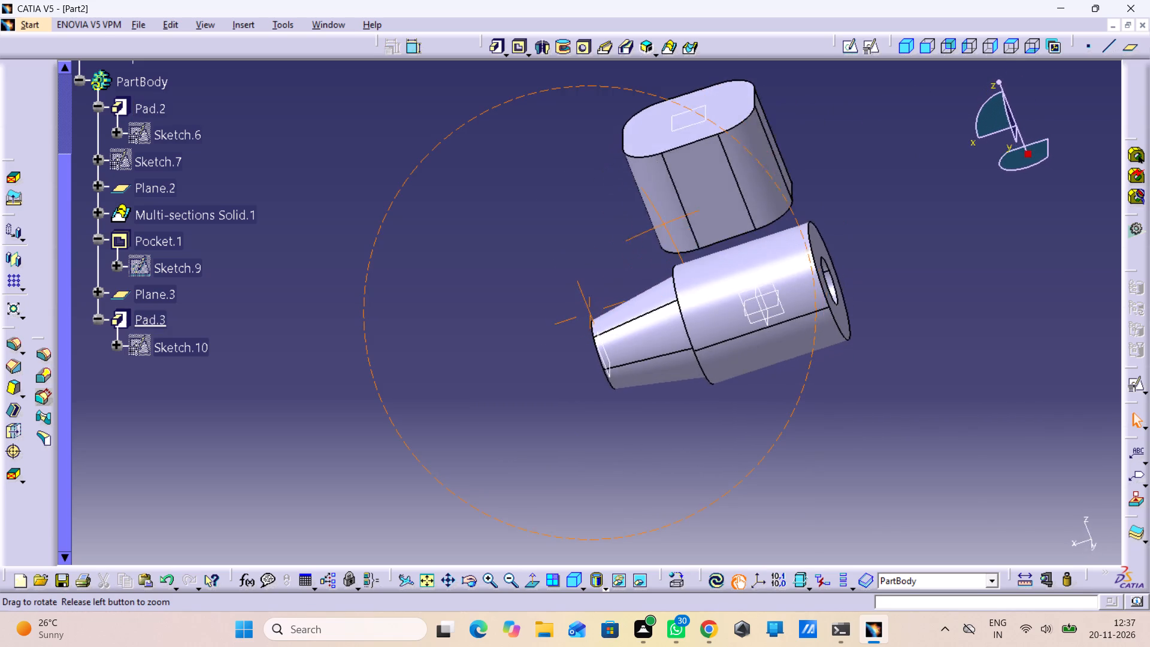
pyautogui.moveTo(665, 223); pyautogui.dragTo(676, 202, button='middle')
pyautogui.moveTo(665, 223); pyautogui.dragTo(680, 200, button='right')
pyautogui.click(708, 160)
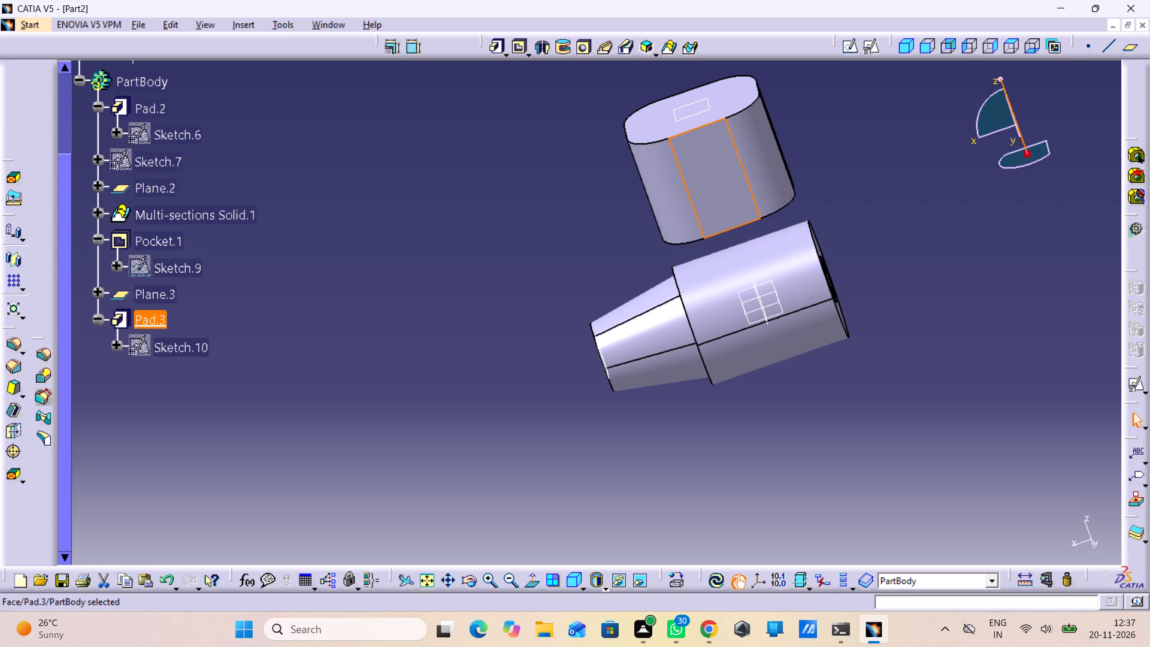
pyautogui.rightClick(1082, 0)
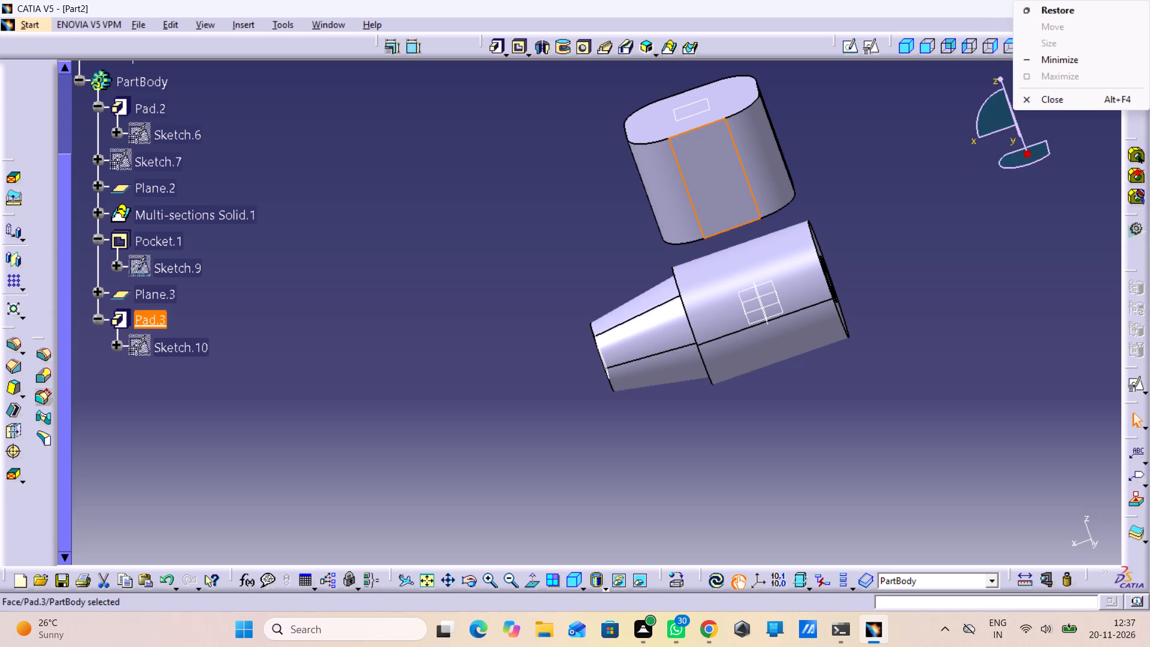
pyautogui.click(951, 169)
pyautogui.moveTo(904, 220); pyautogui.dragTo(897, 261, button='middle')
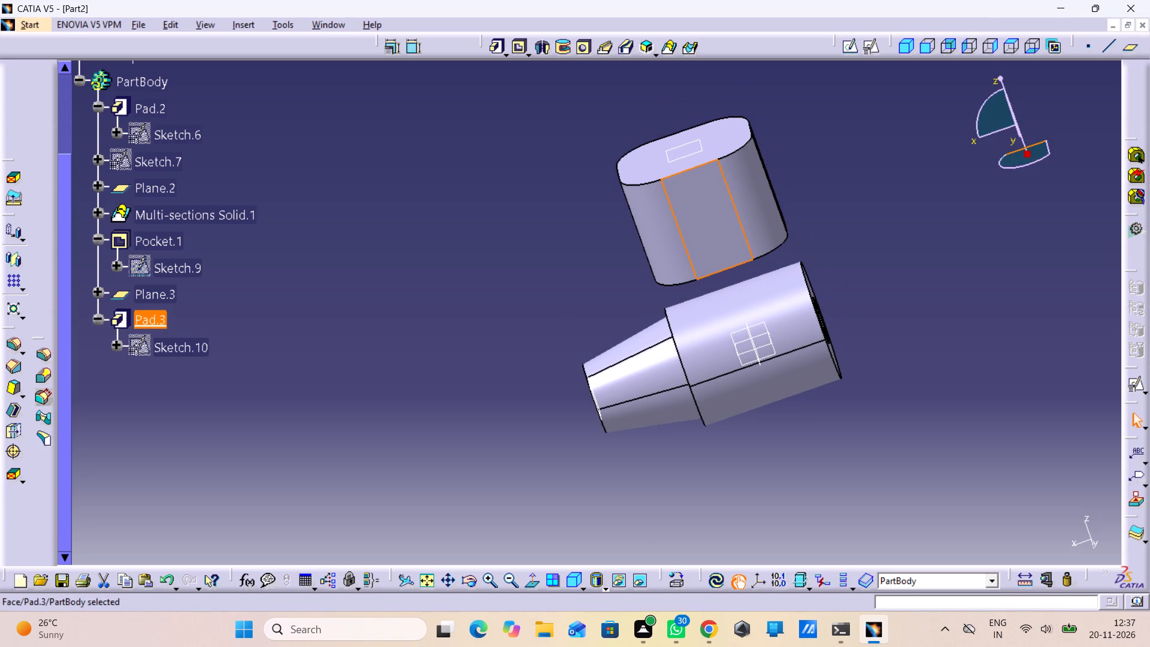
pyautogui.click(851, 50)
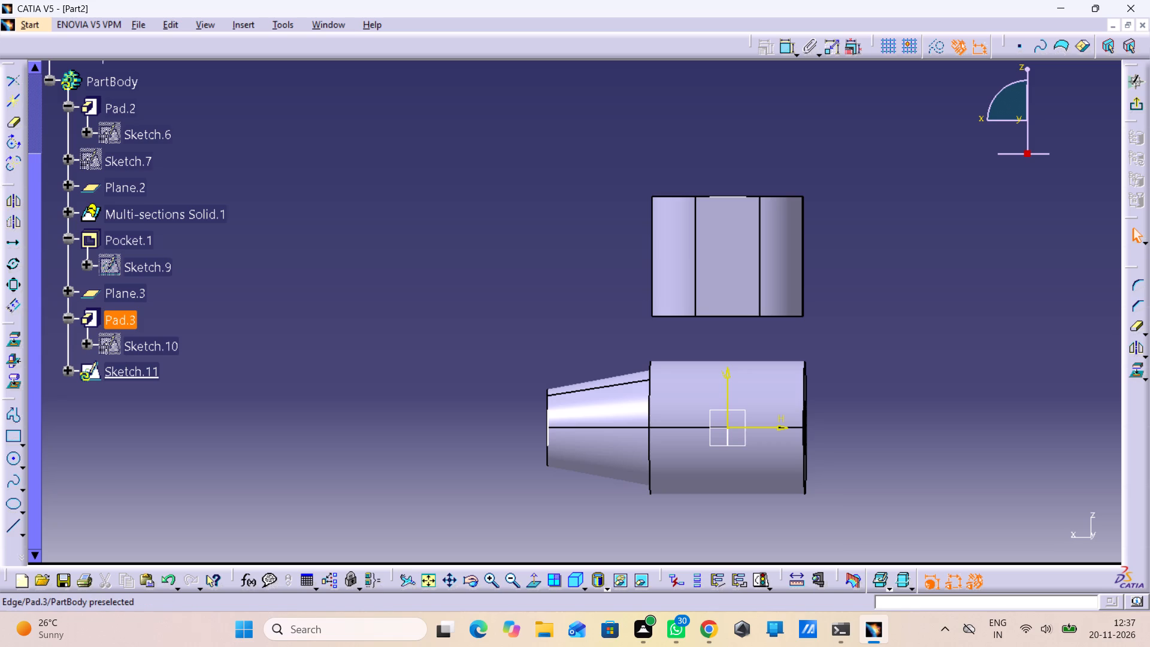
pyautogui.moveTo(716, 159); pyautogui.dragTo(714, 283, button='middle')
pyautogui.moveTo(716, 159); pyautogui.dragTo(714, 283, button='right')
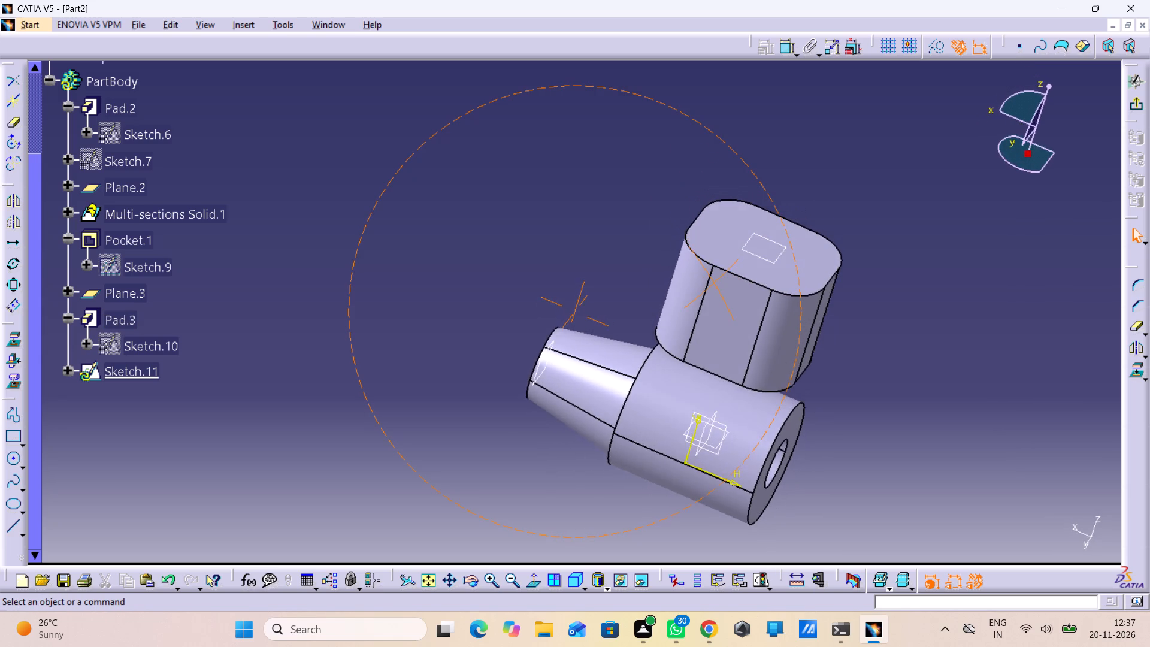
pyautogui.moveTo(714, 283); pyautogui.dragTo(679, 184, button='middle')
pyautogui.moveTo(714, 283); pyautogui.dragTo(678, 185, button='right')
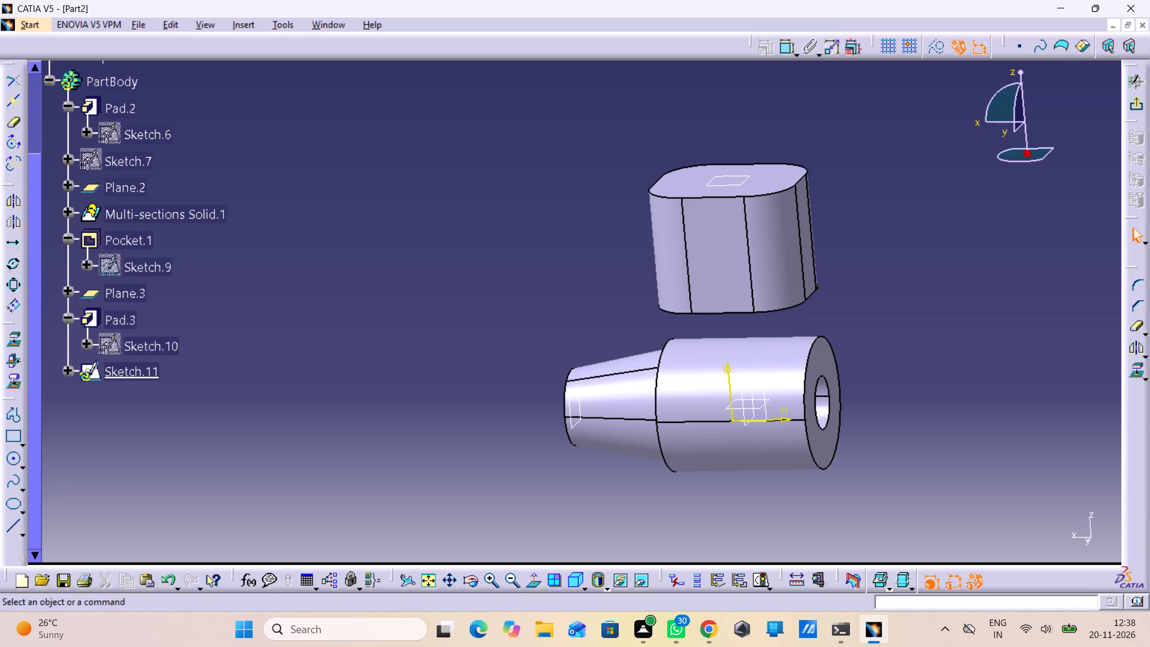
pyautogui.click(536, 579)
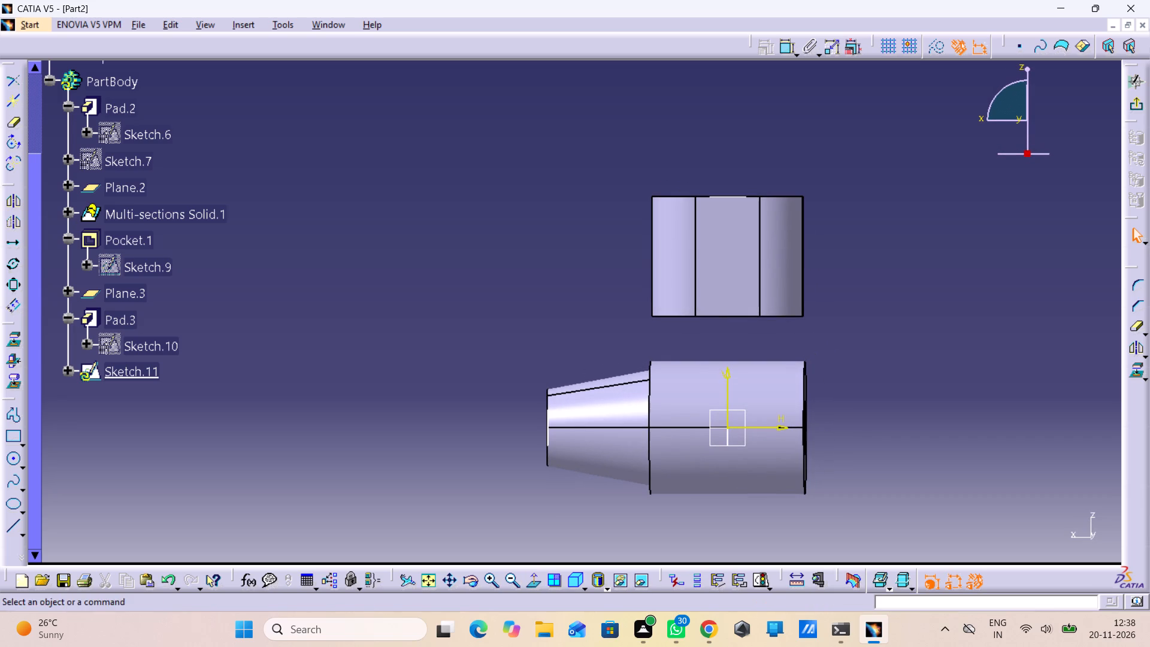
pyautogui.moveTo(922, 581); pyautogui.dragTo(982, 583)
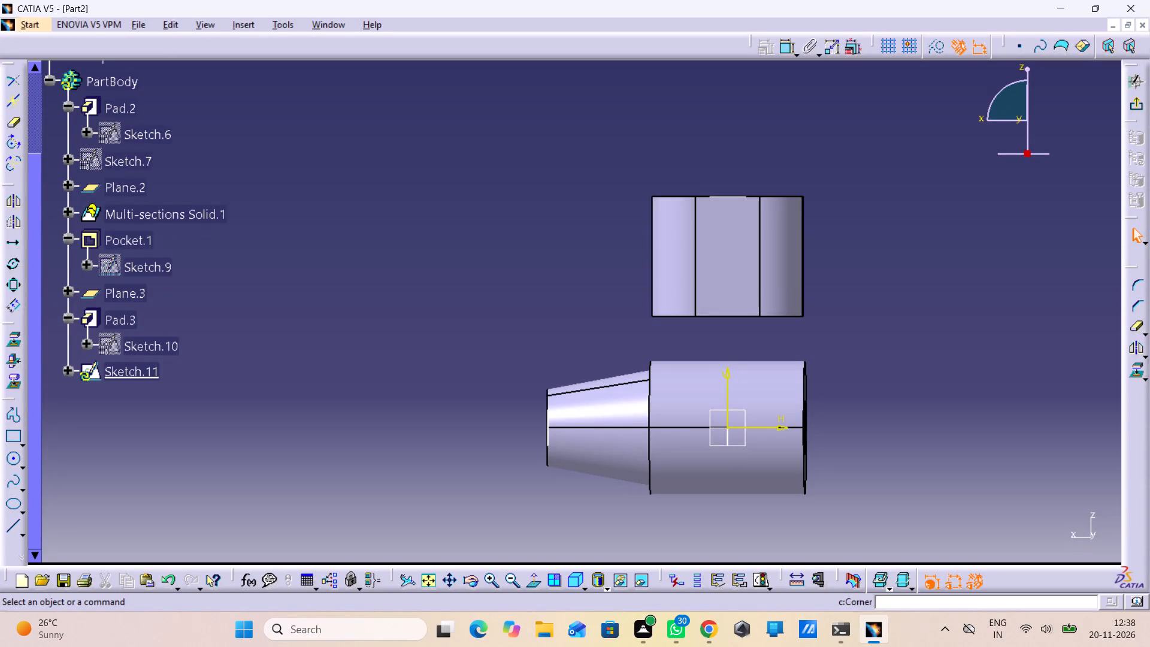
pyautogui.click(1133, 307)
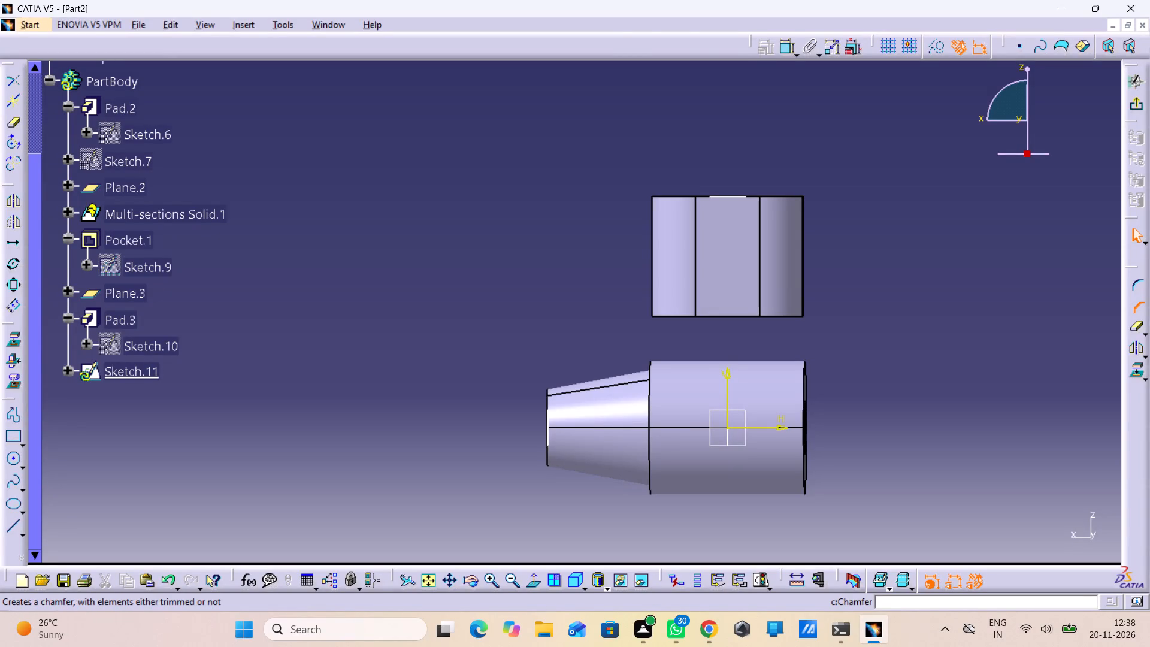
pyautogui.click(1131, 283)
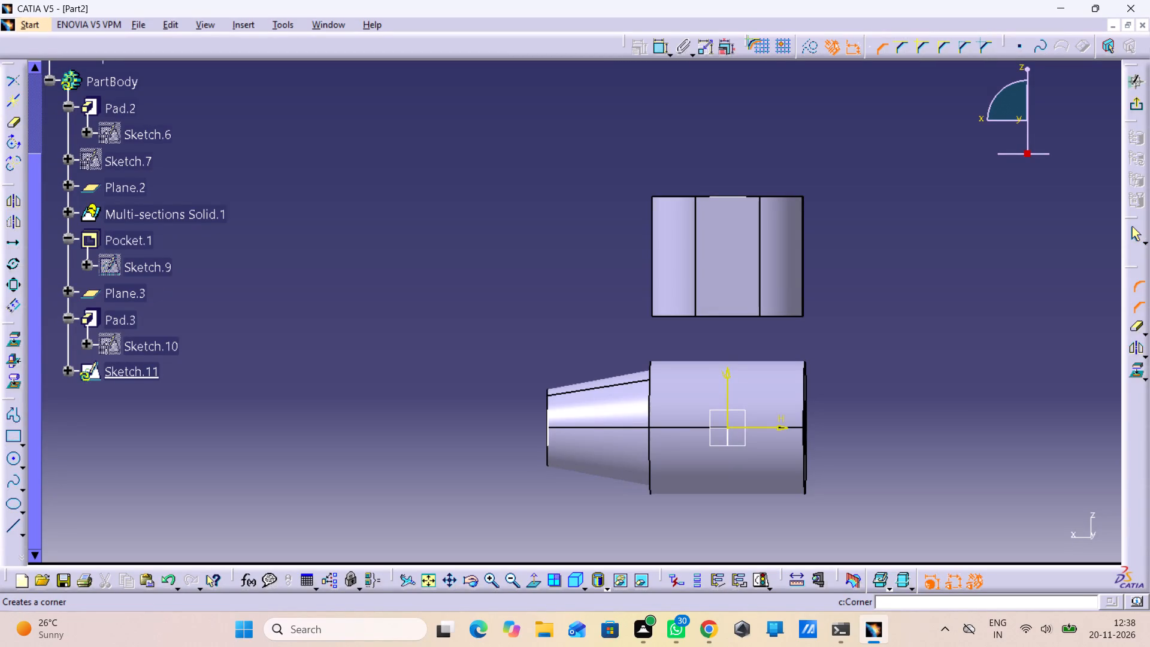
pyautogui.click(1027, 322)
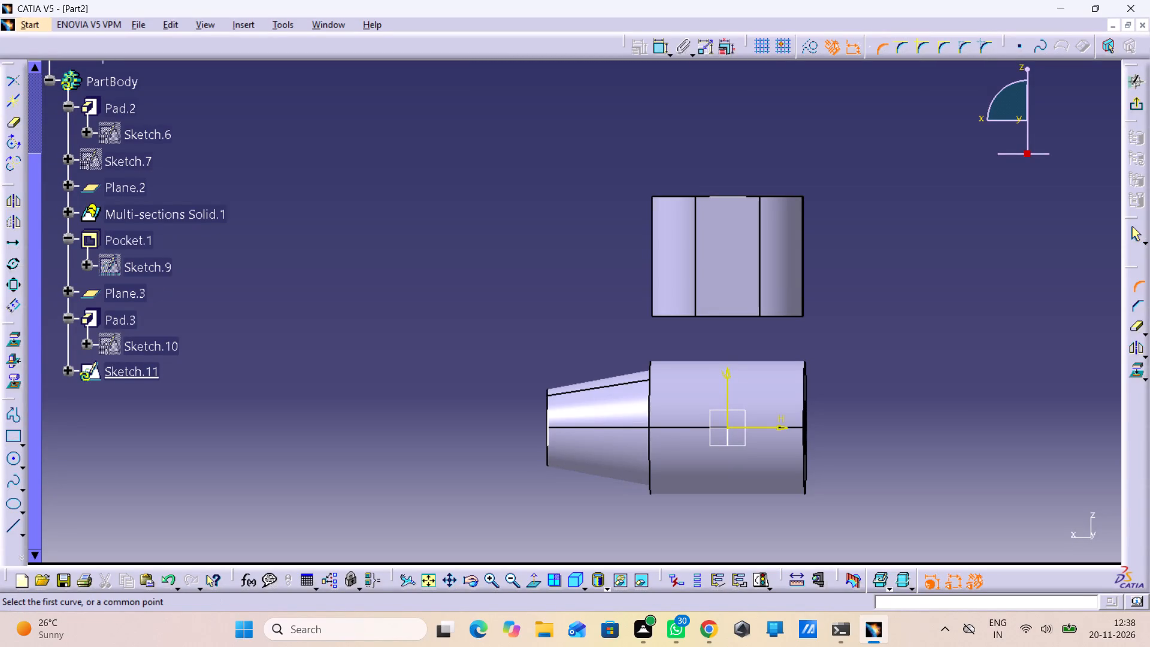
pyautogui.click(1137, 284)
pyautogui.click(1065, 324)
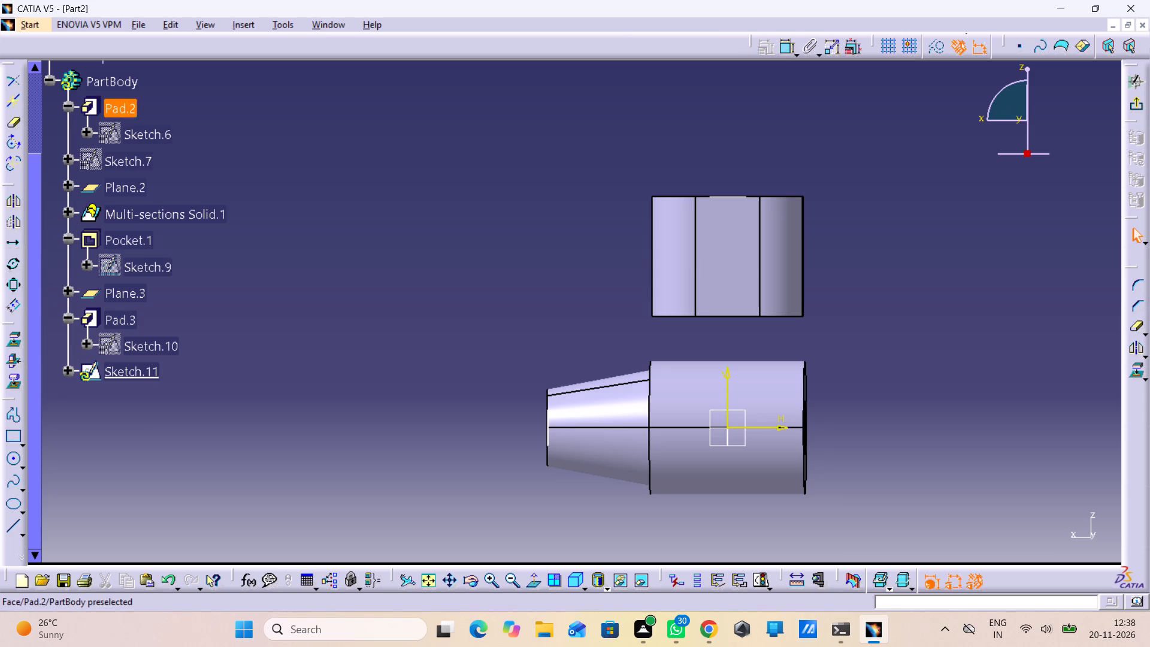
# Sketch a centred rectangle about 8.6 mm wide and 2.7 mm high near the pad's bottom edge, across the side face's vertical edge.
pyautogui.click(21, 446)
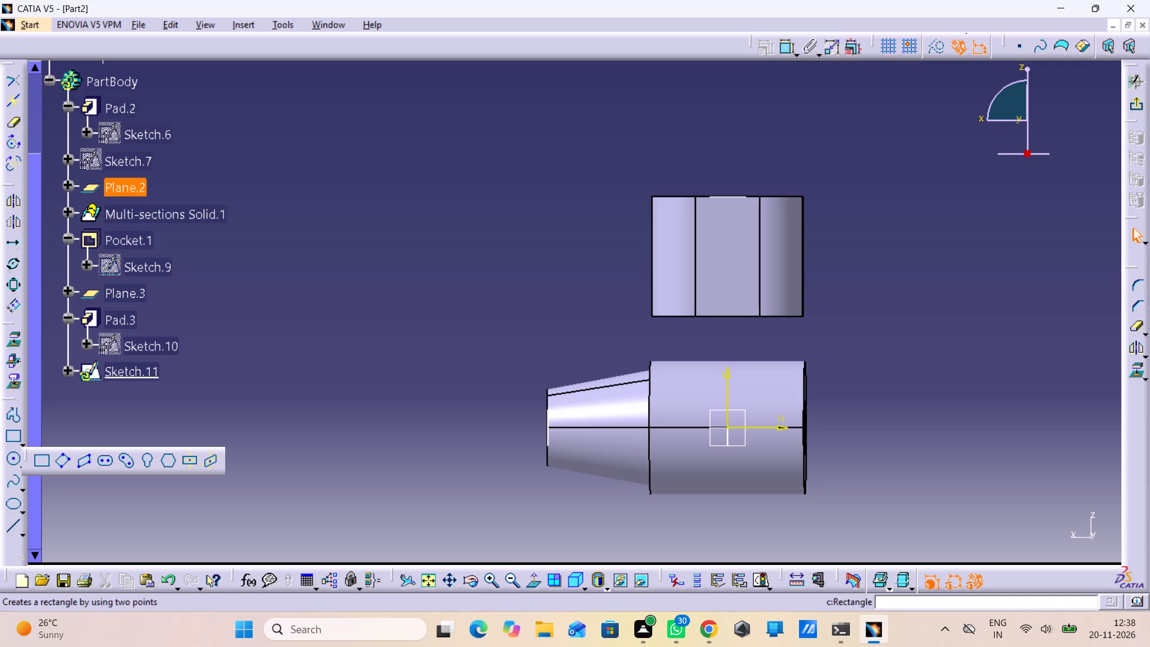
pyautogui.click(187, 459)
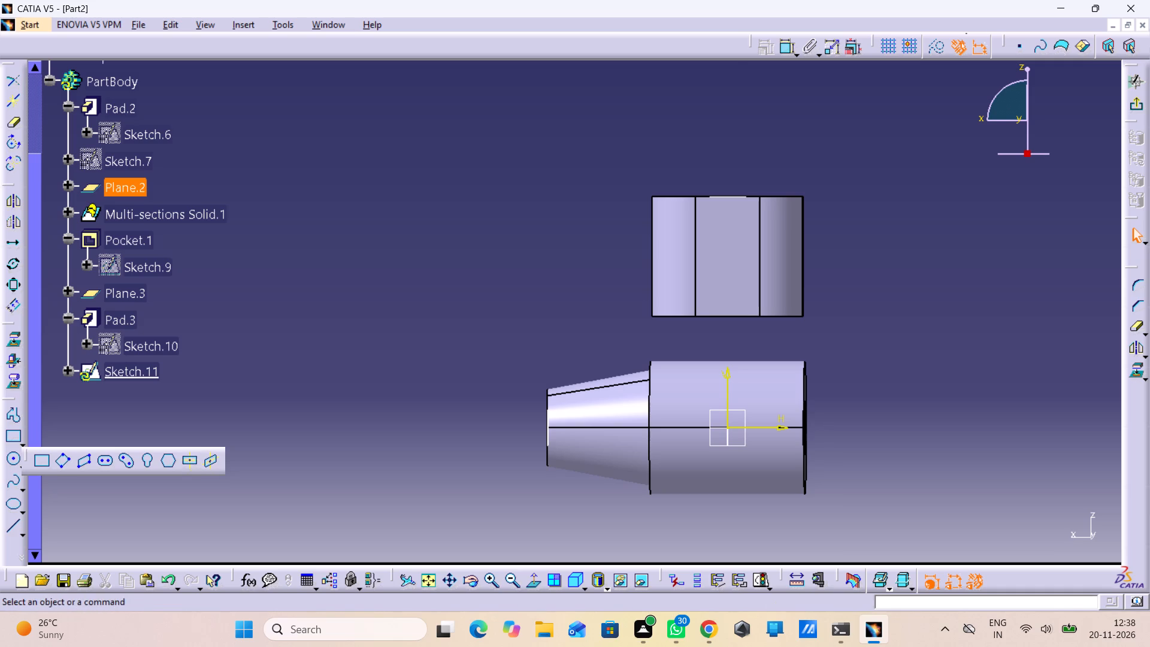
pyautogui.moveTo(759, 295); pyautogui.dragTo(777, 204, button='middle')
pyautogui.rightClick(761, 295)
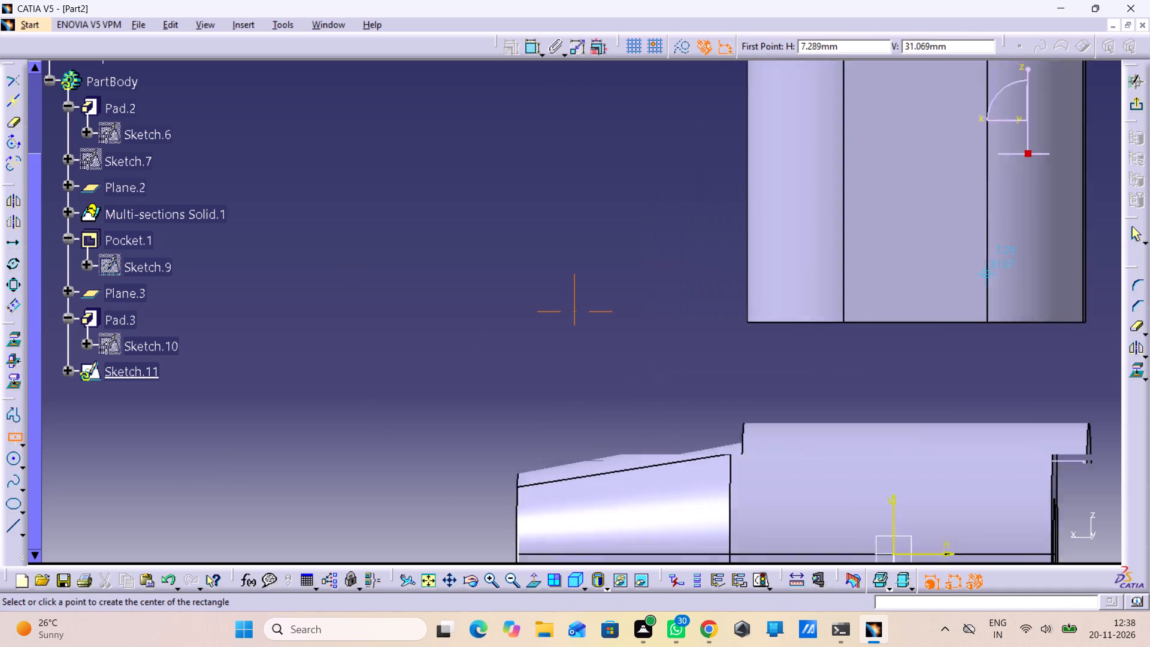
pyautogui.moveTo(777, 204); pyautogui.dragTo(780, 173, button='middle')
pyautogui.moveTo(828, 282); pyautogui.dragTo(370, 321, button='middle')
pyautogui.scroll(-1, 828, 282)
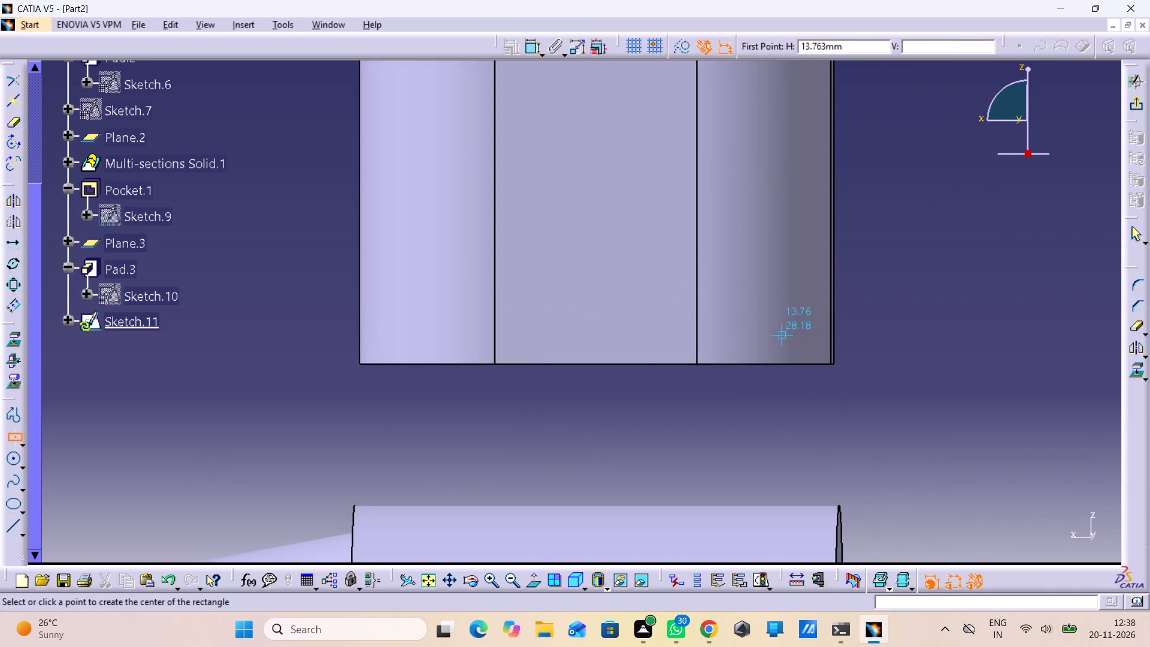
pyautogui.click(745, 315)
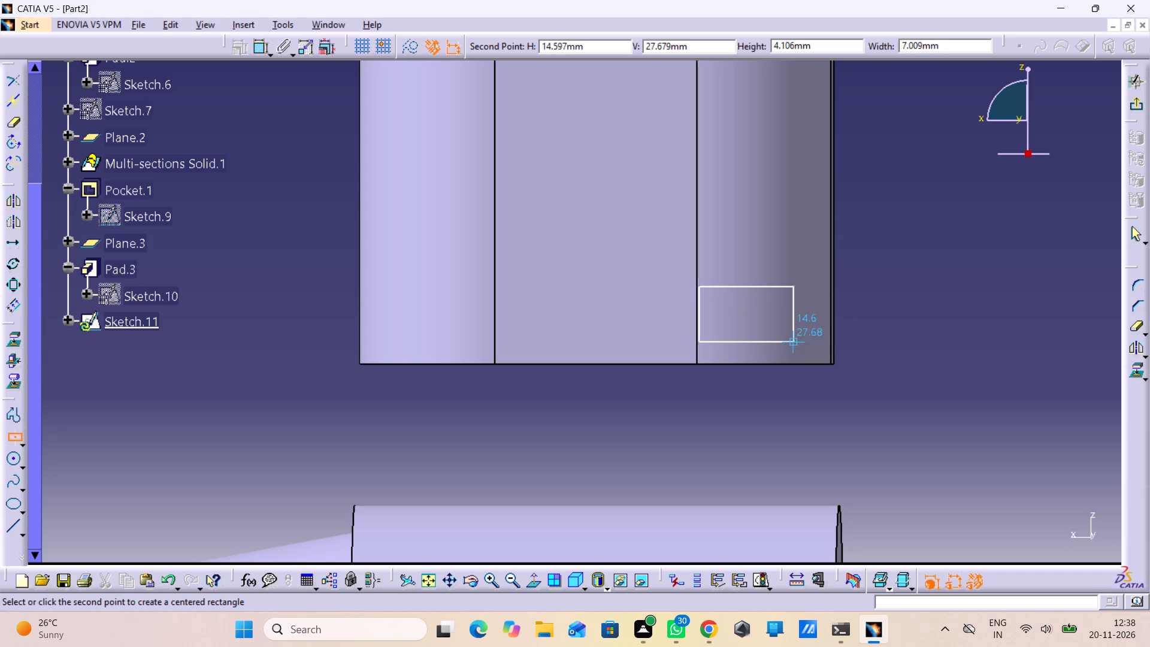
pyautogui.click(804, 332)
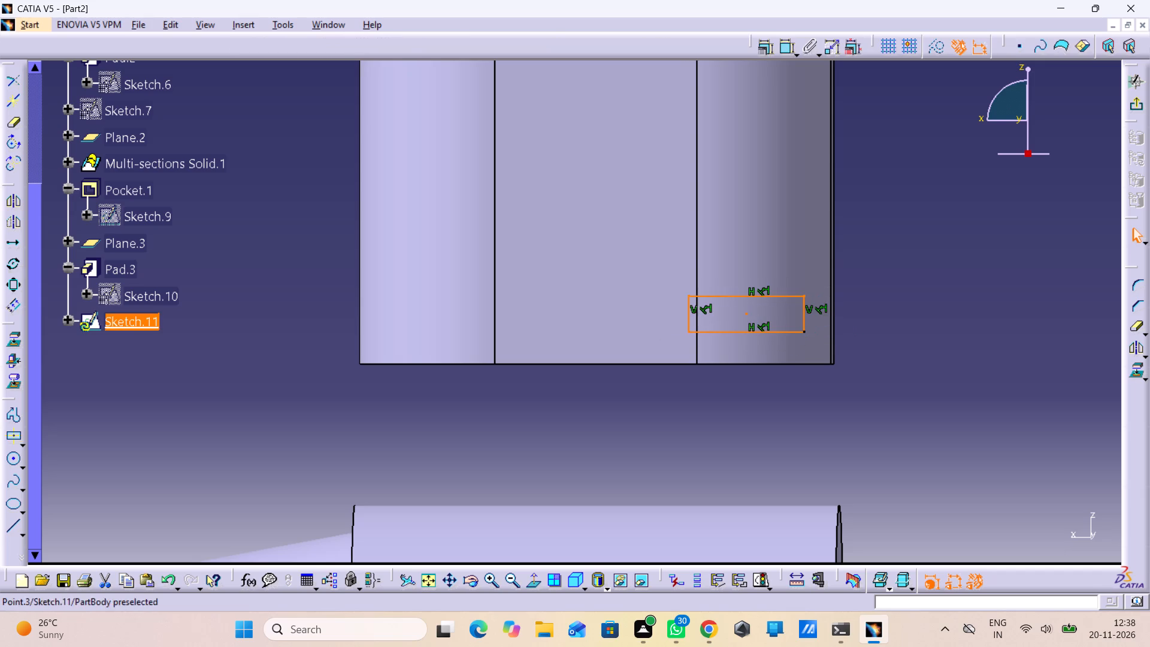
pyautogui.click(877, 425)
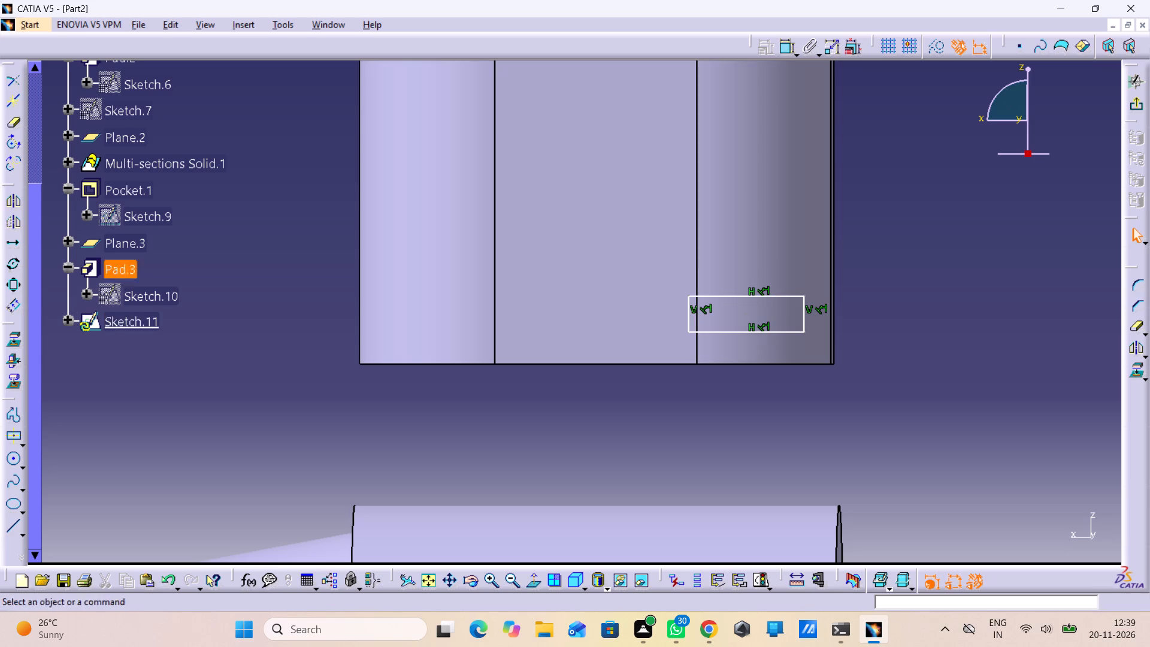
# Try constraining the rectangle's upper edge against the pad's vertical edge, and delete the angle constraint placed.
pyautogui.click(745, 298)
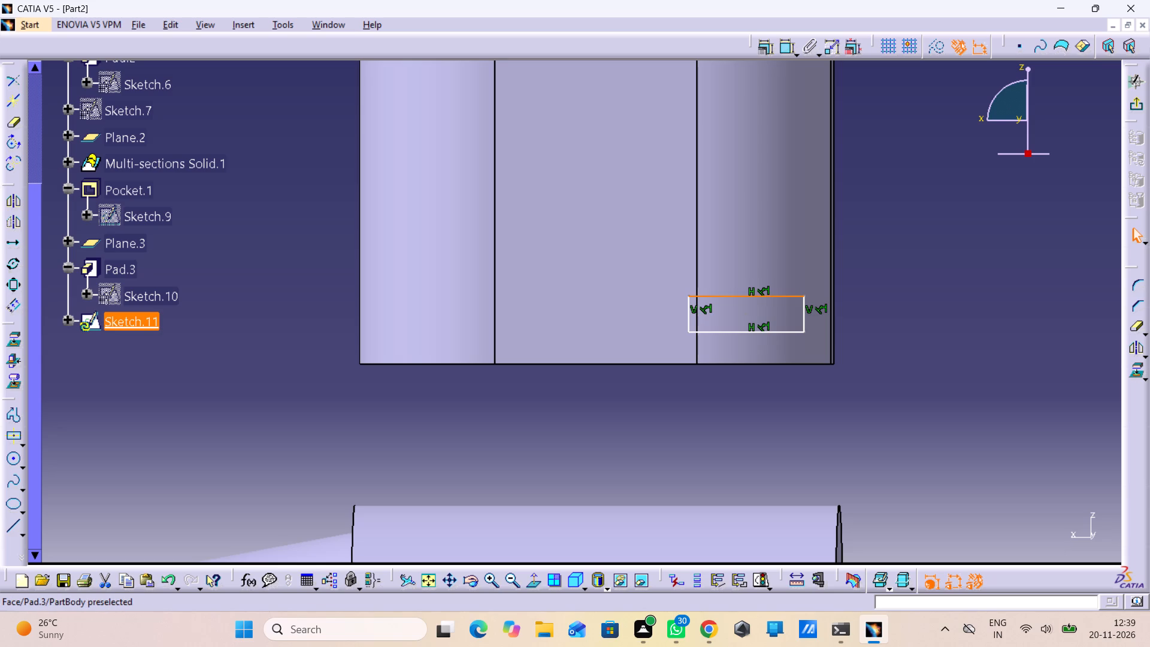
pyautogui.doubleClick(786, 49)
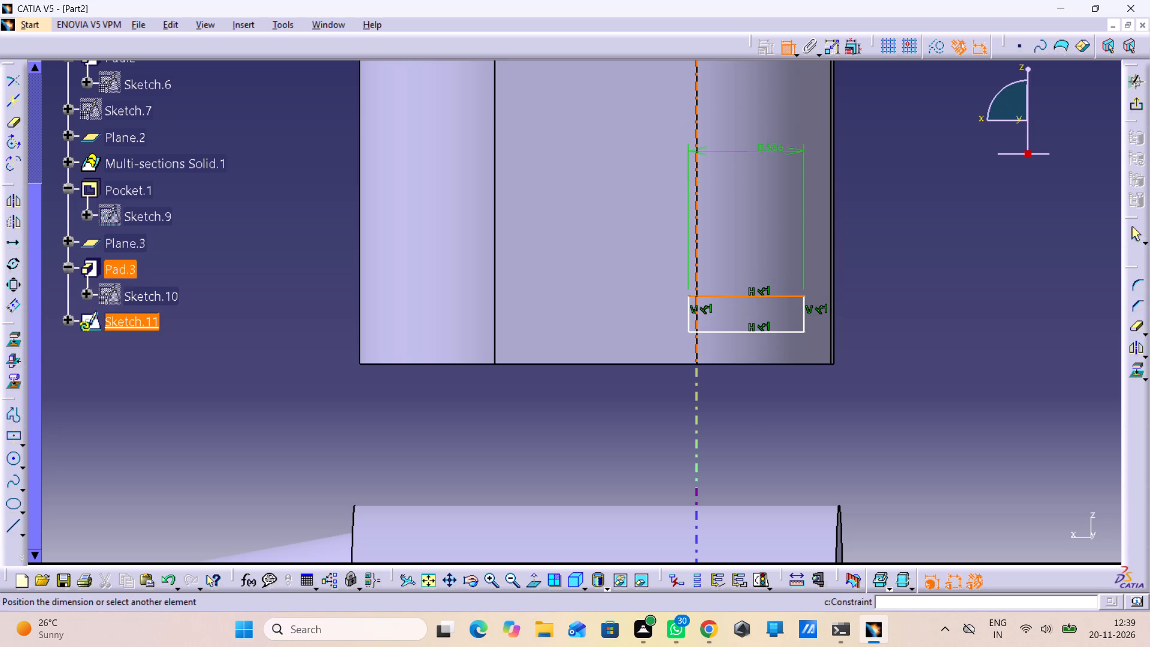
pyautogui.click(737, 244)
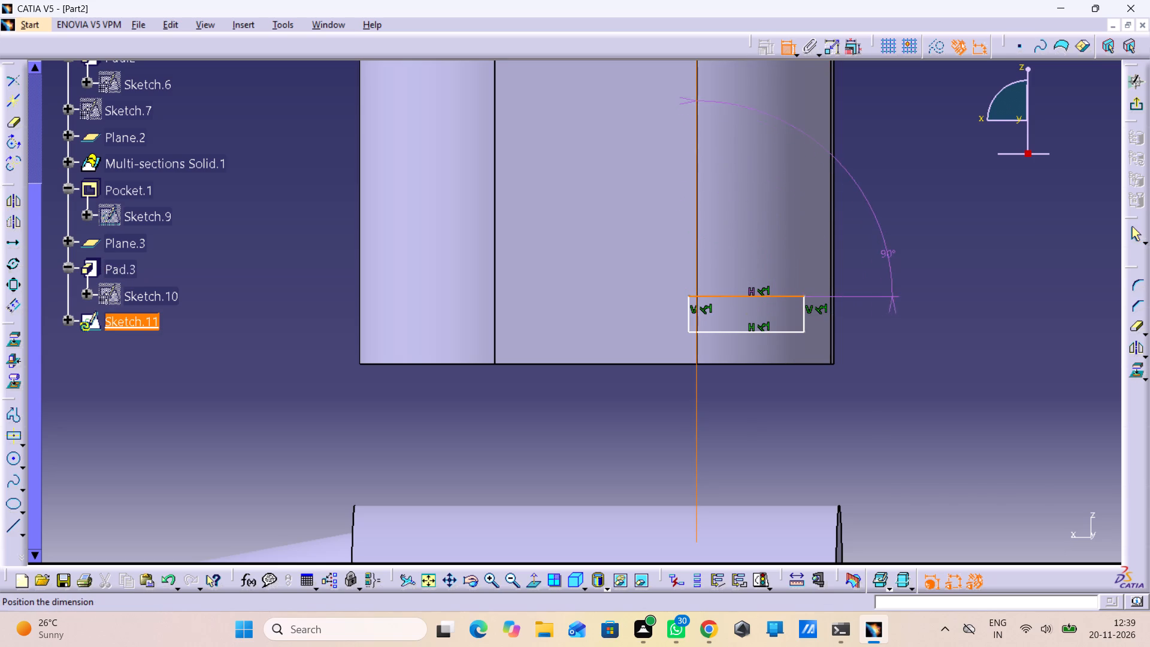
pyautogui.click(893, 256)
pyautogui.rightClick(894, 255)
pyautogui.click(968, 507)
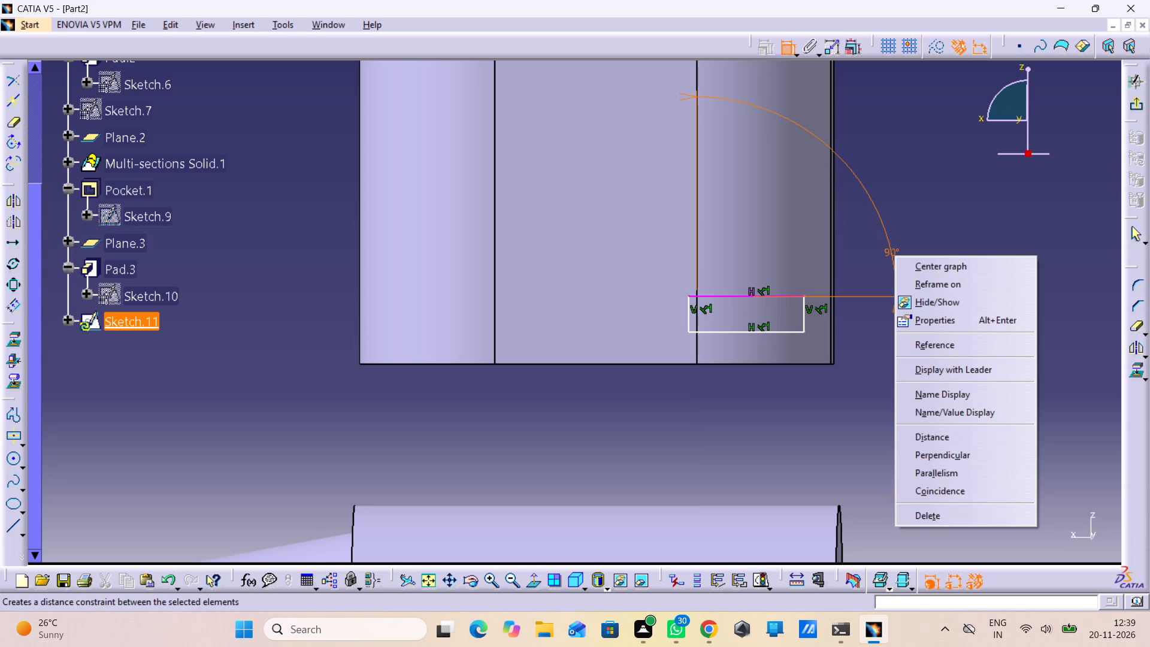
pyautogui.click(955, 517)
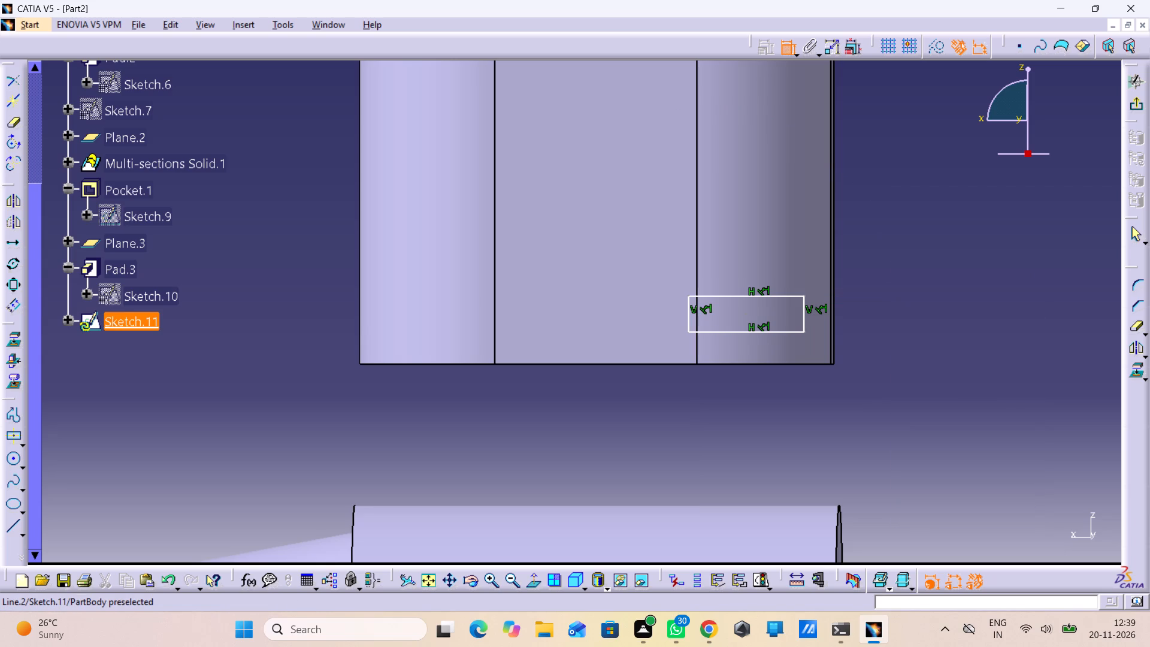
# Dimension the rectangle's upper edge and set its length to 22 mm.
pyautogui.click(783, 297)
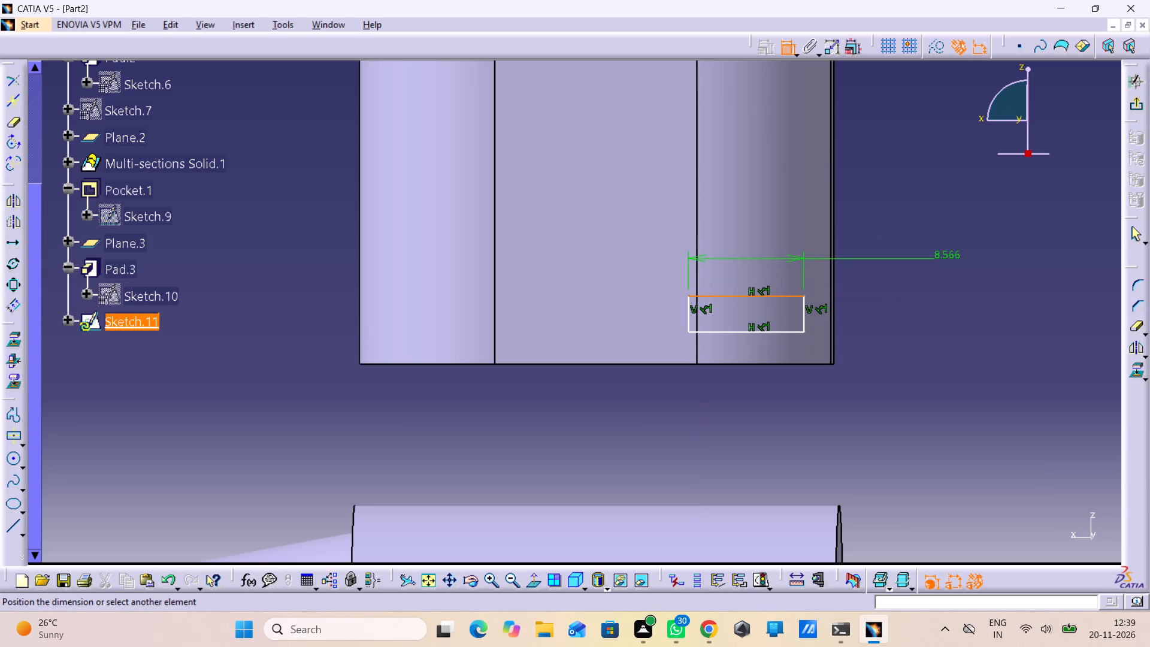
pyautogui.click(949, 261)
pyautogui.doubleClick(943, 256)
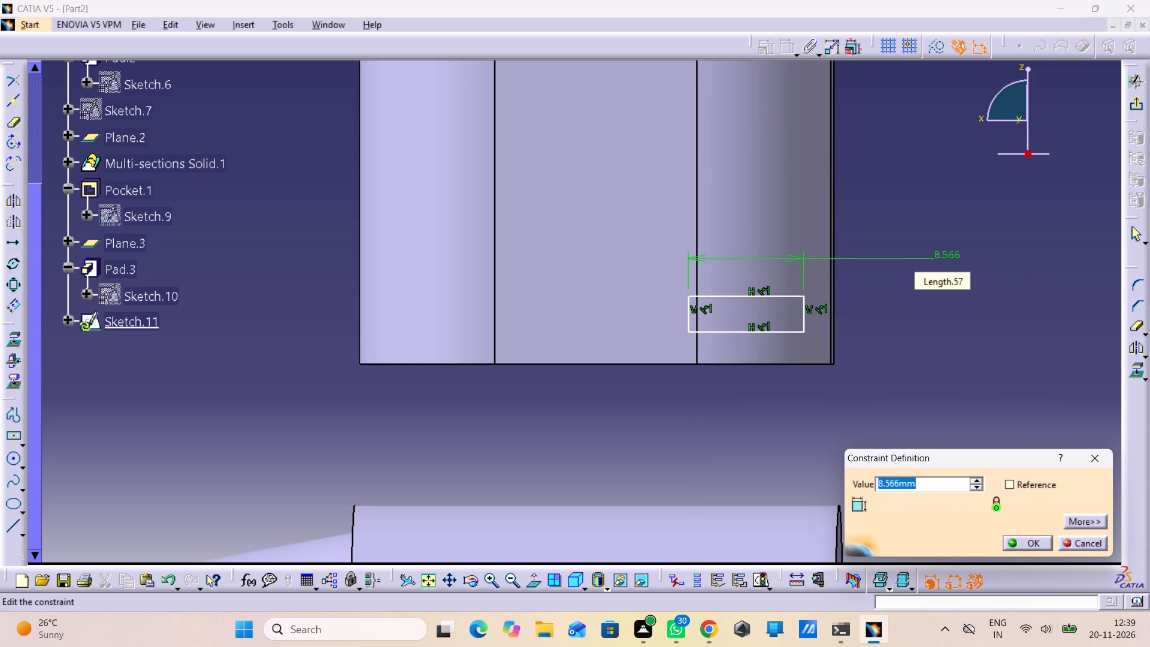
pyautogui.write('22')
pyautogui.press('Return')
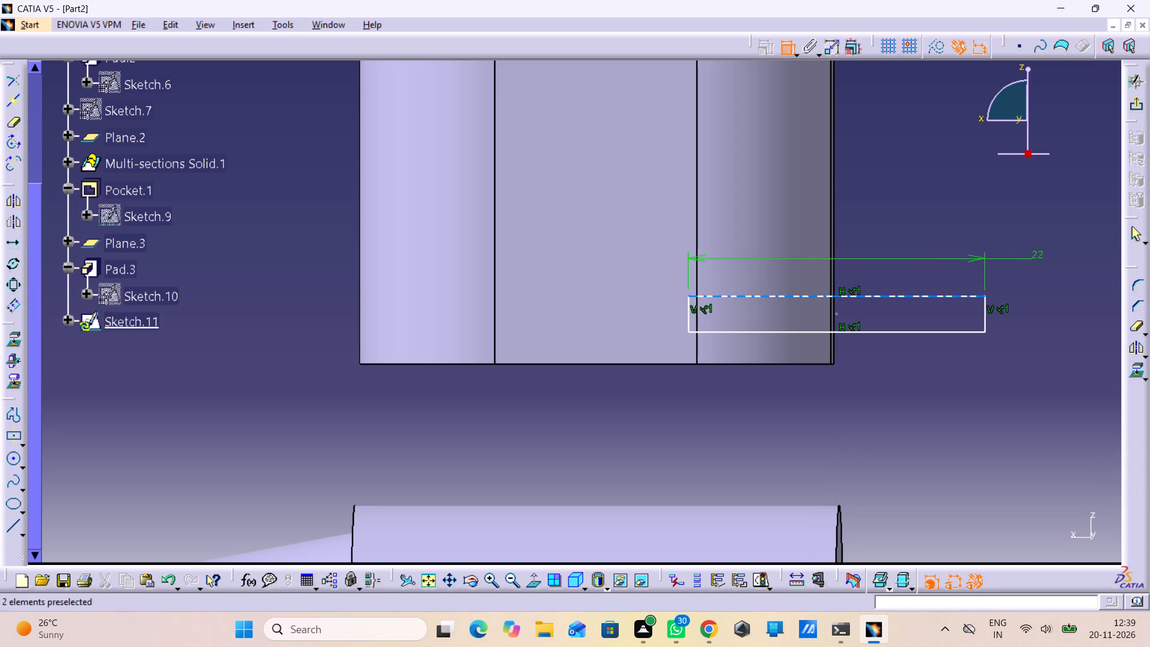
# Set the rectangle's width dimension to 2 mm.
pyautogui.doubleClick(1028, 250)
pyautogui.doubleClick(1028, 250)
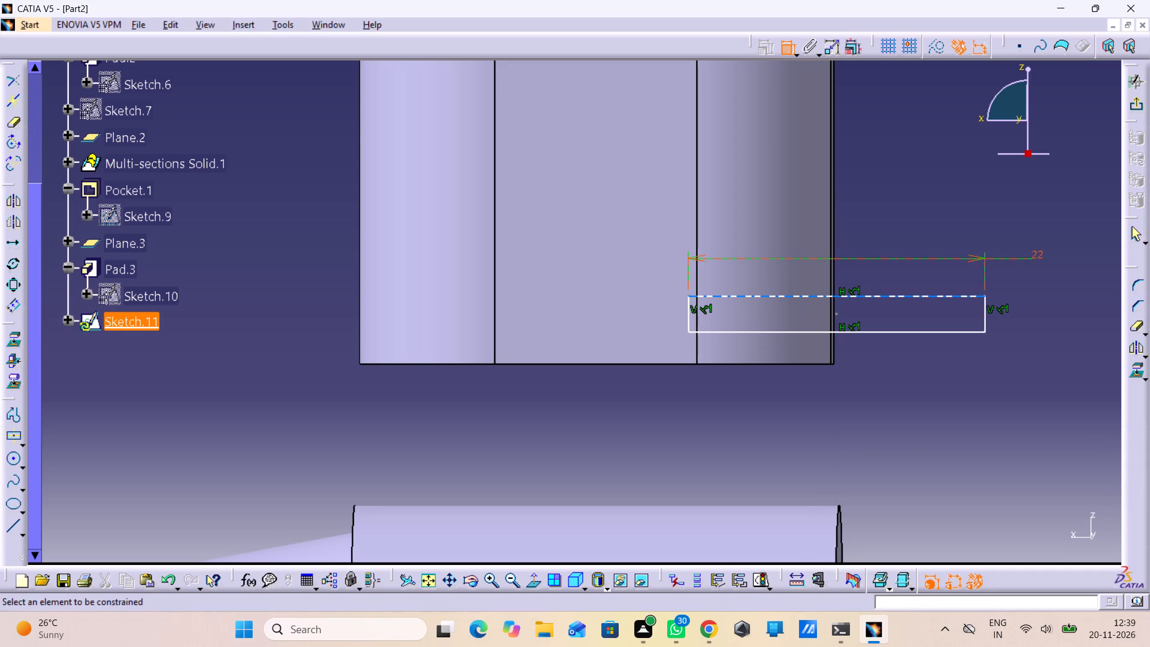
pyautogui.doubleClick(1039, 249)
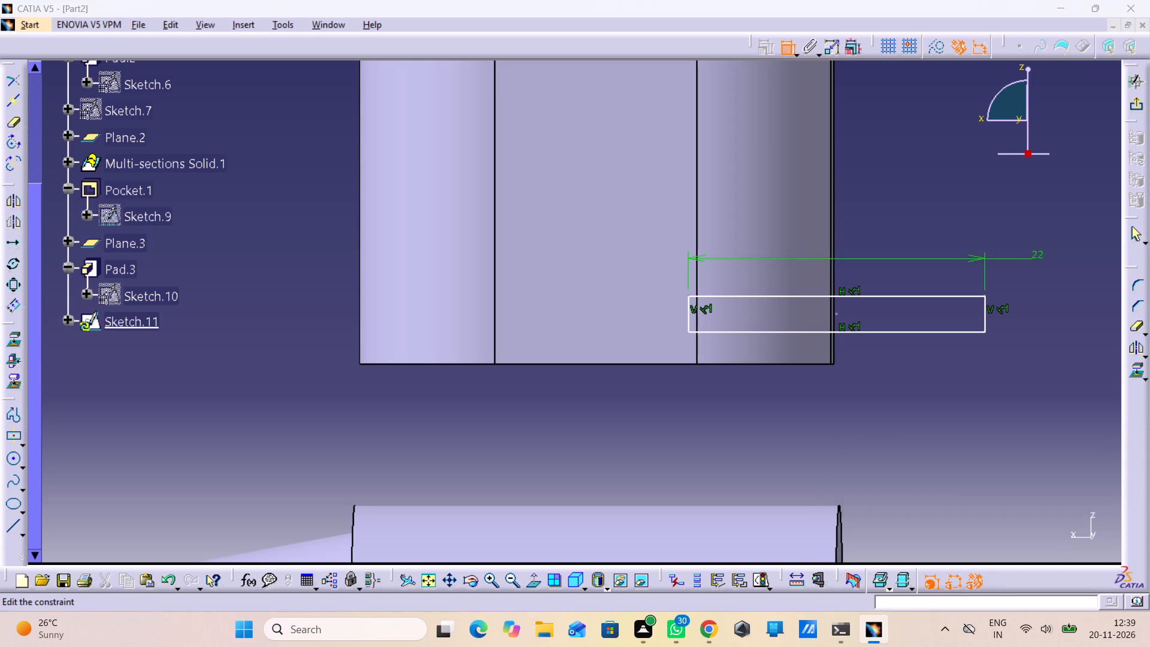
pyautogui.press('2')
pyautogui.press('Return')
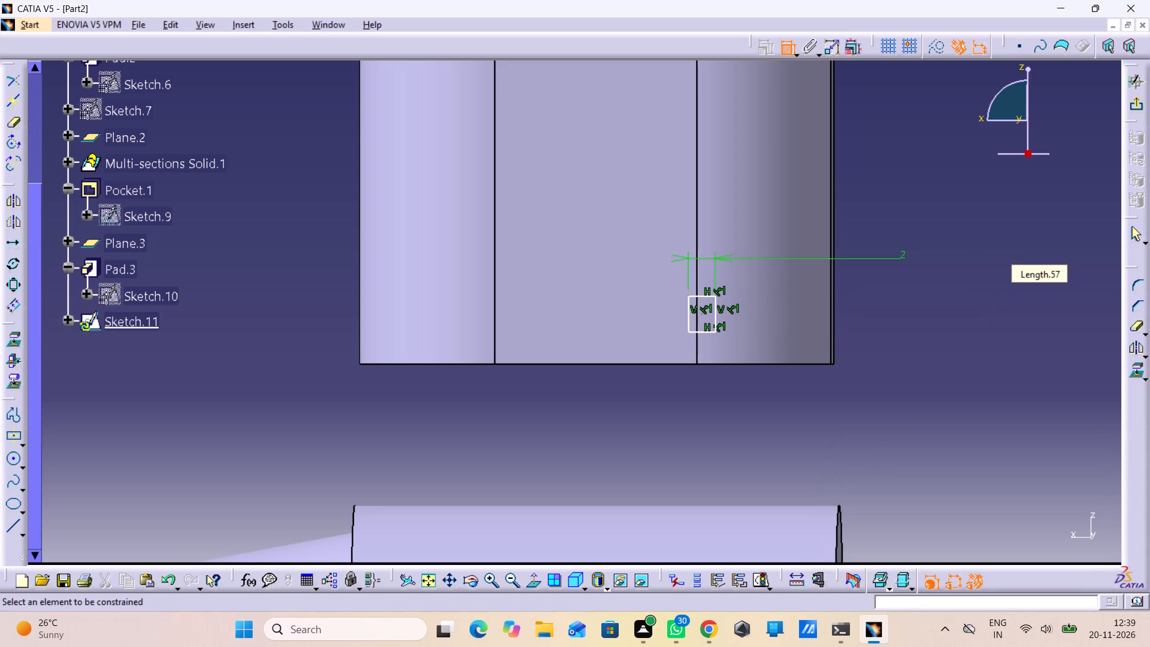
# Examine from several angles how the small rectangle lies against the pad's side face and rounded corner.
pyautogui.moveTo(1027, 322); pyautogui.dragTo(1020, 342, button='middle')
pyautogui.rightClick(1027, 322)
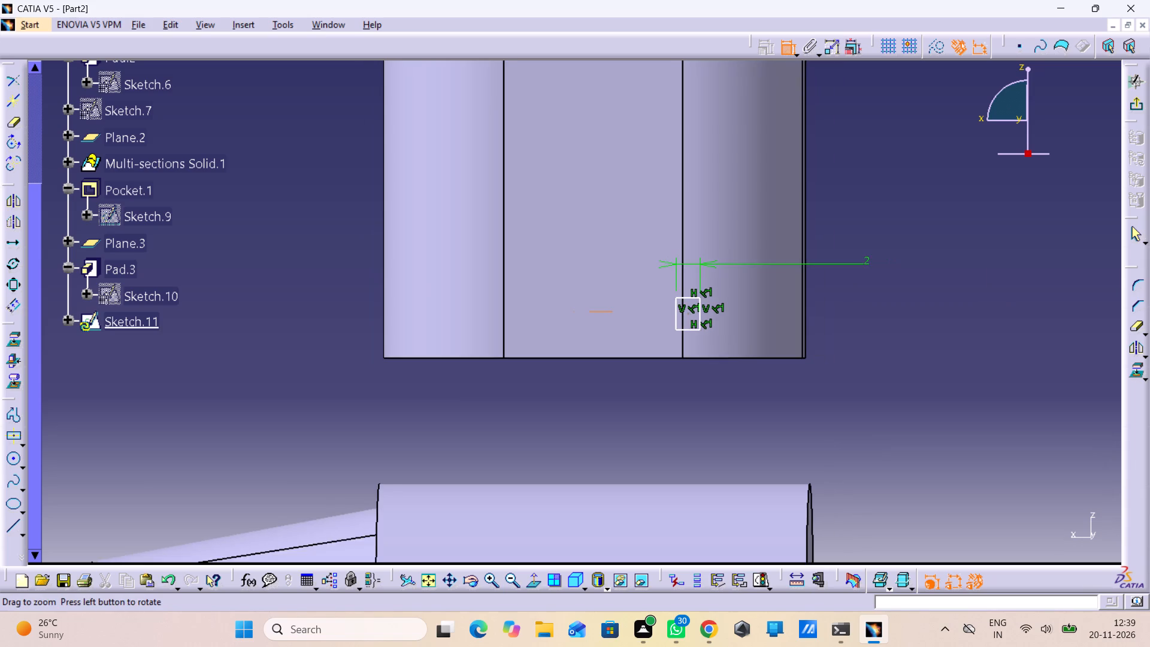
pyautogui.moveTo(890, 258); pyautogui.dragTo(595, 353, button='middle')
pyautogui.moveTo(890, 258); pyautogui.dragTo(595, 353, button='right')
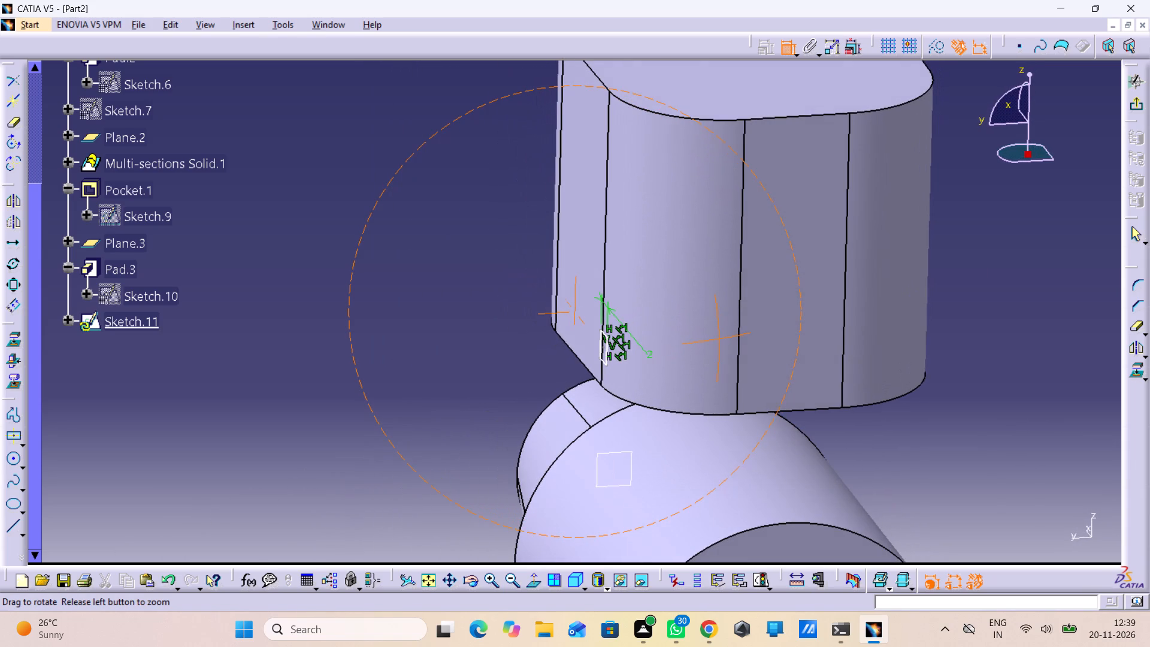
pyautogui.moveTo(595, 353); pyautogui.dragTo(592, 355, button='middle')
pyautogui.moveTo(595, 353); pyautogui.dragTo(592, 355, button='right')
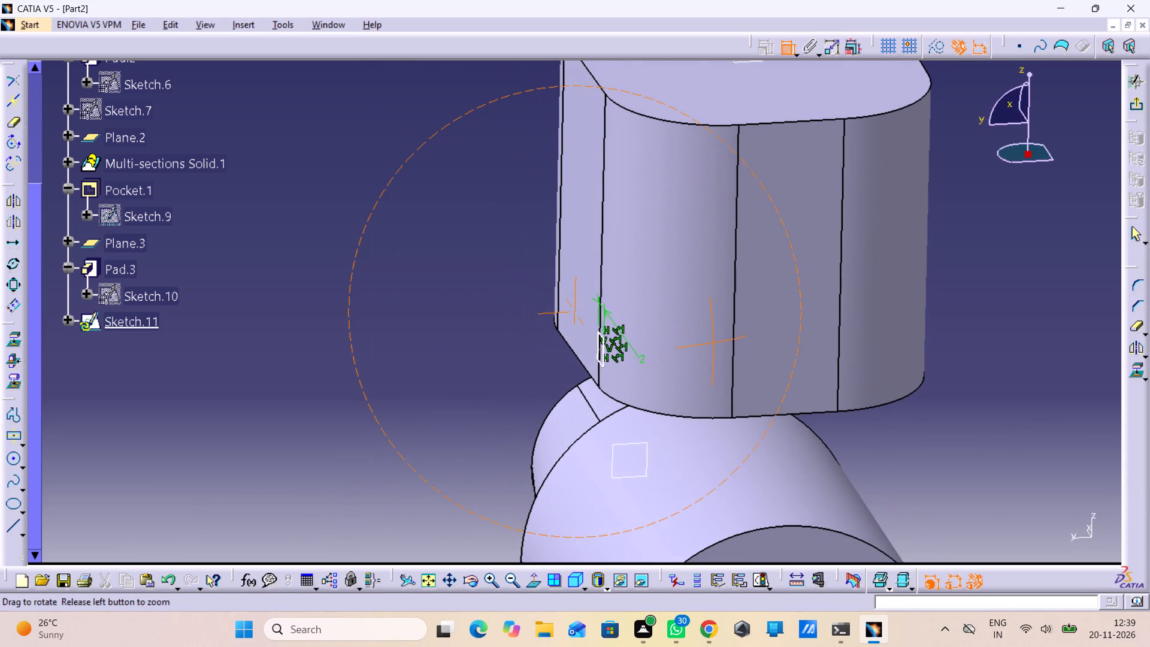
pyautogui.moveTo(592, 355); pyautogui.dragTo(506, 386, button='middle')
pyautogui.moveTo(592, 355); pyautogui.dragTo(506, 386, button='right')
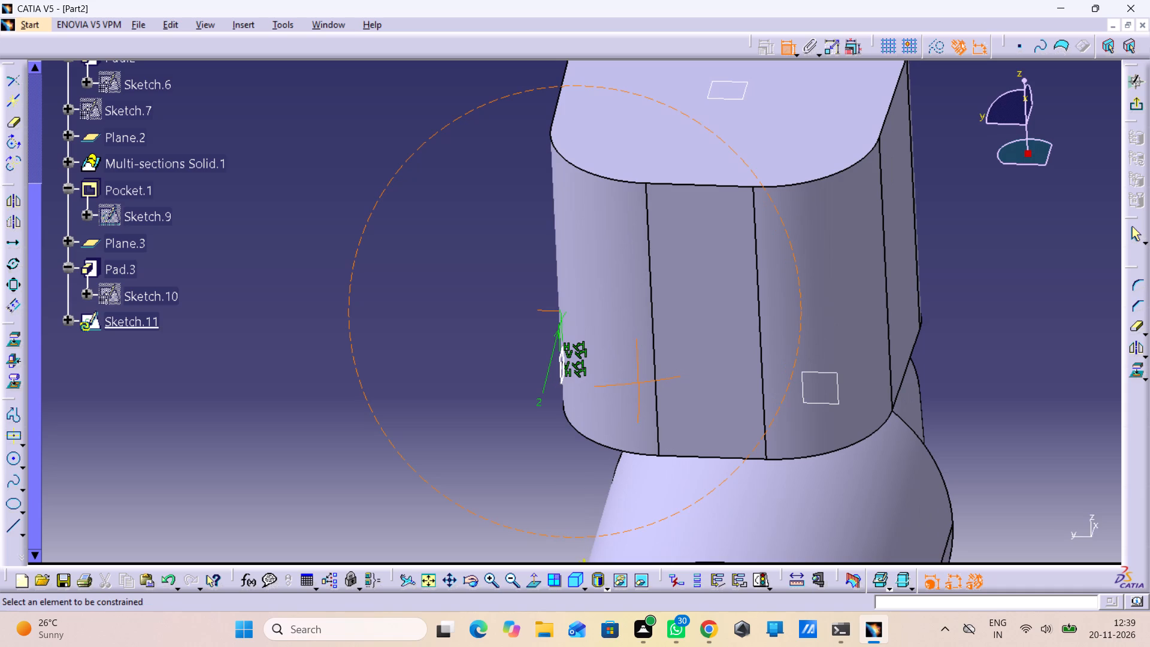
pyautogui.moveTo(552, 411); pyautogui.dragTo(565, 348, button='middle')
pyautogui.rightClick(553, 411)
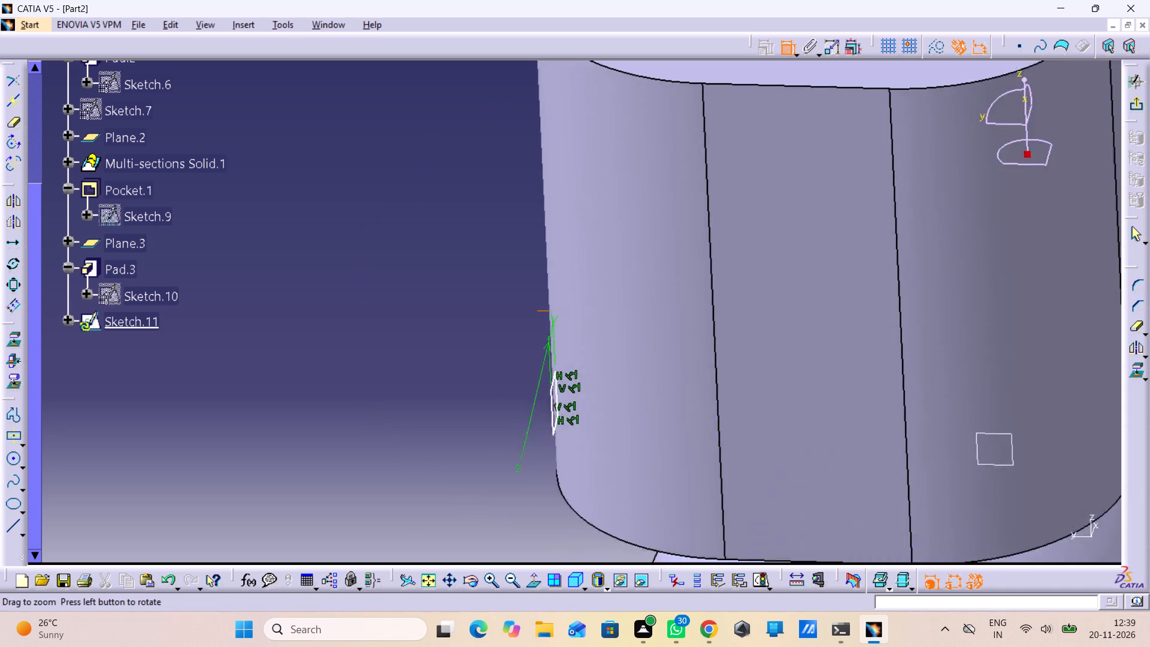
pyautogui.moveTo(565, 348); pyautogui.dragTo(562, 238, button='middle')
pyautogui.moveTo(540, 409); pyautogui.dragTo(547, 482, button='middle')
pyautogui.rightClick(546, 409)
pyautogui.moveTo(374, 431); pyautogui.dragTo(374, 428, button='middle')
pyautogui.moveTo(374, 428); pyautogui.dragTo(606, 451, button='right')
pyautogui.moveTo(374, 428); pyautogui.dragTo(606, 451, button='middle')
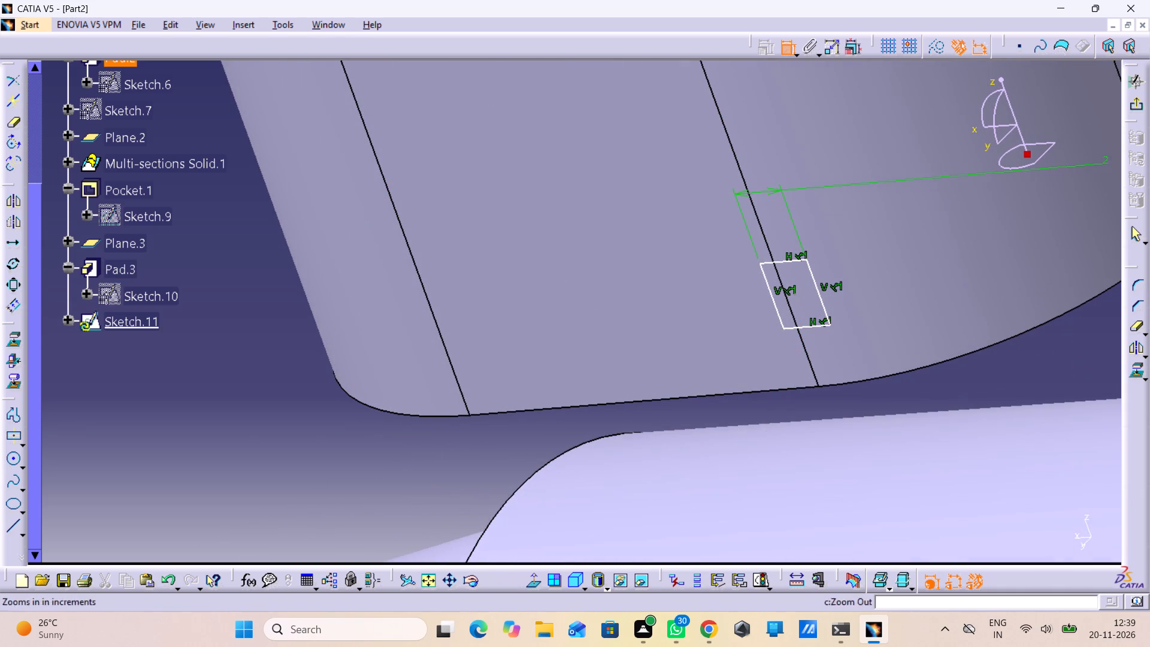
# Dimension the rectangle's height along its vertical edge and set it to 0.5 mm.
pyautogui.click(534, 584)
pyautogui.moveTo(789, 421); pyautogui.dragTo(811, 496, button='middle')
pyautogui.moveTo(789, 419); pyautogui.dragTo(792, 430, button='right')
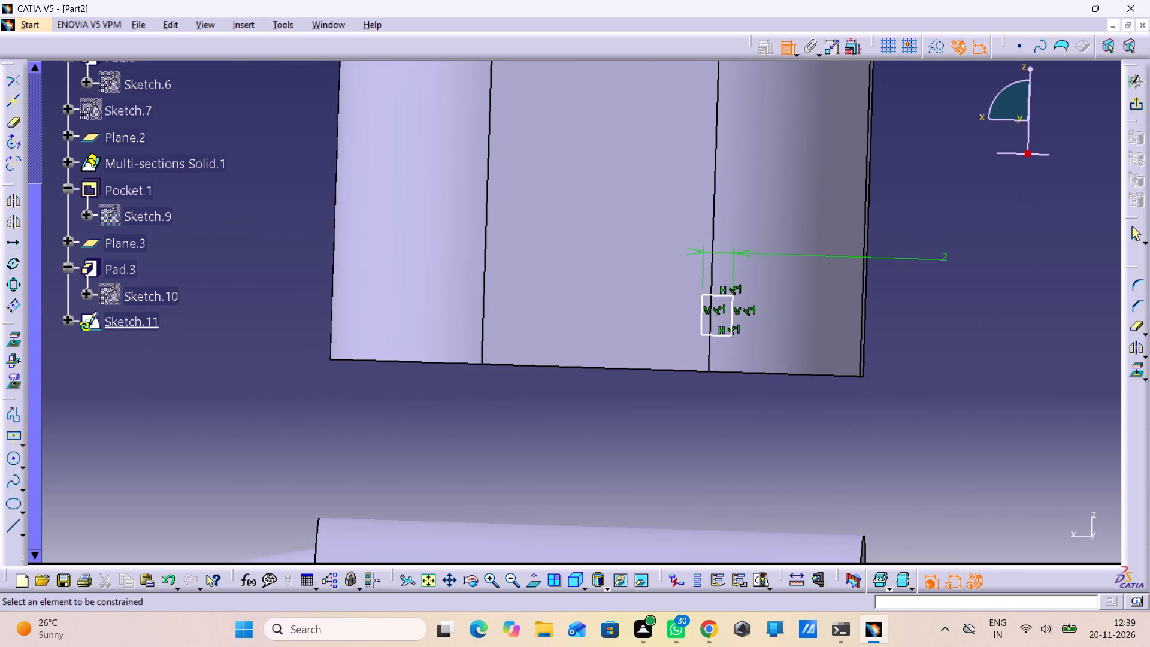
pyautogui.click(730, 305)
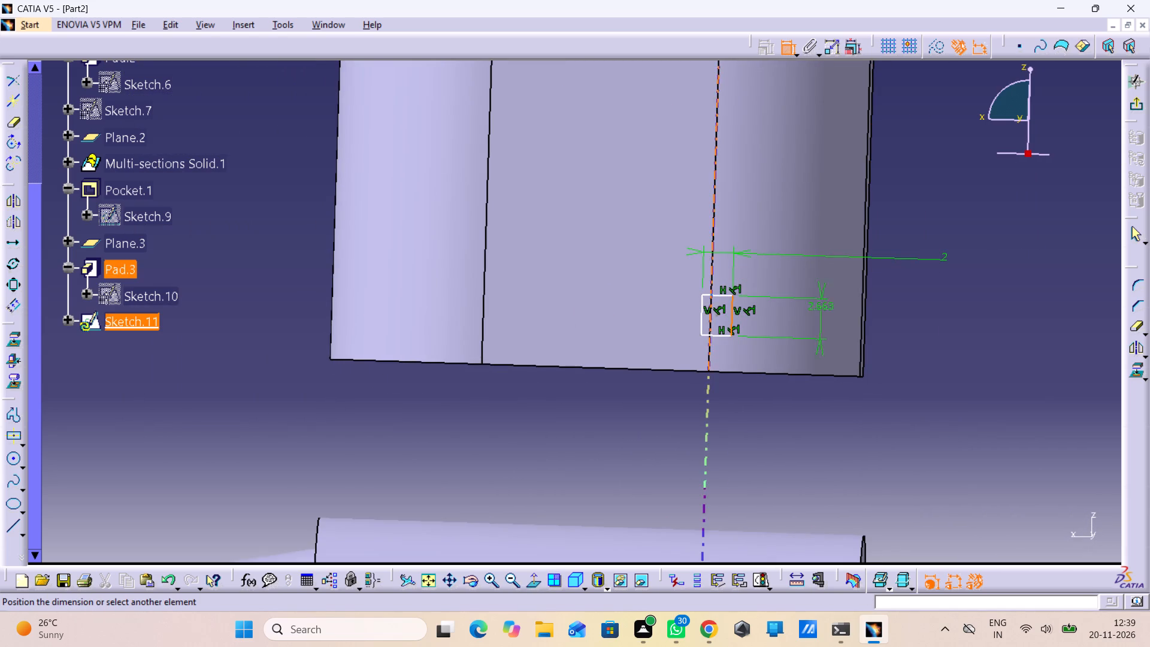
pyautogui.moveTo(941, 331); pyautogui.dragTo(941, 337)
pyautogui.doubleClick(937, 325)
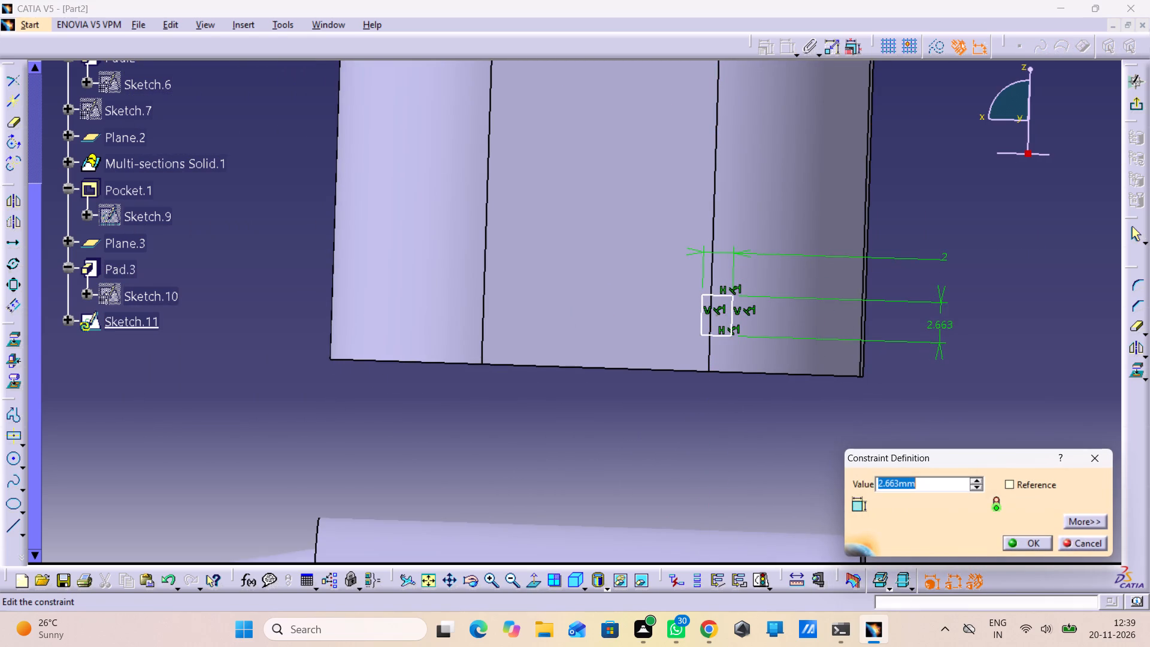
pyautogui.write('0.5')
pyautogui.press('Return')
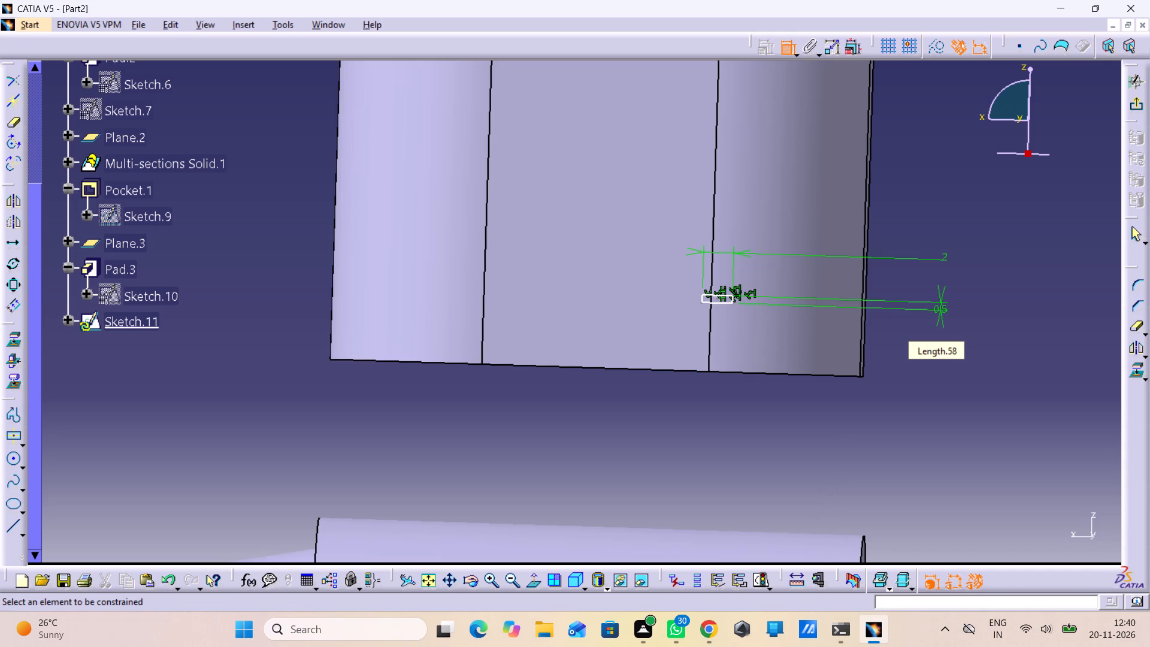
# Set the rectangle's height dimension to 1 mm.
pyautogui.doubleClick(943, 313)
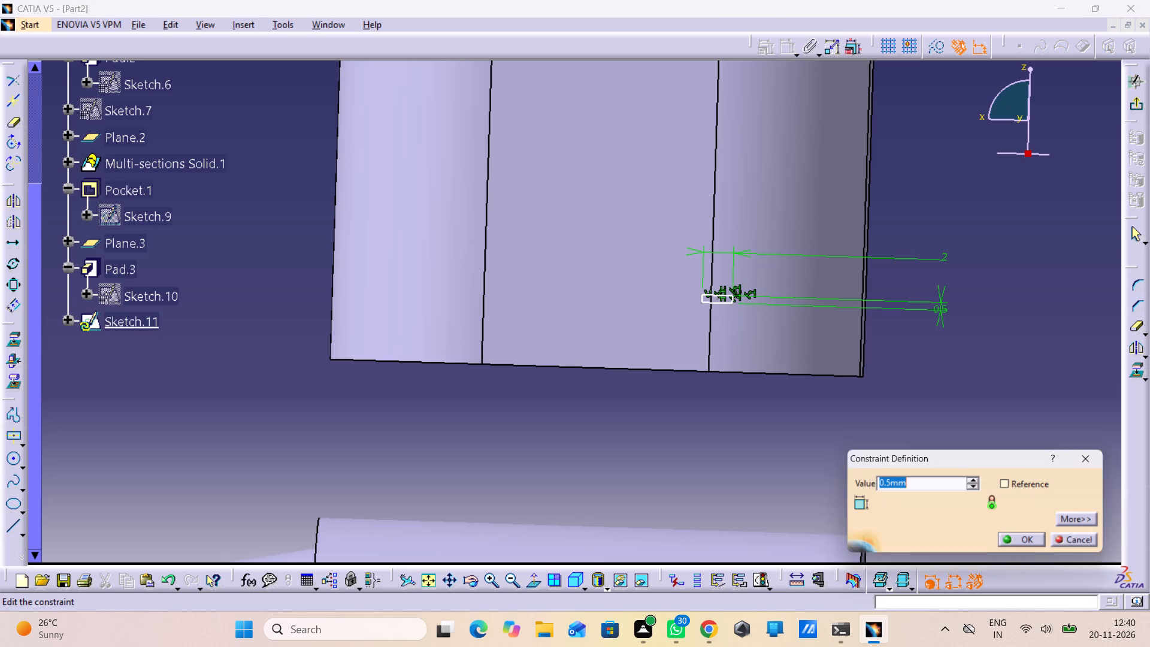
pyautogui.press('1')
pyautogui.press('Return')
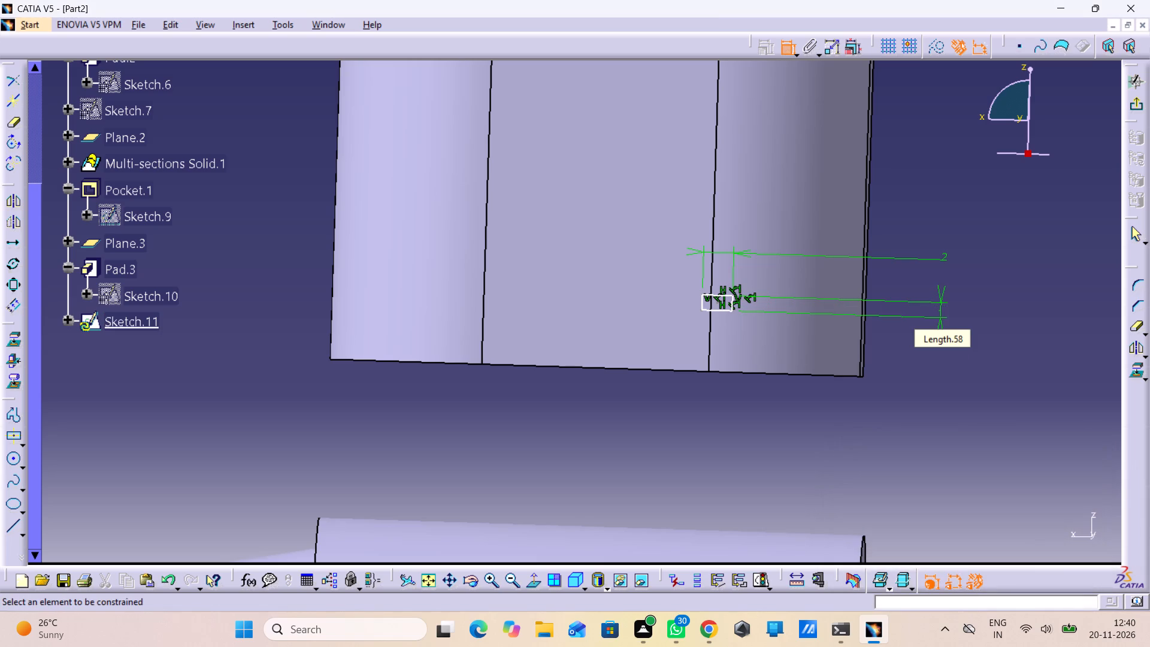
# Constrain the small rectangle's lower edge to be coincident with the pad's bottom edge.
pyautogui.click(725, 314)
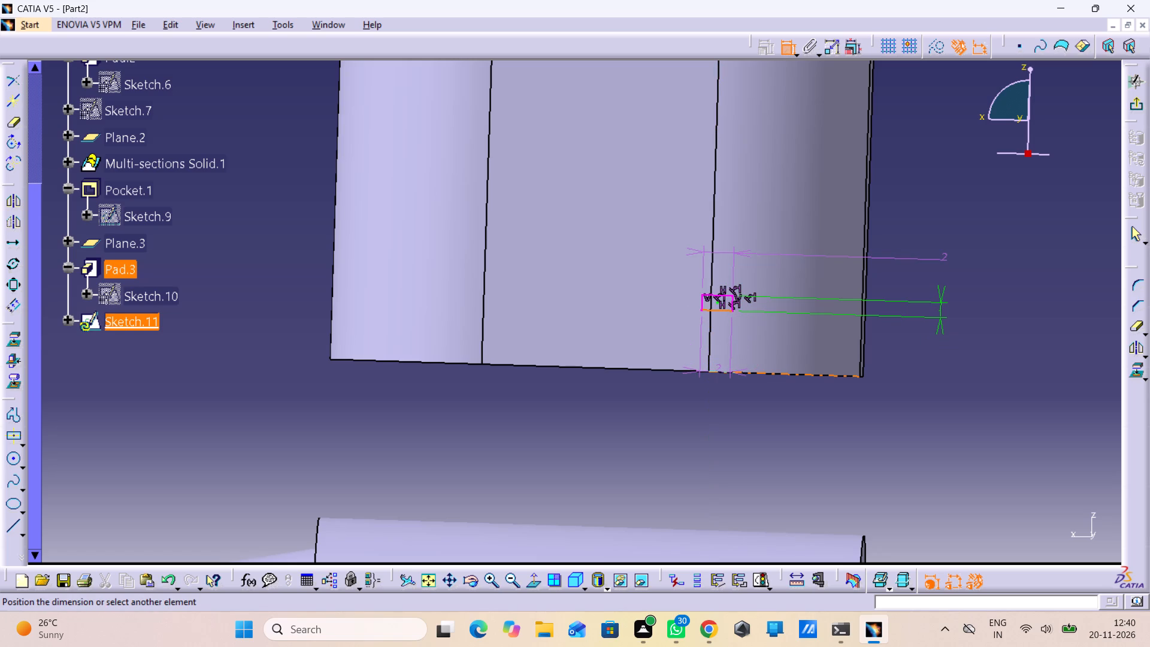
pyautogui.click(689, 373)
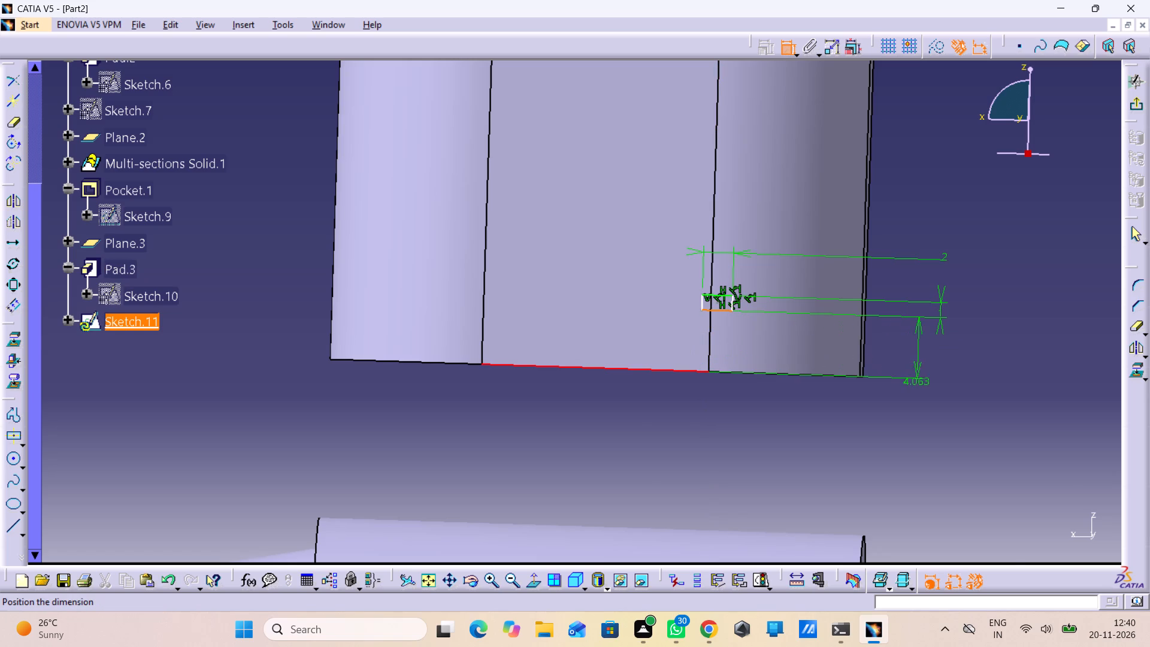
pyautogui.rightClick(927, 386)
pyautogui.click(983, 512)
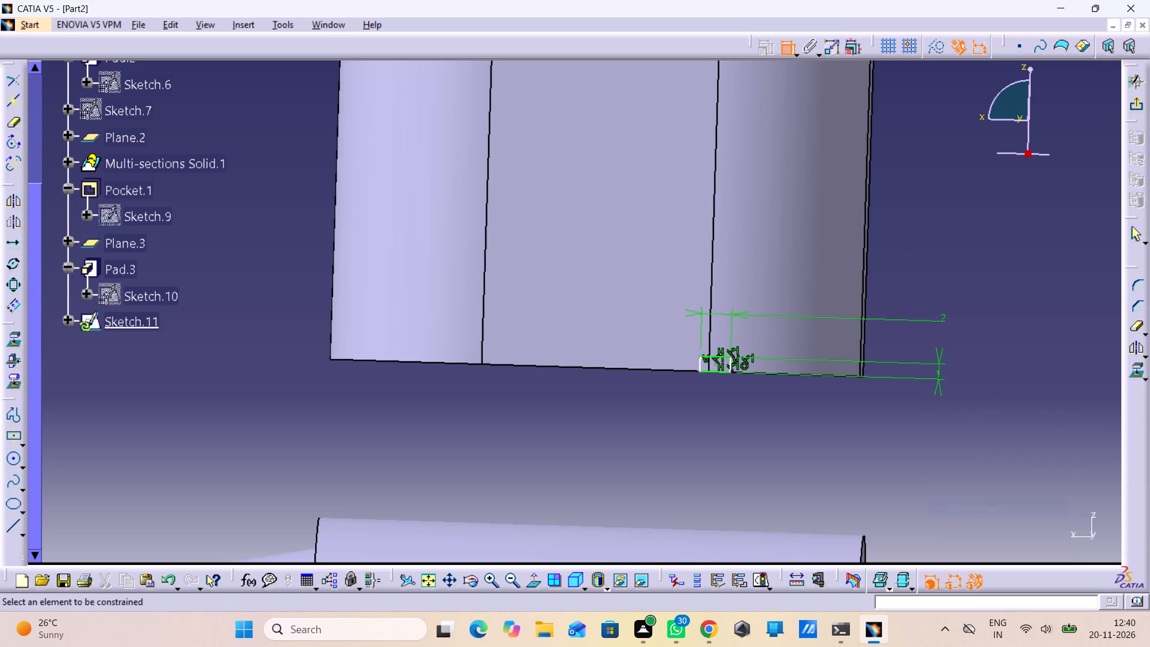
# Constrain the rectangle's vertical side nearest the rounded corner to be coincident with the edge between the pad's flat face and that corner.
pyautogui.moveTo(912, 455); pyautogui.dragTo(737, 432, button='middle')
pyautogui.moveTo(912, 455); pyautogui.dragTo(737, 432, button='right')
pyautogui.moveTo(891, 342); pyautogui.dragTo(813, 309, button='middle')
pyautogui.moveTo(848, 312); pyautogui.dragTo(813, 309, button='right')
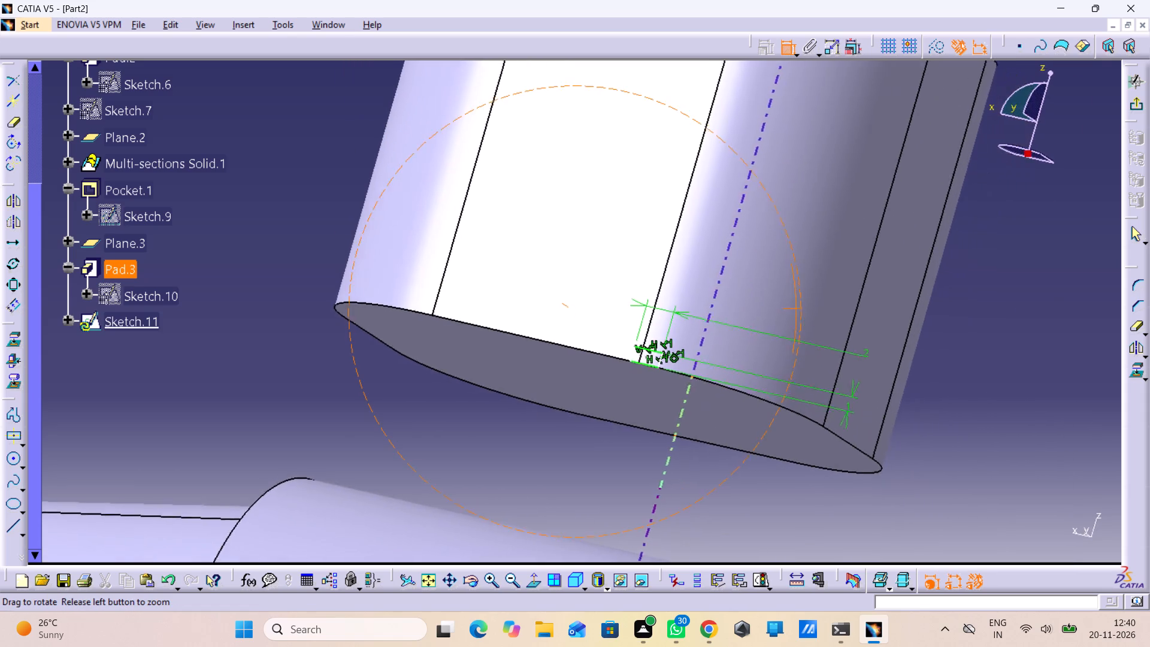
pyautogui.moveTo(813, 309); pyautogui.dragTo(619, 333, button='middle')
pyautogui.moveTo(813, 309); pyautogui.dragTo(615, 335, button='right')
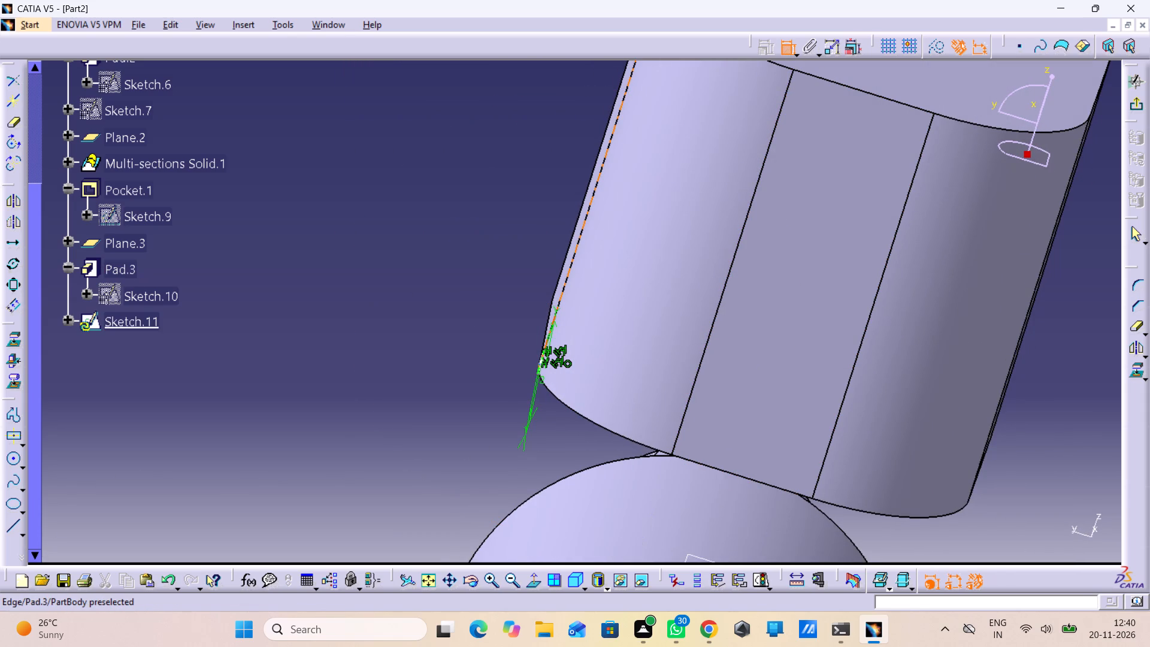
pyautogui.moveTo(574, 243); pyautogui.dragTo(842, 433, button='middle')
pyautogui.moveTo(574, 243); pyautogui.dragTo(840, 422, button='right')
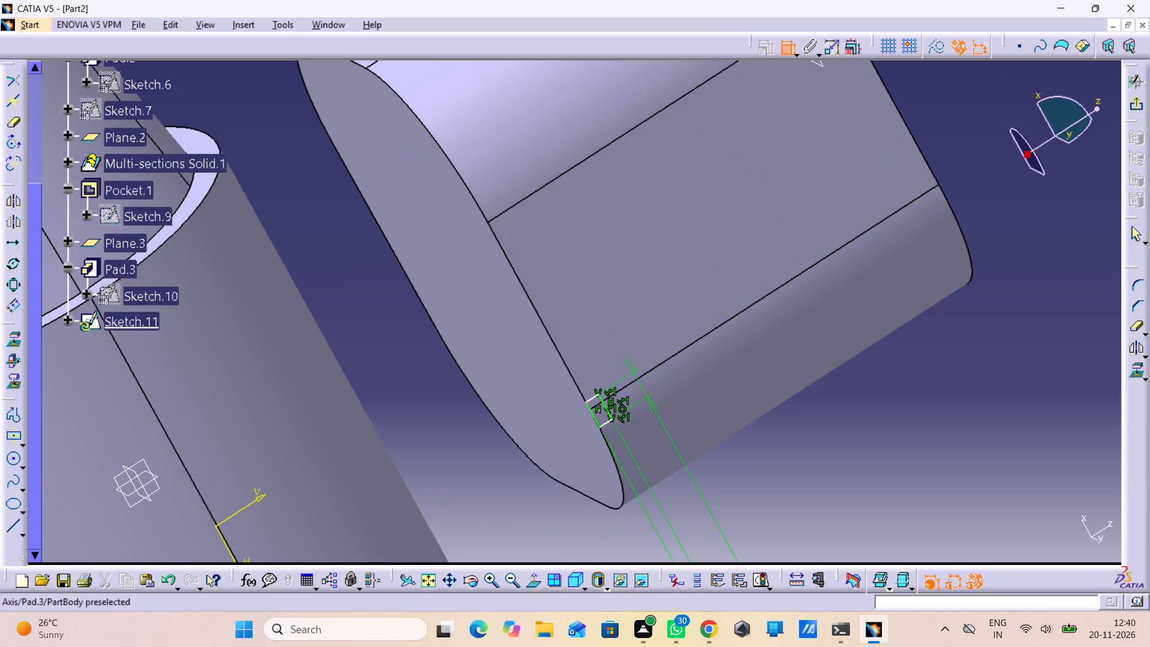
pyautogui.moveTo(647, 187); pyautogui.dragTo(519, 276, button='middle')
pyautogui.moveTo(634, 177); pyautogui.dragTo(540, 271, button='right')
pyautogui.moveTo(714, 329); pyautogui.dragTo(724, 278, button='middle')
pyautogui.moveTo(716, 329); pyautogui.dragTo(724, 278, button='right')
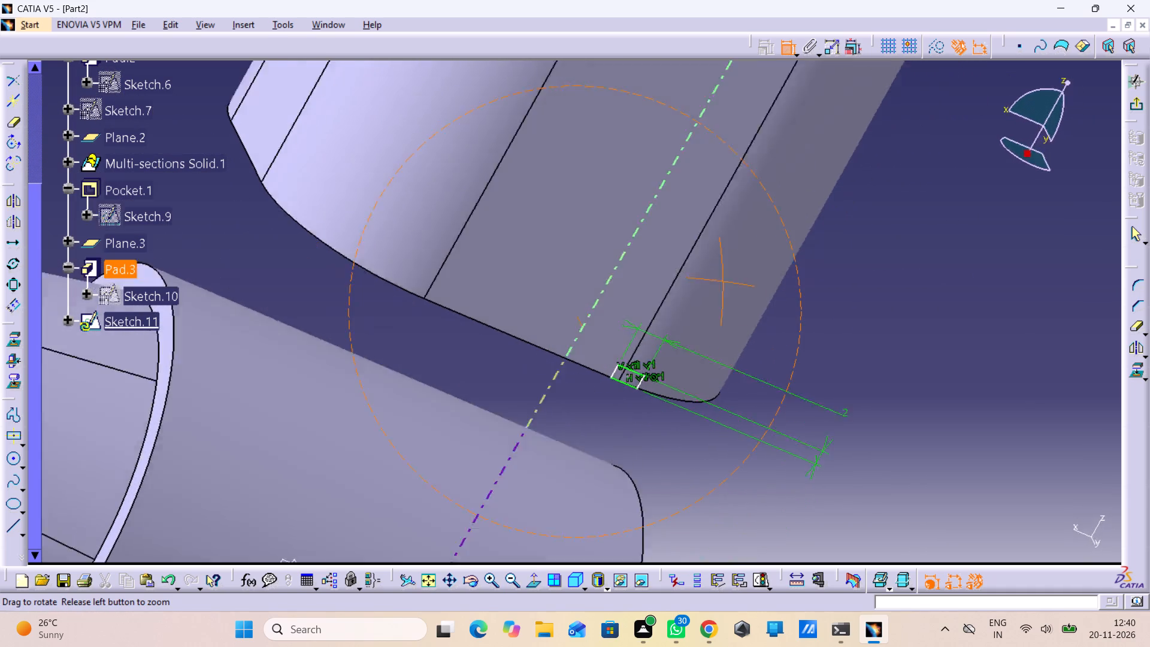
pyautogui.moveTo(724, 278); pyautogui.dragTo(592, 240, button='middle')
pyautogui.moveTo(724, 278); pyautogui.dragTo(603, 235, button='right')
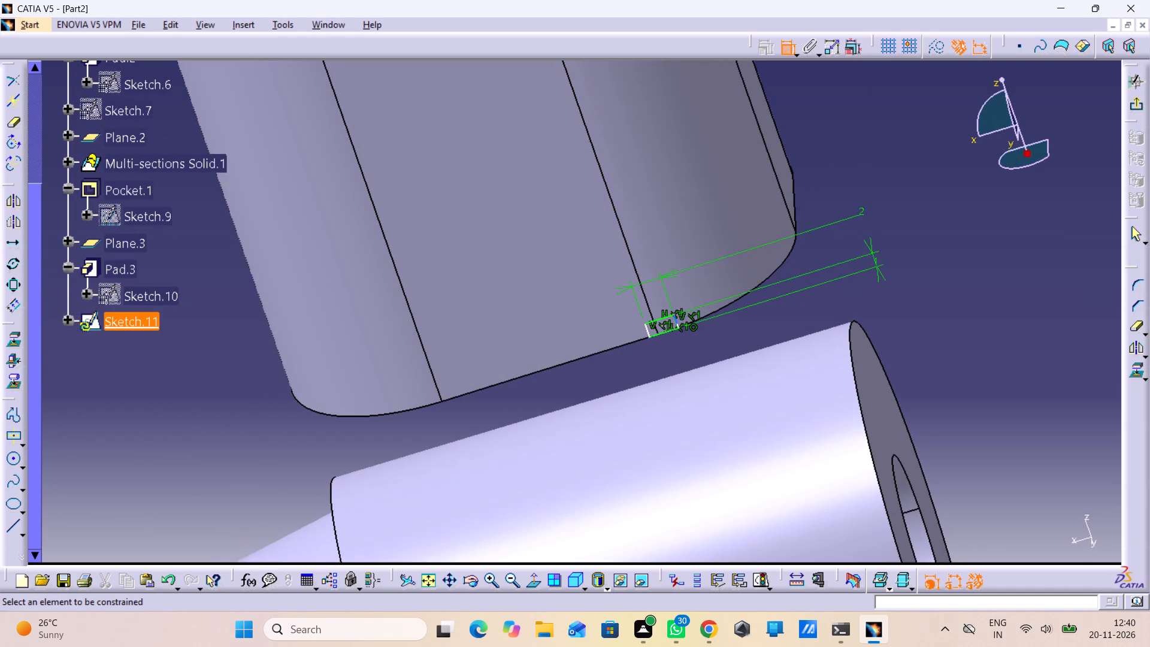
pyautogui.moveTo(682, 322); pyautogui.dragTo(679, 327)
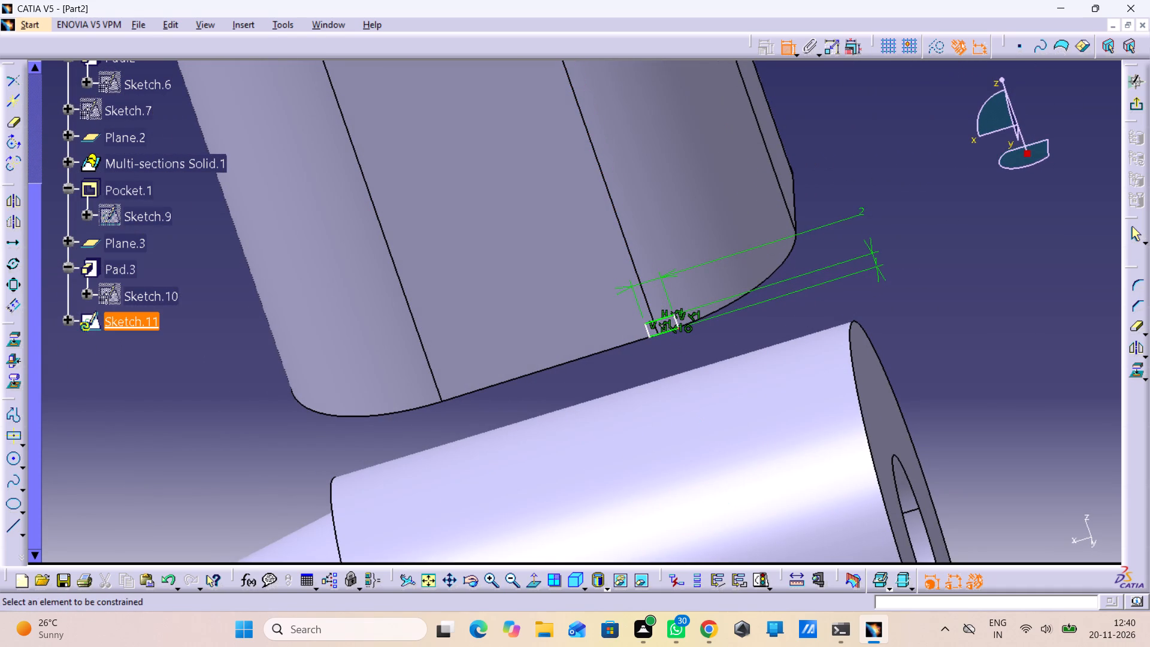
pyautogui.click(674, 324)
pyautogui.click(632, 260)
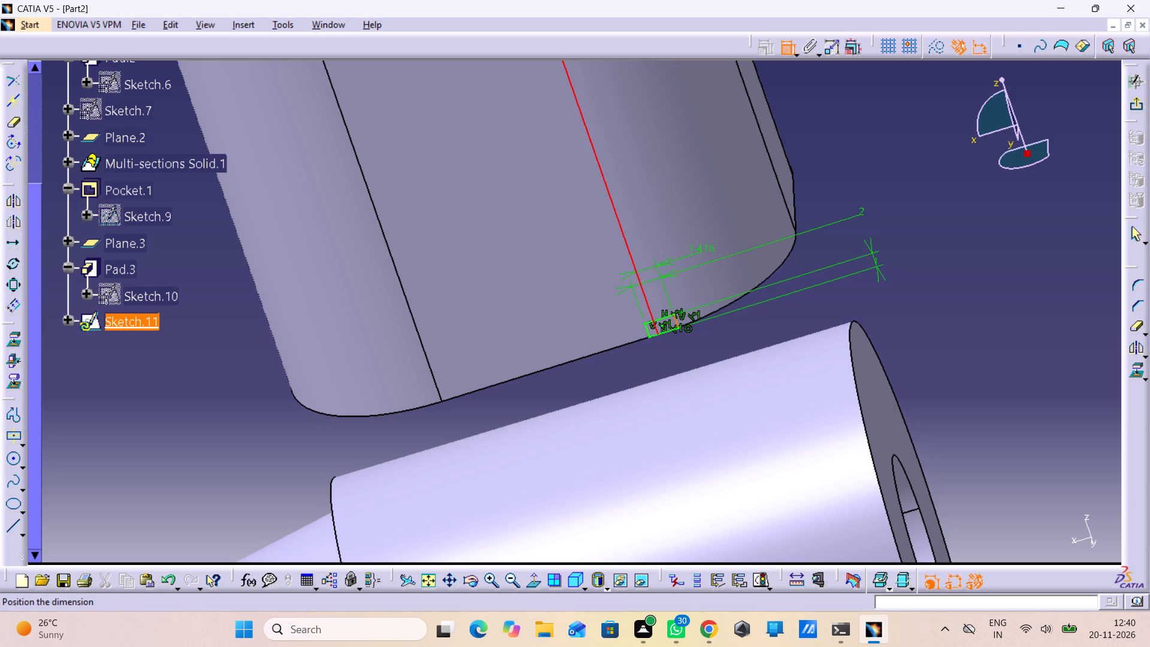
pyautogui.rightClick(912, 238)
pyautogui.click(939, 359)
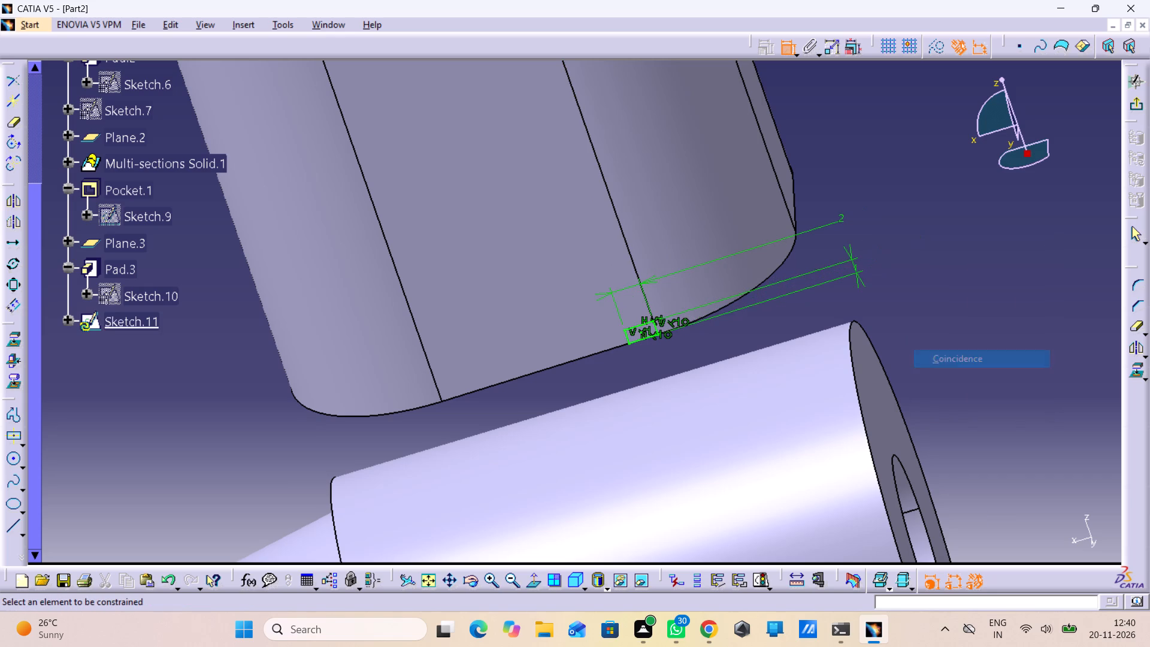
# Examine the constrained rectangle on the pad's lower edge from several angles and in the view normal to the sketch.
pyautogui.moveTo(889, 309); pyautogui.dragTo(743, 370, button='middle')
pyautogui.moveTo(891, 307); pyautogui.dragTo(737, 364, button='right')
pyautogui.moveTo(753, 256); pyautogui.dragTo(677, 279, button='middle')
pyautogui.moveTo(738, 252); pyautogui.dragTo(677, 279, button='right')
pyautogui.scroll(-1, 716, 256)
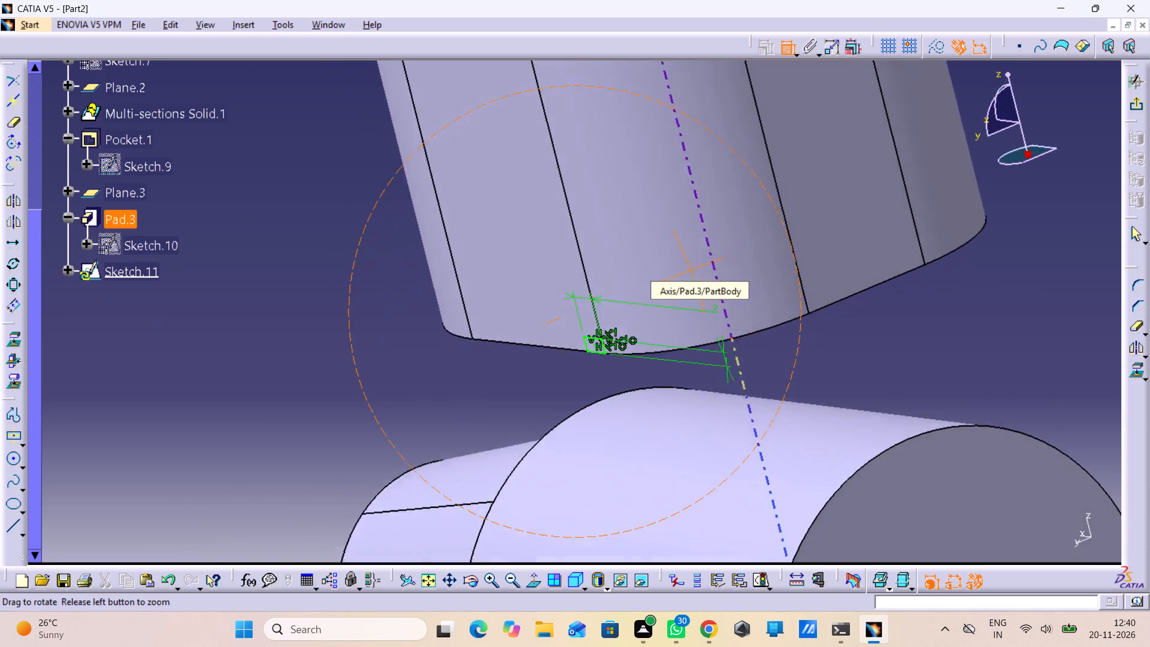
pyautogui.moveTo(677, 279); pyautogui.dragTo(556, 320, button='middle')
pyautogui.moveTo(677, 279); pyautogui.dragTo(556, 320, button='right')
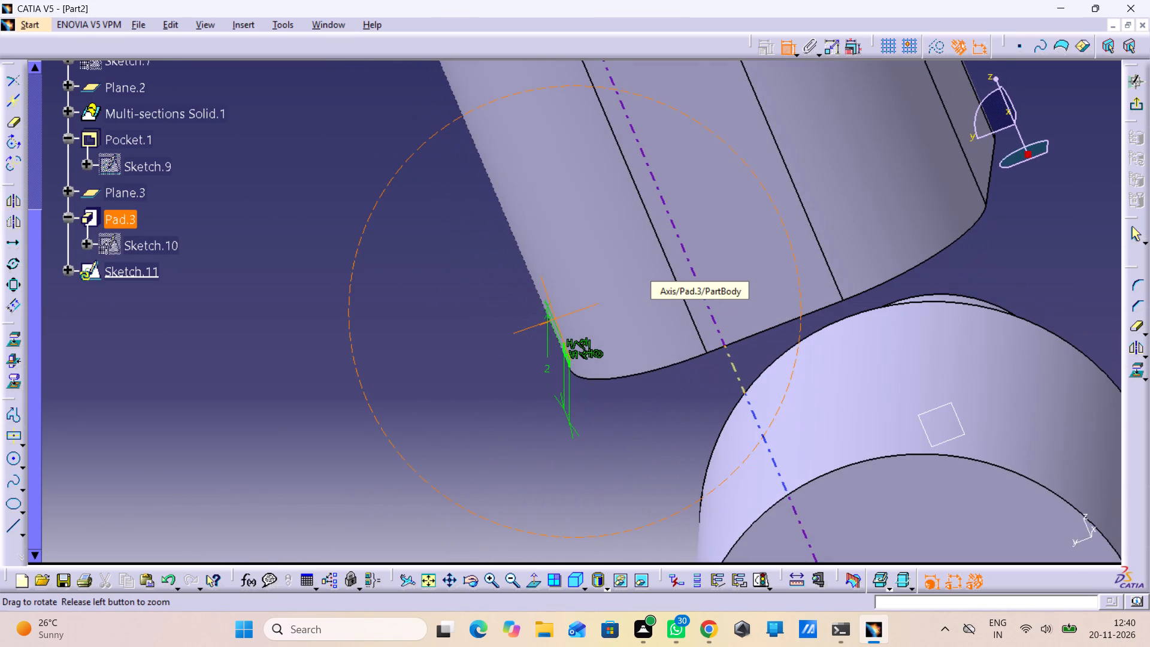
pyautogui.moveTo(556, 320); pyautogui.dragTo(725, 301, button='middle')
pyautogui.moveTo(556, 320); pyautogui.dragTo(725, 301, button='right')
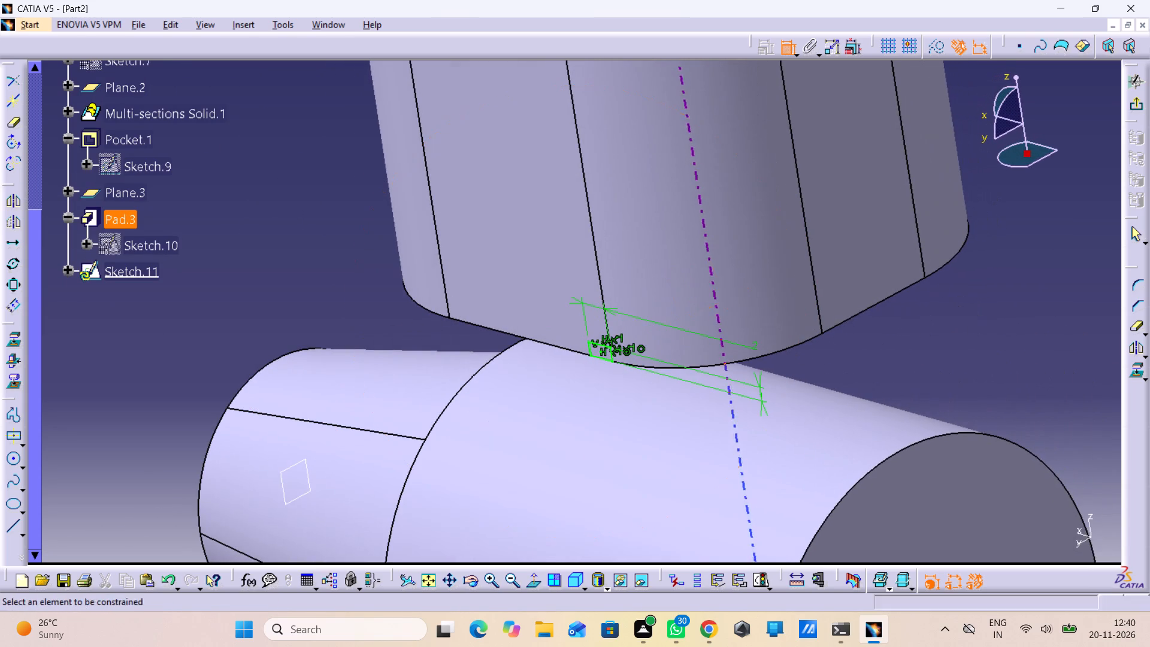
pyautogui.click(532, 584)
pyautogui.moveTo(556, 445); pyautogui.dragTo(571, 480, button='middle')
pyautogui.rightClick(556, 445)
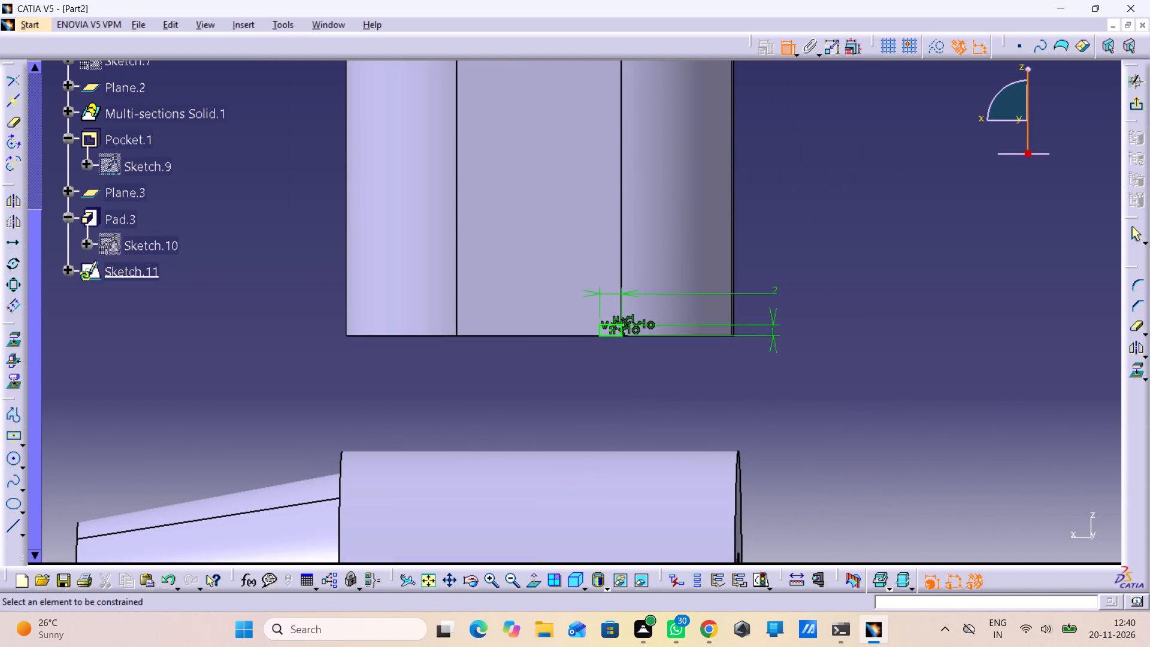
# Exit the sketch and cut a 360-degree Groove with the rectangle profile around the Z axis.
pyautogui.click(1136, 105)
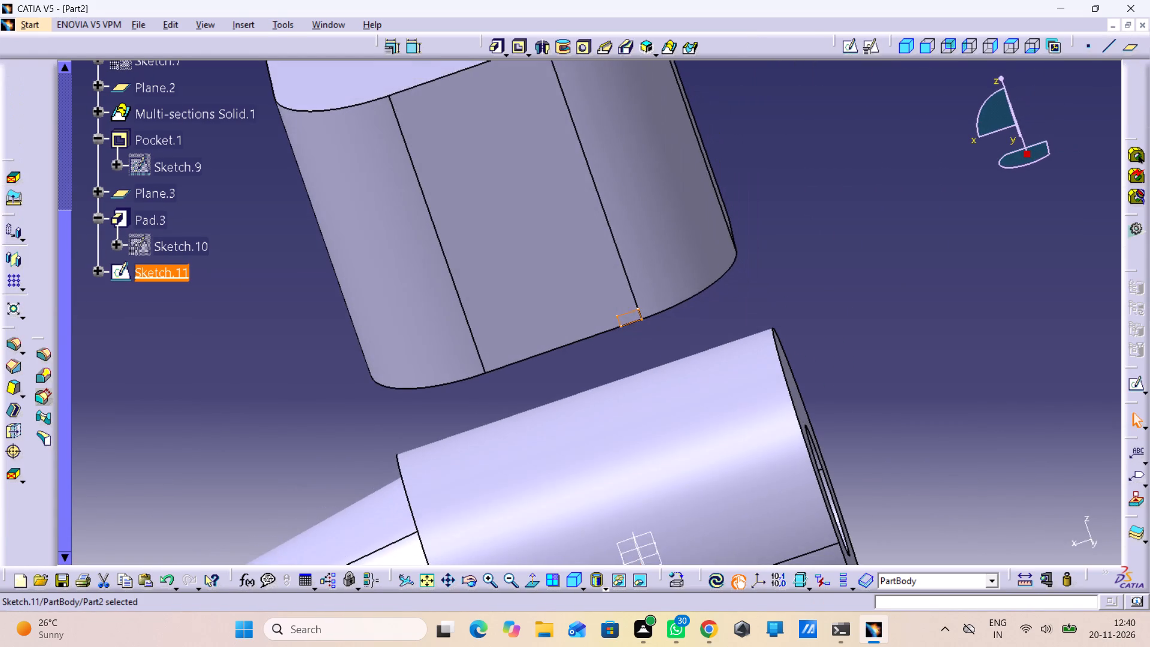
pyautogui.click(556, 46)
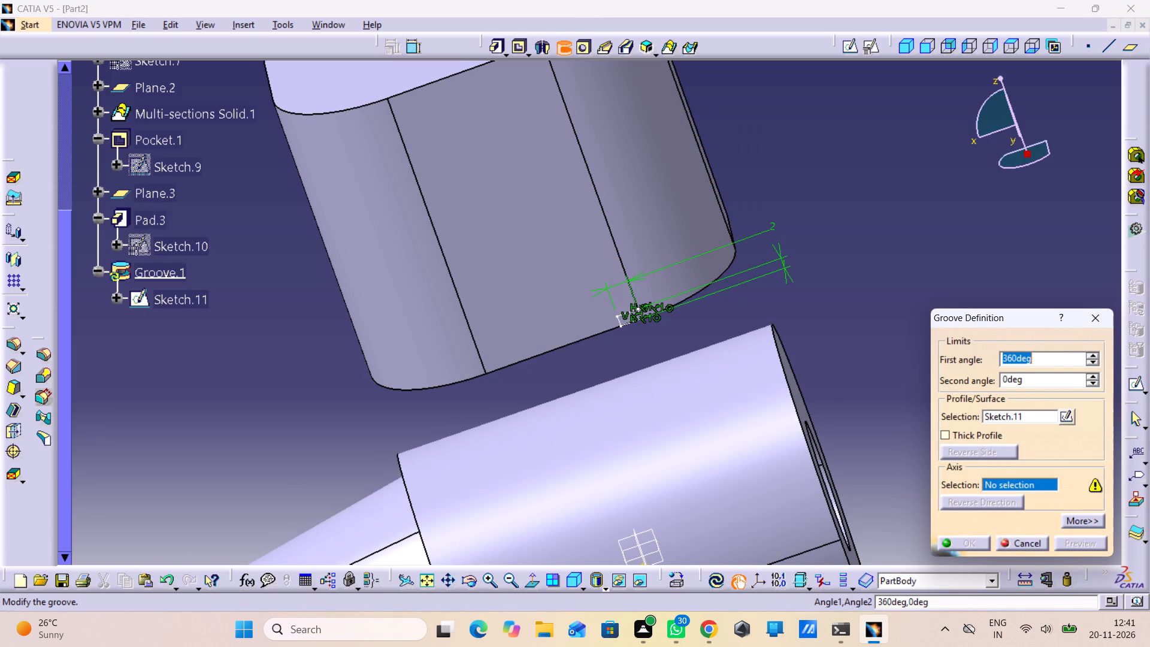
pyautogui.rightClick(1021, 477)
pyautogui.rightClick(1021, 481)
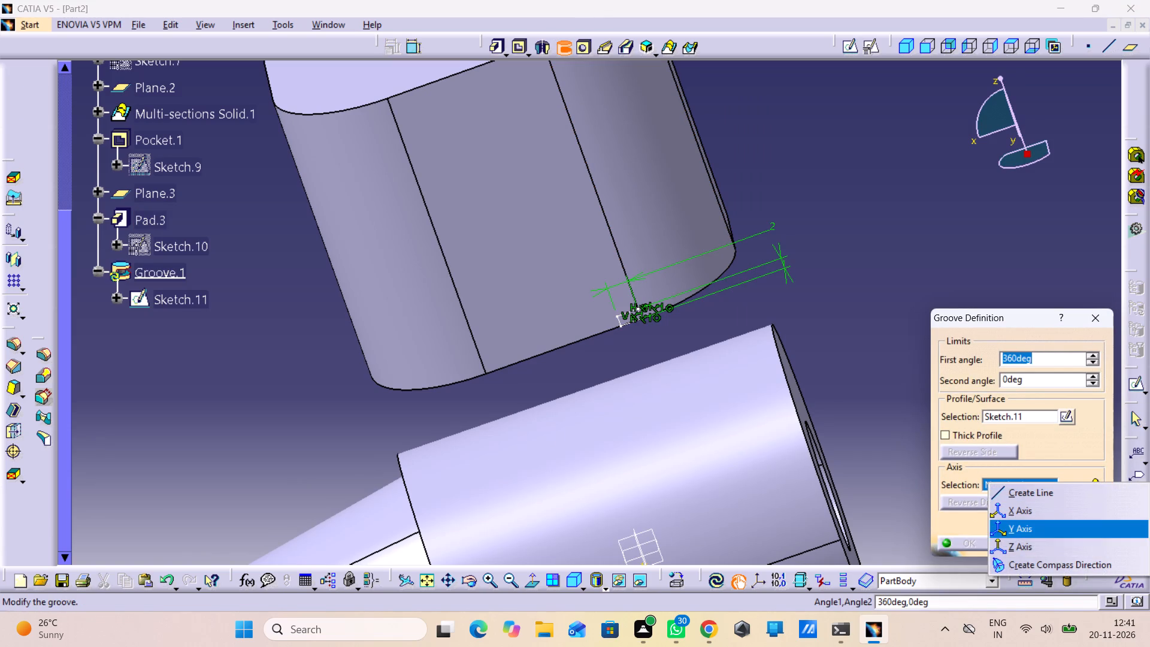
pyautogui.click(1041, 548)
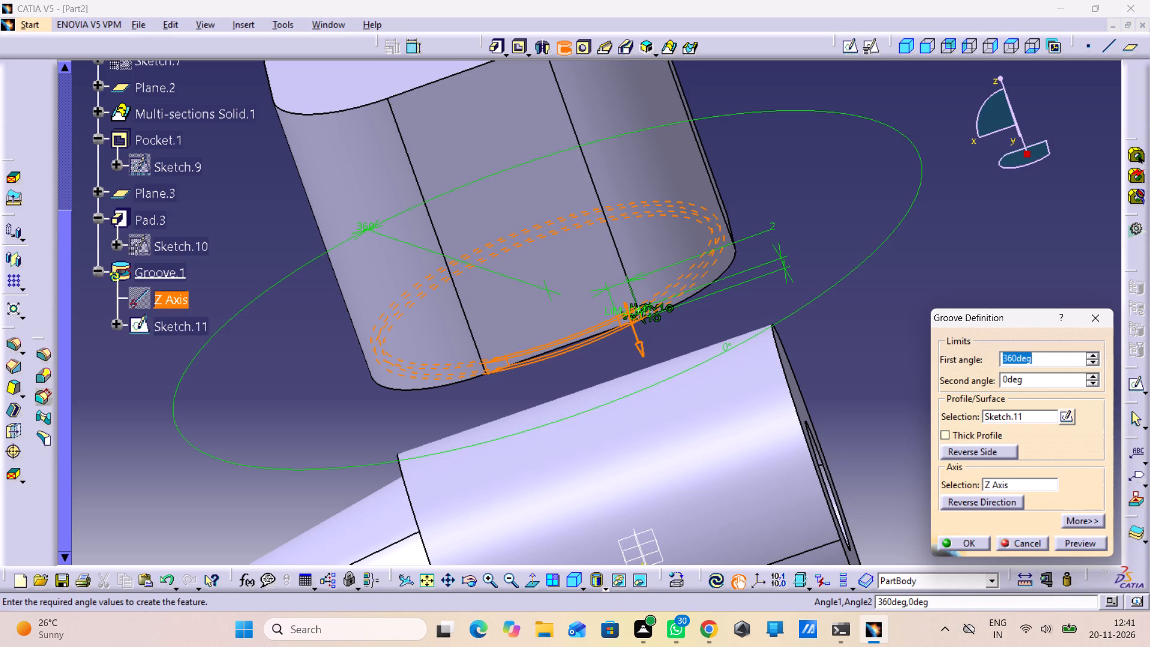
pyautogui.click(1081, 542)
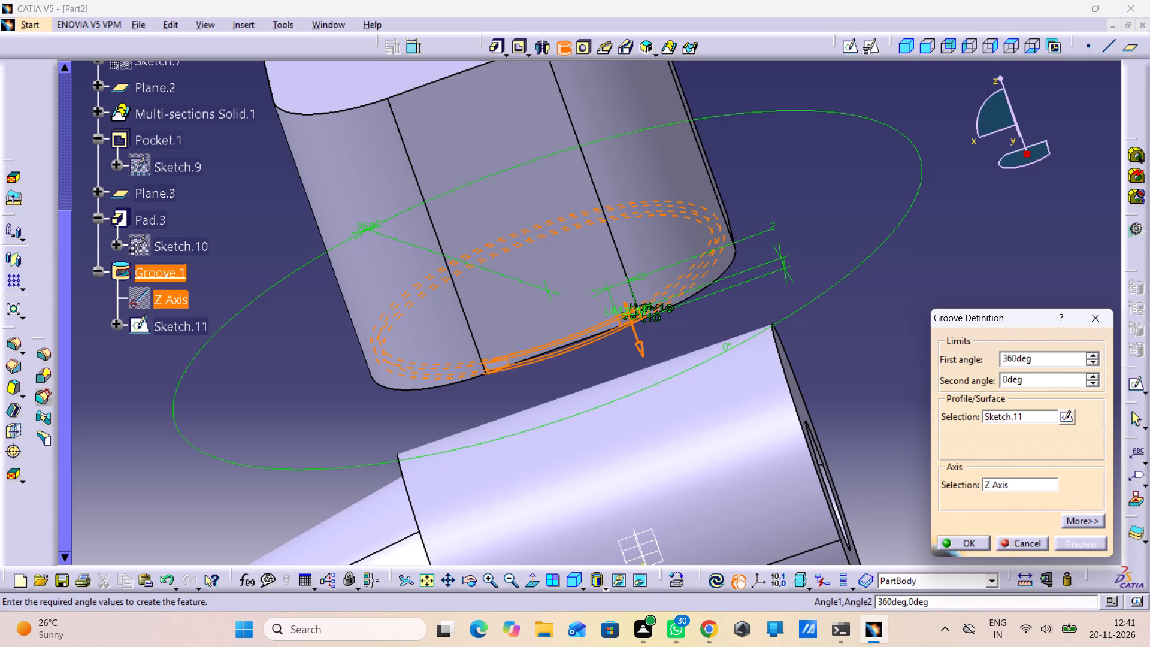
pyautogui.click(979, 545)
pyautogui.click(927, 446)
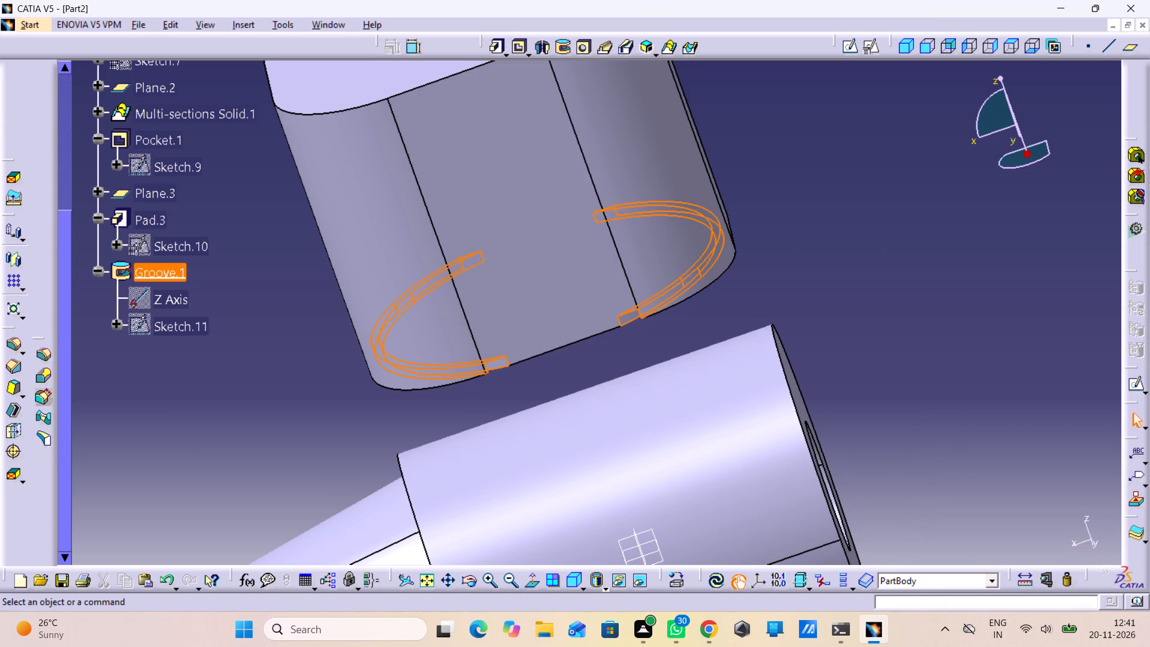
# Examine the groove cut on the pad's underside and where it meets the flat faces and rounded corners.
pyautogui.moveTo(932, 412); pyautogui.dragTo(854, 371, button='middle')
pyautogui.moveTo(927, 406); pyautogui.dragTo(801, 381, button='right')
pyautogui.moveTo(672, 380); pyautogui.dragTo(499, 152, button='middle')
pyautogui.moveTo(670, 367); pyautogui.dragTo(499, 152, button='right')
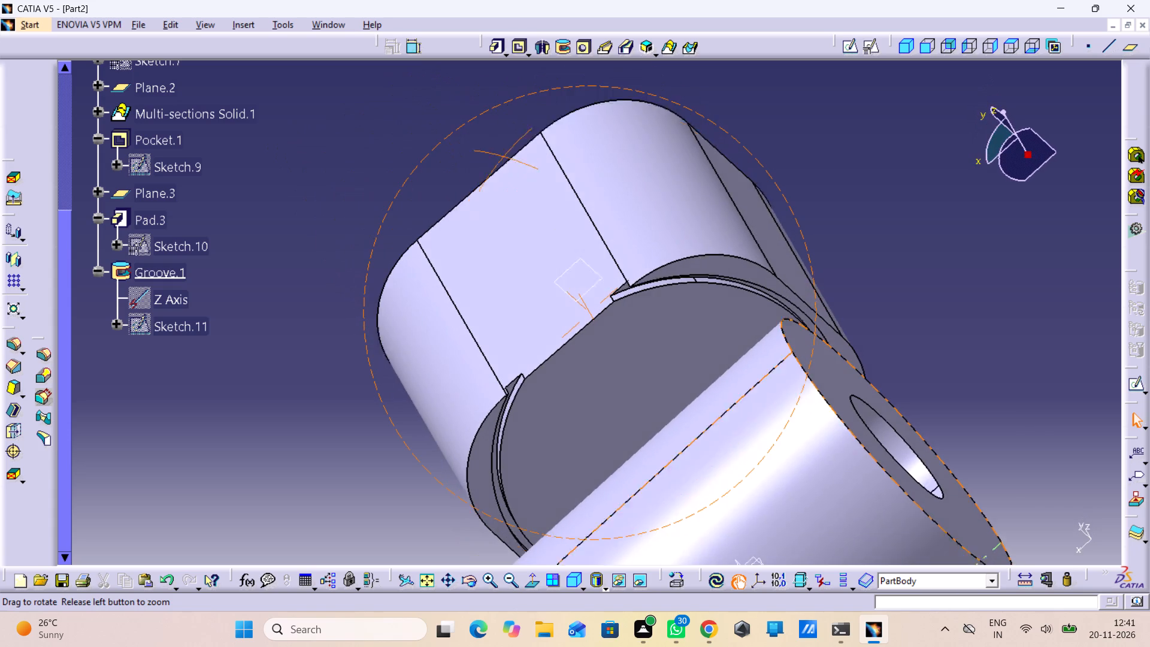
pyautogui.moveTo(499, 152); pyautogui.dragTo(498, 150, button='middle')
pyautogui.moveTo(499, 152); pyautogui.dragTo(482, 139, button='right')
pyautogui.moveTo(562, 256); pyautogui.dragTo(676, 323, button='middle')
pyautogui.moveTo(562, 256); pyautogui.dragTo(676, 323, button='right')
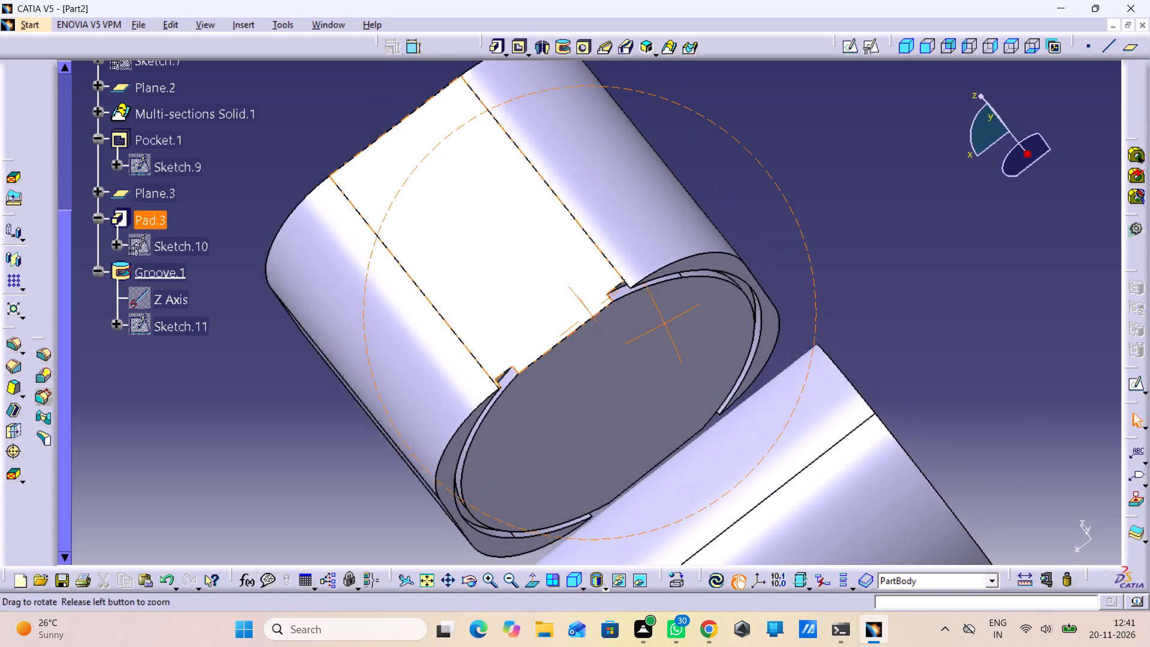
pyautogui.moveTo(676, 323); pyautogui.dragTo(630, 322, button='middle')
pyautogui.moveTo(676, 323); pyautogui.dragTo(630, 322, button='right')
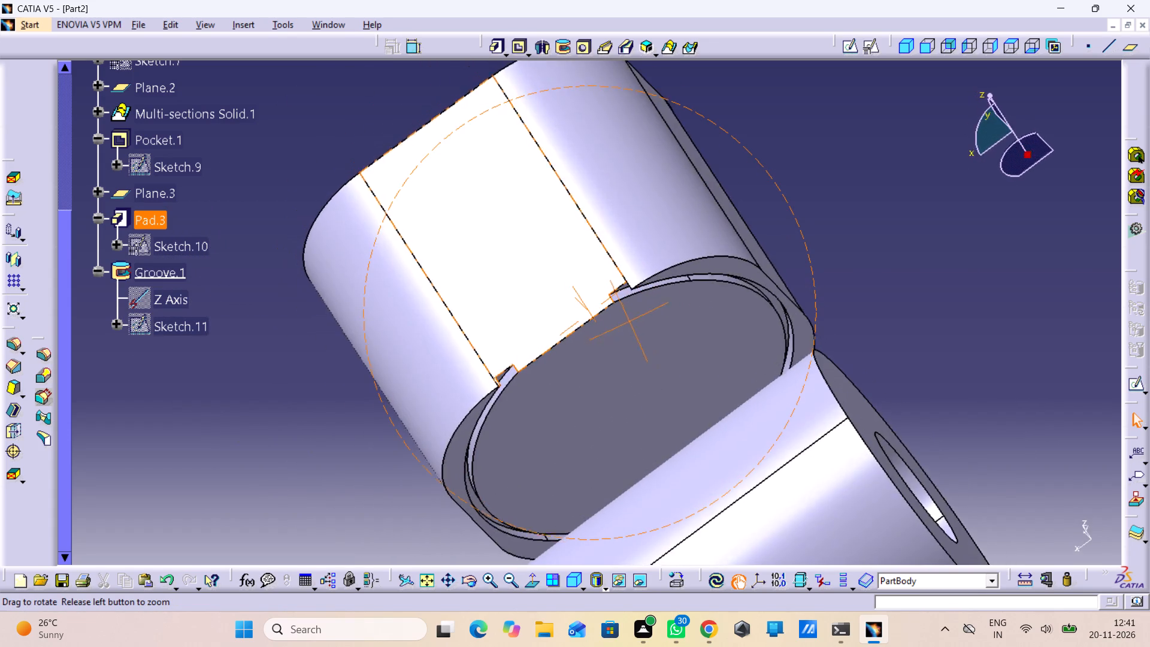
pyautogui.moveTo(630, 322); pyautogui.dragTo(616, 306, button='middle')
pyautogui.moveTo(630, 322); pyautogui.dragTo(616, 306, button='right')
pyautogui.moveTo(616, 342); pyautogui.dragTo(592, 244, button='middle')
pyautogui.rightClick(615, 341)
pyautogui.moveTo(591, 245); pyautogui.dragTo(812, 274, button='middle')
pyautogui.moveTo(591, 245); pyautogui.dragTo(812, 274, button='right')
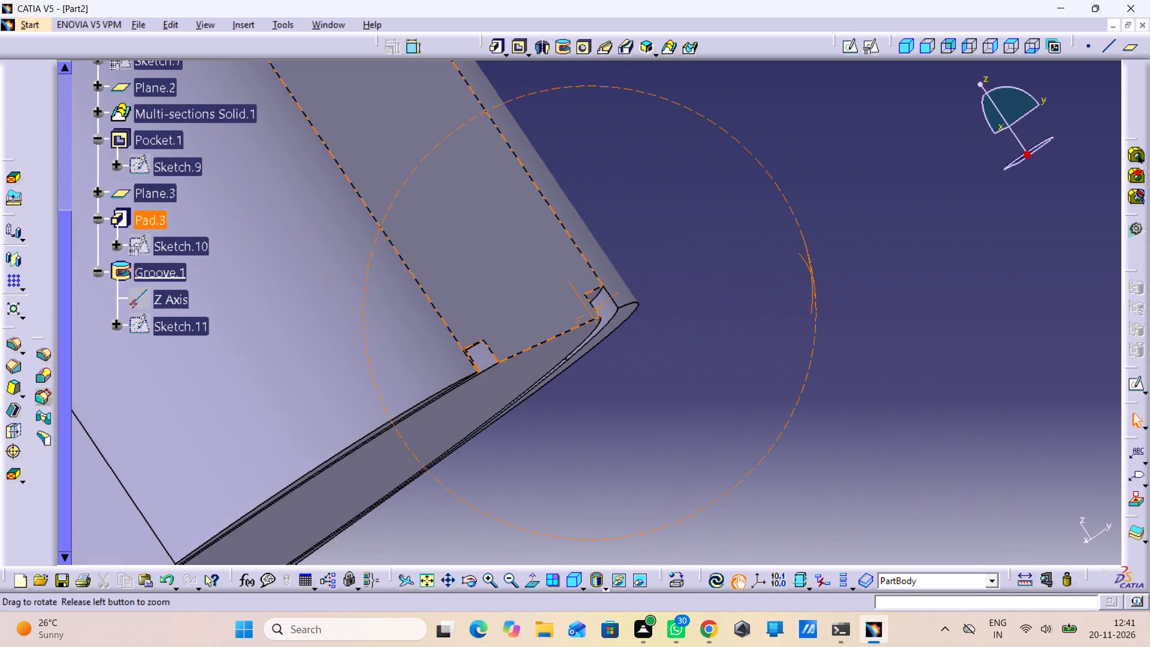
pyautogui.moveTo(812, 274); pyautogui.dragTo(746, 355, button='middle')
pyautogui.moveTo(812, 274); pyautogui.dragTo(746, 355, button='right')
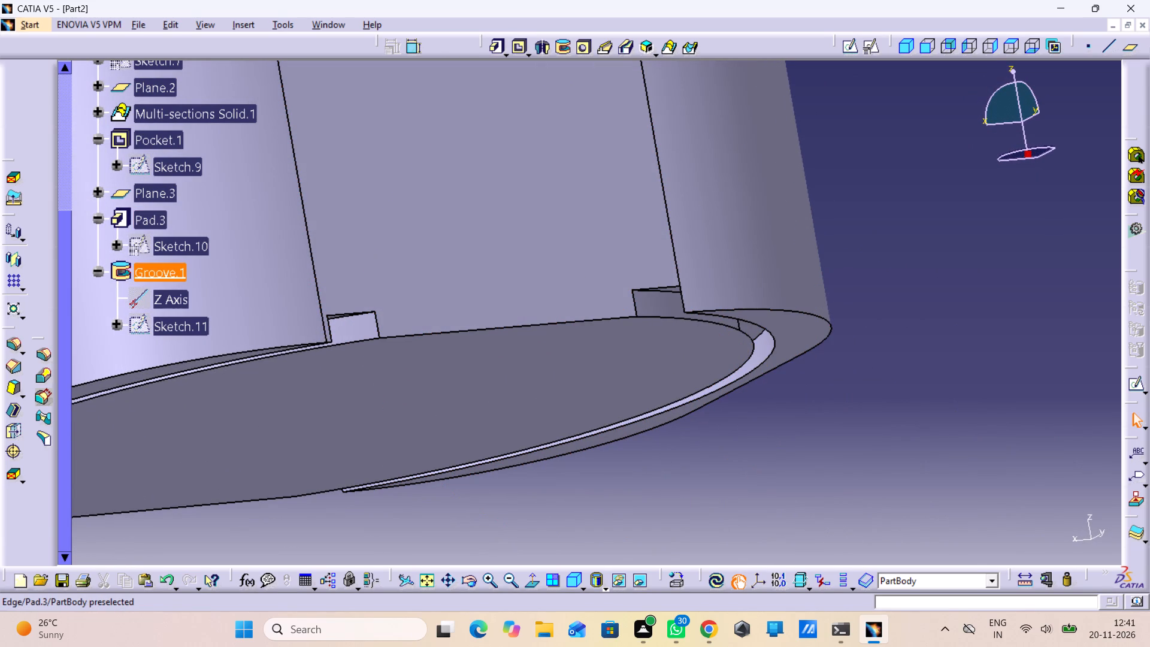
pyautogui.moveTo(598, 458); pyautogui.dragTo(637, 556, button='middle')
pyautogui.rightClick(598, 458)
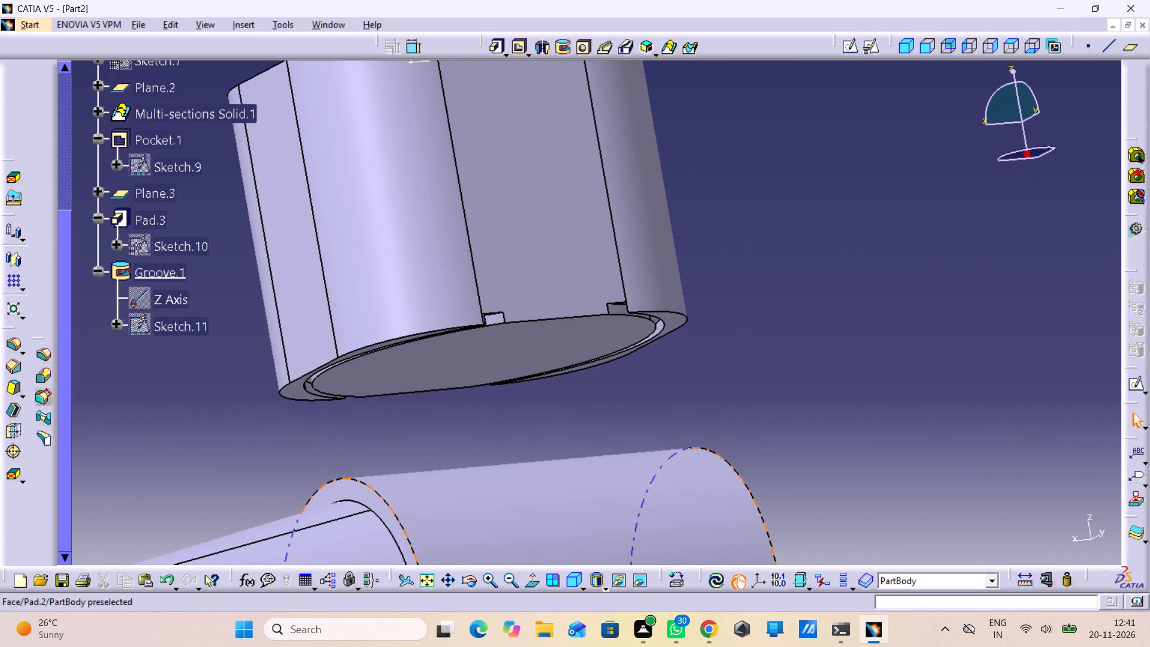
# Edit the groove and reverse its direction of revolution.
pyautogui.doubleClick(614, 307)
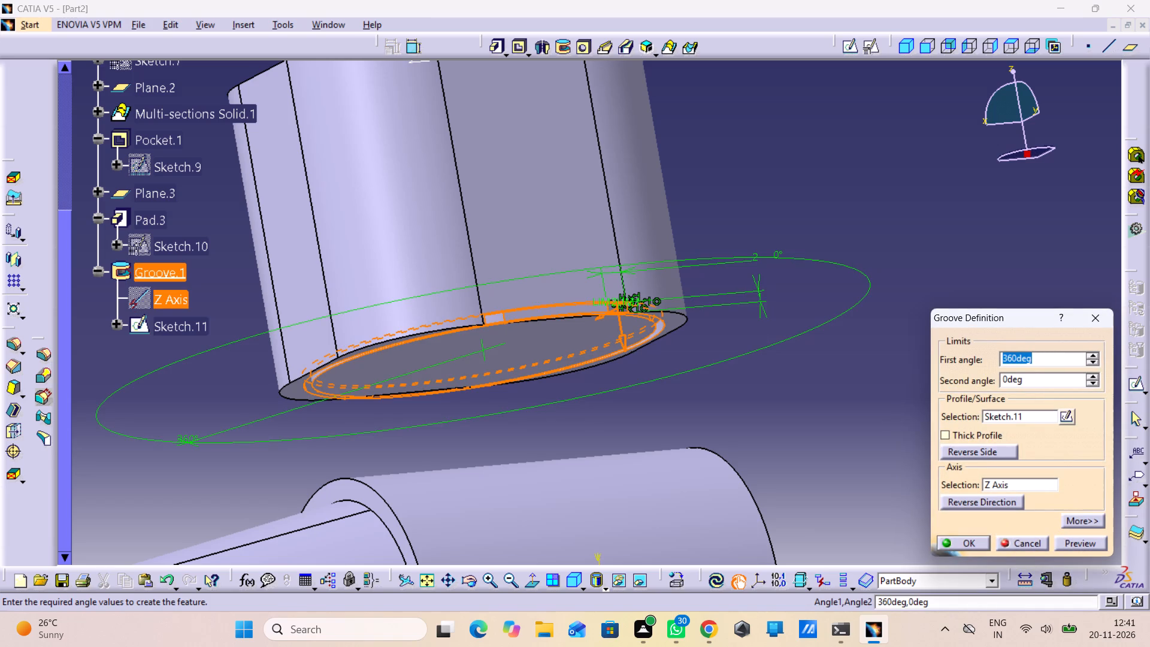
pyautogui.click(994, 504)
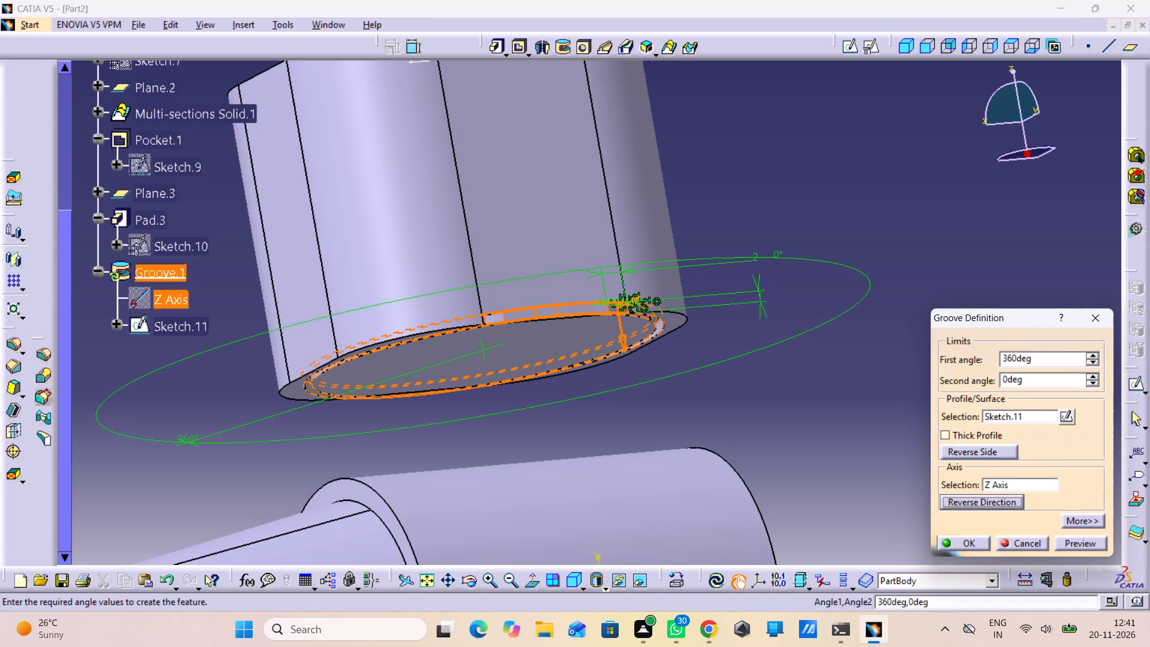
pyautogui.click(1092, 541)
pyautogui.click(964, 542)
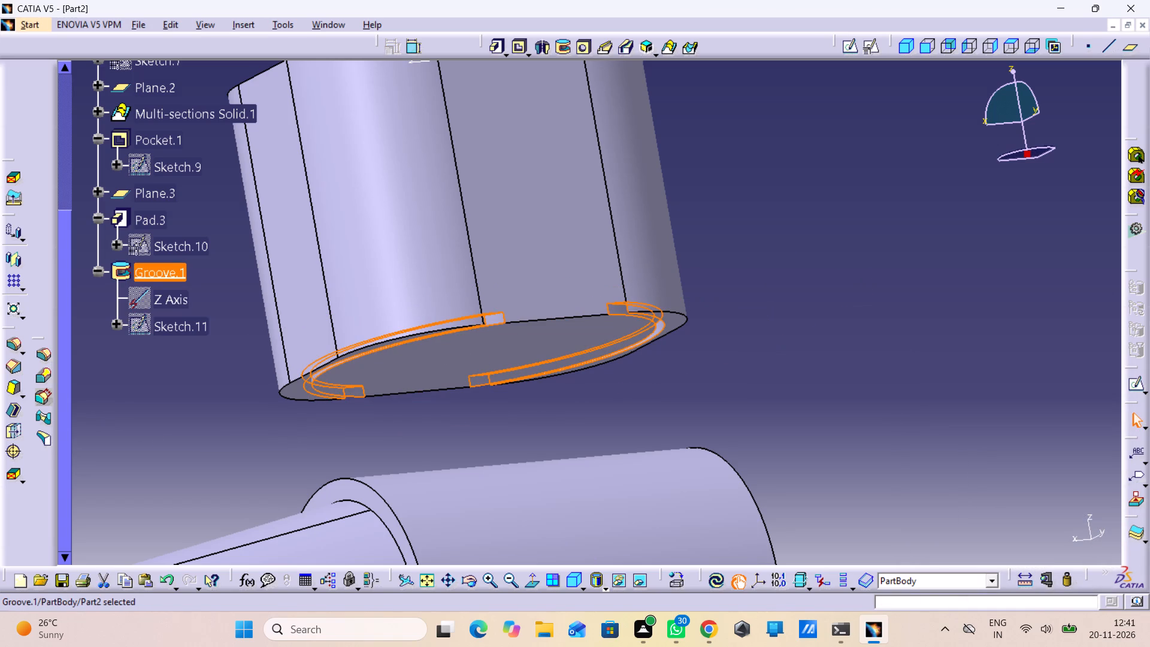
pyautogui.click(739, 452)
# Reopen the groove's definition and examine its preview around the pad's lower edge from several angles, closing it without changes.
pyautogui.moveTo(690, 401); pyautogui.dragTo(541, 353, button='middle')
pyautogui.moveTo(690, 401); pyautogui.dragTo(541, 353, button='right')
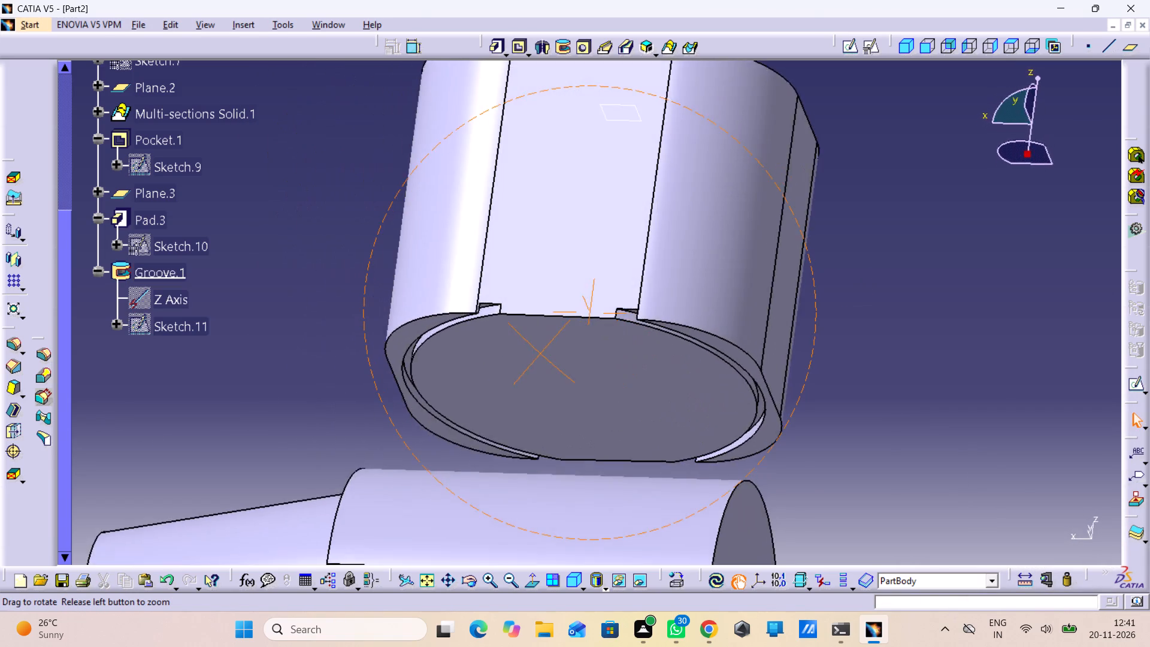
pyautogui.moveTo(541, 353); pyautogui.dragTo(649, 465, button='middle')
pyautogui.moveTo(541, 353); pyautogui.dragTo(649, 465, button='right')
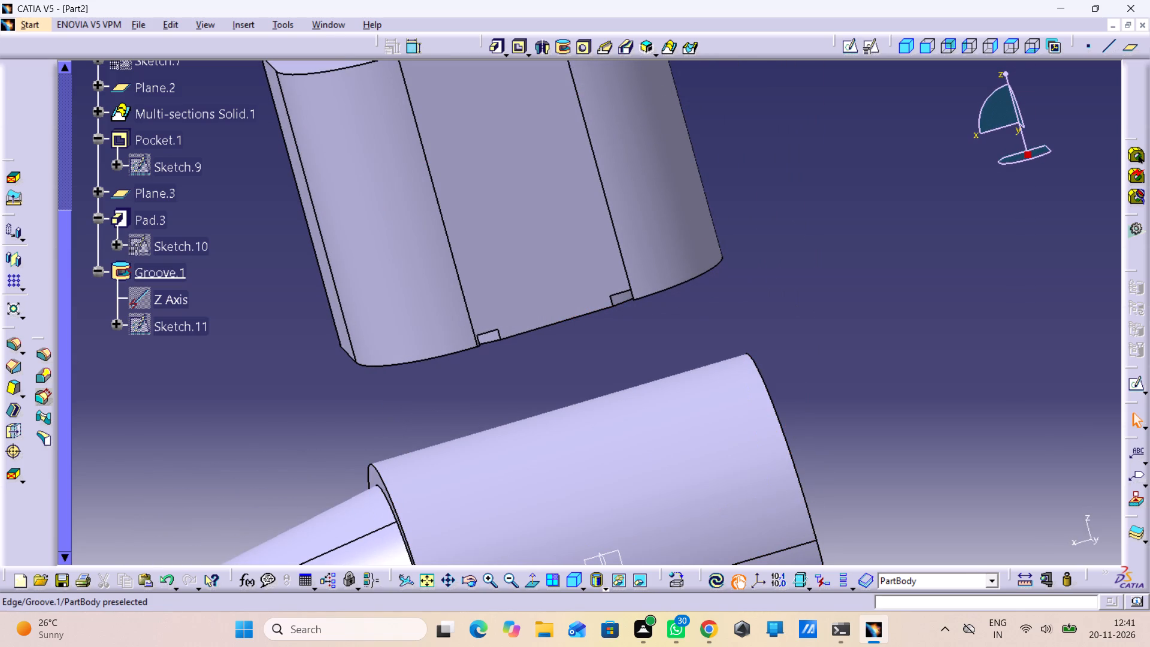
pyautogui.click(622, 295)
pyautogui.click(622, 313)
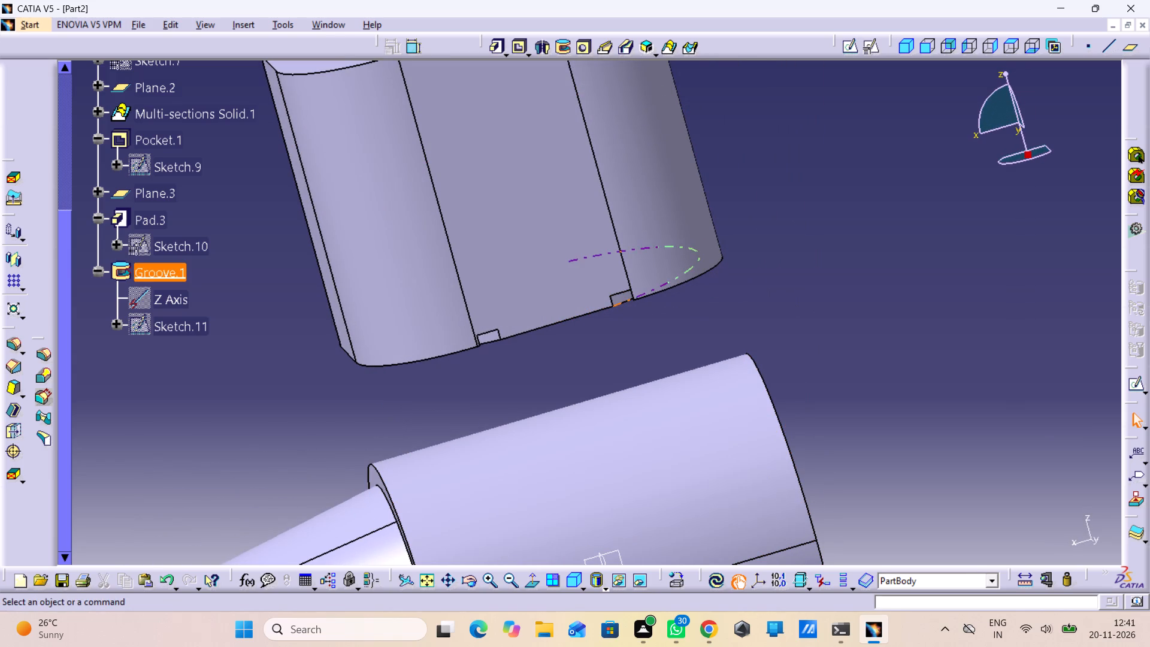
pyautogui.doubleClick(627, 296)
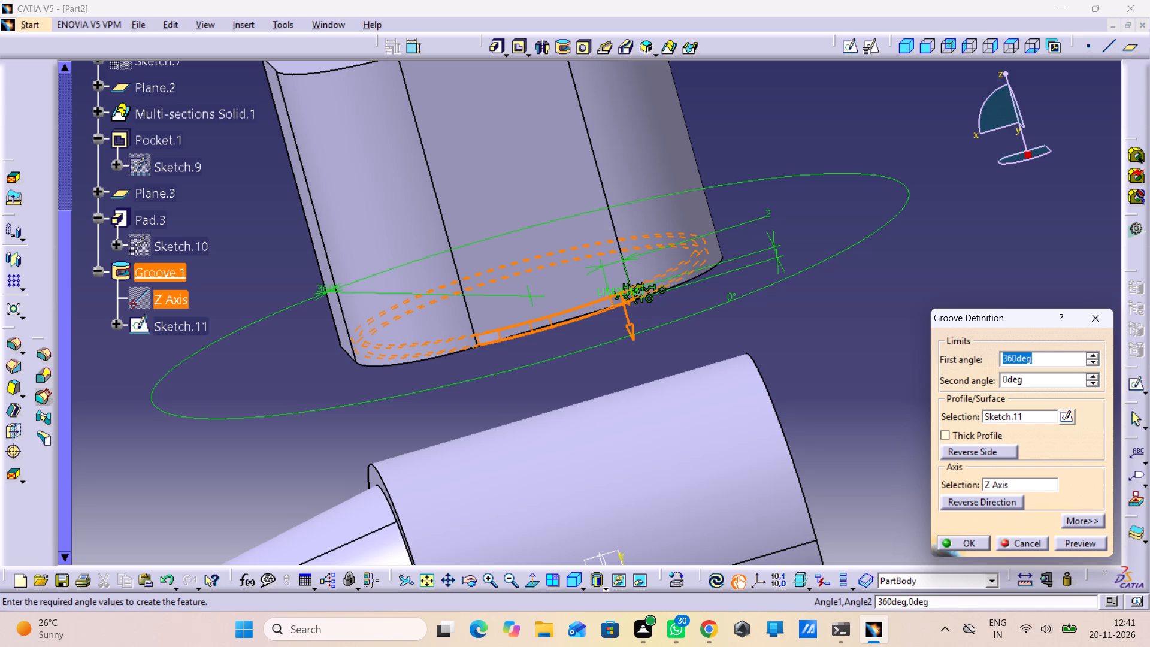
pyautogui.moveTo(670, 322); pyautogui.dragTo(477, 295, button='middle')
pyautogui.moveTo(674, 319); pyautogui.dragTo(477, 295, button='right')
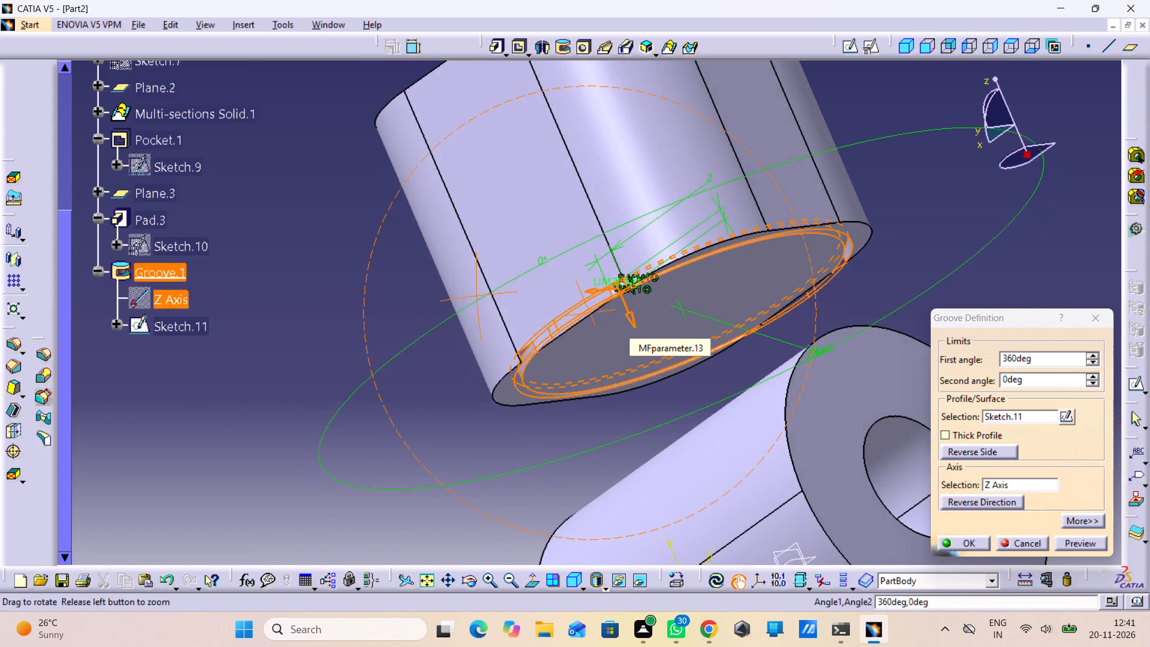
pyautogui.moveTo(477, 295); pyautogui.dragTo(759, 249, button='middle')
pyautogui.moveTo(477, 295); pyautogui.dragTo(759, 249, button='right')
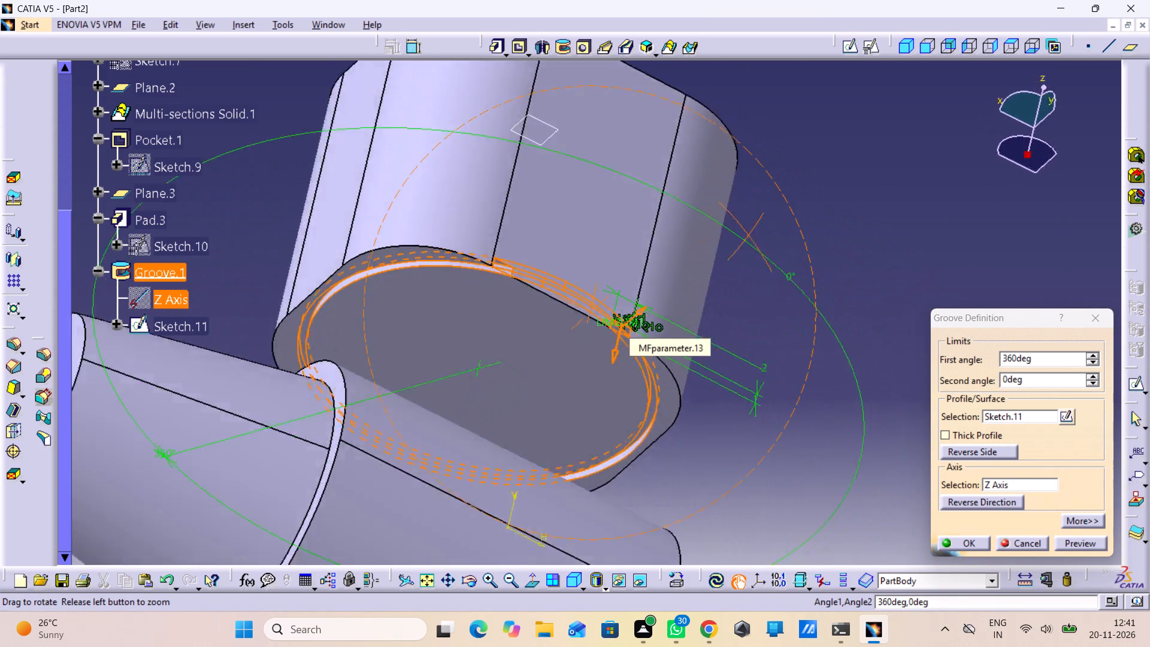
pyautogui.moveTo(759, 249); pyautogui.dragTo(800, 325, button='middle')
pyautogui.moveTo(759, 249); pyautogui.dragTo(719, 267, button='right')
pyautogui.moveTo(801, 326); pyautogui.dragTo(774, 307, button='middle')
pyautogui.moveTo(756, 294); pyautogui.dragTo(719, 267, button='middle')
pyautogui.moveTo(737, 328); pyautogui.dragTo(924, 390, button='middle')
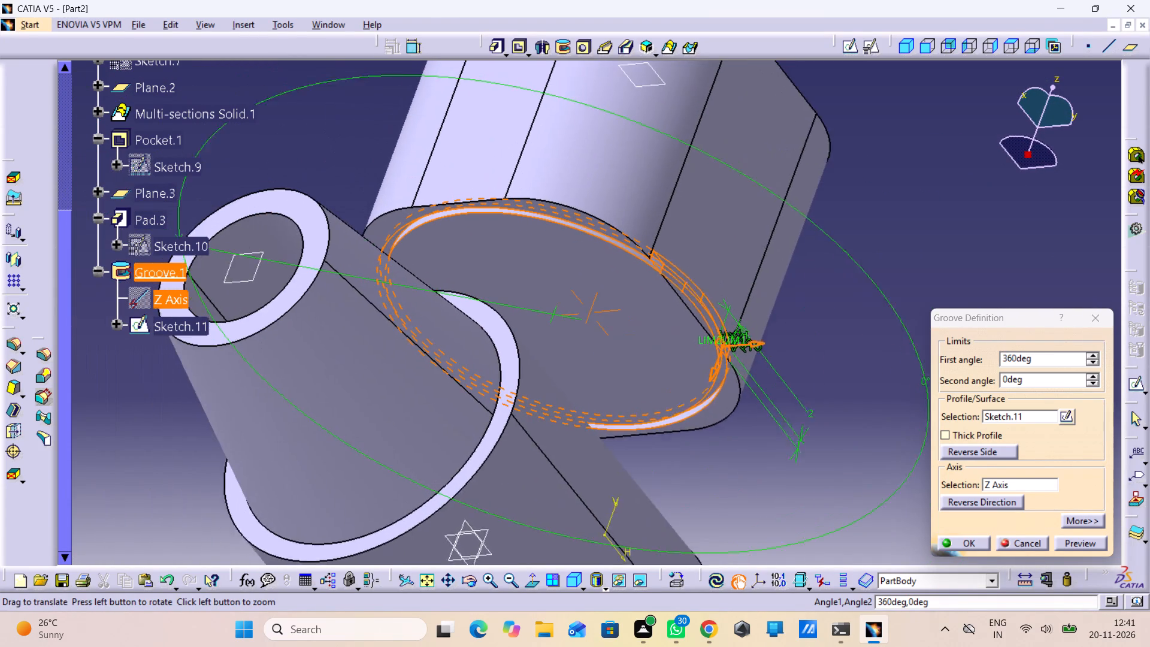
pyautogui.moveTo(924, 390); pyautogui.dragTo(952, 400, button='middle')
pyautogui.moveTo(932, 362); pyautogui.dragTo(889, 306, button='middle')
pyautogui.moveTo(936, 358); pyautogui.dragTo(889, 306, button='right')
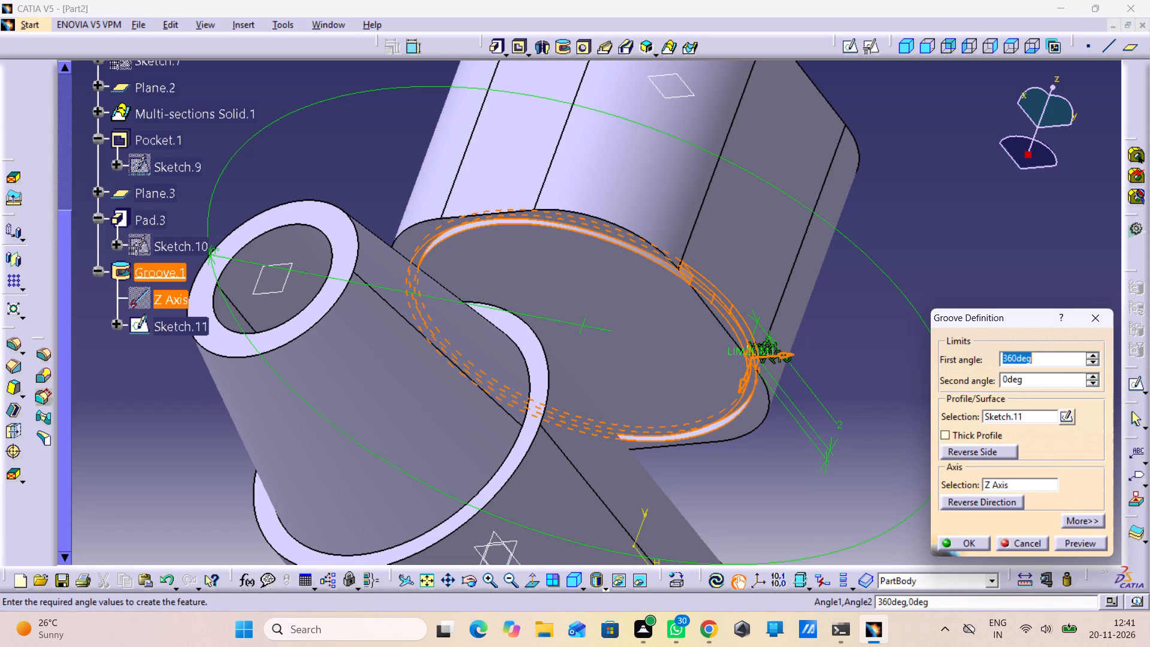
pyautogui.moveTo(846, 351); pyautogui.dragTo(677, 276, button='middle')
pyautogui.moveTo(818, 330); pyautogui.dragTo(672, 295, button='right')
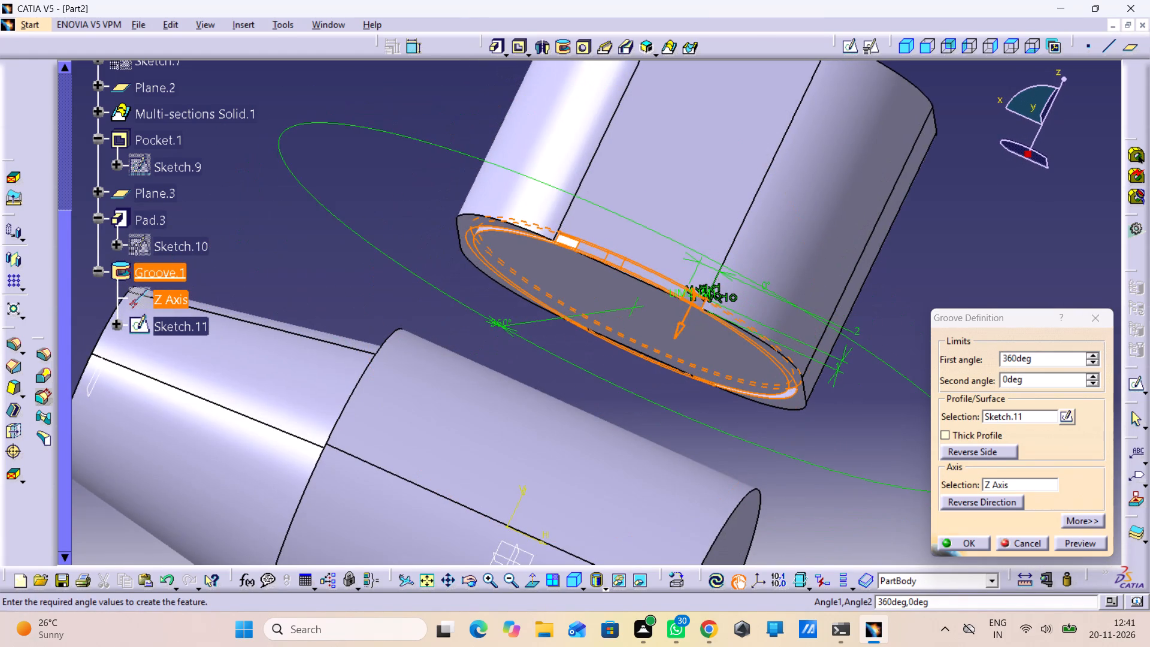
pyautogui.moveTo(696, 335); pyautogui.dragTo(726, 316, button='middle')
pyautogui.moveTo(704, 335); pyautogui.dragTo(726, 316, button='right')
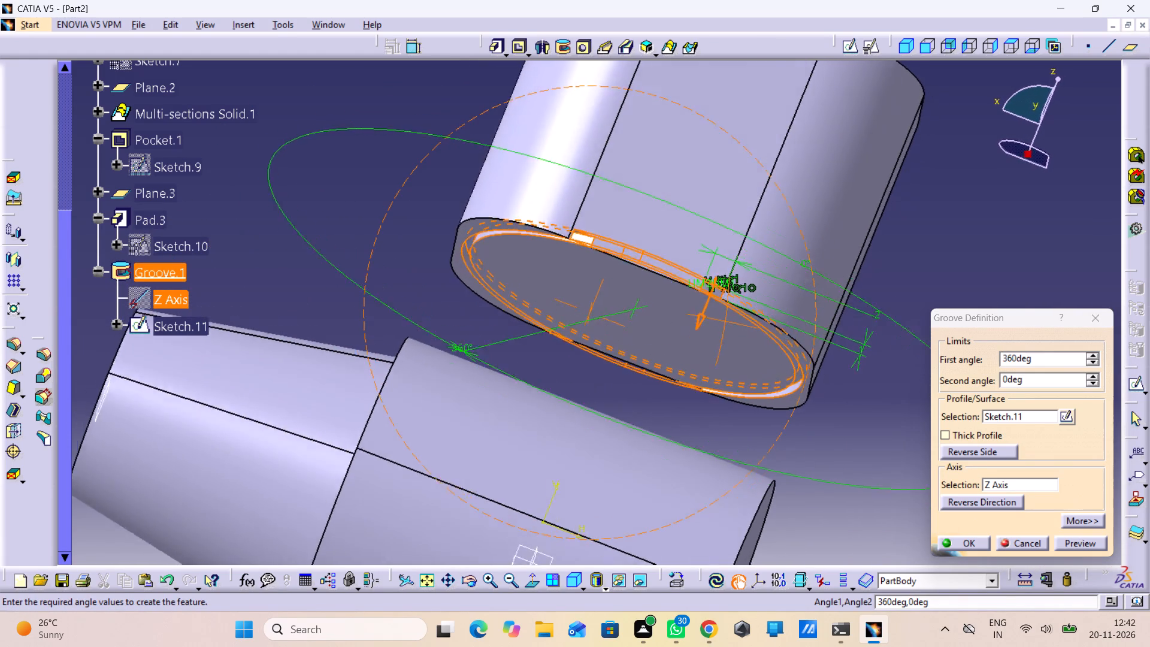
pyautogui.moveTo(726, 316); pyautogui.dragTo(936, 283, button='middle')
pyautogui.moveTo(726, 316); pyautogui.dragTo(936, 283, button='right')
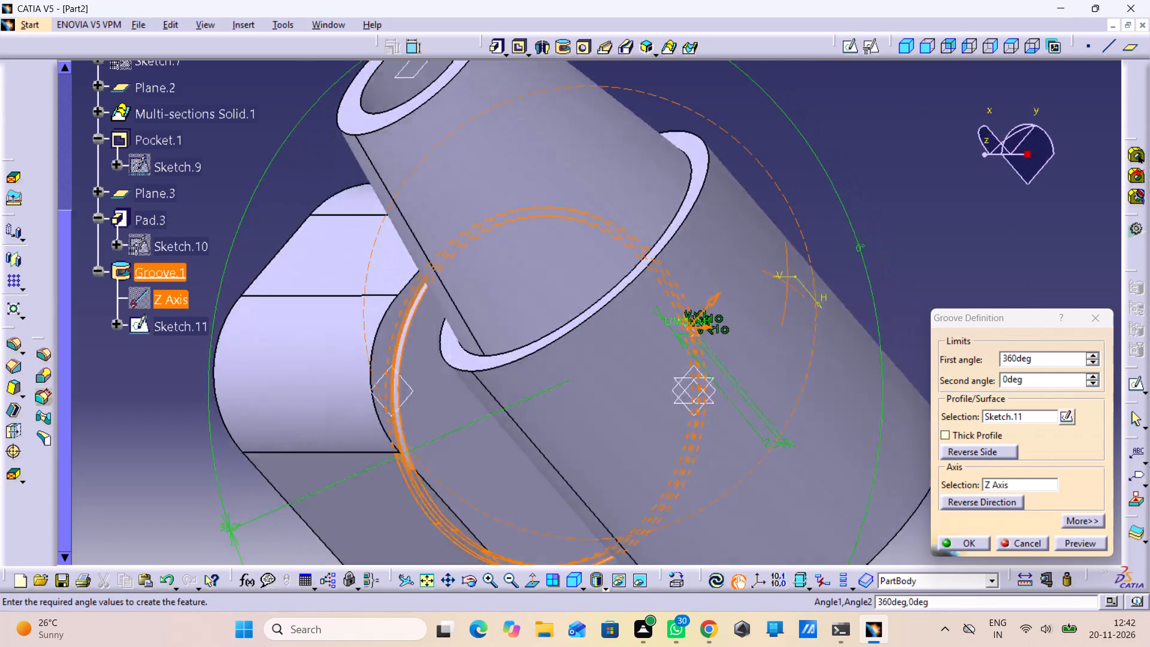
pyautogui.moveTo(936, 283); pyautogui.dragTo(879, 330, button='middle')
pyautogui.moveTo(936, 283); pyautogui.dragTo(879, 330, button='right')
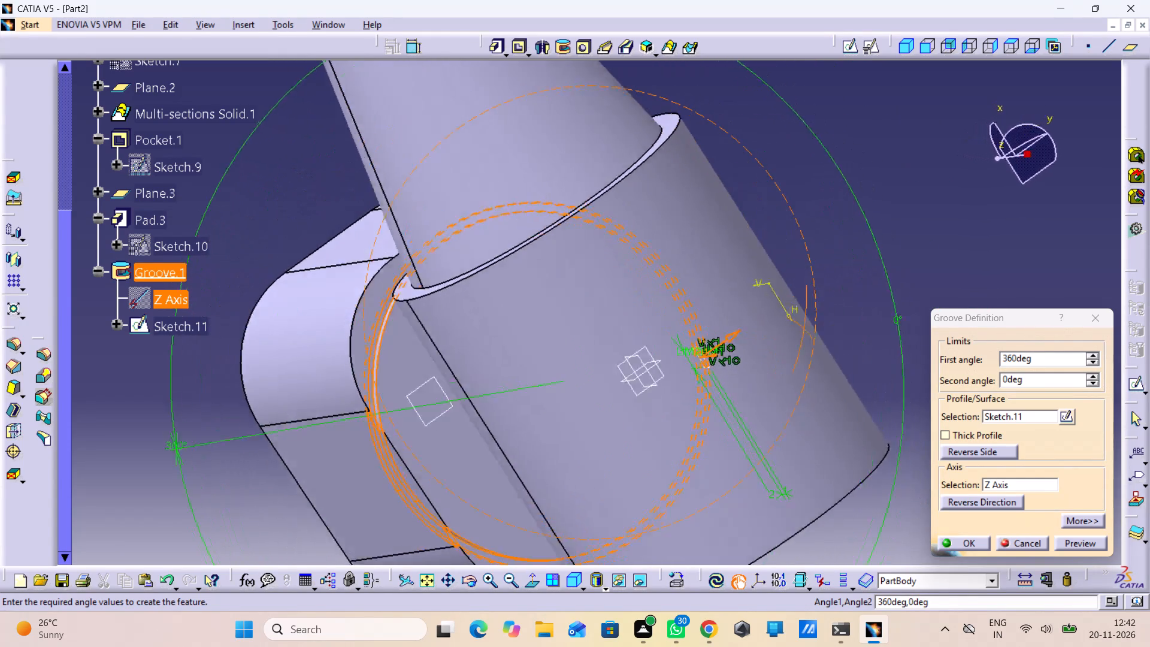
pyautogui.moveTo(879, 330); pyautogui.dragTo(549, 404, button='middle')
pyautogui.moveTo(879, 330); pyautogui.dragTo(549, 404, button='right')
pyautogui.moveTo(549, 404); pyautogui.dragTo(555, 409, button='right')
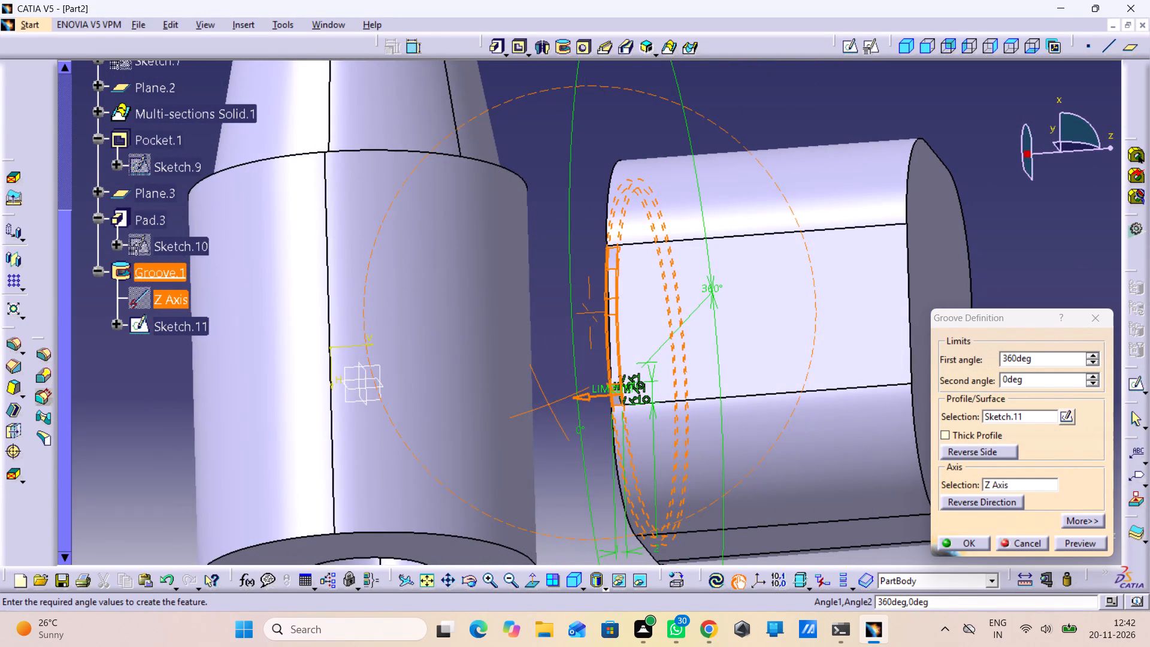
pyautogui.click(575, 587)
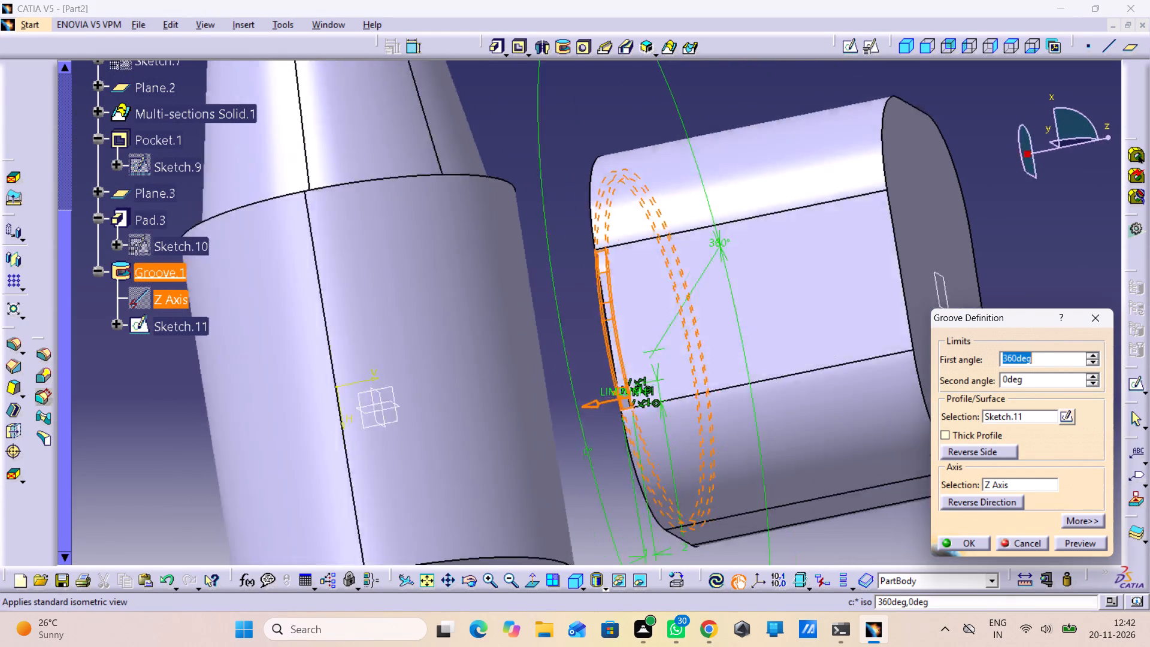
pyautogui.moveTo(531, 445); pyautogui.dragTo(587, 520, button='middle')
pyautogui.rightClick(532, 443)
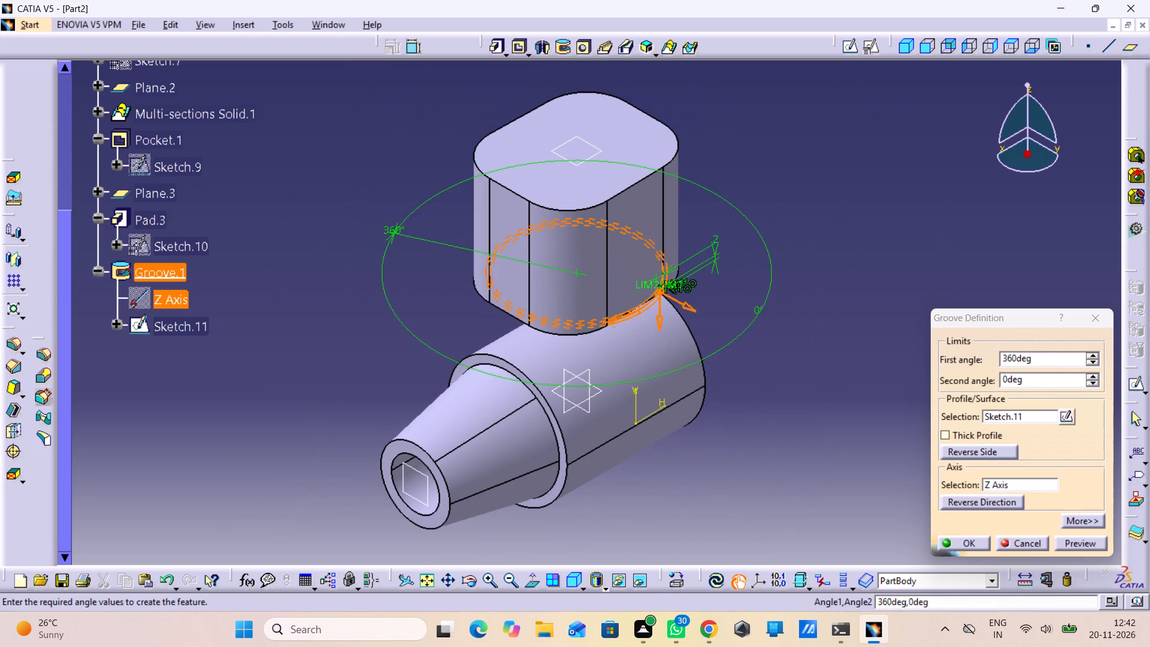
pyautogui.click(1027, 539)
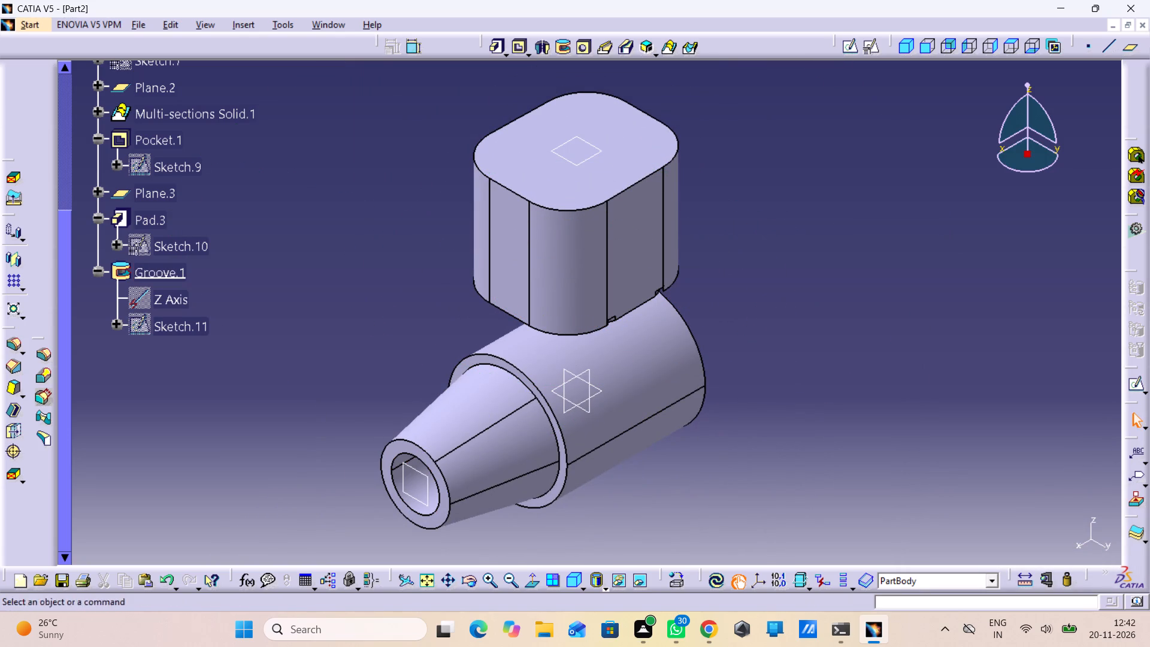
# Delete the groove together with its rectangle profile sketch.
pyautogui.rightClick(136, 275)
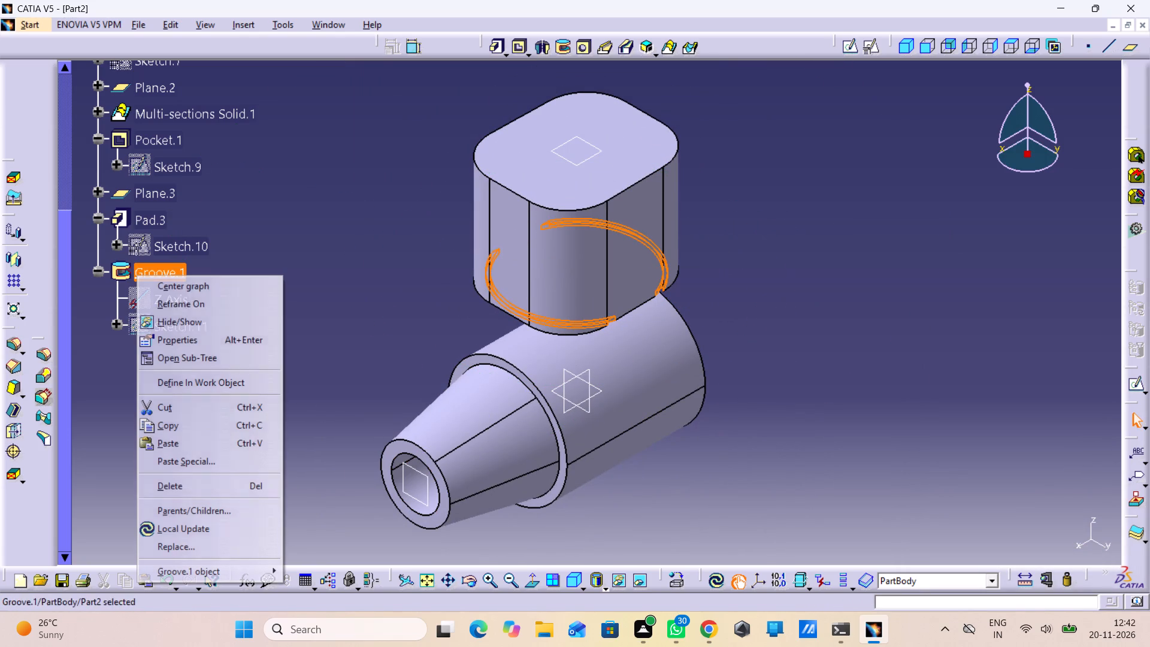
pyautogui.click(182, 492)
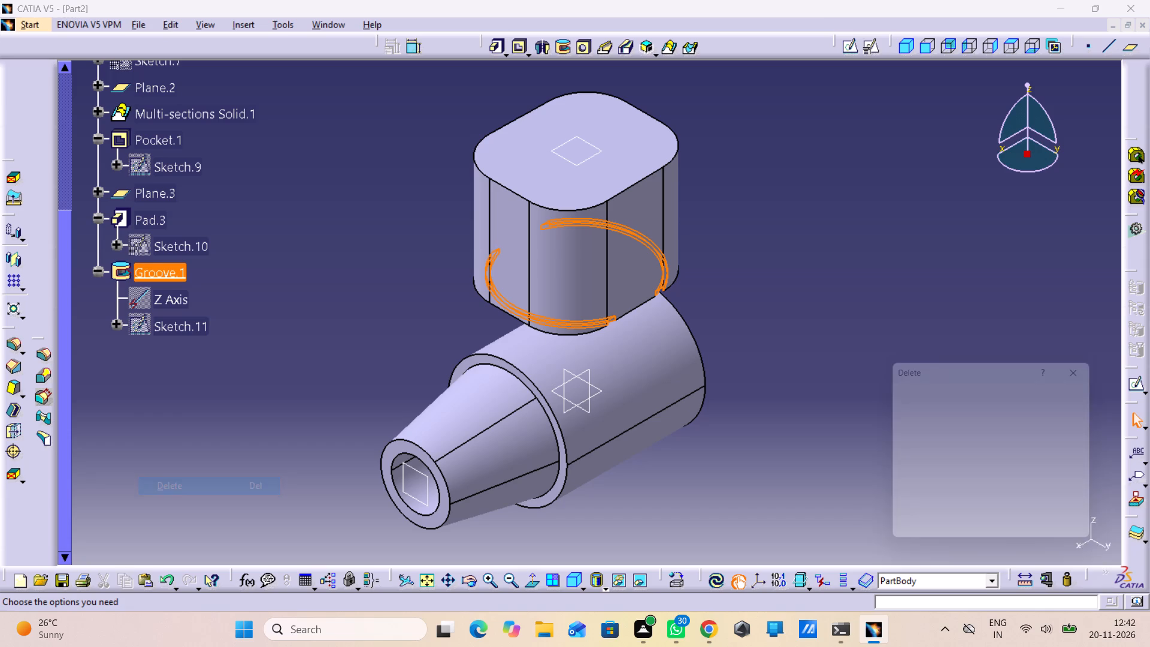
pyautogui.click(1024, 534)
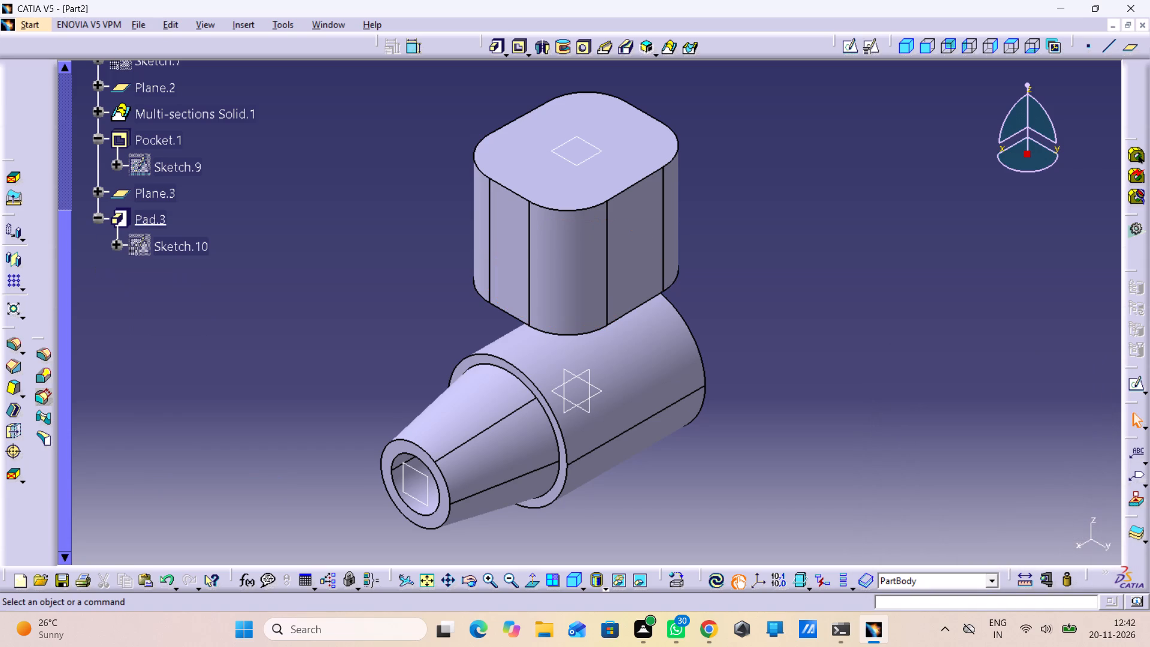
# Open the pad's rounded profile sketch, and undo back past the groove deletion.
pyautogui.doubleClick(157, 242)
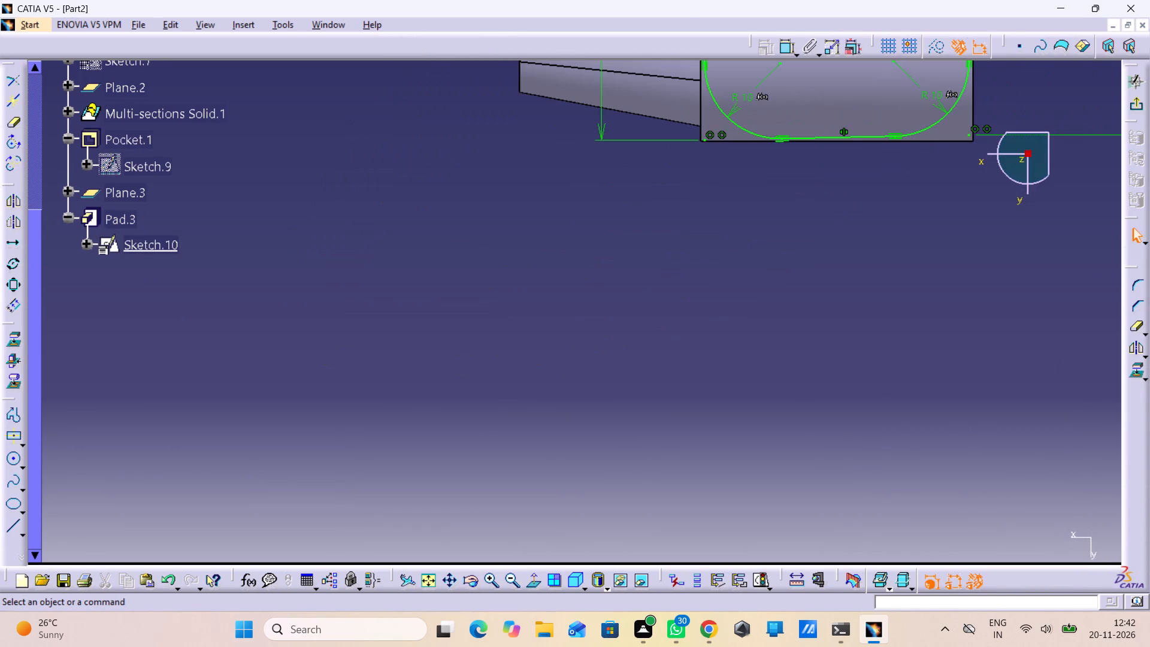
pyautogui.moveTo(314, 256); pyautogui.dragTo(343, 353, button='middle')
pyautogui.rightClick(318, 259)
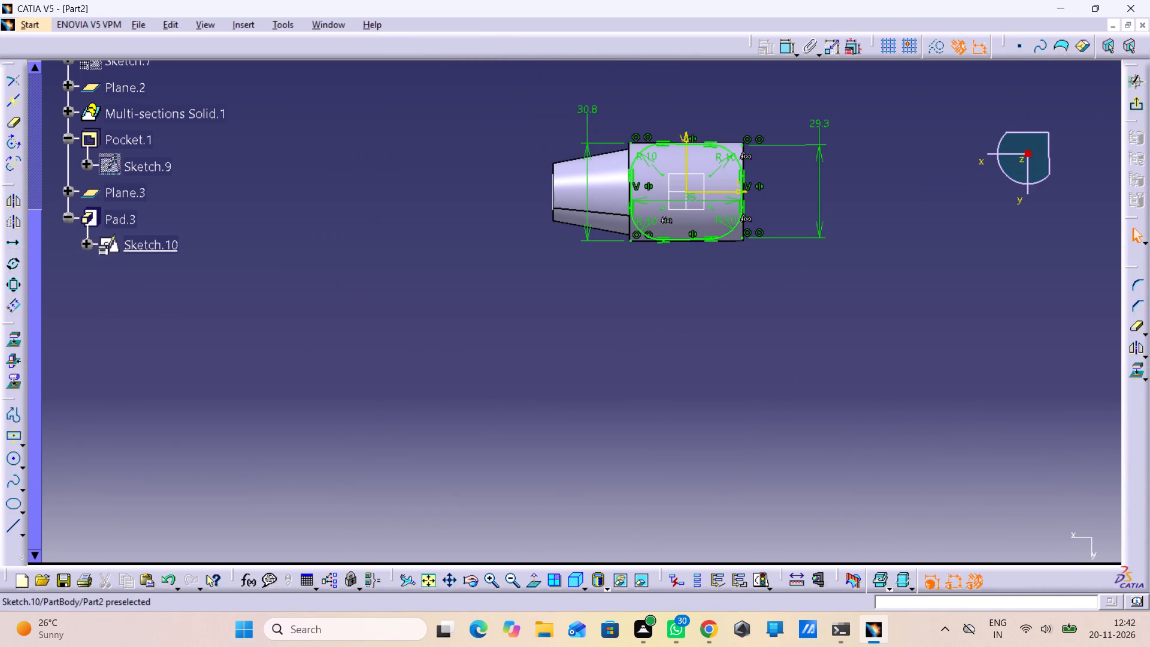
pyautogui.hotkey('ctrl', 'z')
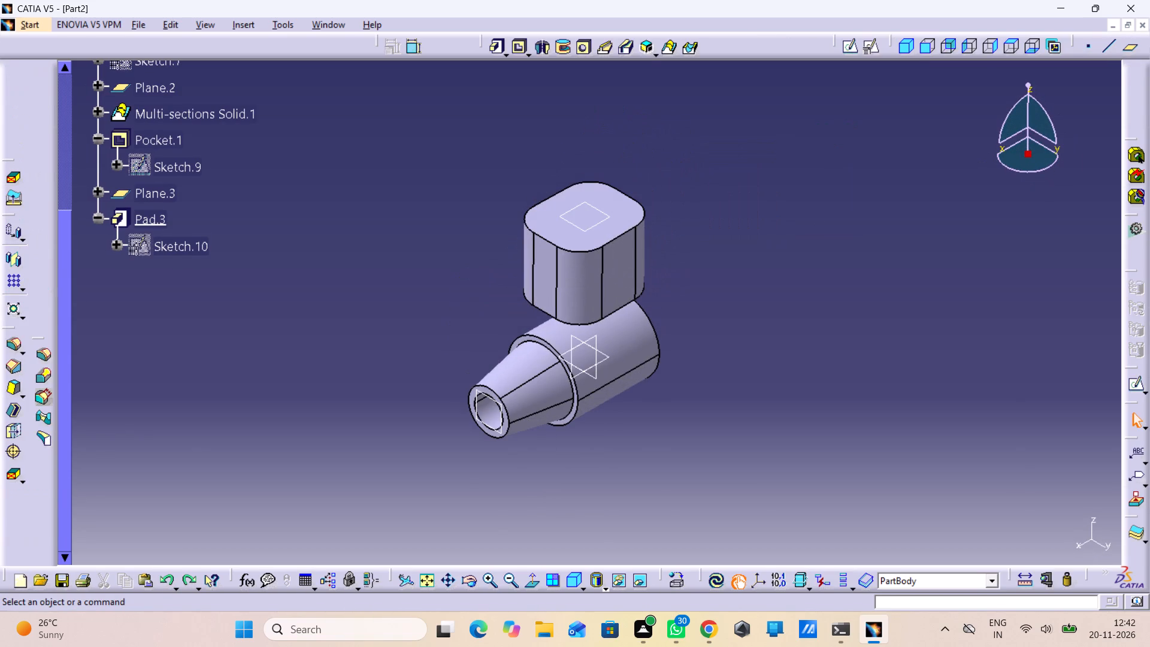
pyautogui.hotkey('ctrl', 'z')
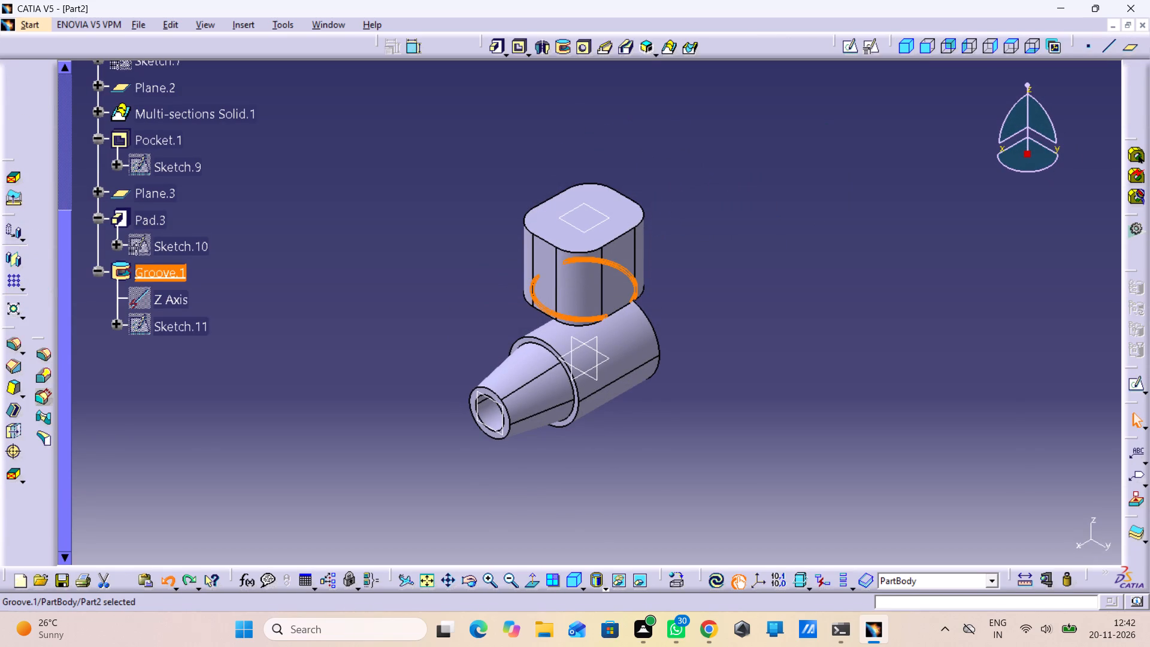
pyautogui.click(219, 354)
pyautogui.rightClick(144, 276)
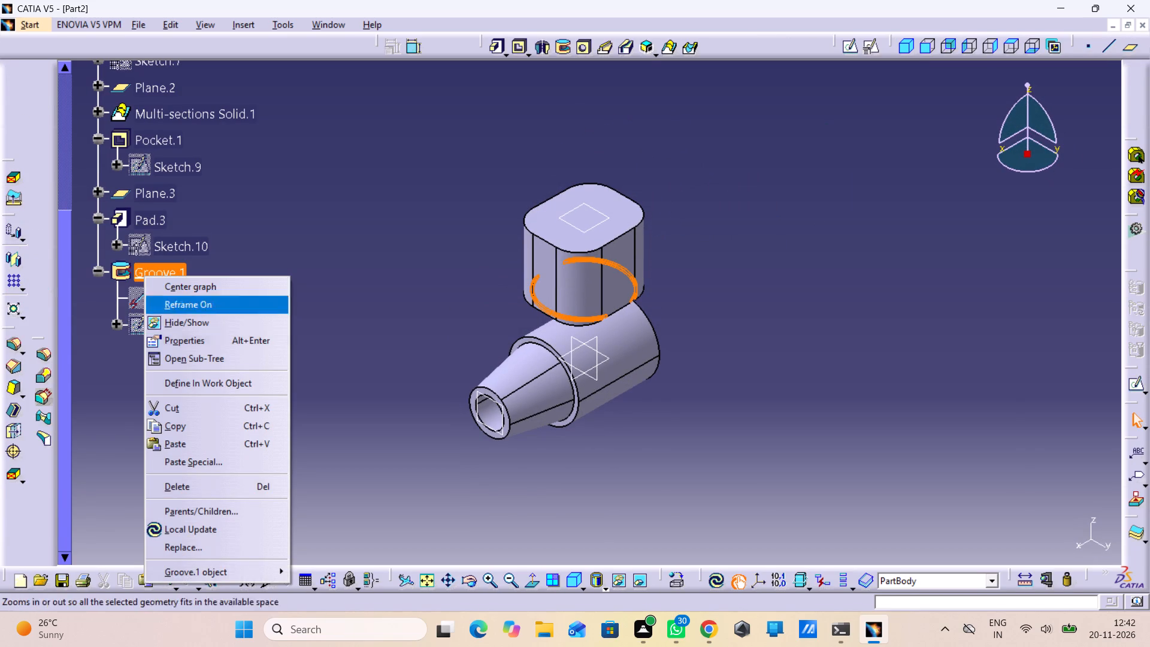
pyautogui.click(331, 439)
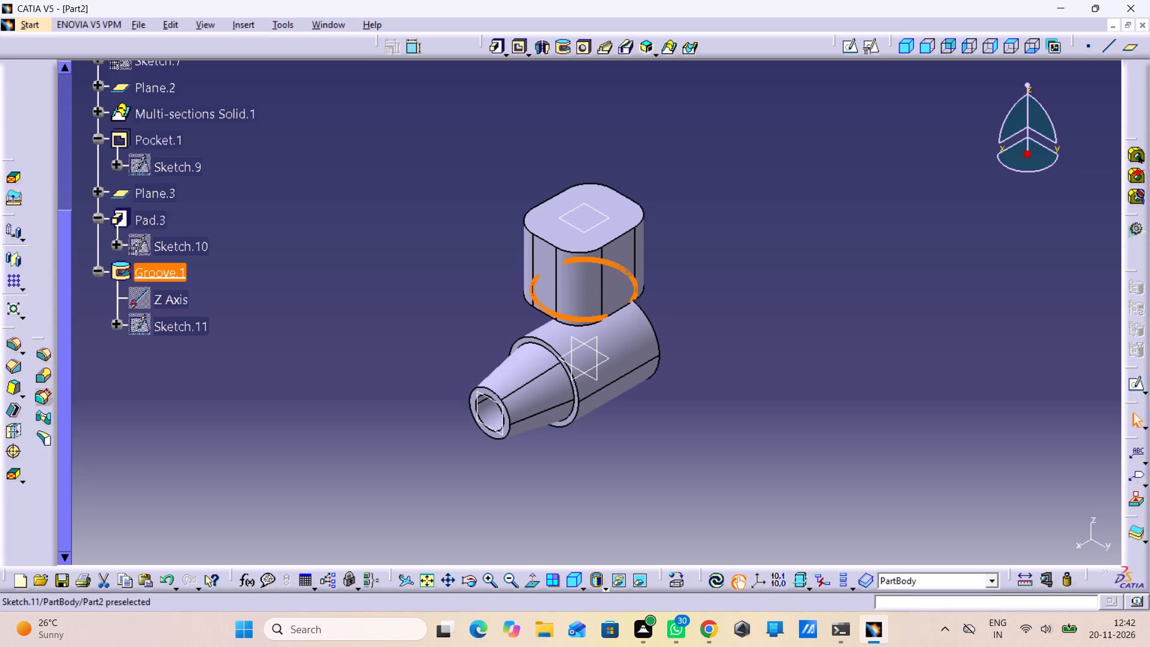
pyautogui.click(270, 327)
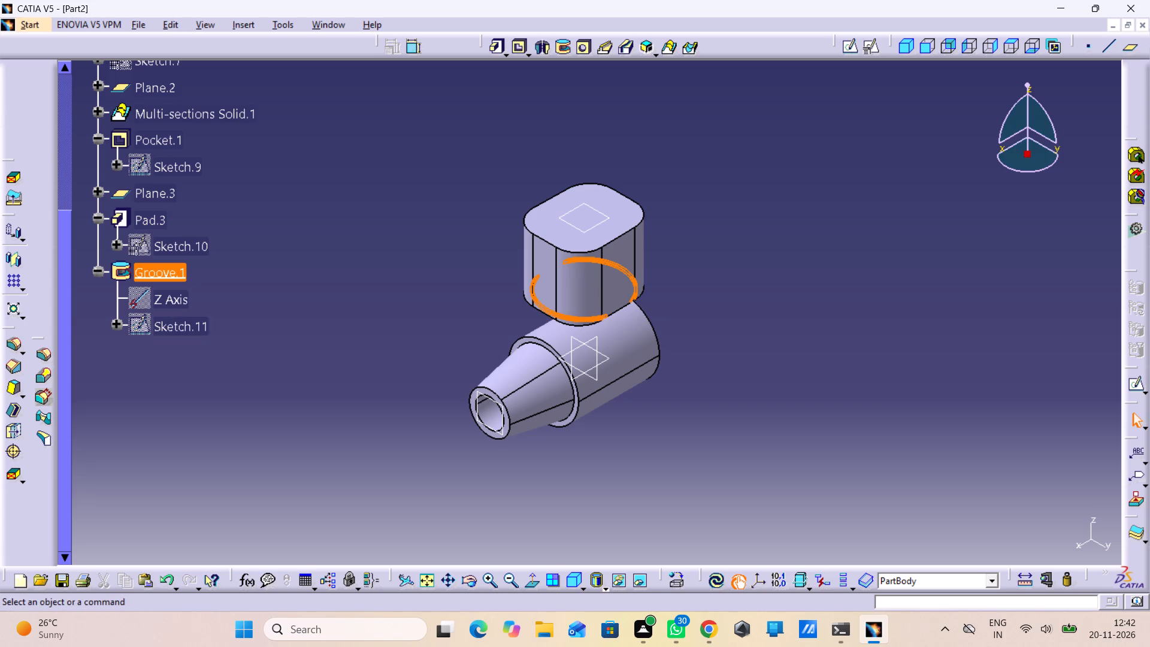
# Undo the Groove operation back to its rectangle profile sketch on the pad's lower edge.
pyautogui.hotkey('ctrl', 'z')
pyautogui.hotkey('ctrl', 'z')
pyautogui.hotkey('ctrl', 'z')
pyautogui.hotkey('ctrl', 'z')
pyautogui.hotkey('ctrl', 'z')
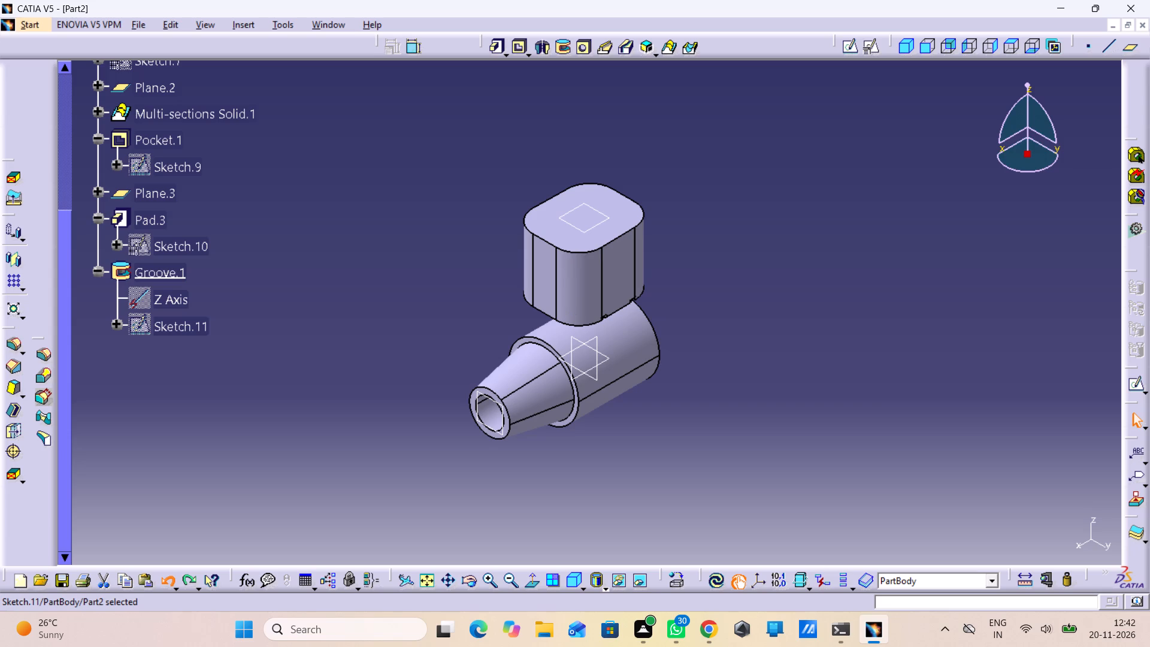
# Preview a 360-degree Shaft of the rectangle profile sketch at the pad's lower edge, using the Z Axis as its axis.
pyautogui.click(538, 47)
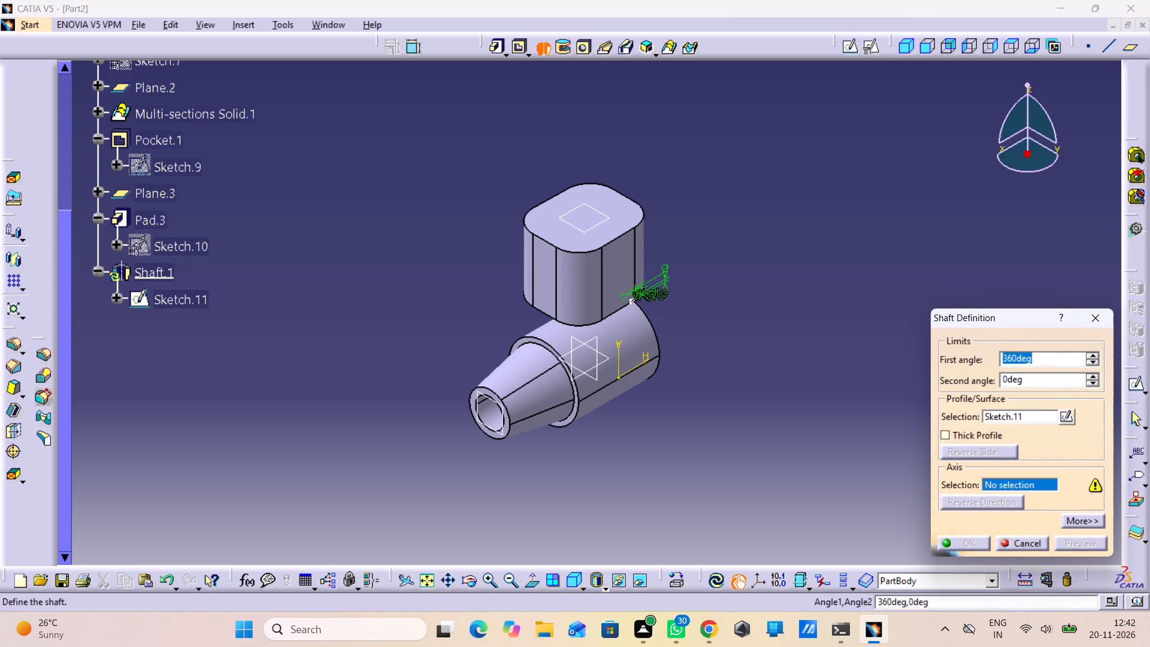
pyautogui.click(609, 49)
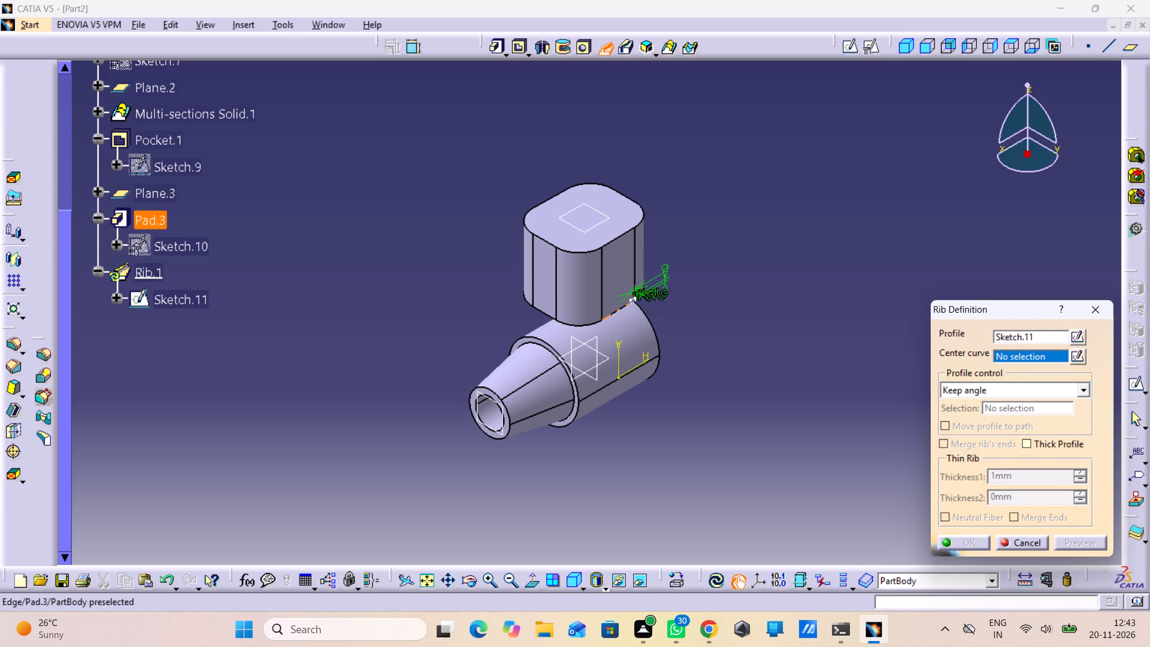
pyautogui.click(537, 42)
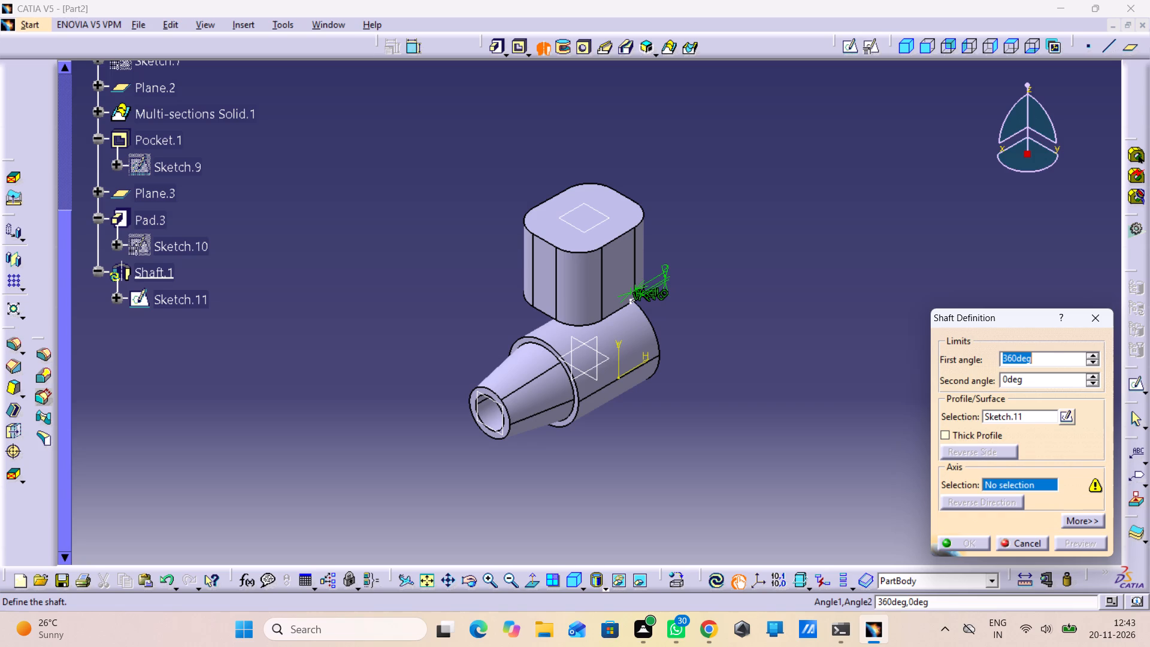
pyautogui.rightClick(1013, 483)
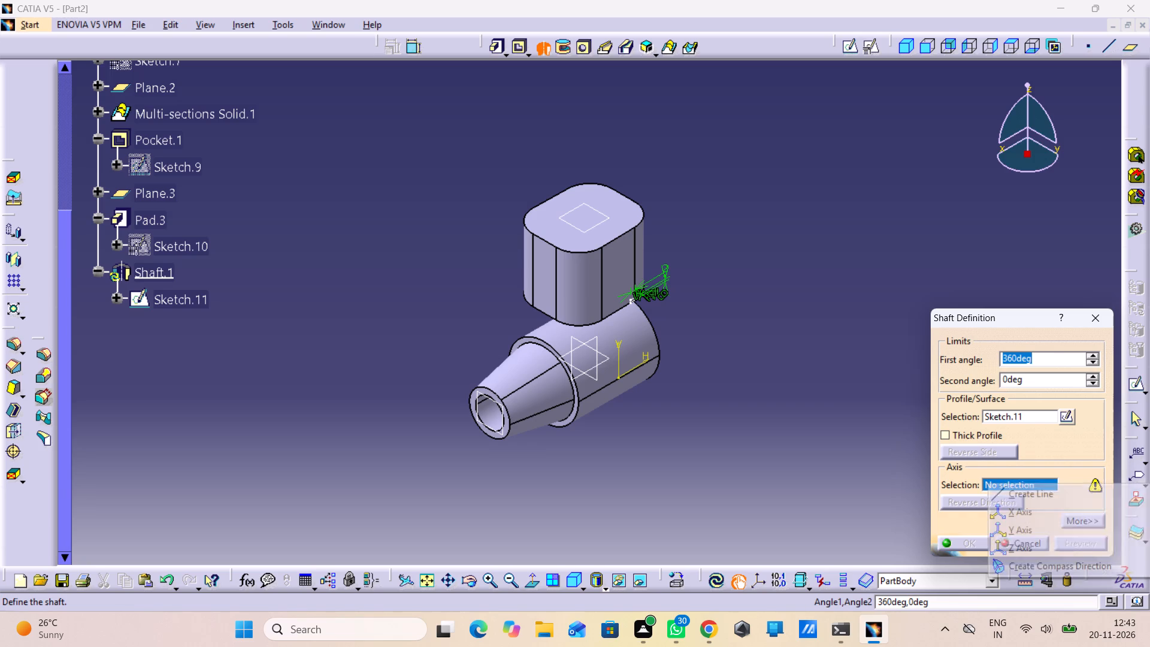
pyautogui.click(1022, 543)
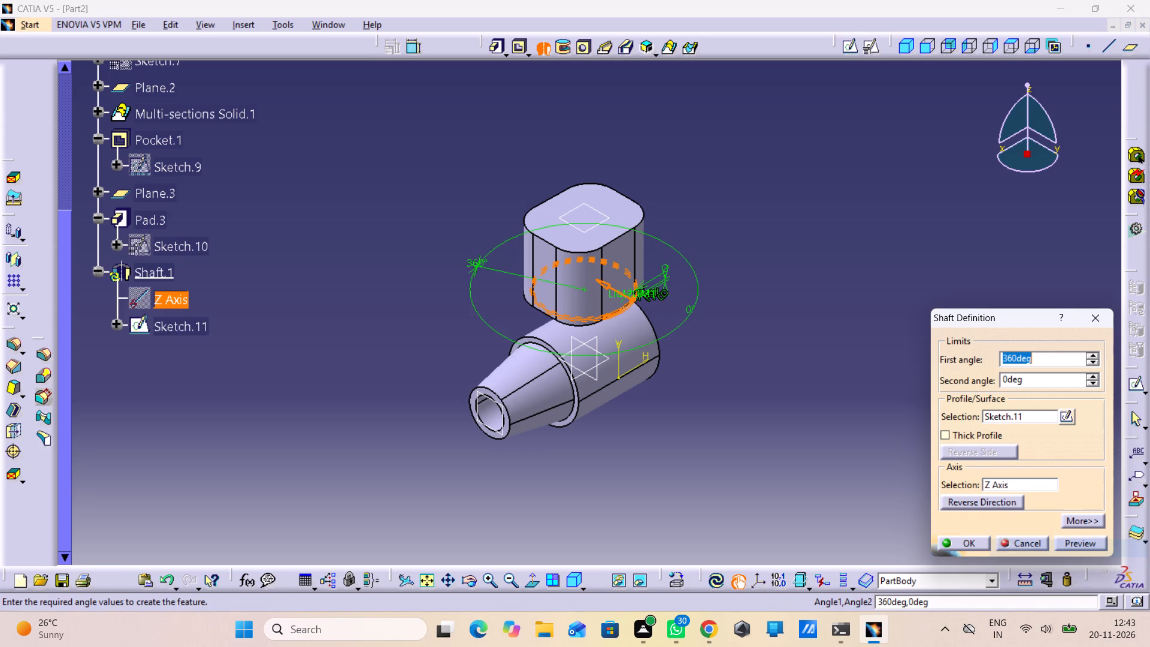
pyautogui.click(1087, 545)
# Examine the shaft preview around the pad's lower edge from all sides, checking how it follows the rounded outline.
pyautogui.moveTo(823, 479); pyautogui.dragTo(669, 255, button='middle')
pyautogui.rightClick(823, 479)
pyautogui.moveTo(704, 268); pyautogui.dragTo(612, 261, button='middle')
pyautogui.moveTo(689, 268); pyautogui.dragTo(612, 261, button='right')
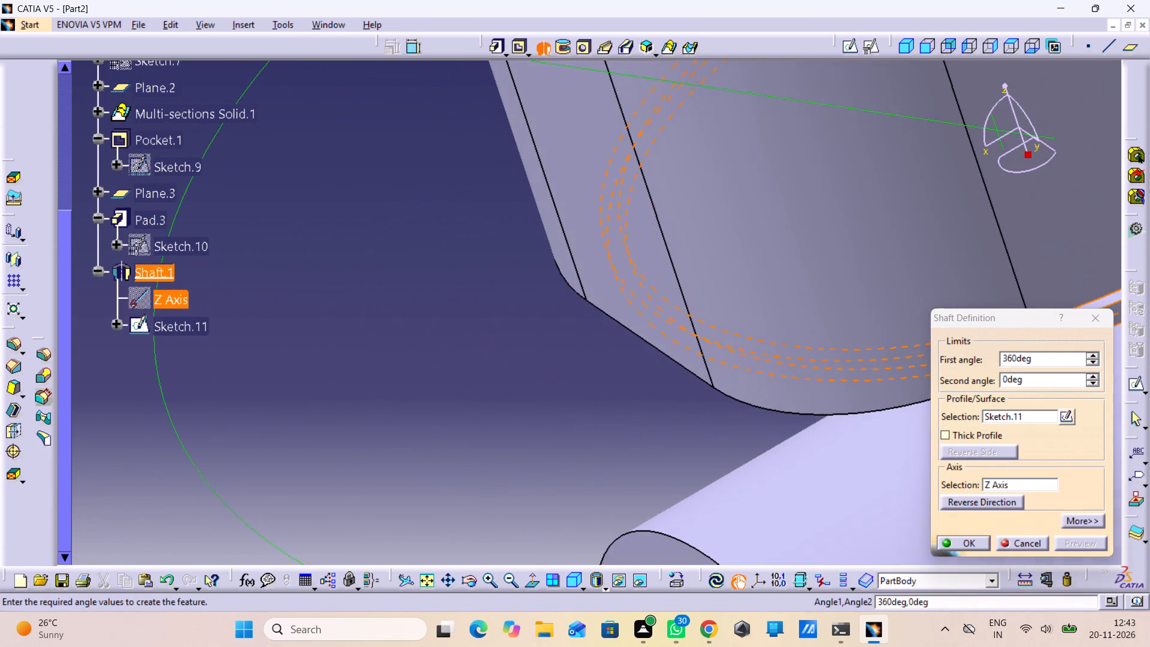
pyautogui.moveTo(624, 267); pyautogui.dragTo(1, 211, button='middle')
pyautogui.middleClick(88, 195)
pyautogui.rightClick(90, 194)
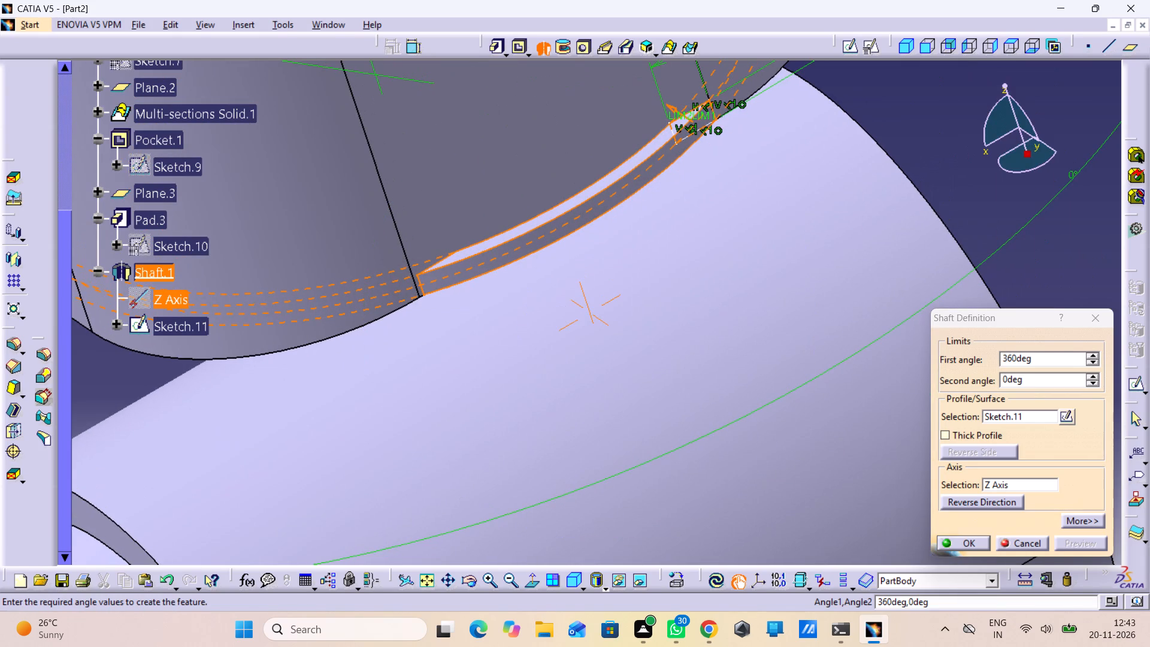
pyautogui.moveTo(310, 175); pyautogui.dragTo(336, 223, button='middle')
pyautogui.scroll(-1, 311, 174)
pyautogui.rightClick(311, 174)
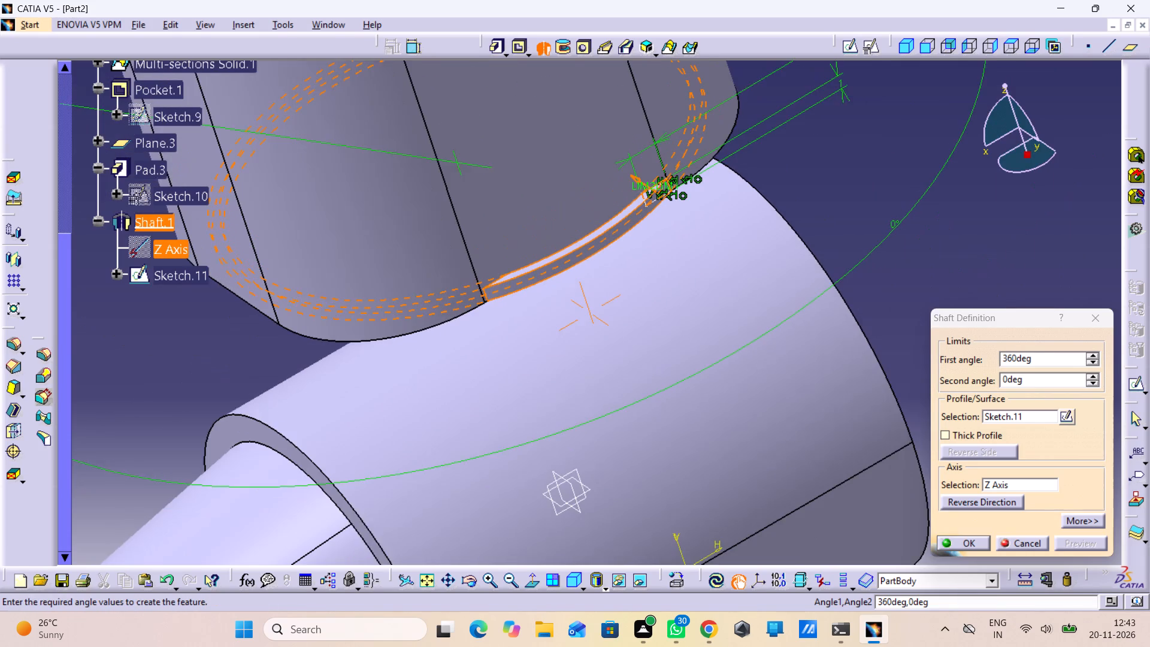
pyautogui.moveTo(336, 223); pyautogui.dragTo(337, 226, button='middle')
pyautogui.moveTo(463, 231); pyautogui.dragTo(470, 276, button='middle')
pyautogui.moveTo(468, 233); pyautogui.dragTo(470, 276, button='right')
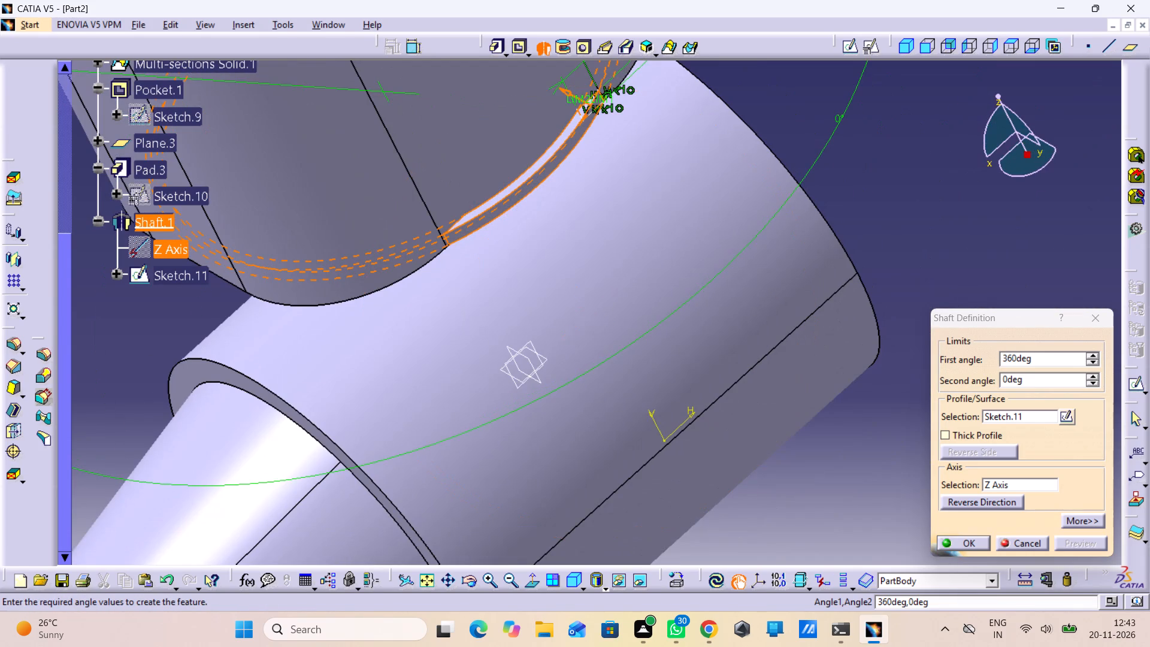
pyautogui.moveTo(470, 273); pyautogui.dragTo(500, 338, button='middle')
pyautogui.rightClick(470, 271)
pyautogui.moveTo(582, 330); pyautogui.dragTo(553, 330, button='middle')
pyautogui.moveTo(582, 330); pyautogui.dragTo(553, 330, button='right')
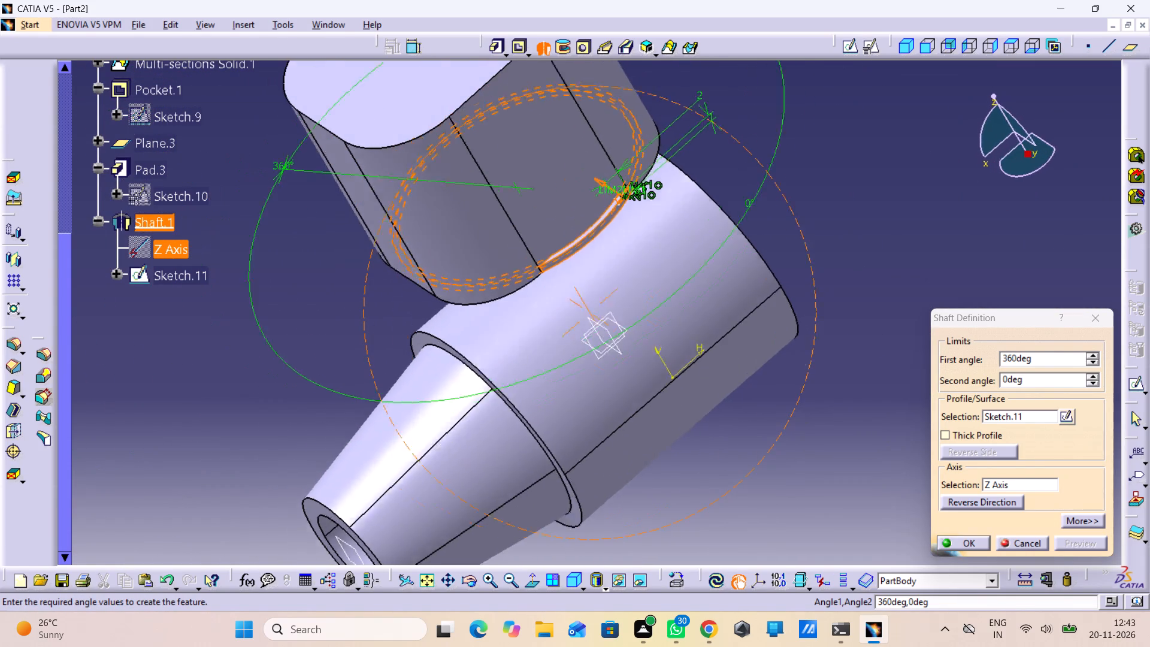
pyautogui.moveTo(553, 330); pyautogui.dragTo(526, 335, button='middle')
pyautogui.moveTo(553, 330); pyautogui.dragTo(526, 335, button='right')
pyautogui.moveTo(601, 265); pyautogui.dragTo(610, 260, button='middle')
pyautogui.moveTo(601, 265); pyautogui.dragTo(610, 260, button='right')
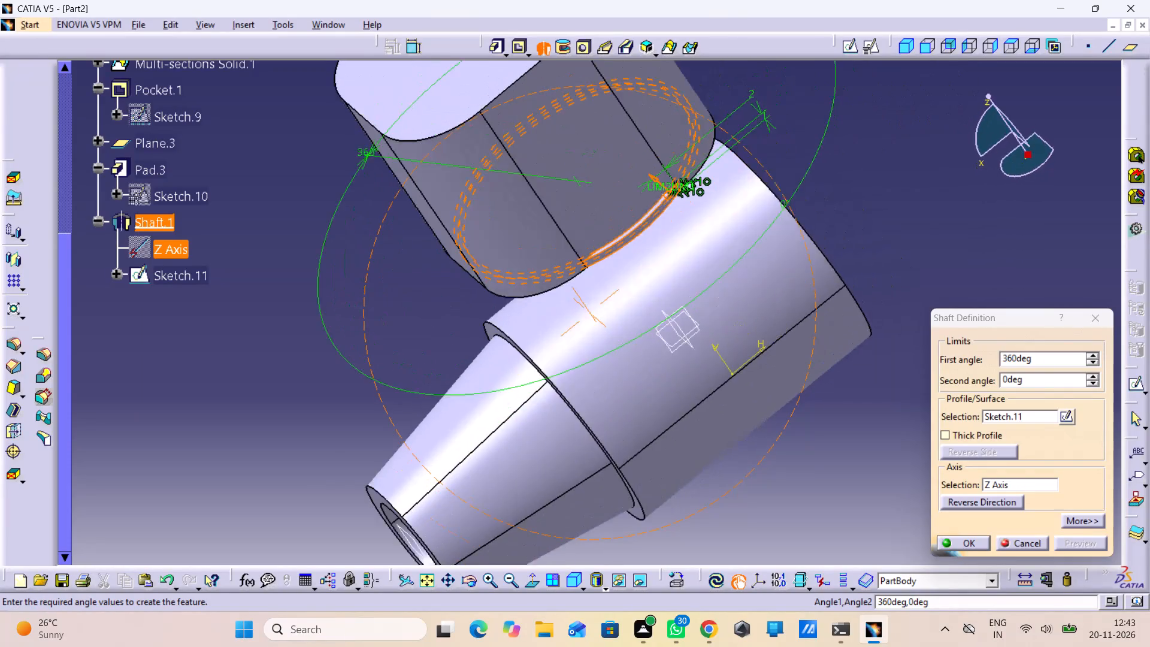
pyautogui.moveTo(610, 260); pyautogui.dragTo(635, 238, button='right')
pyautogui.moveTo(610, 260); pyautogui.dragTo(635, 238, button='middle')
pyautogui.moveTo(738, 196); pyautogui.dragTo(779, 155, button='middle')
pyautogui.moveTo(738, 196); pyautogui.dragTo(779, 155, button='right')
pyautogui.moveTo(650, 345); pyautogui.dragTo(813, 209, button='middle')
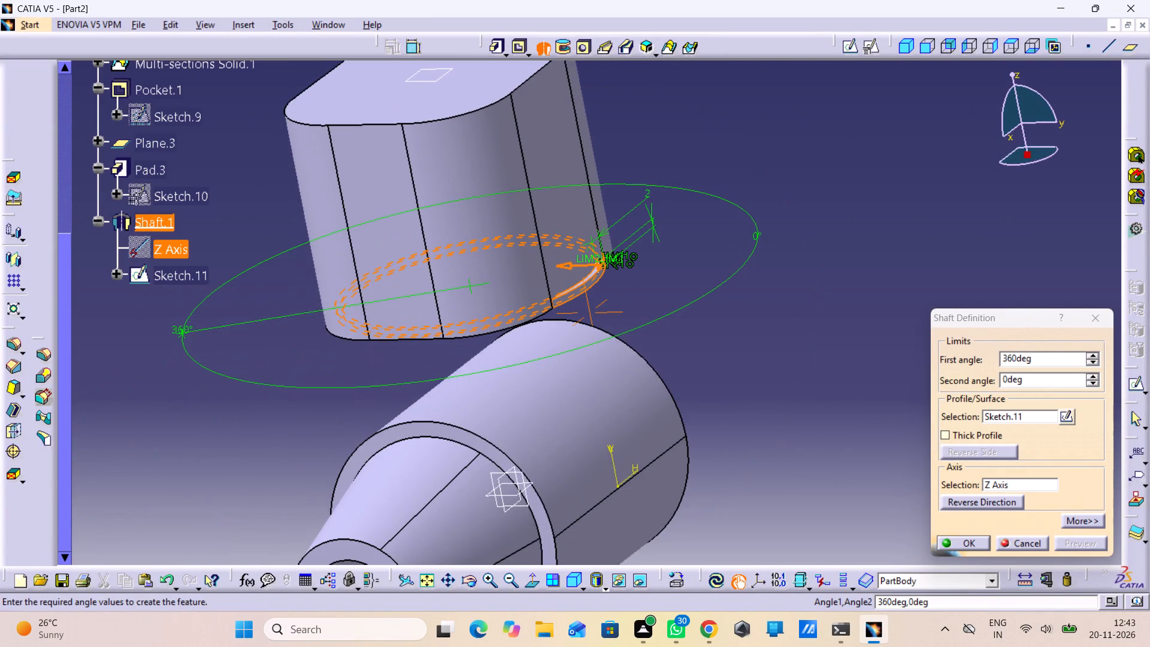
pyautogui.moveTo(521, 537); pyautogui.dragTo(686, 500, button='middle')
pyautogui.moveTo(519, 529); pyautogui.dragTo(686, 500, button='right')
pyautogui.moveTo(480, 412); pyautogui.dragTo(606, 273, button='middle')
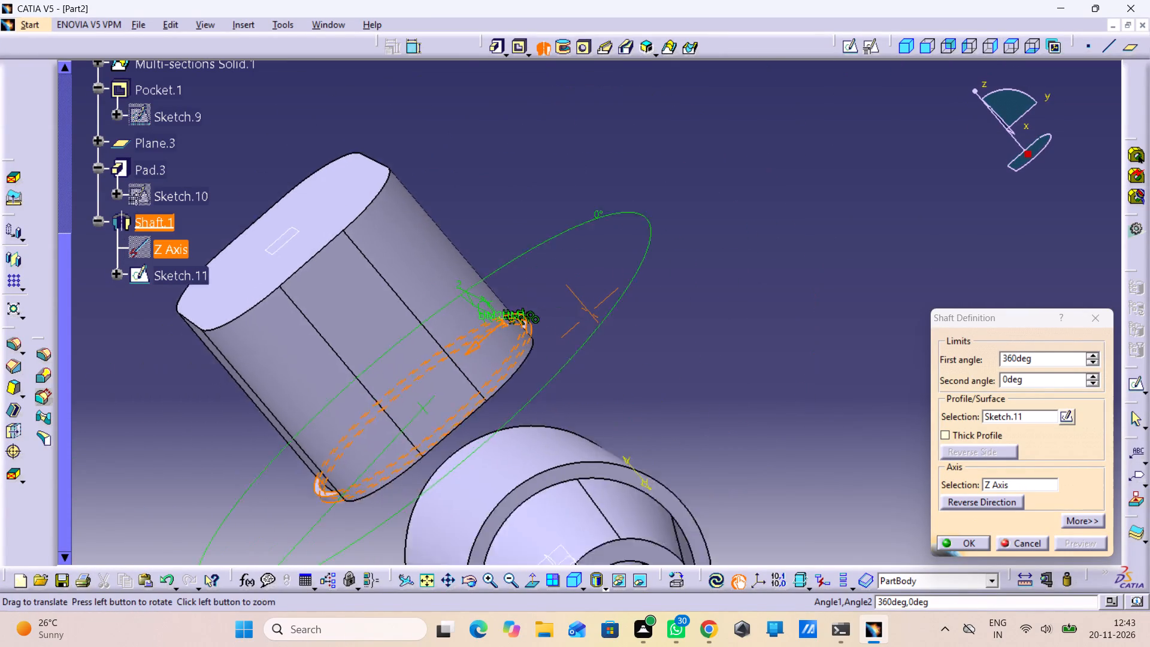
pyautogui.moveTo(606, 273); pyautogui.dragTo(728, 201, button='middle')
pyautogui.moveTo(531, 248); pyautogui.dragTo(686, 155, button='middle')
pyautogui.moveTo(531, 248); pyautogui.dragTo(688, 156, button='right')
pyautogui.moveTo(498, 304); pyautogui.dragTo(649, 409, button='middle')
pyautogui.moveTo(505, 309); pyautogui.dragTo(649, 409, button='right')
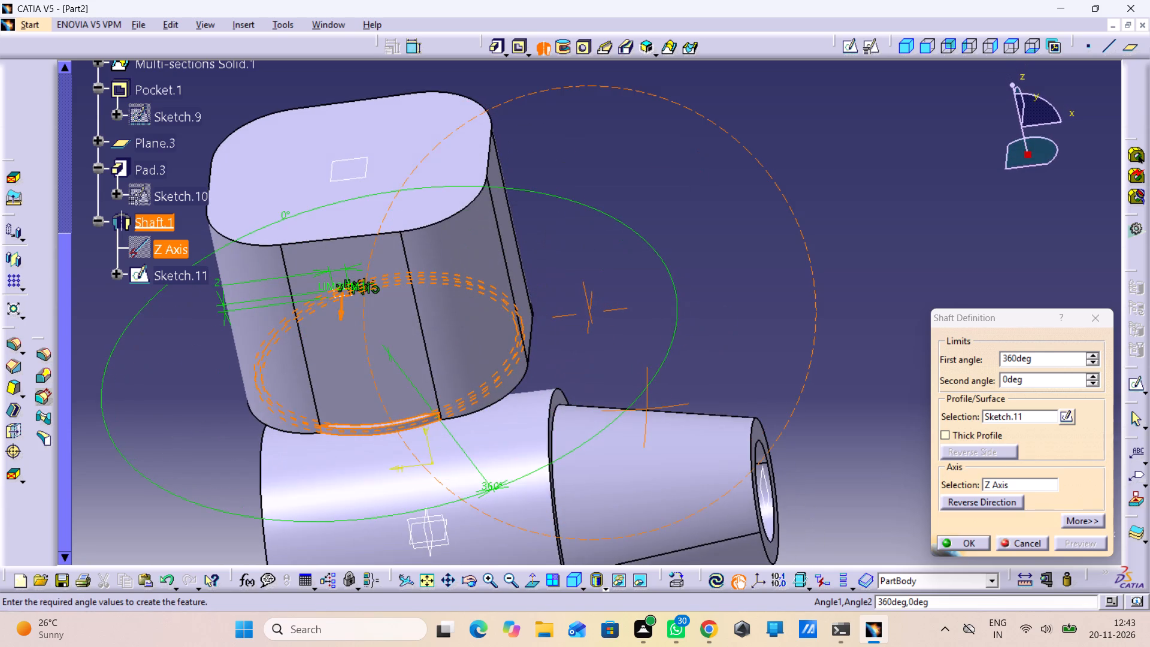
pyautogui.moveTo(473, 386); pyautogui.dragTo(693, 377, button='middle')
pyautogui.moveTo(473, 386); pyautogui.dragTo(693, 377, button='right')
pyautogui.moveTo(426, 455); pyautogui.dragTo(627, 454, button='middle')
pyautogui.moveTo(429, 453); pyautogui.dragTo(625, 454, button='right')
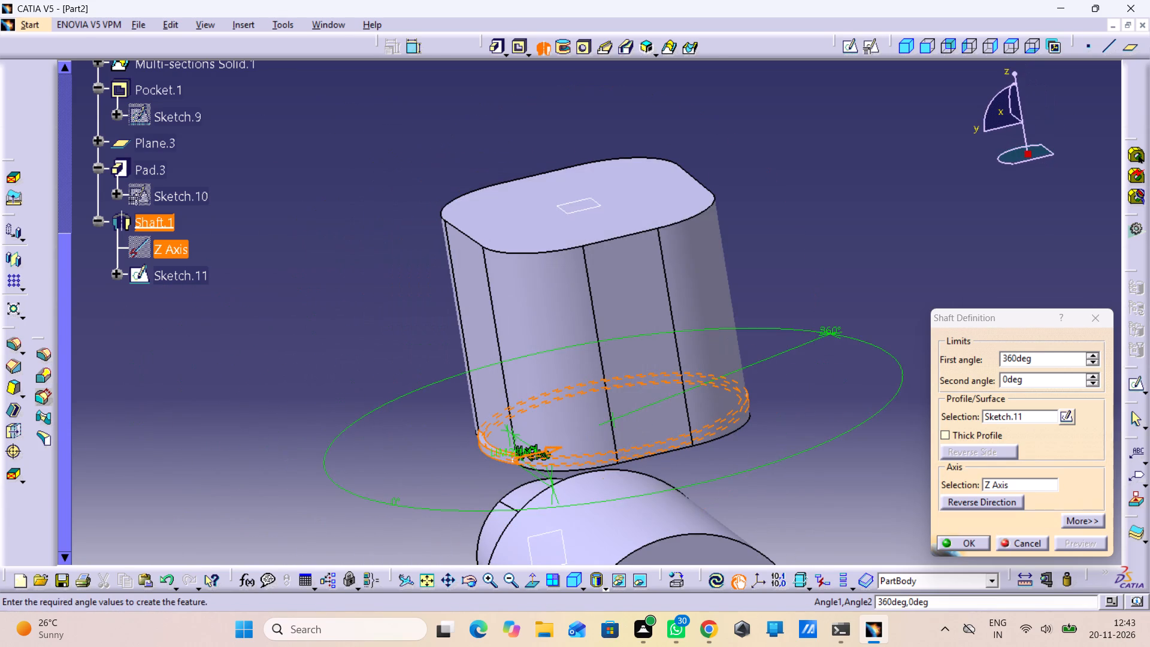
pyautogui.moveTo(535, 419); pyautogui.dragTo(727, 430, button='middle')
pyautogui.moveTo(532, 410); pyautogui.dragTo(727, 430, button='right')
pyautogui.moveTo(591, 412); pyautogui.dragTo(715, 370, button='middle')
pyautogui.moveTo(615, 408); pyautogui.dragTo(715, 370, button='right')
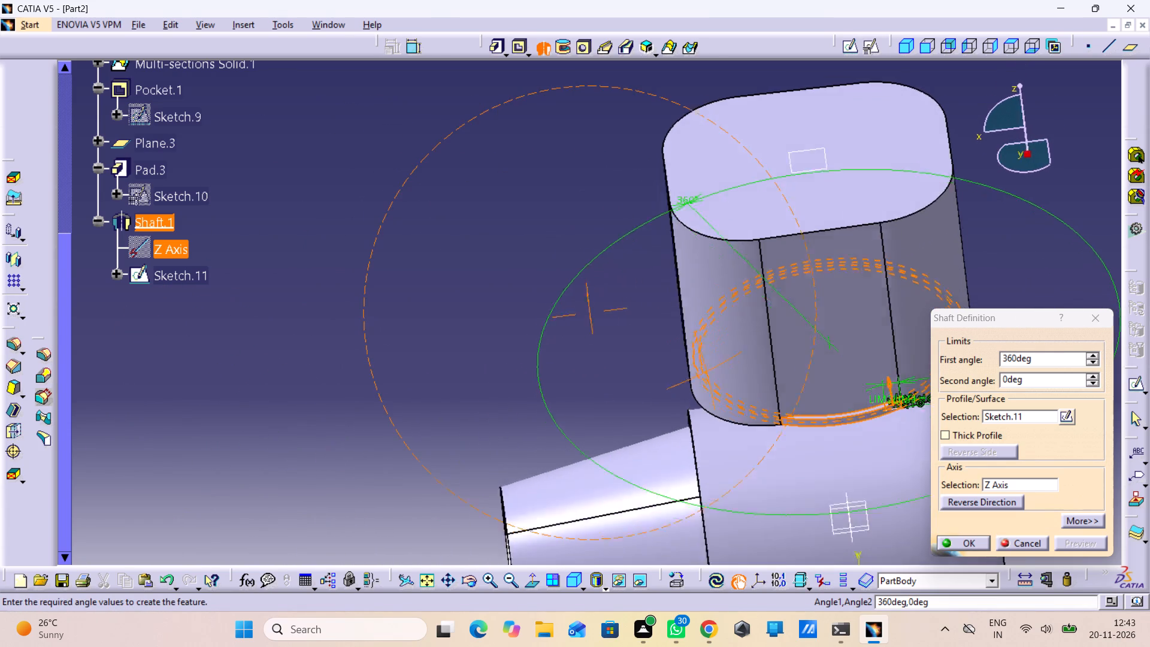
pyautogui.moveTo(715, 370); pyautogui.dragTo(719, 367, button='middle')
pyautogui.moveTo(715, 370); pyautogui.dragTo(719, 367, button='right')
pyautogui.moveTo(879, 383); pyautogui.dragTo(883, 326, button='middle')
pyautogui.moveTo(879, 383); pyautogui.dragTo(880, 342, button='right')
pyautogui.moveTo(846, 443); pyautogui.dragTo(549, 453, button='middle')
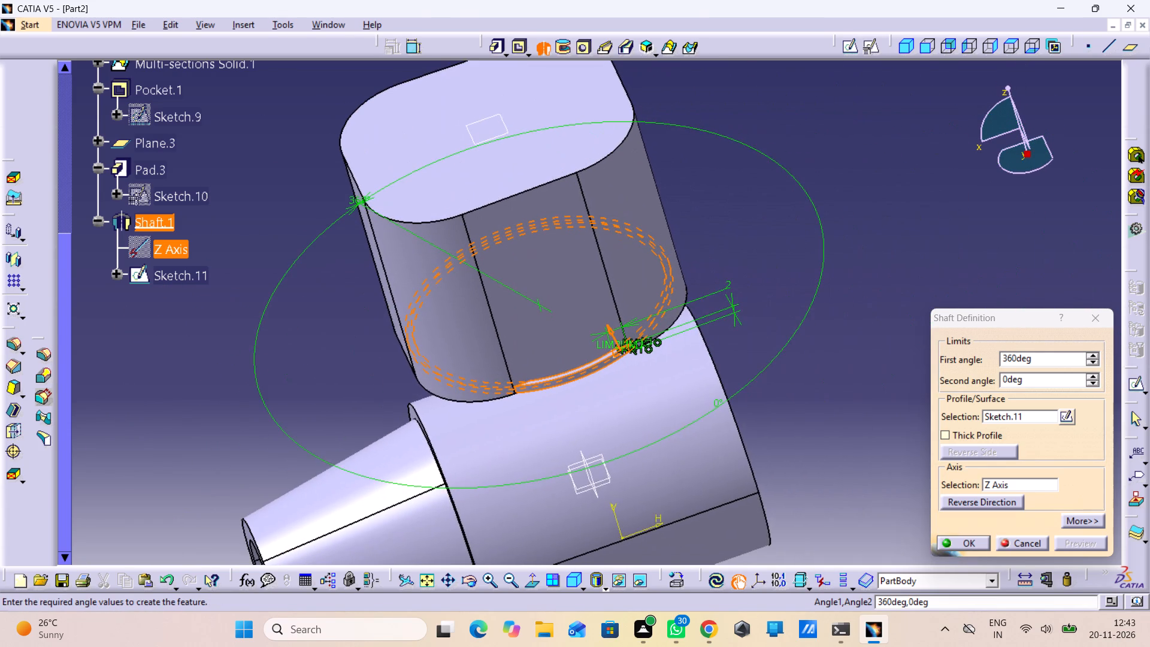
pyautogui.moveTo(532, 115); pyautogui.dragTo(606, 104, button='middle')
pyautogui.moveTo(543, 116); pyautogui.dragTo(606, 104, button='right')
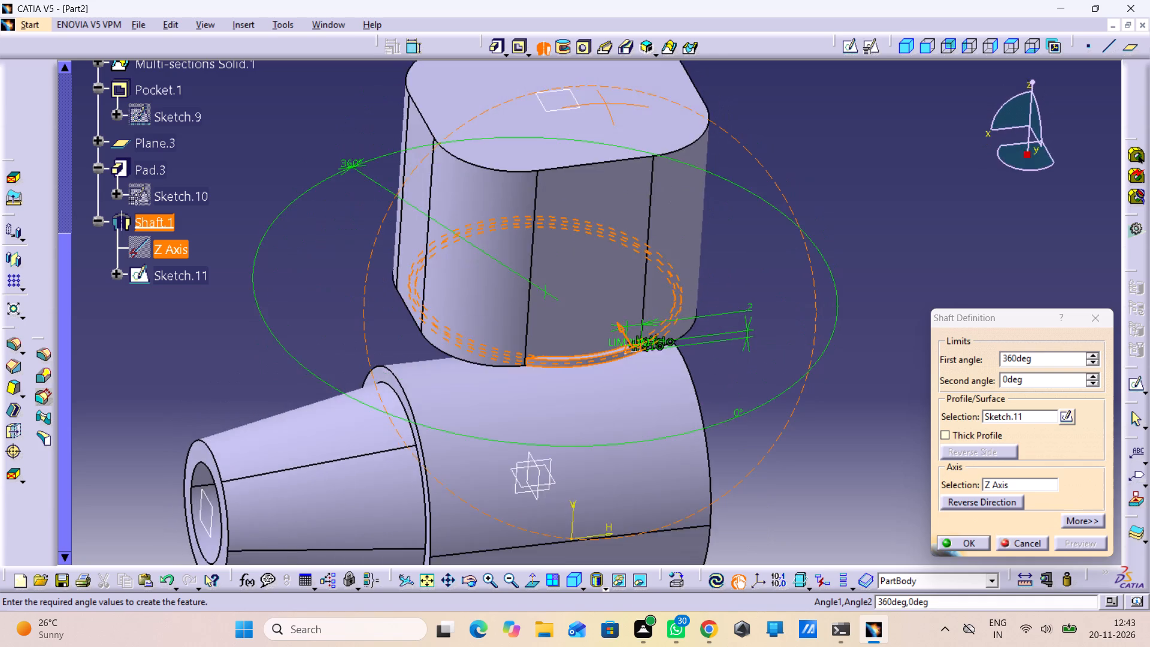
pyautogui.moveTo(606, 104); pyautogui.dragTo(610, 69, button='middle')
pyautogui.moveTo(606, 104); pyautogui.dragTo(610, 69, button='right')
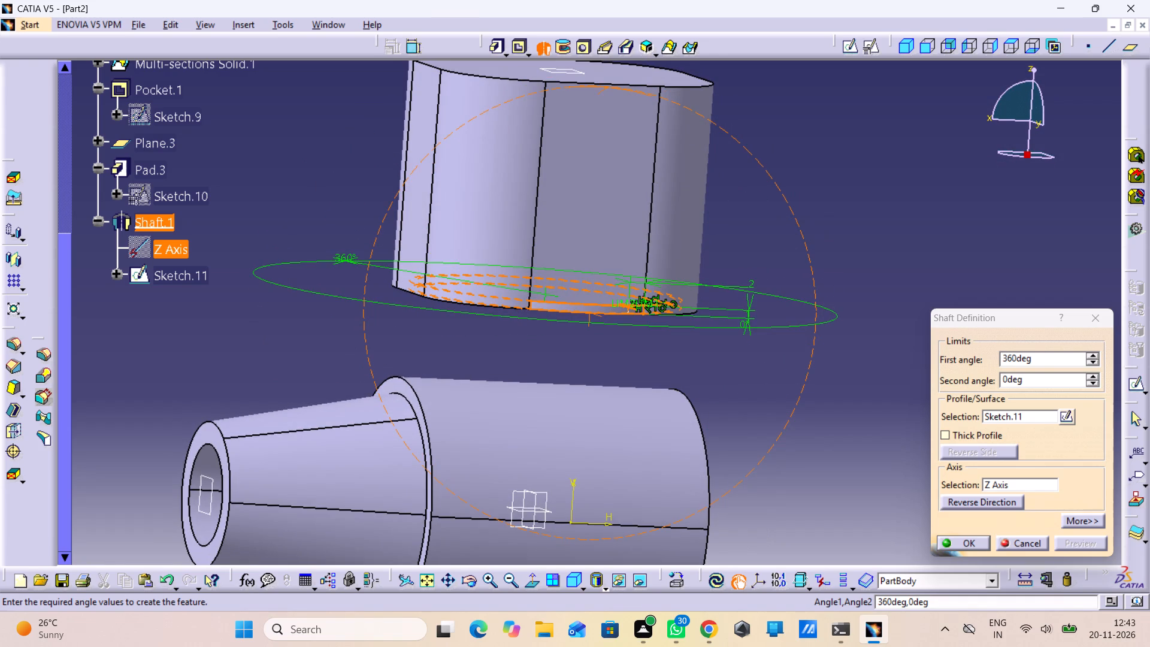
# Reverse the shaft's revolve direction at the rectangle profile and preview it again.
pyautogui.moveTo(678, 335); pyautogui.dragTo(584, 154, button='middle')
pyautogui.rightClick(678, 333)
pyautogui.click(830, 287)
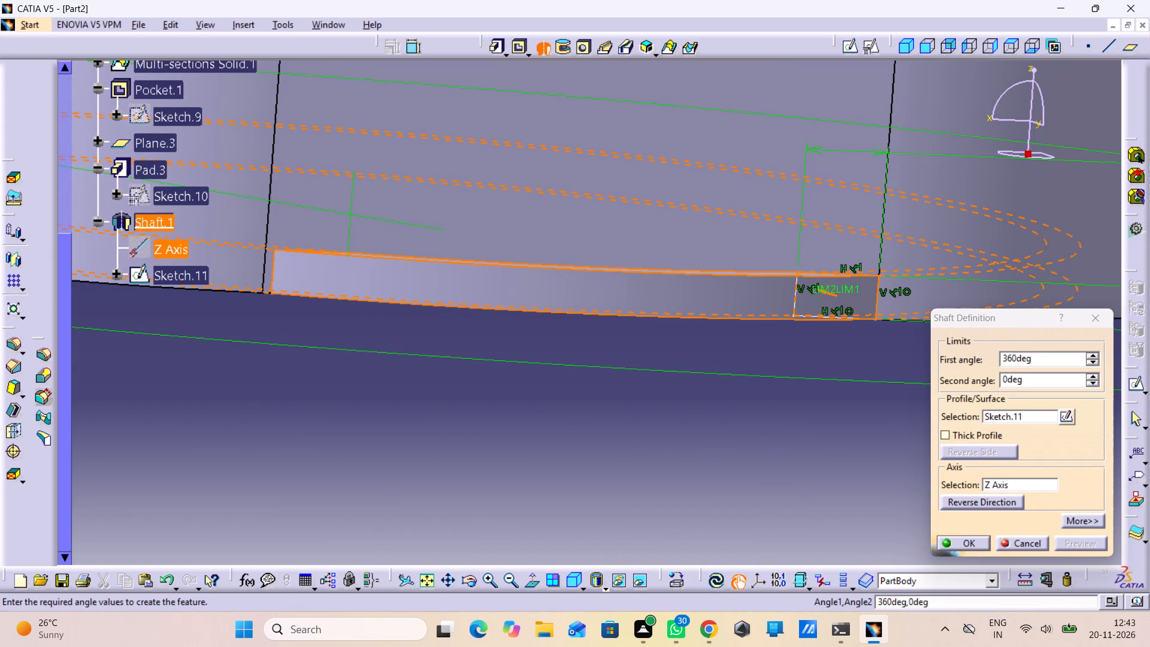
pyautogui.click(819, 289)
pyautogui.click(1092, 541)
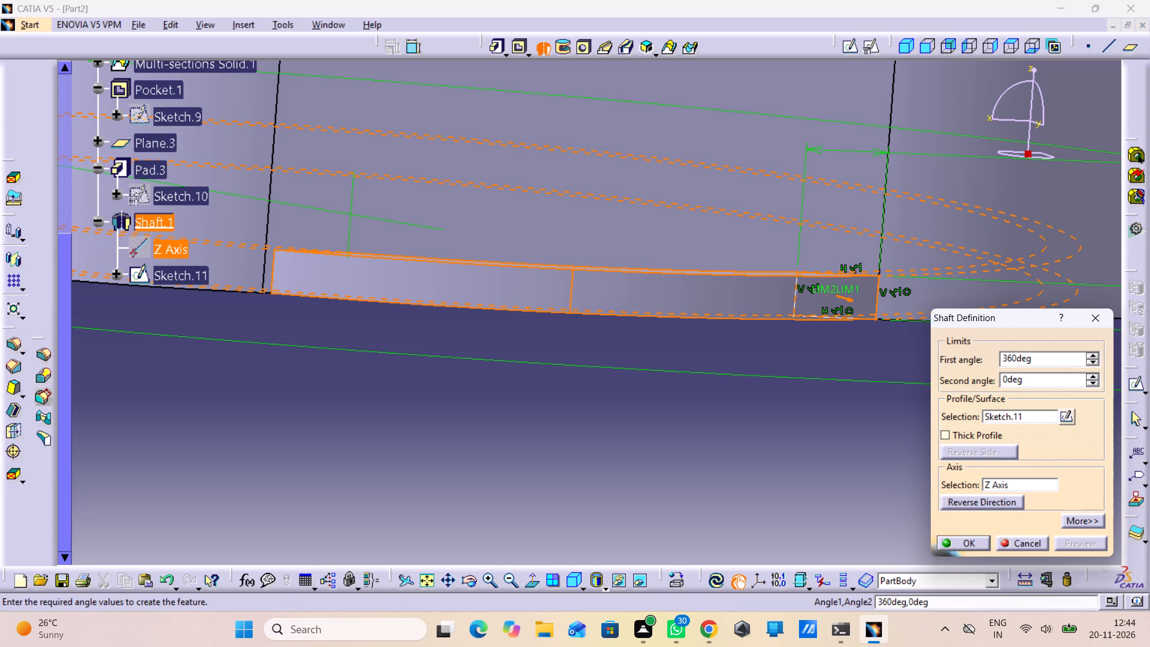
# Set the shaft's second angle to 180 degrees.
pyautogui.moveTo(1031, 383); pyautogui.dragTo(958, 377)
pyautogui.press('1')
pyautogui.press('8')
pyautogui.press('7')
pyautogui.press('0')
pyautogui.press('BackSpace')
pyautogui.press('F12')
pyautogui.press('BackSpace')
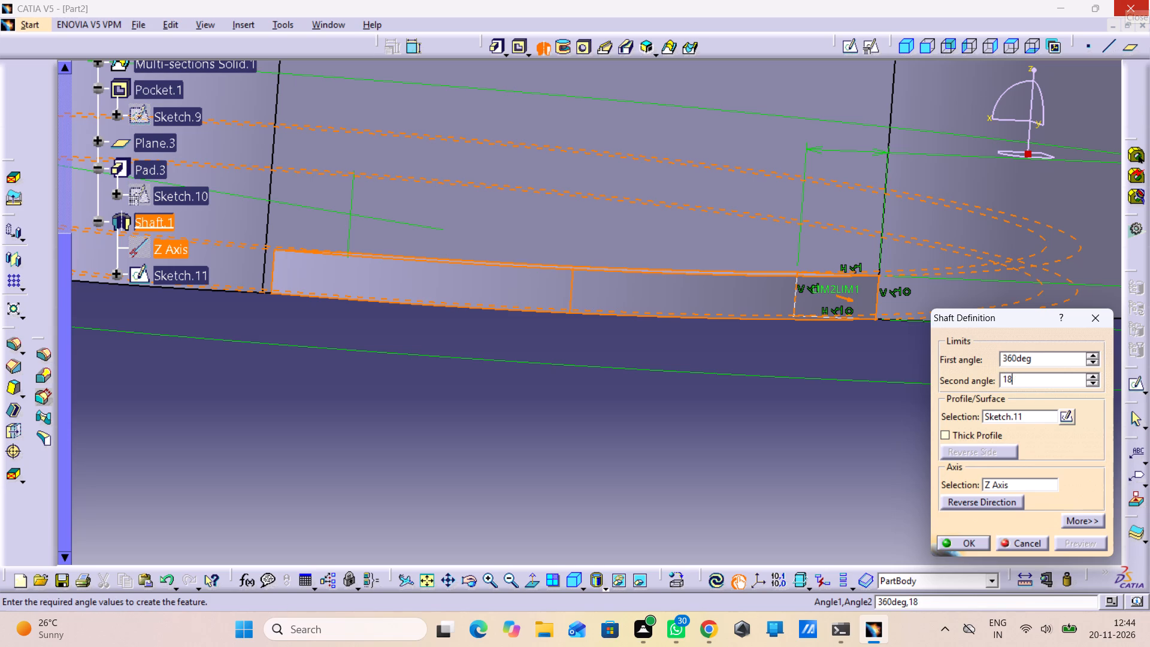
pyautogui.press('0')
pyautogui.click(783, 509)
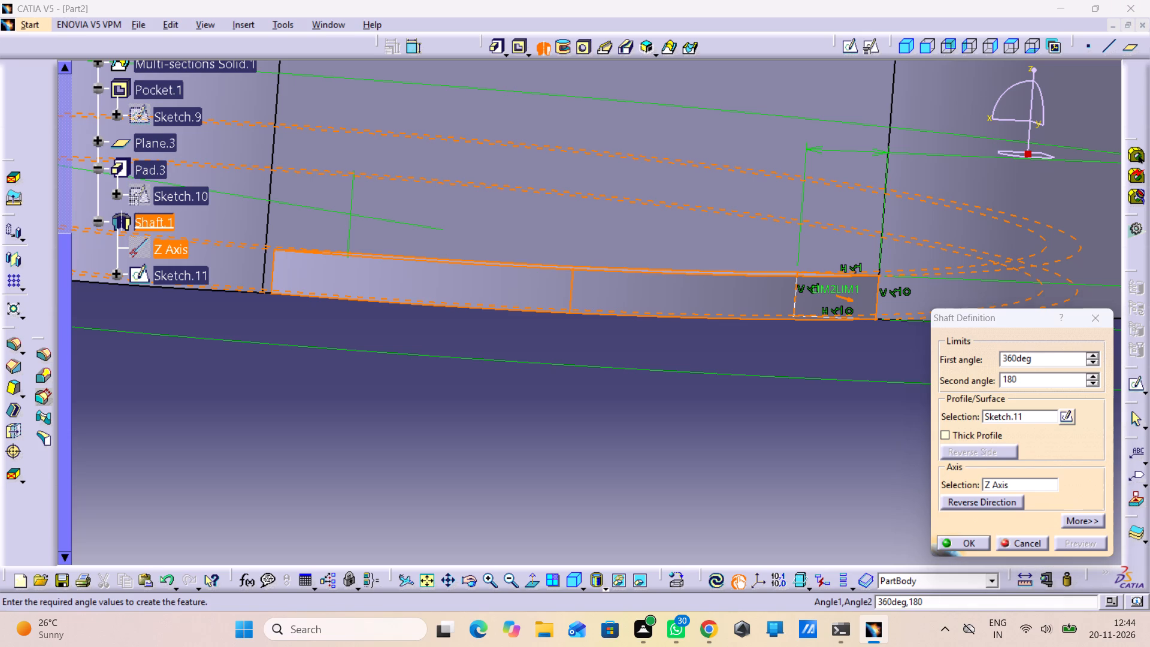
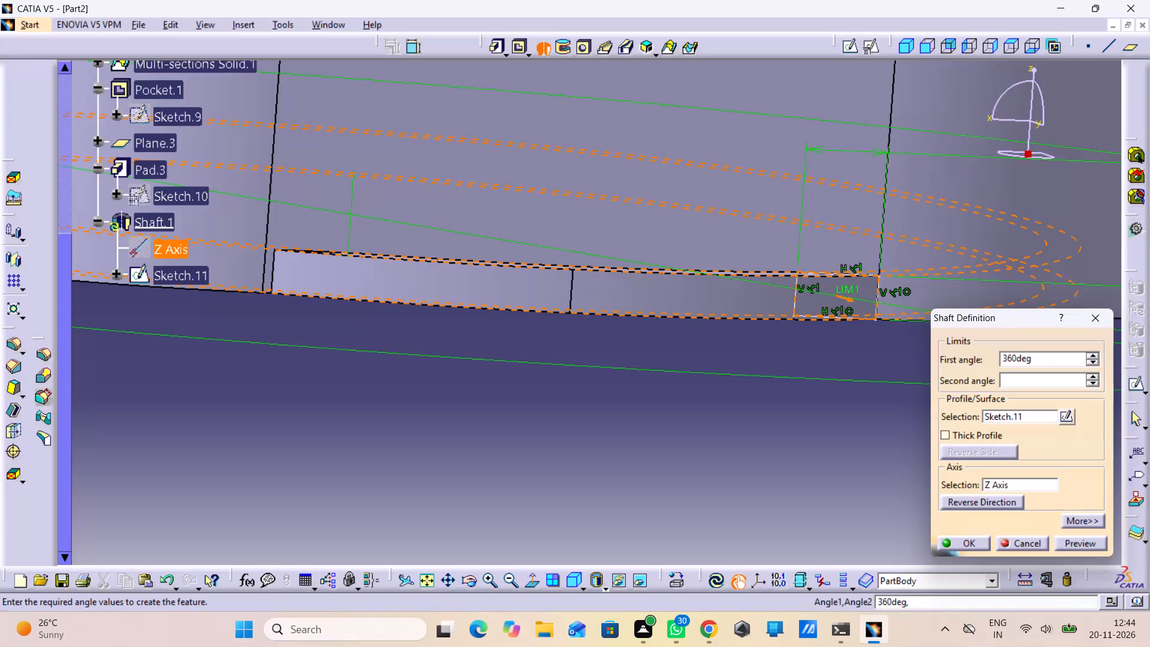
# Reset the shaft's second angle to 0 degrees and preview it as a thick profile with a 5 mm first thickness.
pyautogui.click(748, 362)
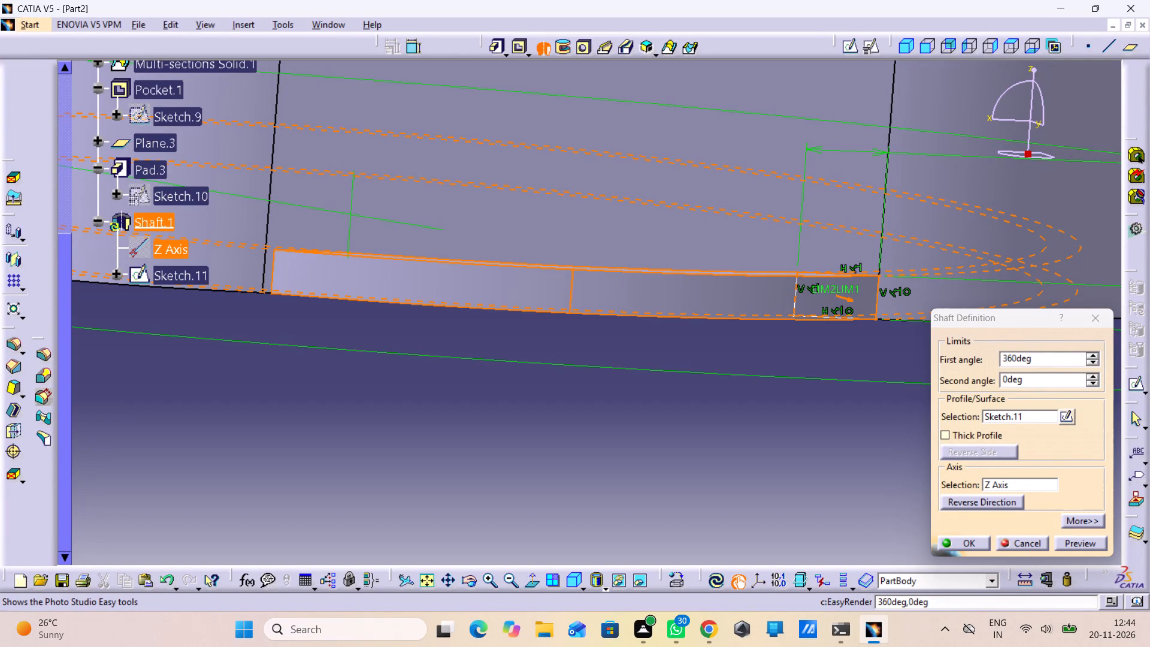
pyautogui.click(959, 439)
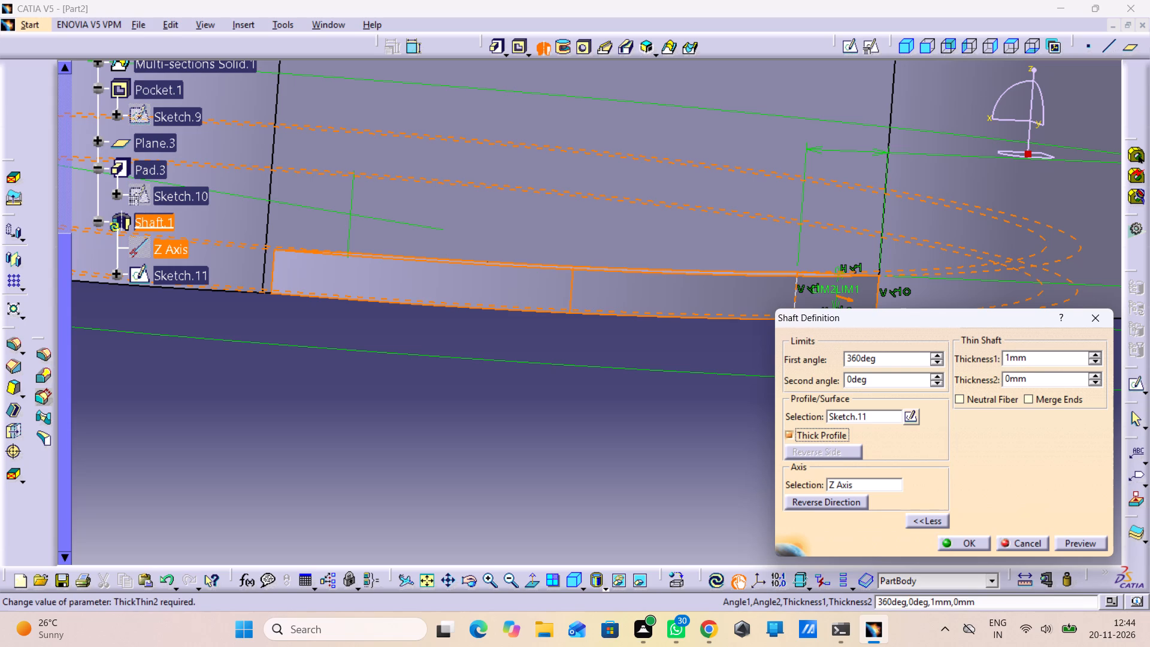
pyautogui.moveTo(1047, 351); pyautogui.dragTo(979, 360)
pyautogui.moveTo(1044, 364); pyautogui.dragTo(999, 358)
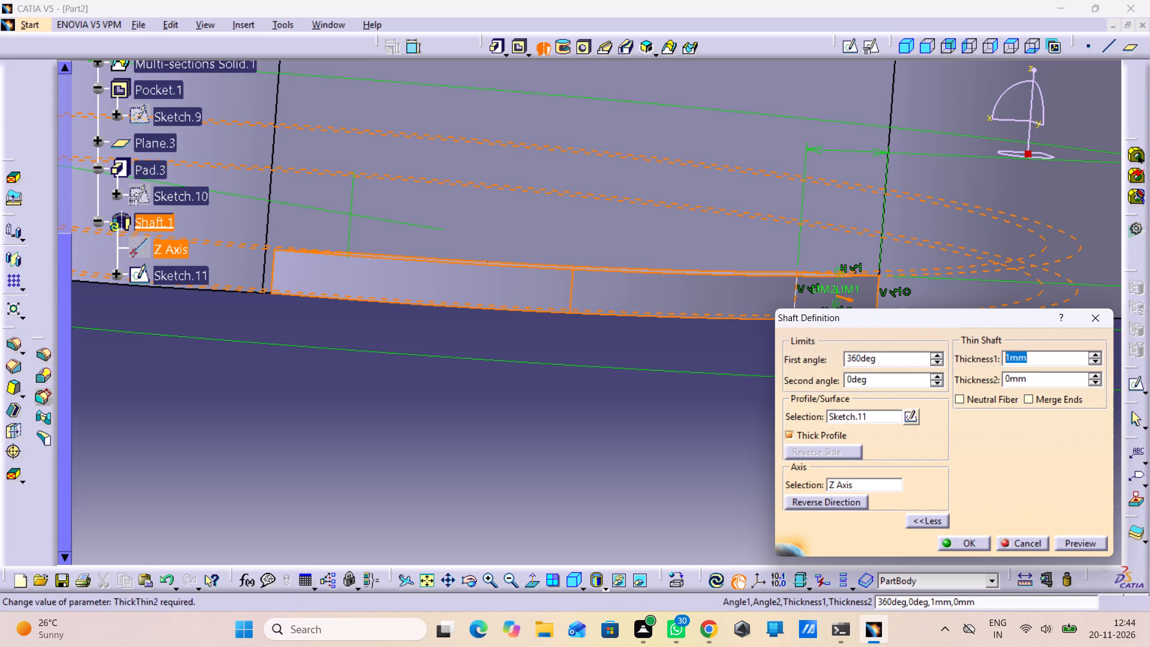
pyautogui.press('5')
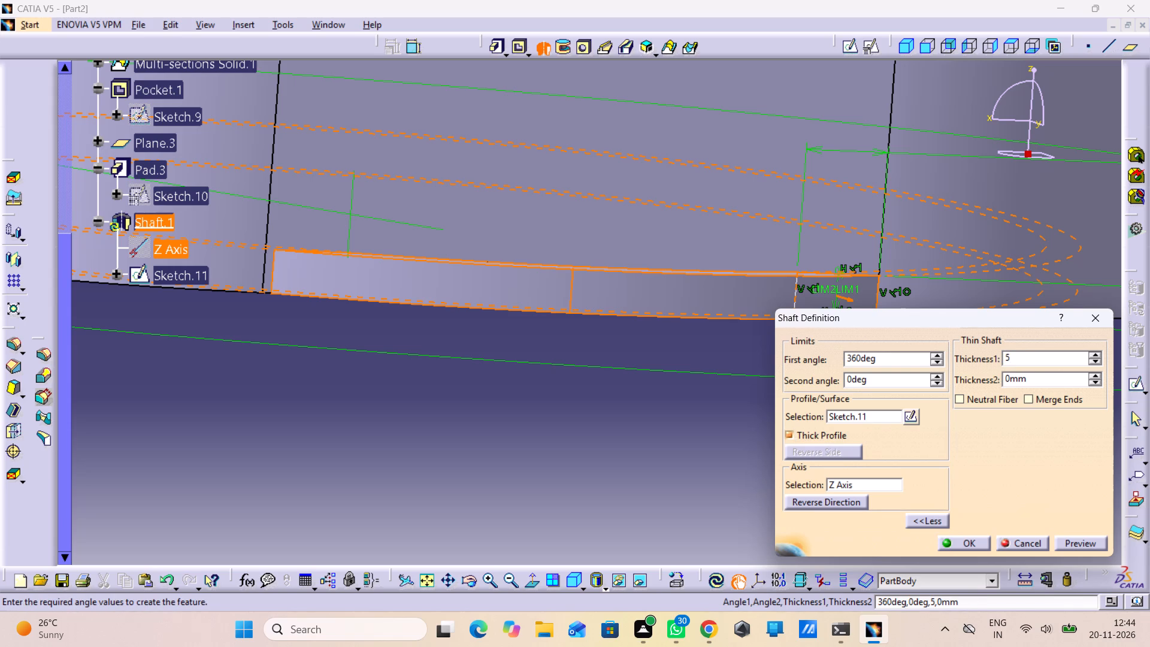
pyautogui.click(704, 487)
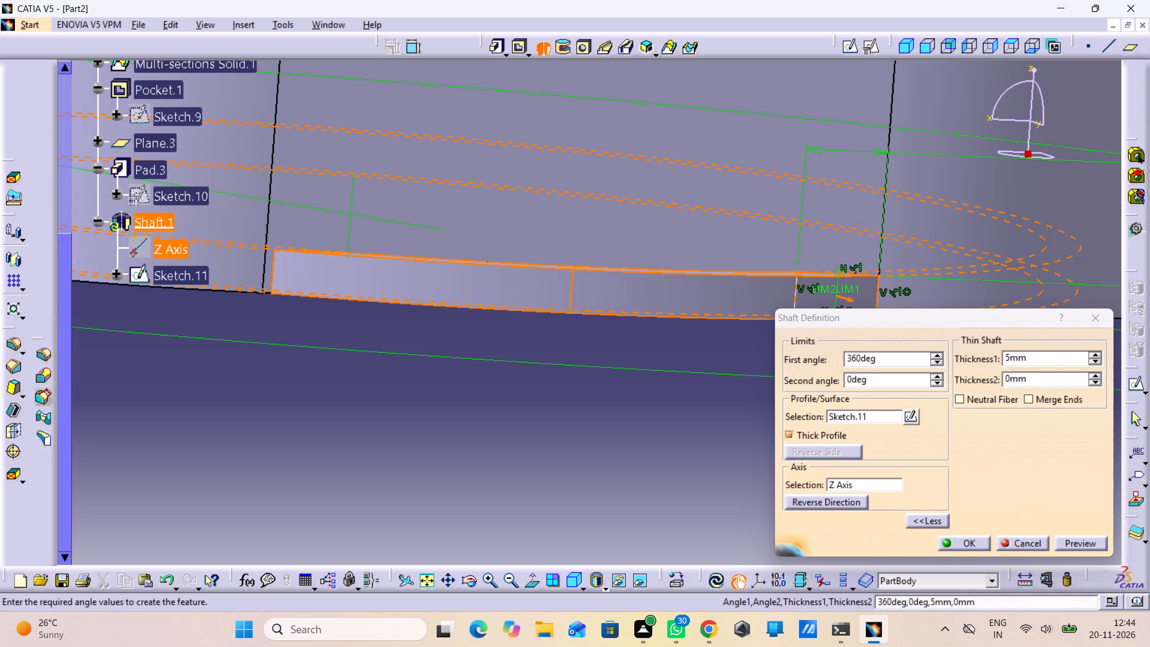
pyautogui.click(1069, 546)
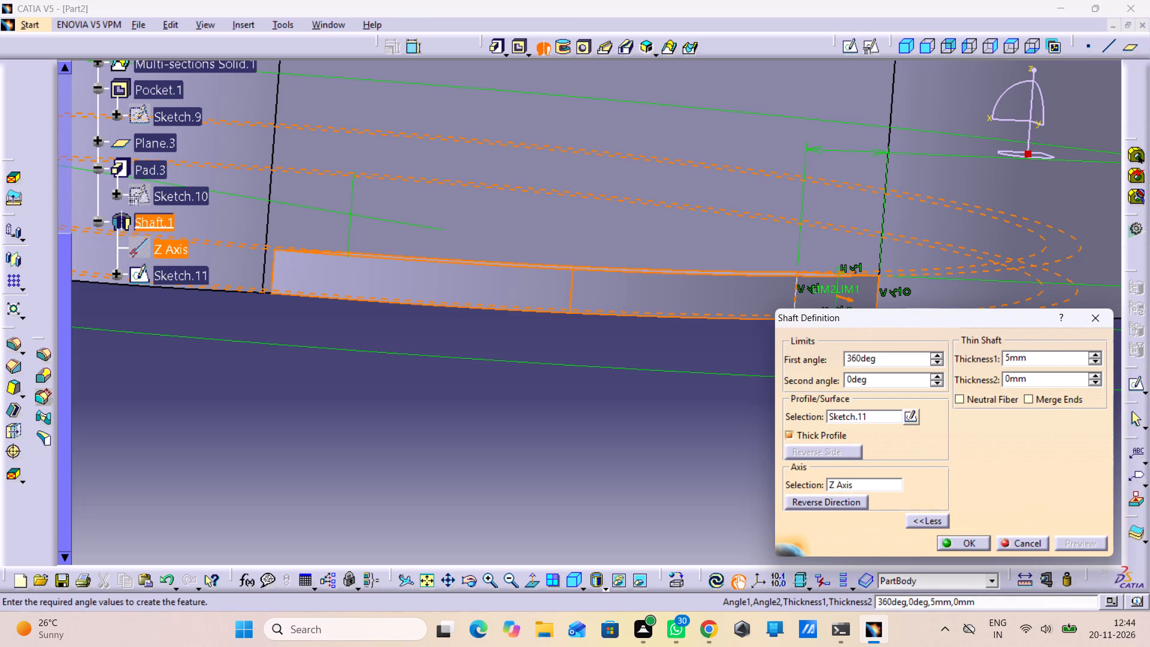
# Examine the thick-profile shaft preview around the pad's lower edge and underside from several angles.
pyautogui.moveTo(625, 392); pyautogui.dragTo(565, 322, button='middle')
pyautogui.moveTo(564, 317); pyautogui.dragTo(538, 306, button='middle')
pyautogui.scroll(-1, 564, 317)
pyautogui.moveTo(564, 317); pyautogui.dragTo(538, 306, button='right')
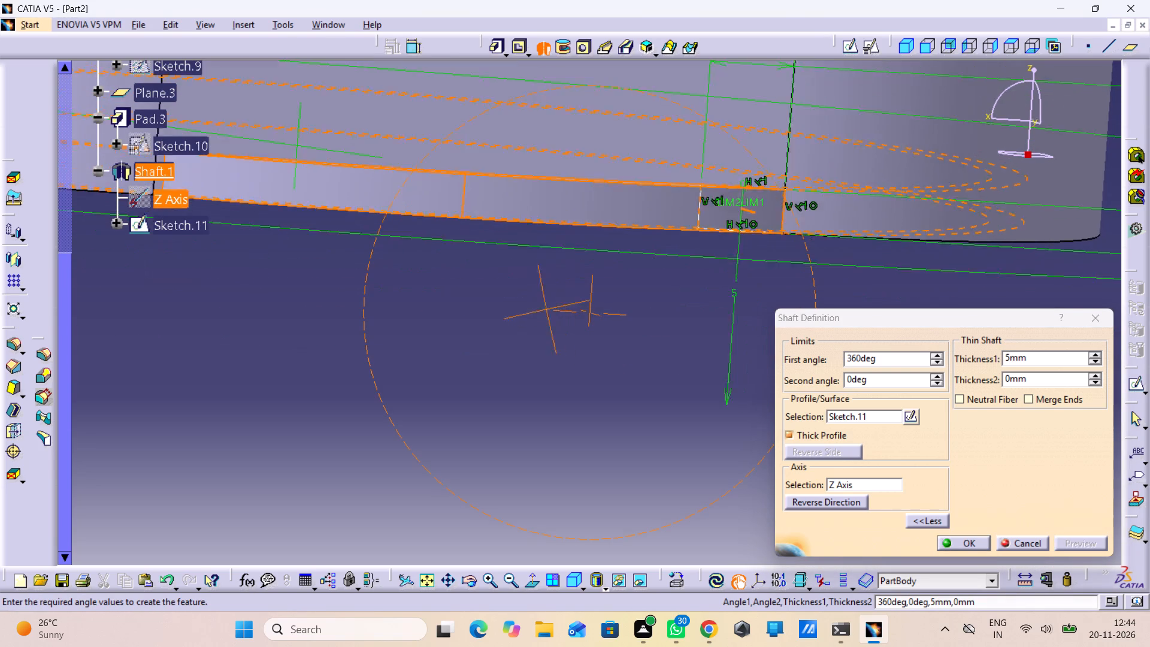
pyautogui.moveTo(538, 306); pyautogui.dragTo(747, 268, button='middle')
pyautogui.moveTo(538, 306); pyautogui.dragTo(747, 268, button='right')
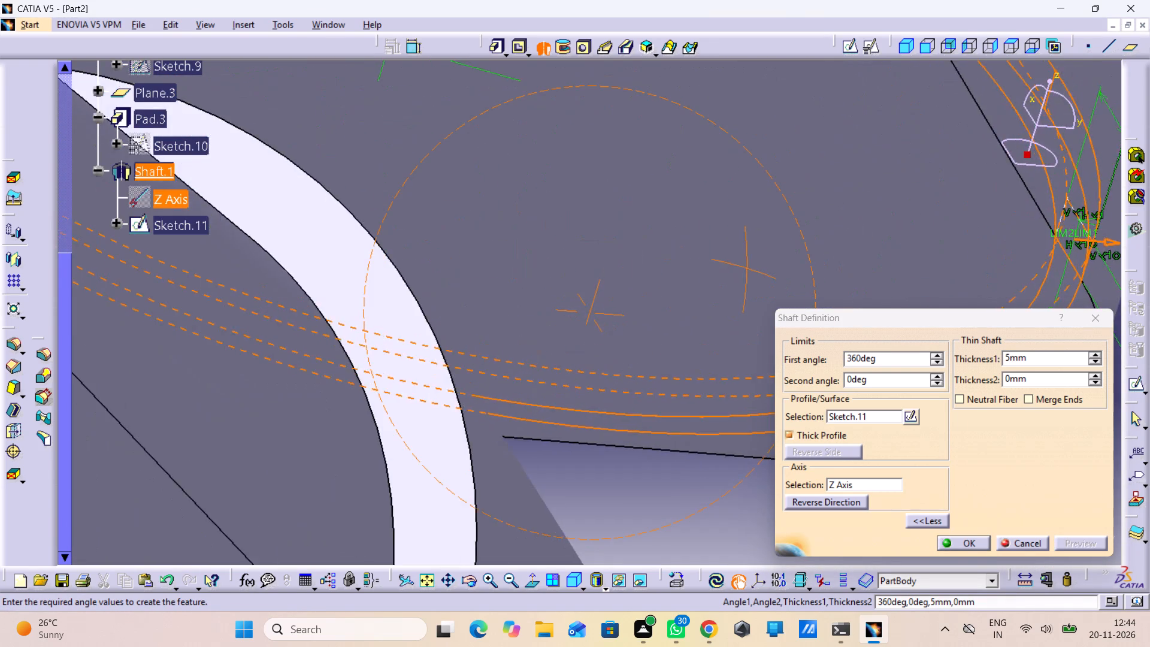
pyautogui.moveTo(747, 268); pyautogui.dragTo(543, 262, button='middle')
pyautogui.moveTo(747, 268); pyautogui.dragTo(543, 262, button='right')
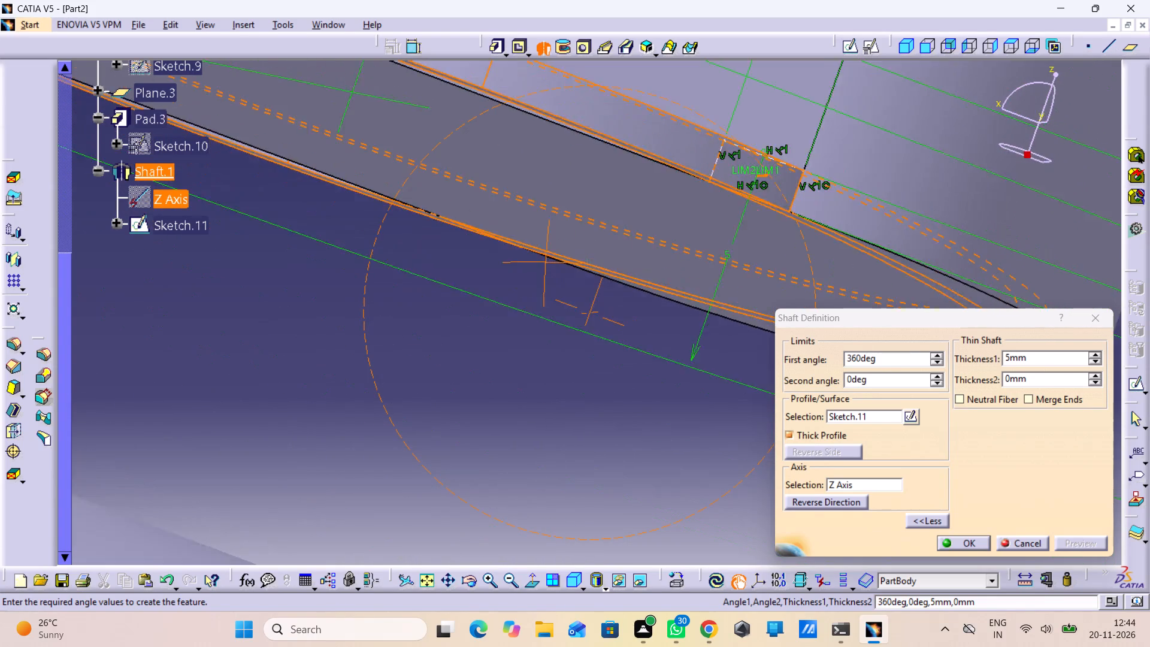
pyautogui.moveTo(543, 262); pyautogui.dragTo(492, 269, button='middle')
pyautogui.moveTo(543, 262); pyautogui.dragTo(492, 269, button='right')
pyautogui.moveTo(574, 235); pyautogui.dragTo(573, 273, button='middle')
pyautogui.rightClick(574, 235)
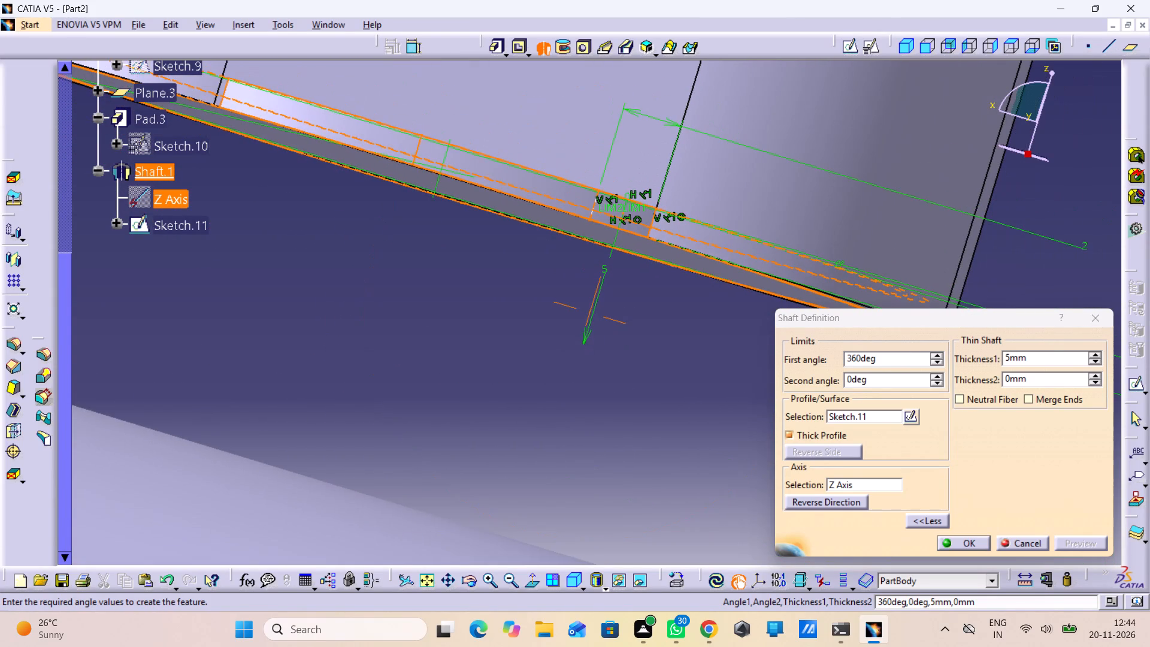
pyautogui.moveTo(570, 309); pyautogui.dragTo(590, 350, button='middle')
pyautogui.rightClick(570, 309)
pyautogui.moveTo(611, 315); pyautogui.dragTo(619, 310, button='middle')
pyautogui.moveTo(616, 315); pyautogui.dragTo(619, 310, button='right')
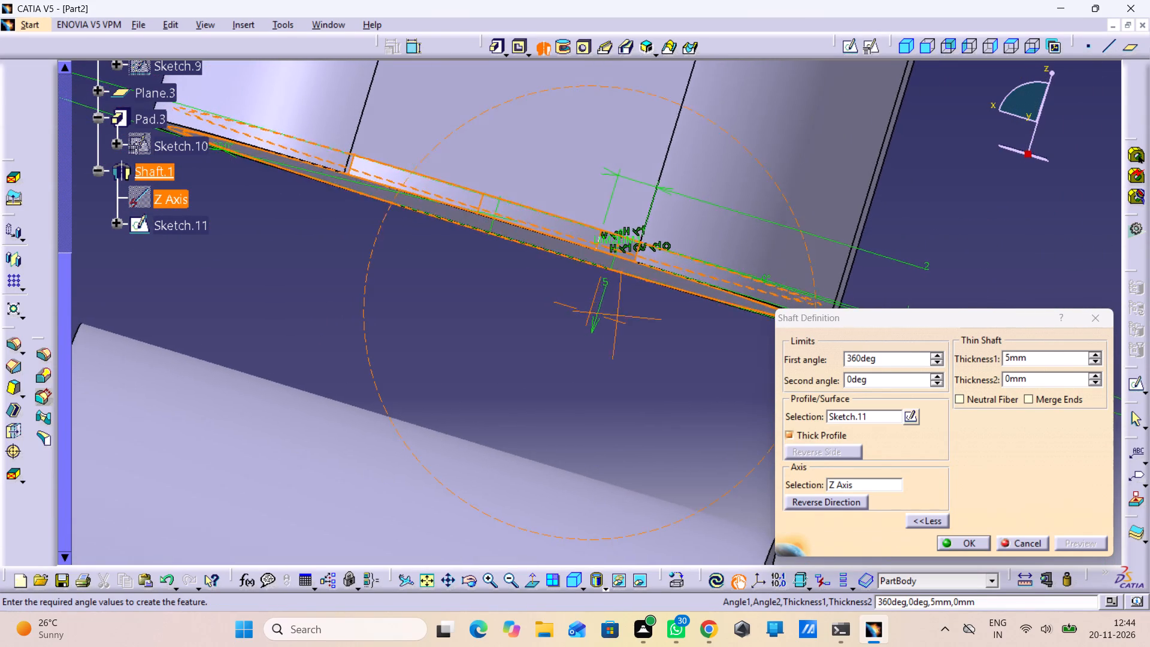
pyautogui.moveTo(619, 310); pyautogui.dragTo(703, 308, button='right')
pyautogui.moveTo(619, 310); pyautogui.dragTo(703, 308, button='middle')
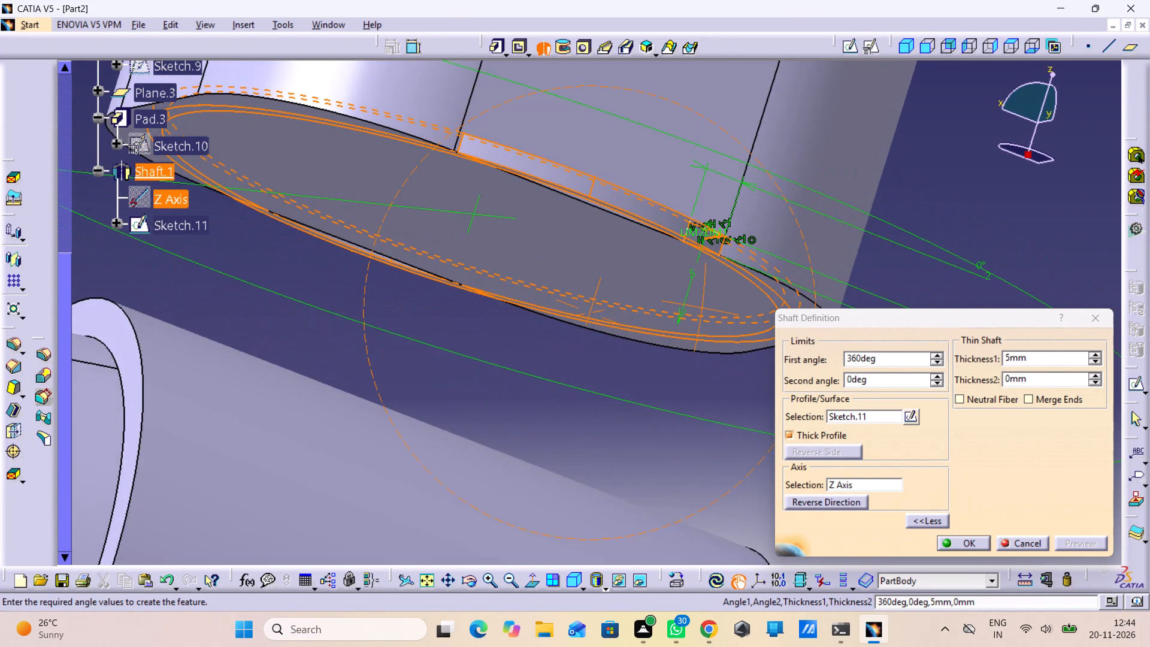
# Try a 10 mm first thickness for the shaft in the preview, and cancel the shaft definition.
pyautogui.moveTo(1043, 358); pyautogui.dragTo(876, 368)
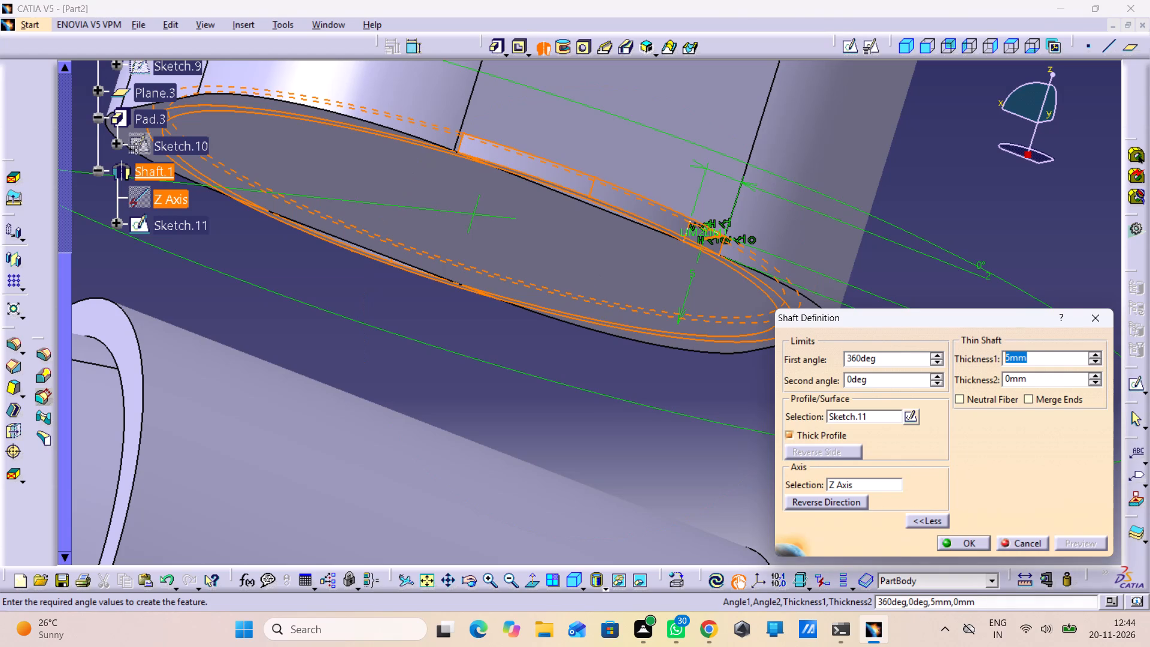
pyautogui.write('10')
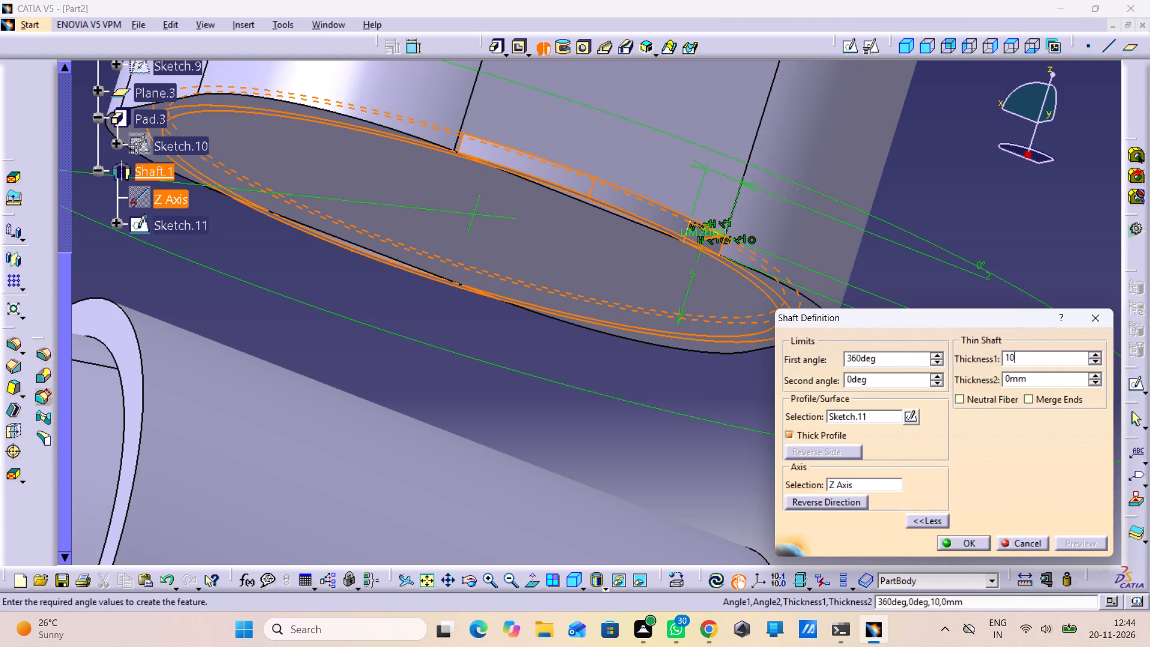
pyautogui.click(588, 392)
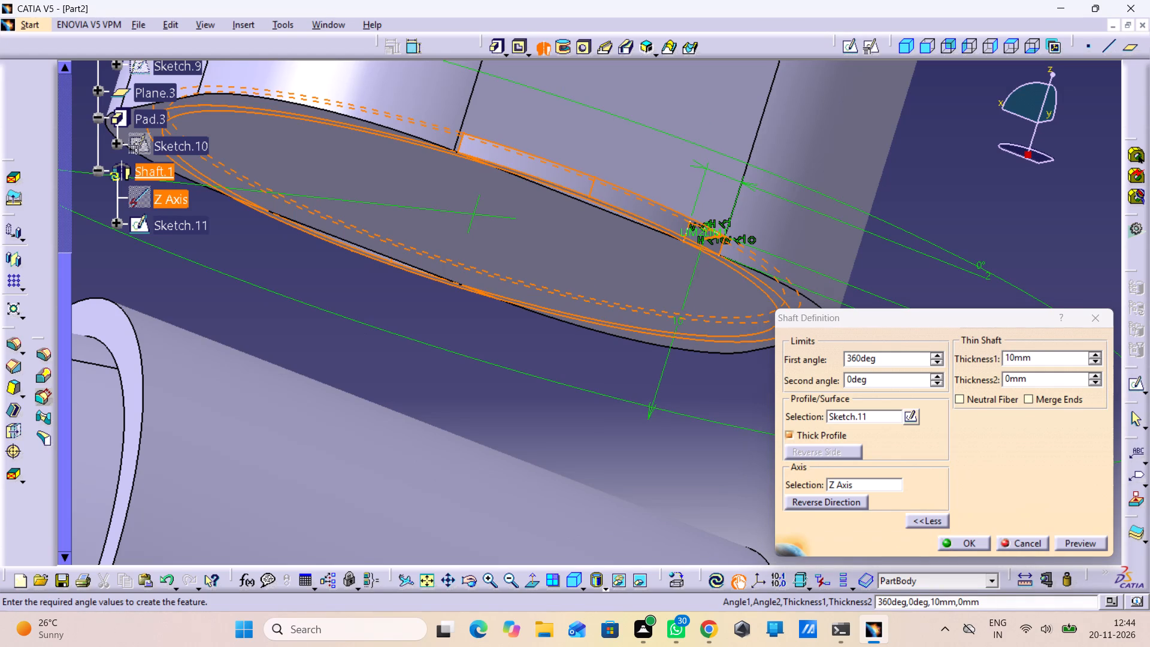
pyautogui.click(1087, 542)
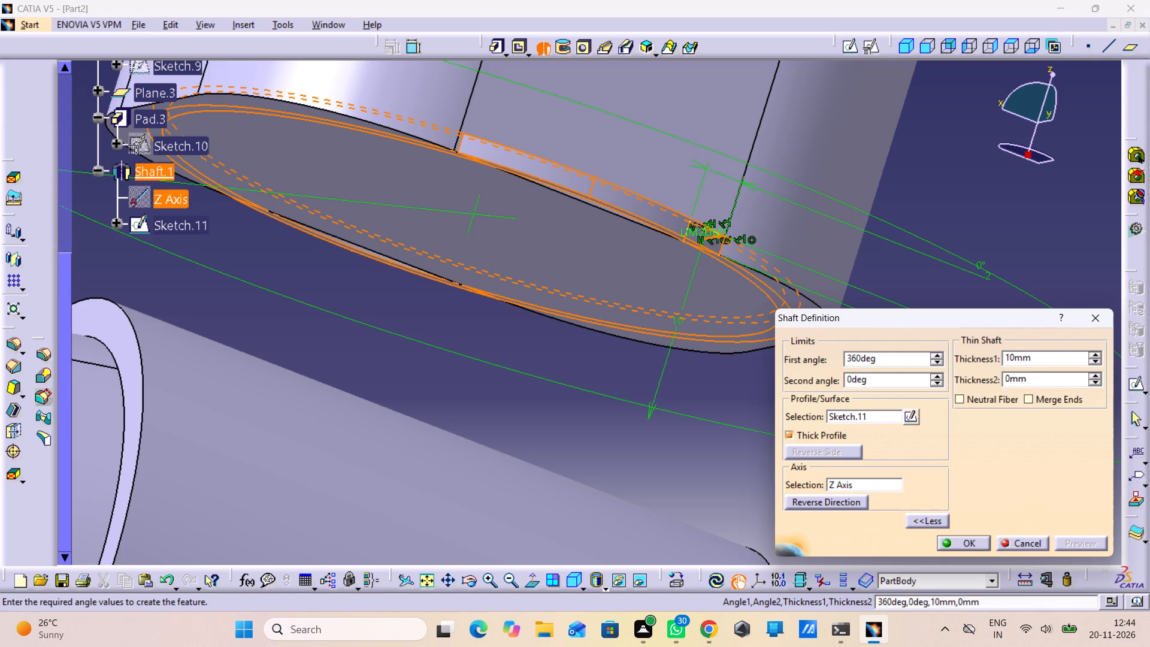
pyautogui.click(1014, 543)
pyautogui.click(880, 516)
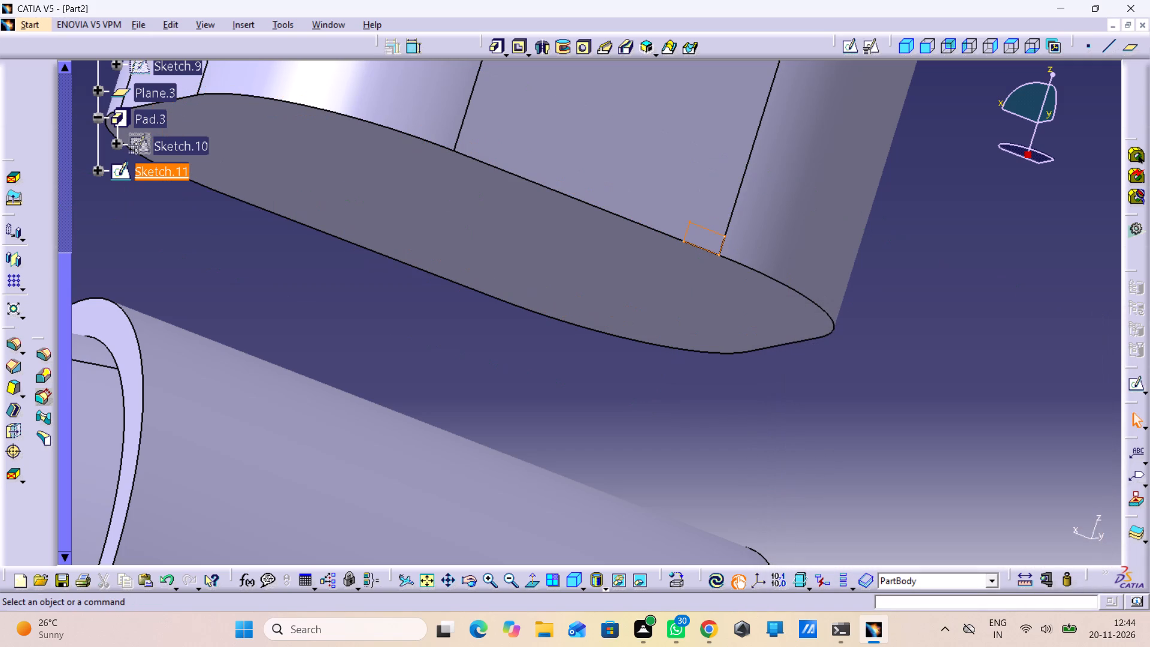
# Examine the whole part from several sides, including the rectangle profile sketch at the pad's lower edge.
pyautogui.moveTo(831, 477); pyautogui.dragTo(901, 605, button='middle')
pyautogui.rightClick(830, 476)
pyautogui.moveTo(846, 514); pyautogui.dragTo(851, 480, button='middle')
pyautogui.moveTo(846, 511); pyautogui.dragTo(851, 480, button='right')
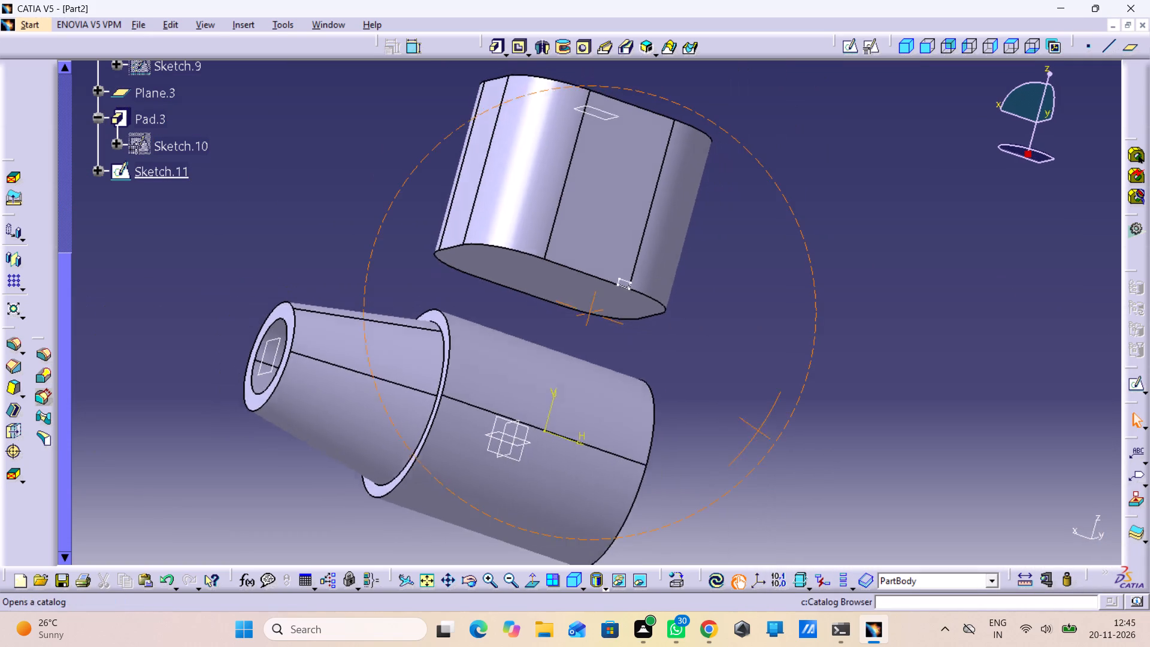
pyautogui.moveTo(851, 480); pyautogui.dragTo(833, 395, button='middle')
pyautogui.moveTo(851, 480); pyautogui.dragTo(833, 395, button='right')
pyautogui.moveTo(577, 322); pyautogui.dragTo(559, 387, button='middle')
pyautogui.moveTo(577, 322); pyautogui.dragTo(559, 387, button='right')
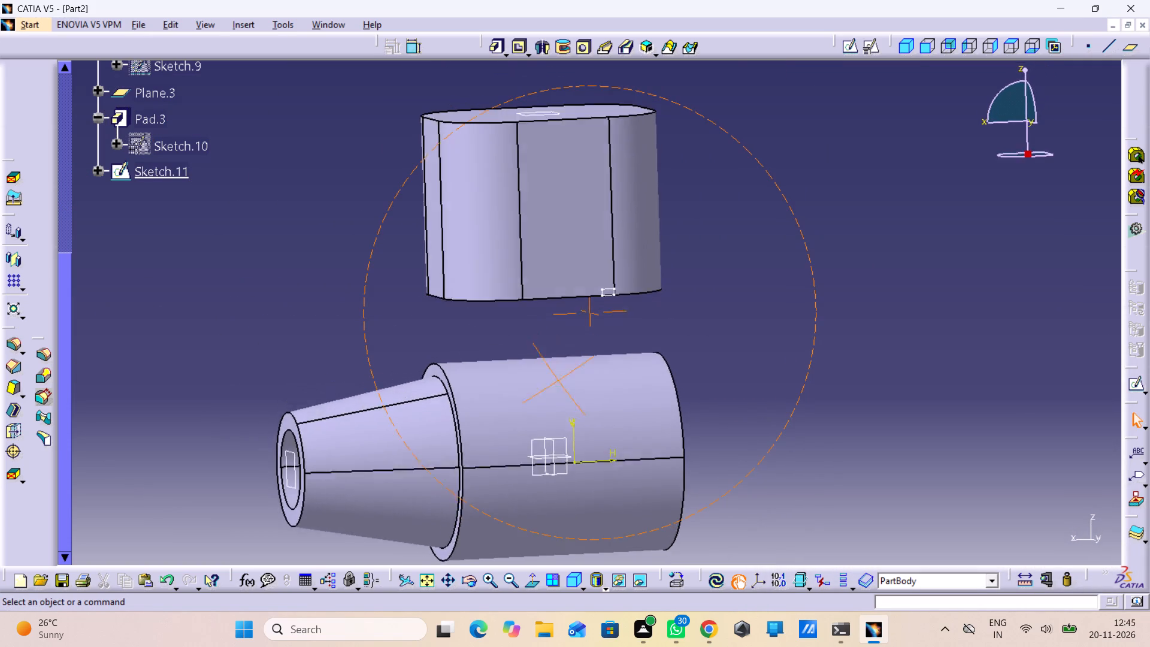
pyautogui.moveTo(559, 387); pyautogui.dragTo(567, 410, button='middle')
pyautogui.moveTo(559, 387); pyautogui.dragTo(567, 410, button='right')
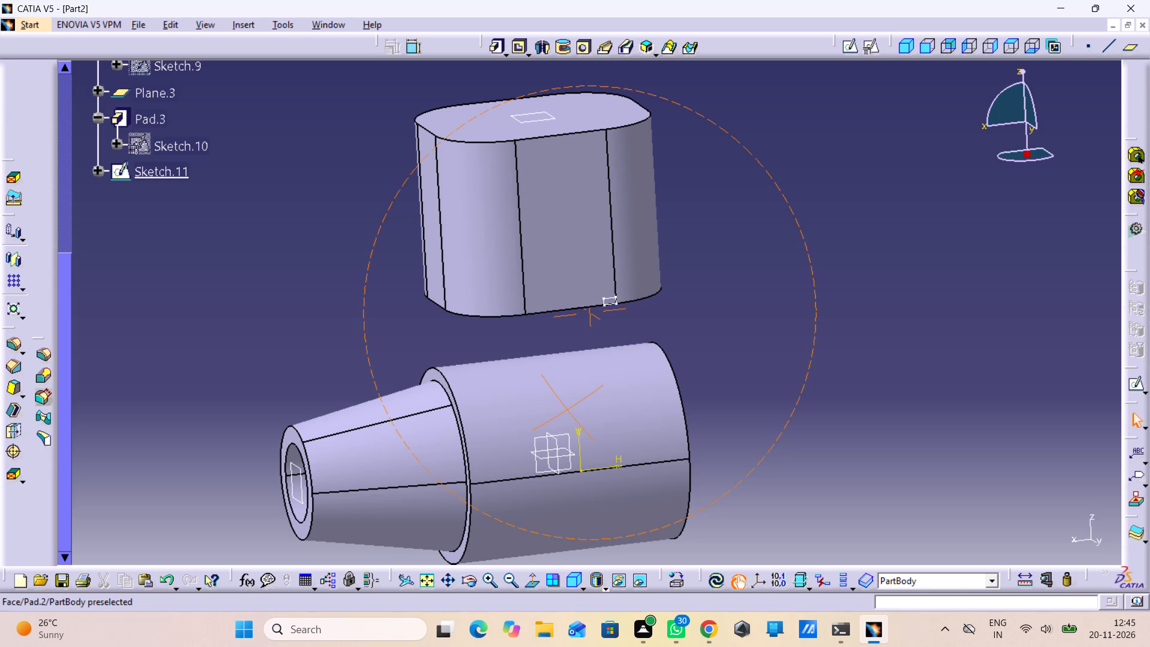
pyautogui.click(766, 389)
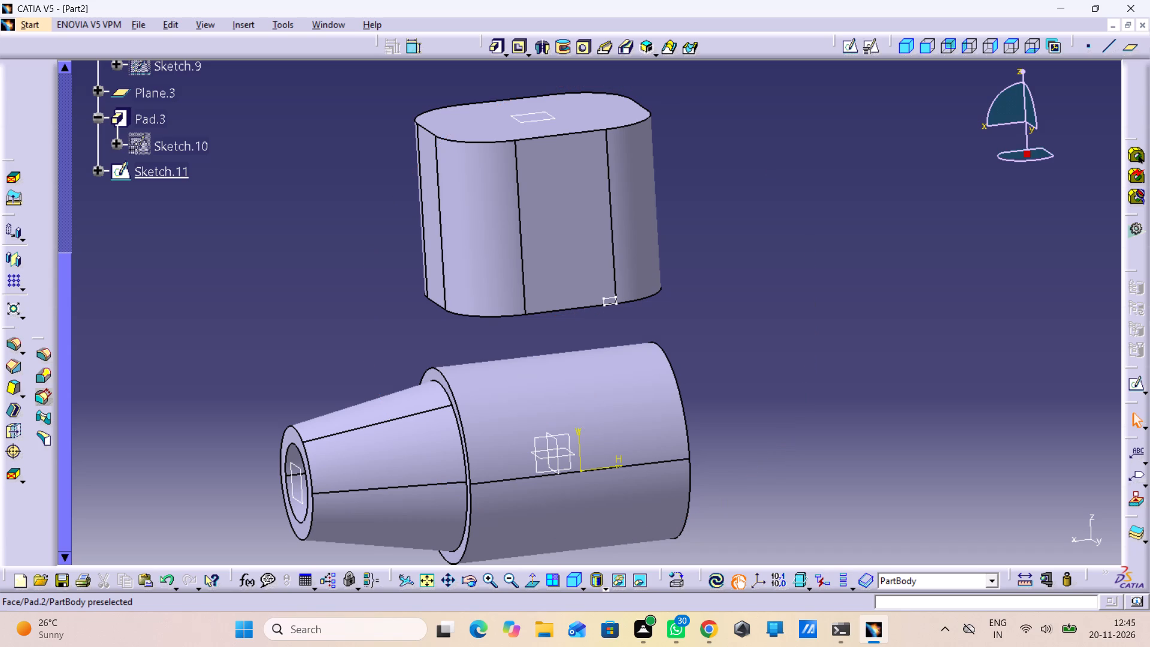
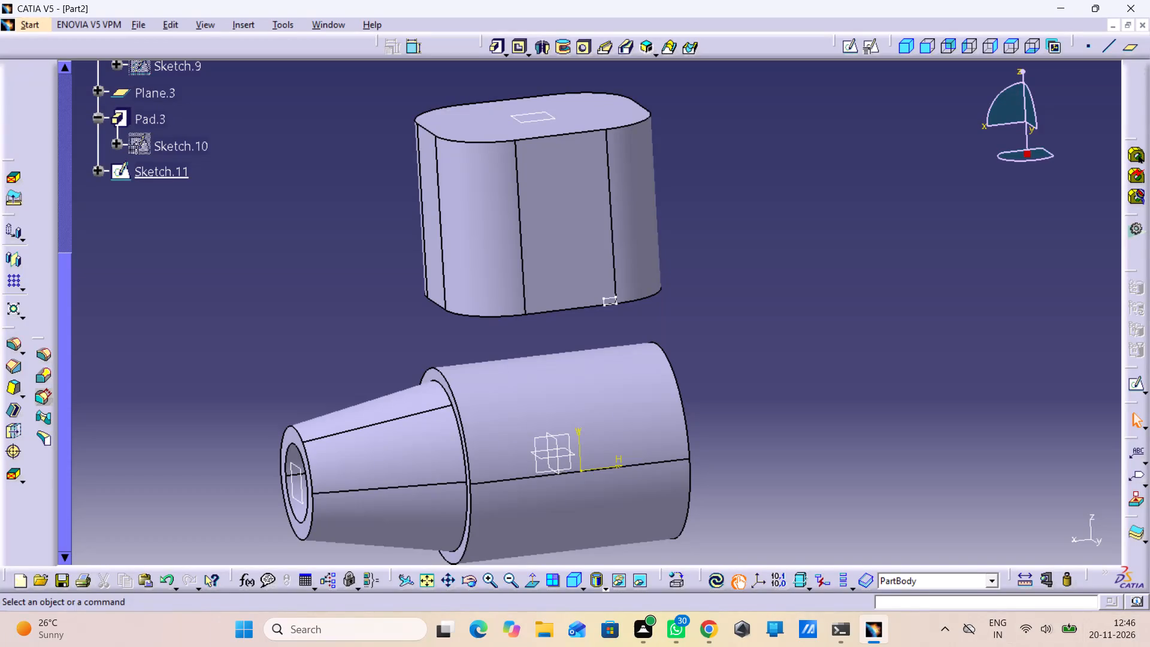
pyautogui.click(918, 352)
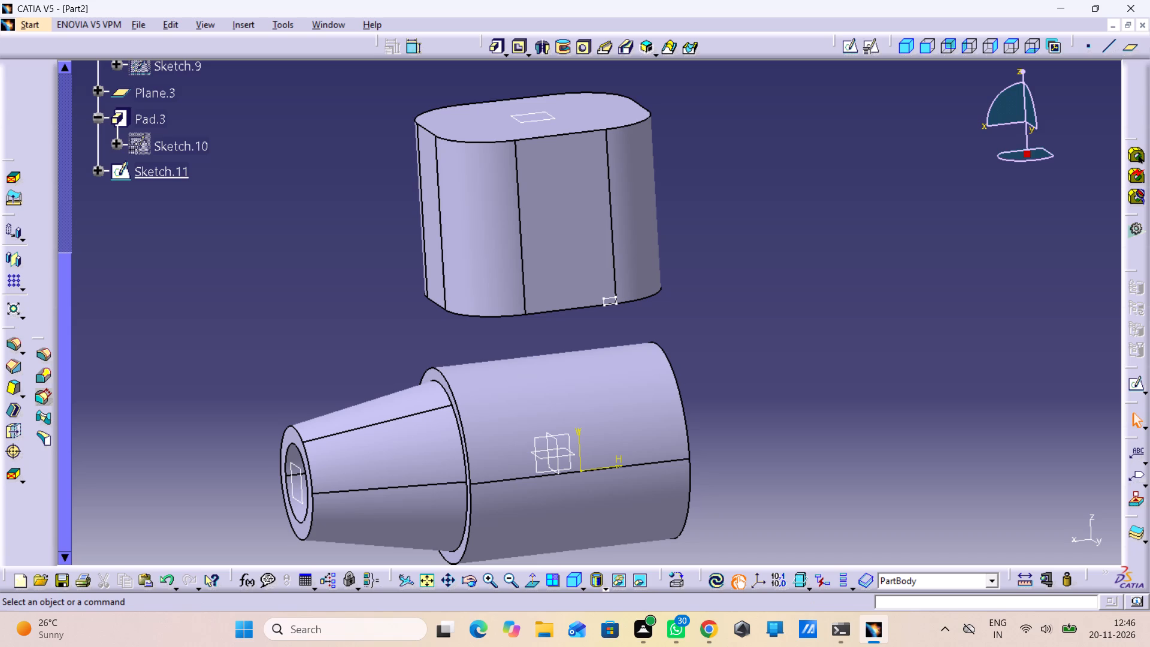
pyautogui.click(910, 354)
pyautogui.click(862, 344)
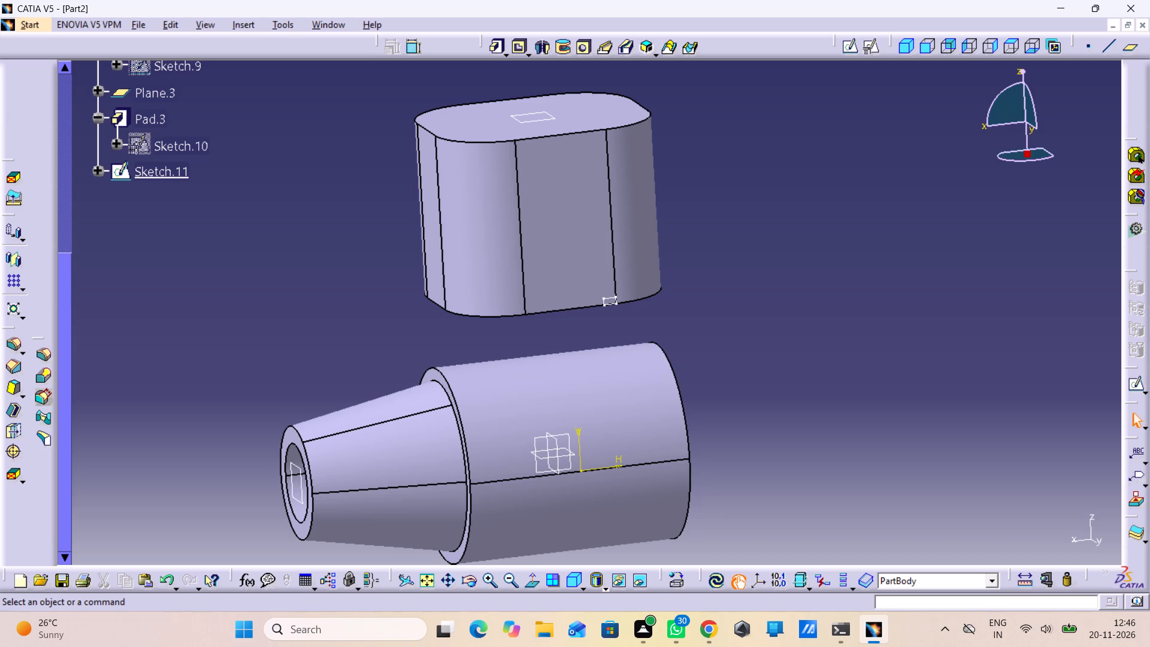
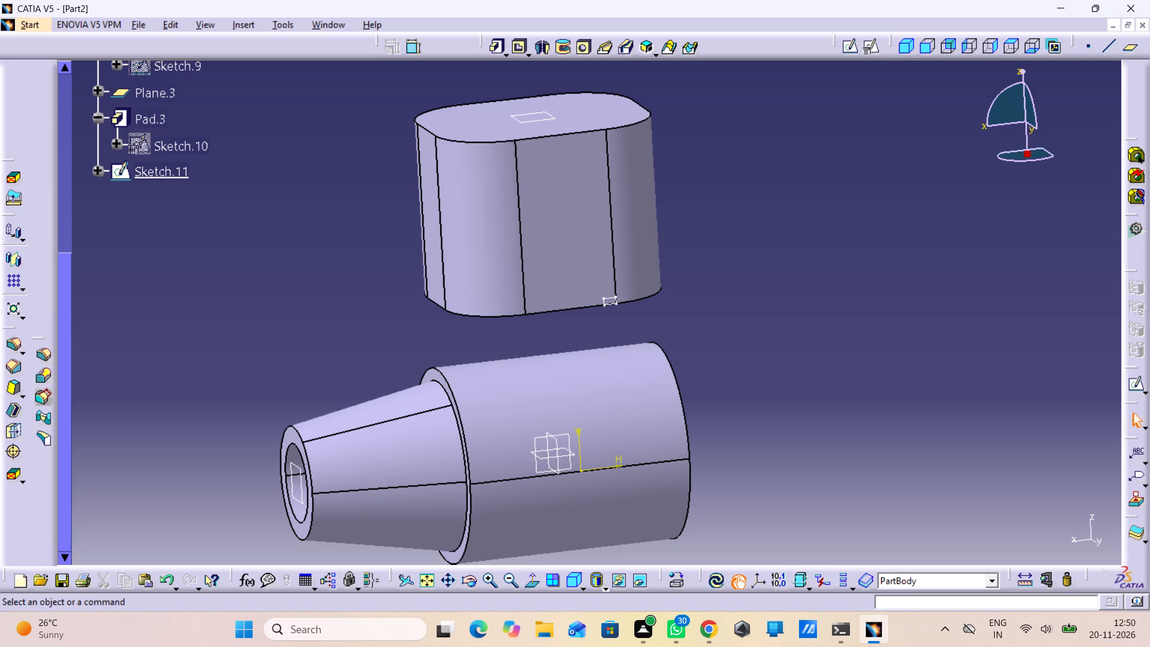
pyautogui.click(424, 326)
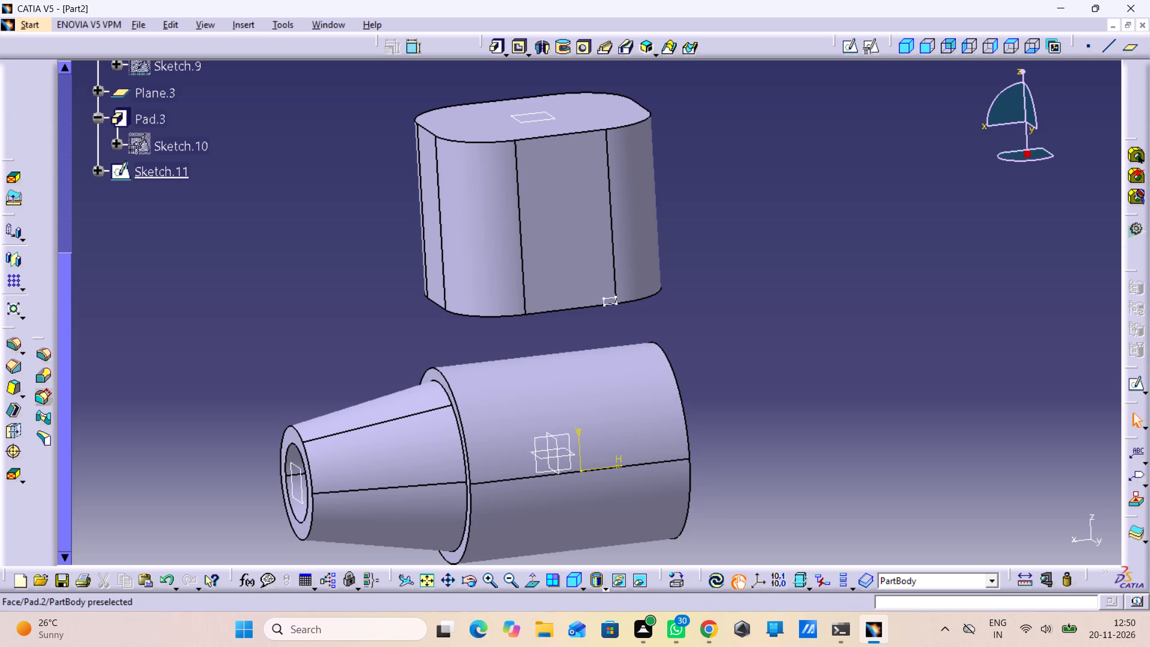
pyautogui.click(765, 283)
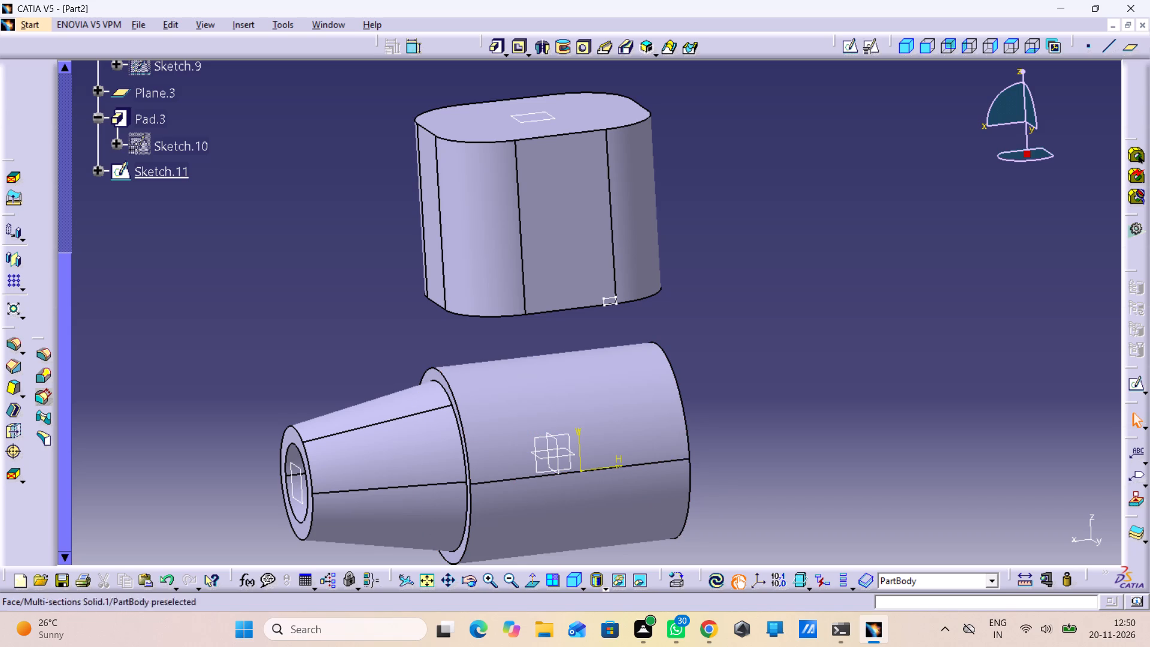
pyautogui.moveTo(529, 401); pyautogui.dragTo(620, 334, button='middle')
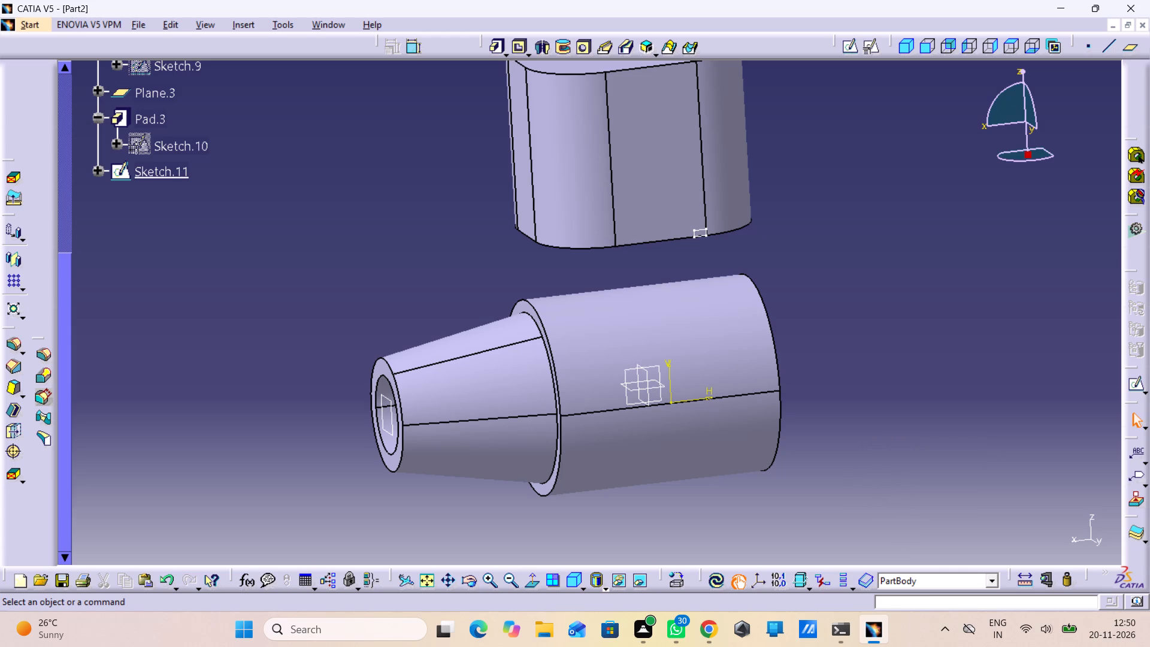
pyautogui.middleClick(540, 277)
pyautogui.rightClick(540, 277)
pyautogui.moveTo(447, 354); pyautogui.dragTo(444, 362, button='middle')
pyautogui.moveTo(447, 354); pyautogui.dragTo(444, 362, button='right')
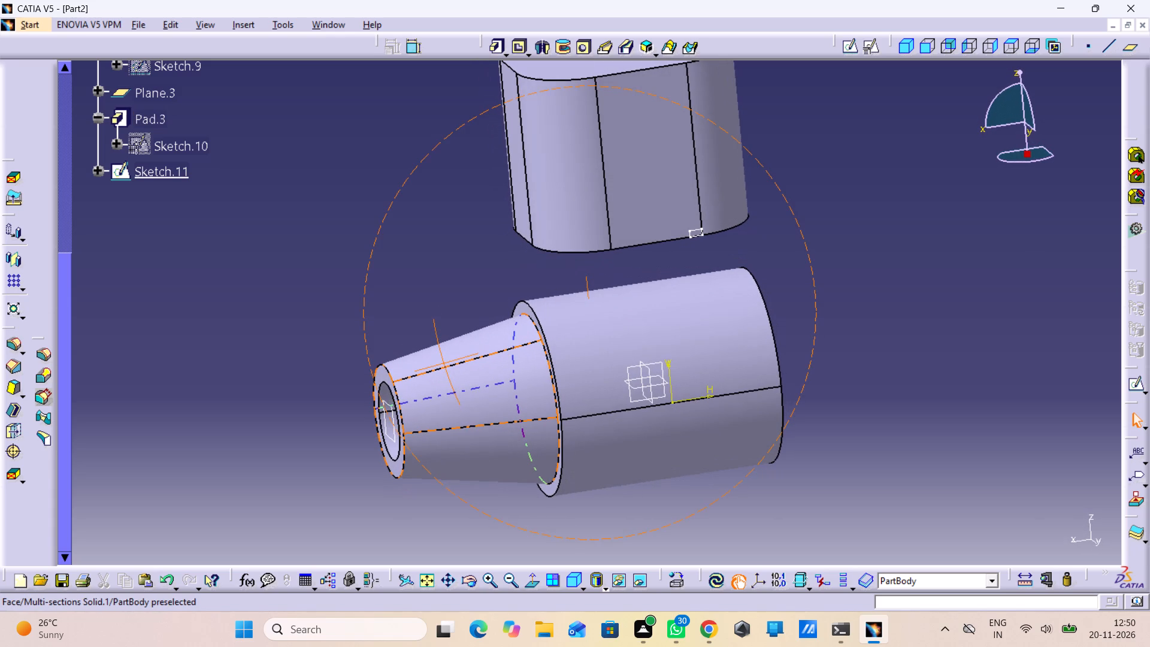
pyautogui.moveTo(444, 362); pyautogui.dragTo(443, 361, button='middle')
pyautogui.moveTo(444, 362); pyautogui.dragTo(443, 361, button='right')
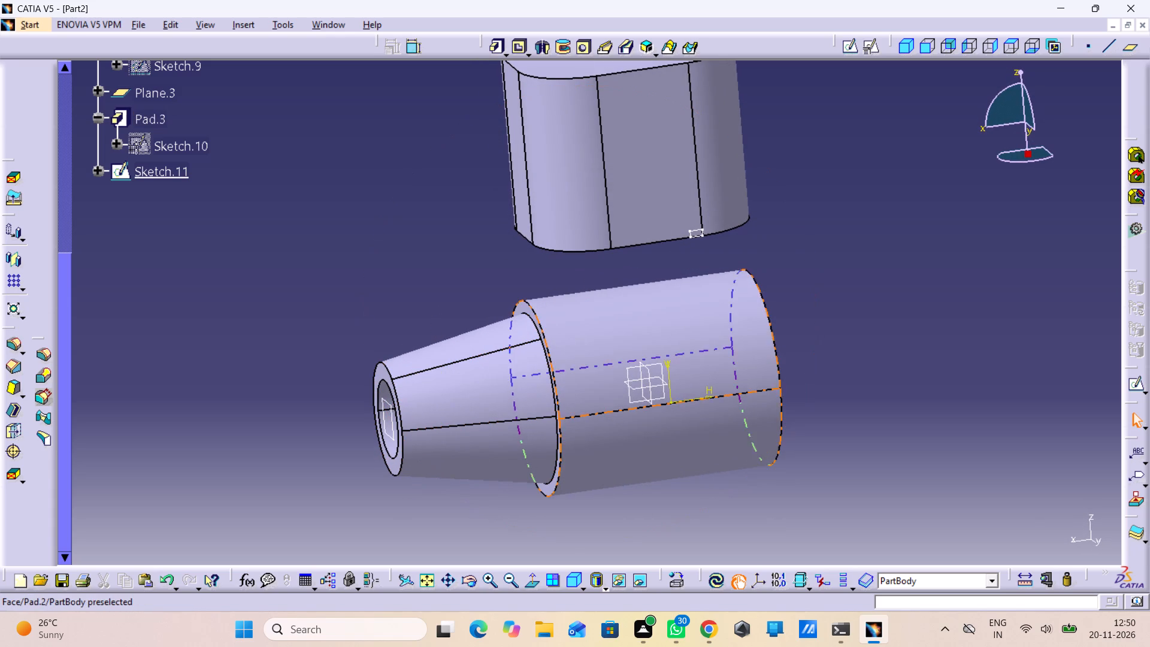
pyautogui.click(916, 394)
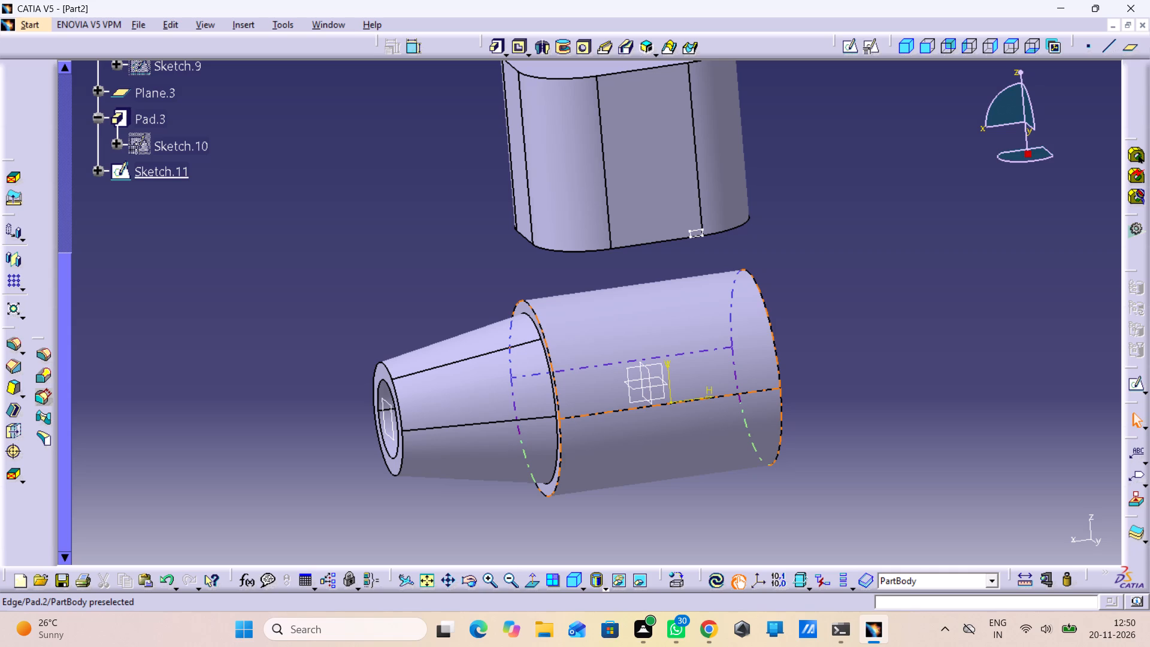
# Start a new sketch on the flat, bored end face of the large cylinder.
pyautogui.moveTo(852, 391); pyautogui.dragTo(648, 408, button='middle')
pyautogui.moveTo(823, 381); pyautogui.dragTo(648, 408, button='right')
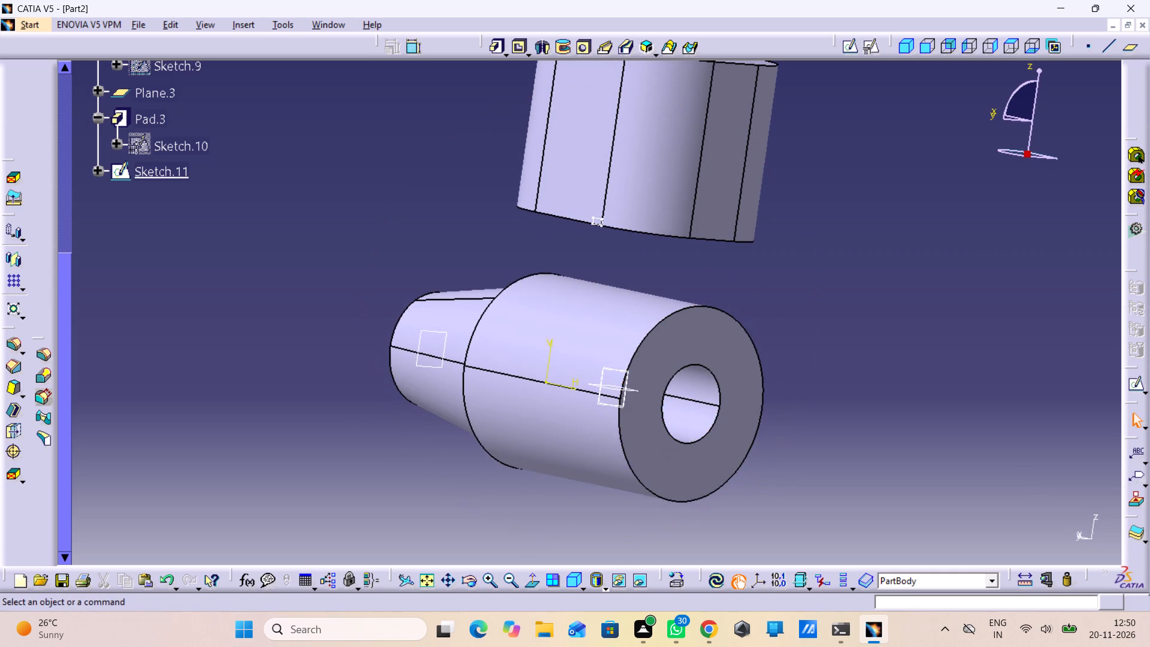
pyautogui.click(641, 371)
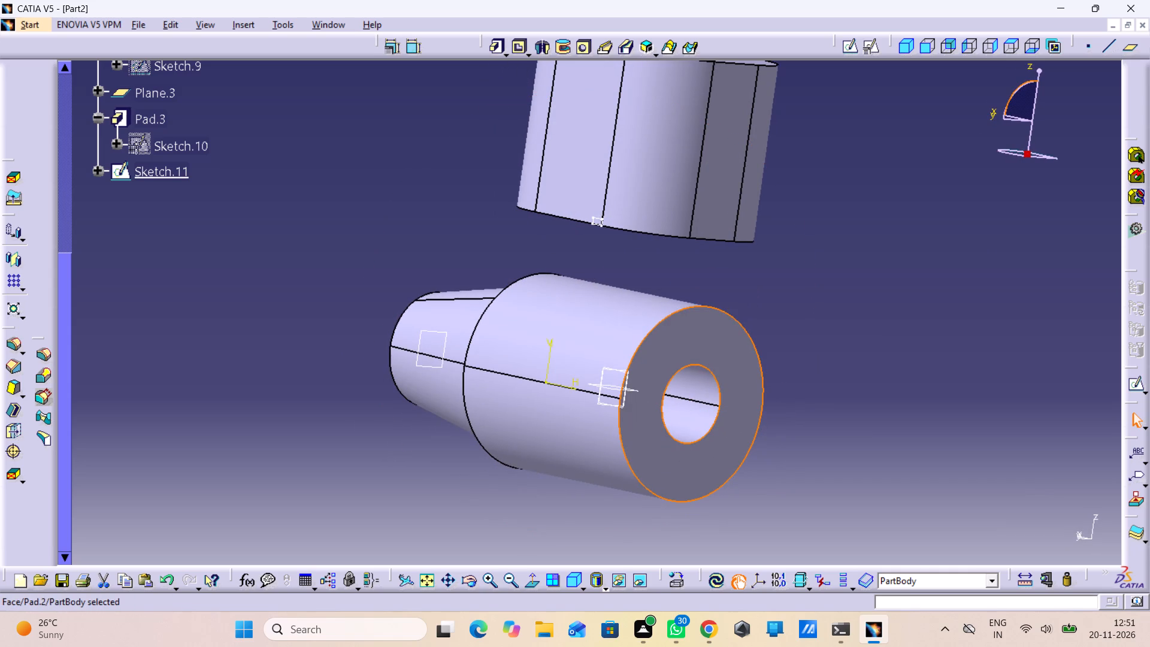
pyautogui.click(857, 47)
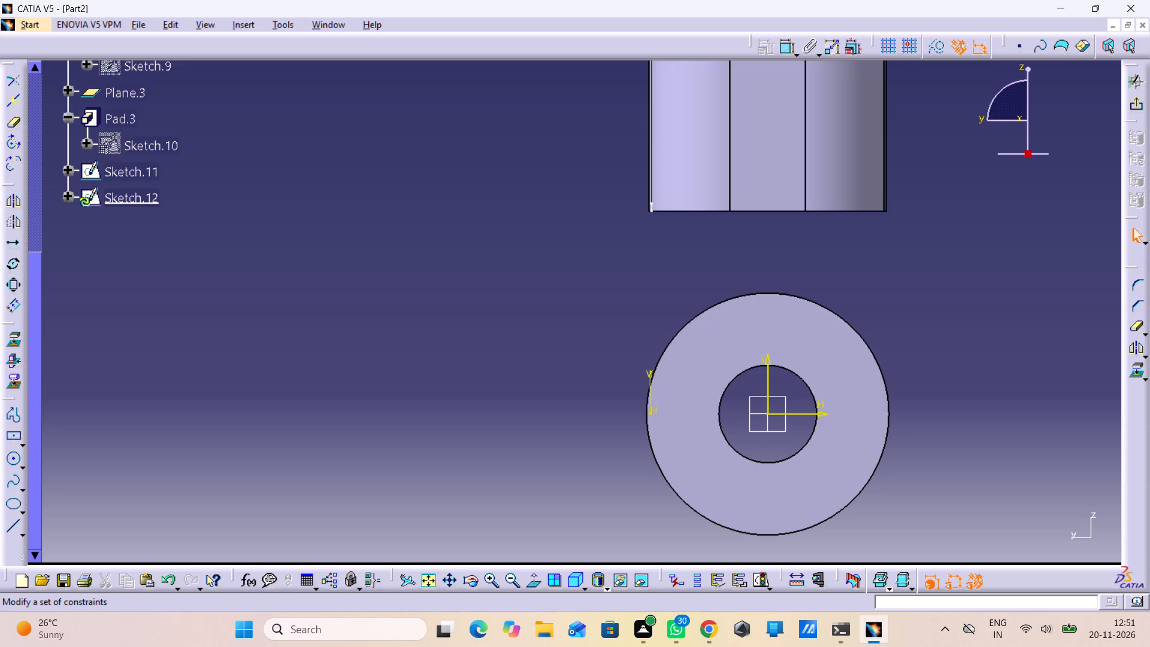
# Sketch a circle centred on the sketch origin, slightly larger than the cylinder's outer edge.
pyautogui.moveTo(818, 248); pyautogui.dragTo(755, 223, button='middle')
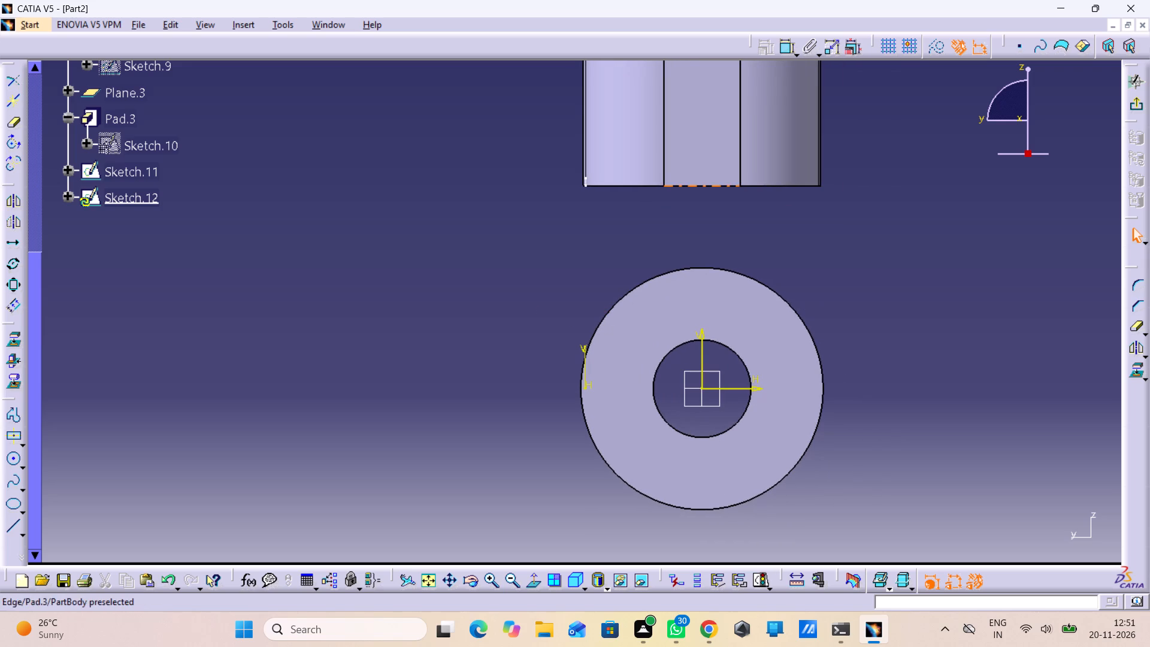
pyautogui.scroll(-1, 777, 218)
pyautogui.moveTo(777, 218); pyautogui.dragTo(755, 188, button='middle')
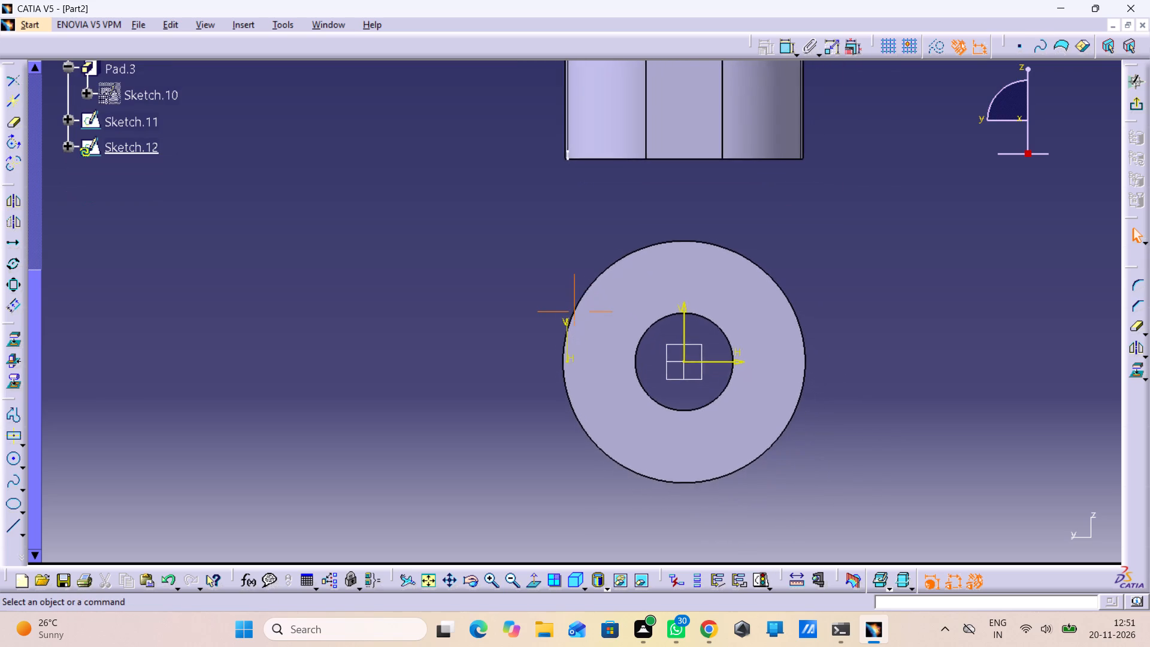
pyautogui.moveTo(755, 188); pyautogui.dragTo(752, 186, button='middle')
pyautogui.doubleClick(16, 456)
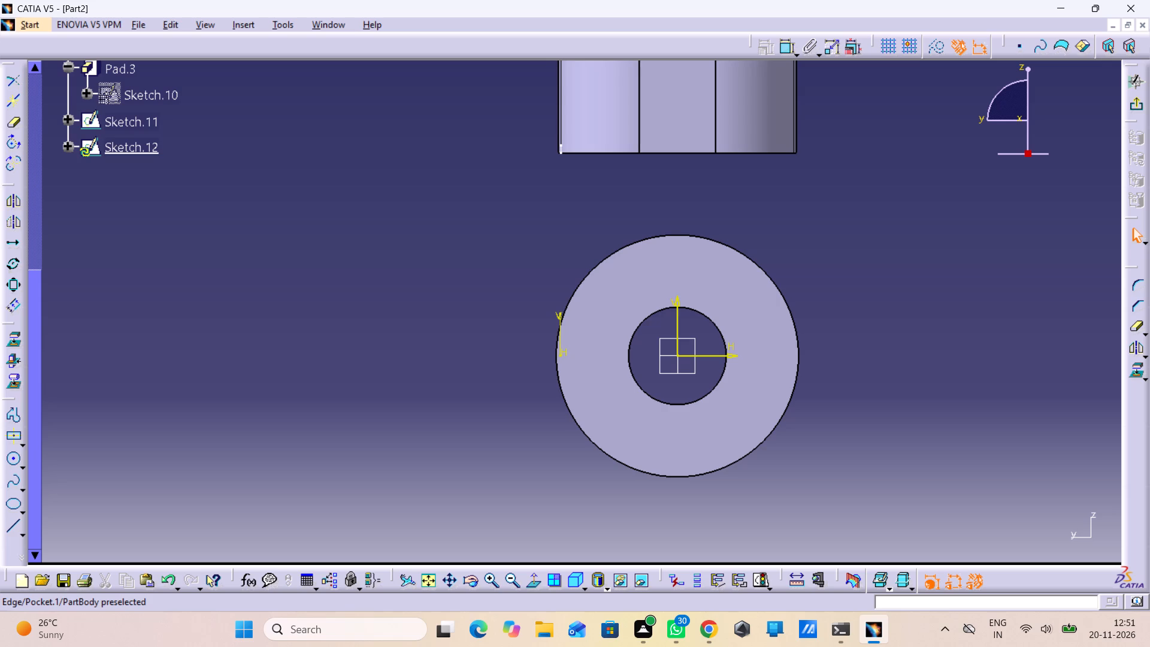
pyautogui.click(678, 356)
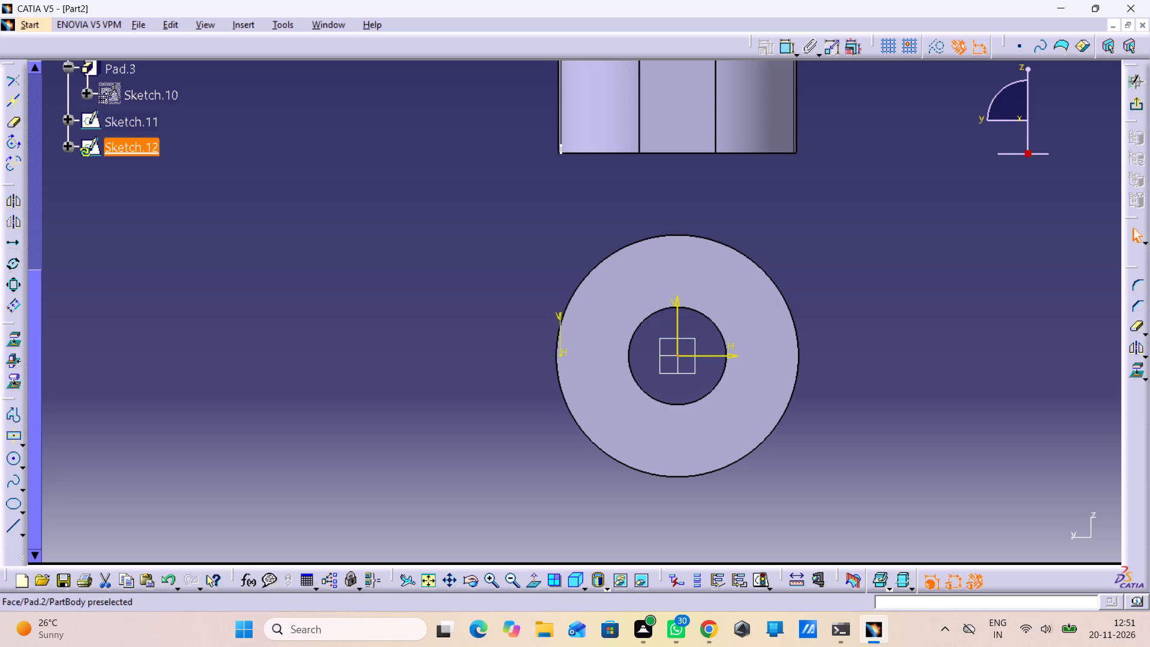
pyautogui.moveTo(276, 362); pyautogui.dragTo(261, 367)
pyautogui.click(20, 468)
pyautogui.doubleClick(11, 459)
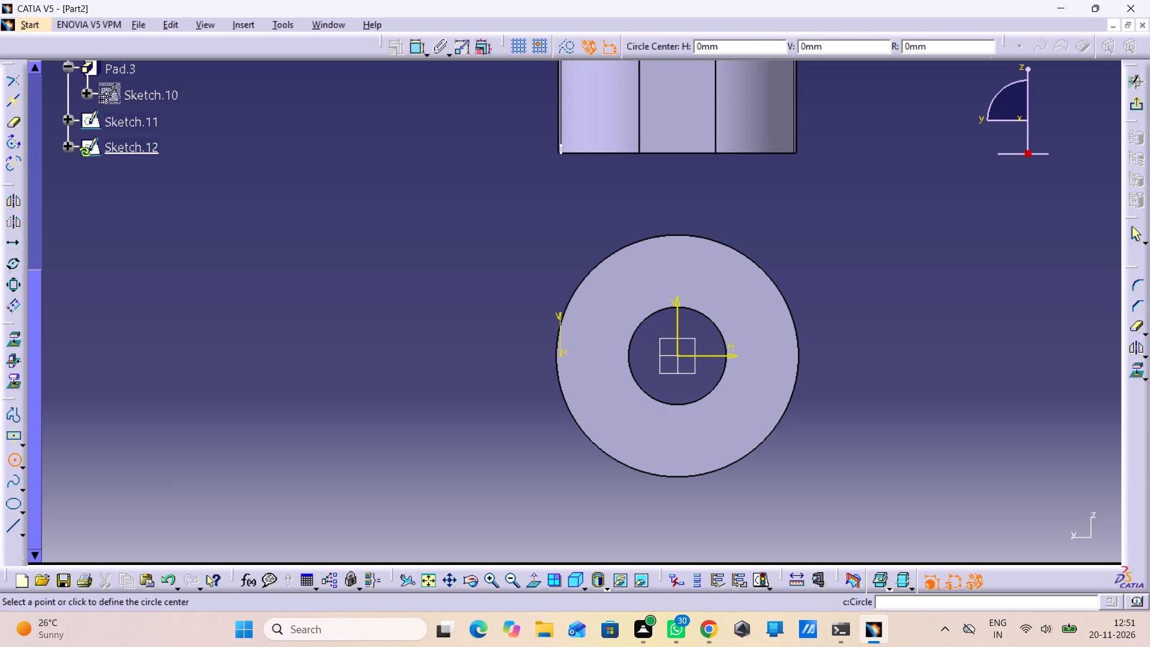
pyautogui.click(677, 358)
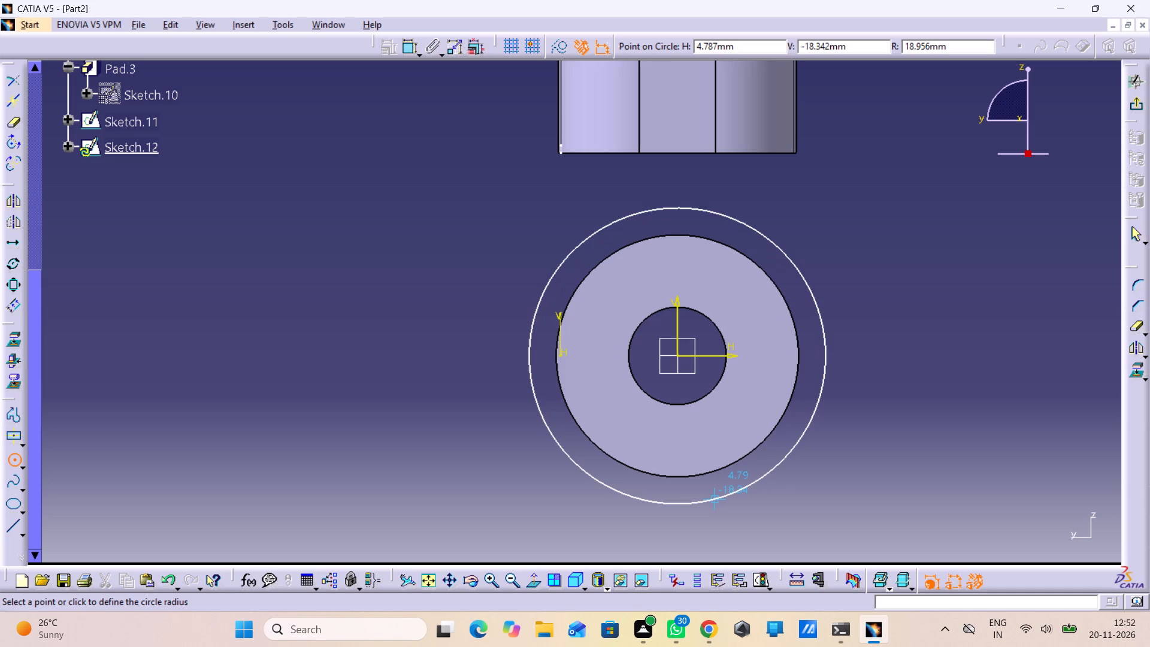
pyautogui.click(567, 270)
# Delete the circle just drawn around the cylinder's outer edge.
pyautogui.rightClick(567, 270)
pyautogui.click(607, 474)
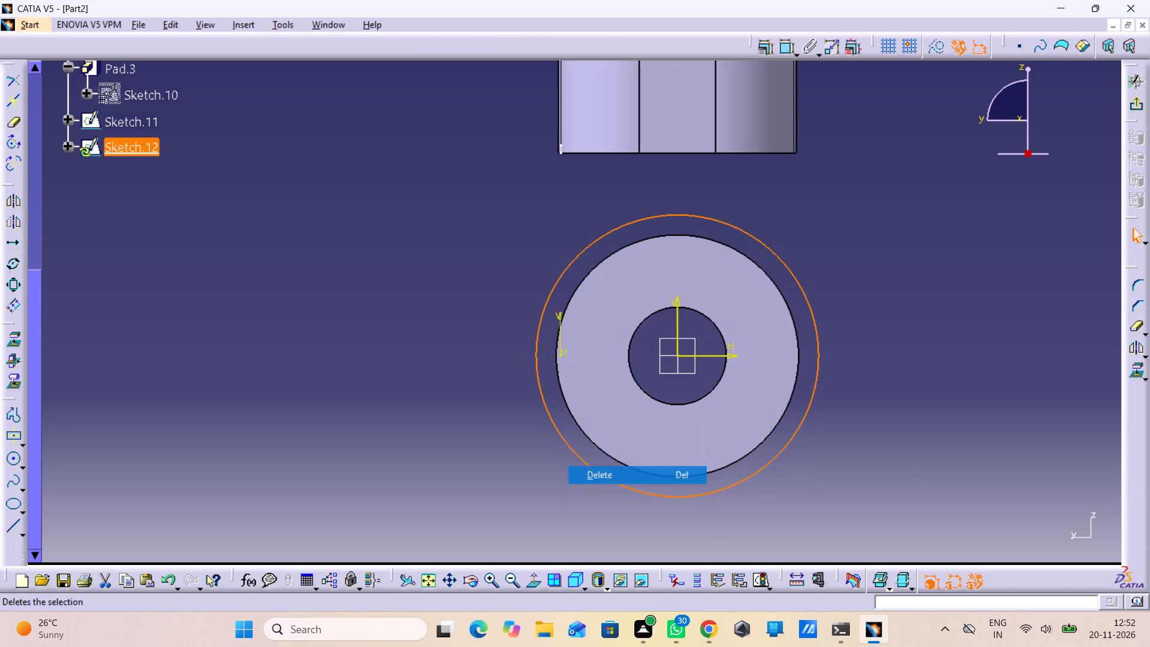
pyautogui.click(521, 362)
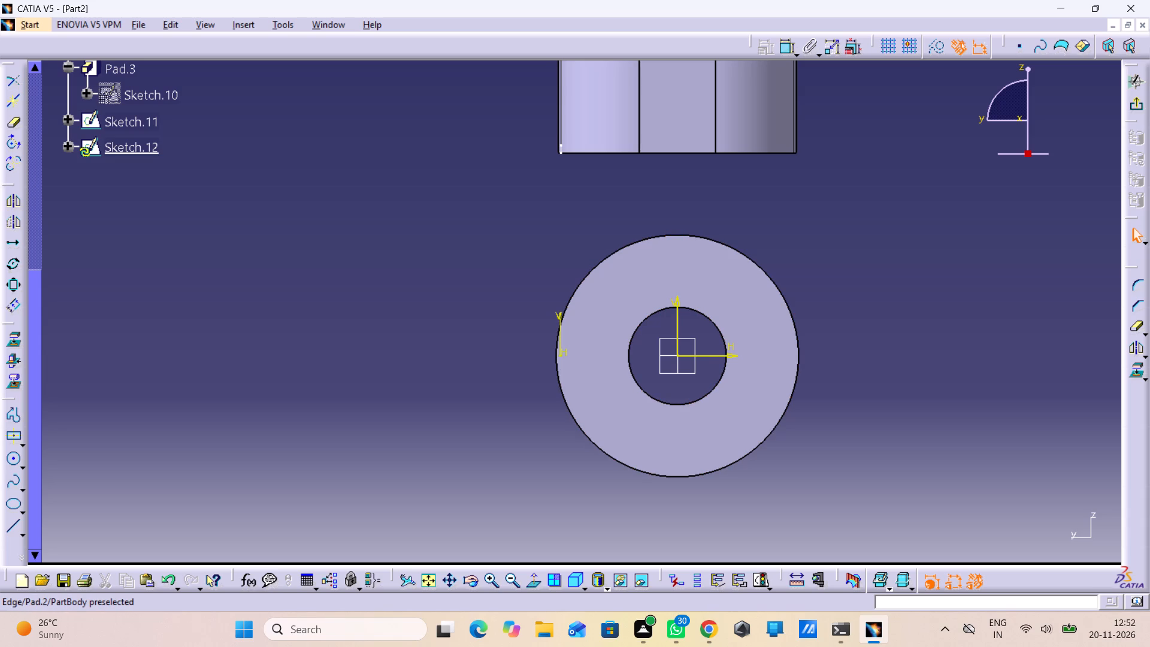
# Start a new circle with the Circle tool in the end-face sketch.
pyautogui.doubleClick(14, 455)
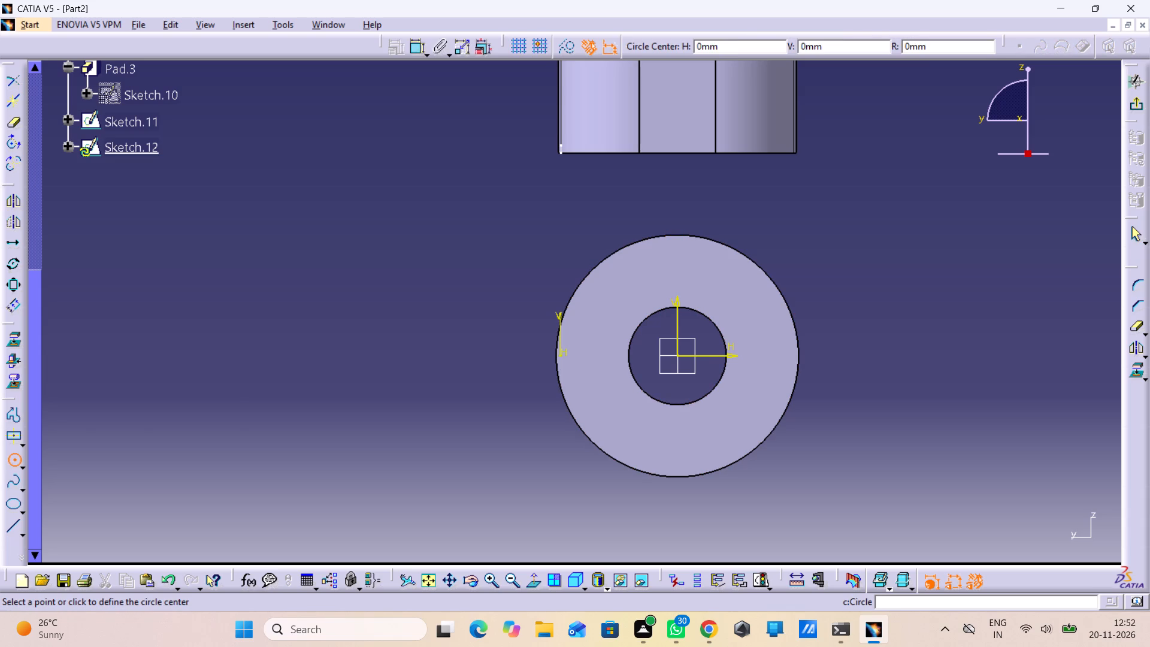
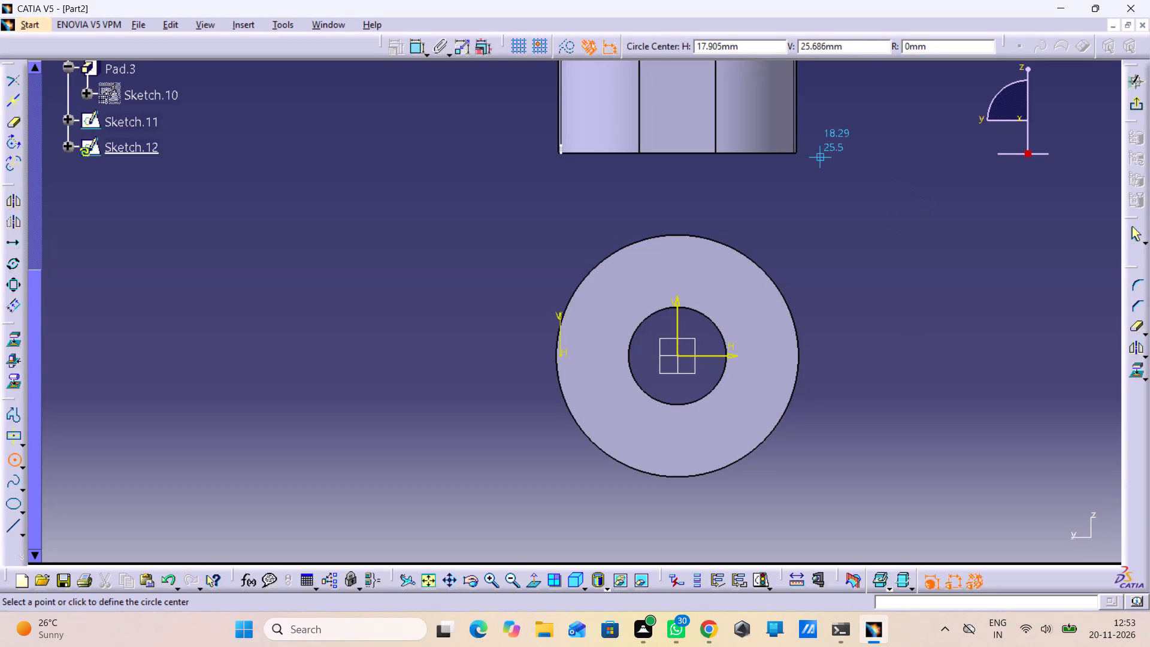
# Sketch two concentric circles just outside the cylinder's outer edge, up and to one side of the origin, the smaller about 4 mm in diameter.
pyautogui.click(803, 243)
pyautogui.click(817, 263)
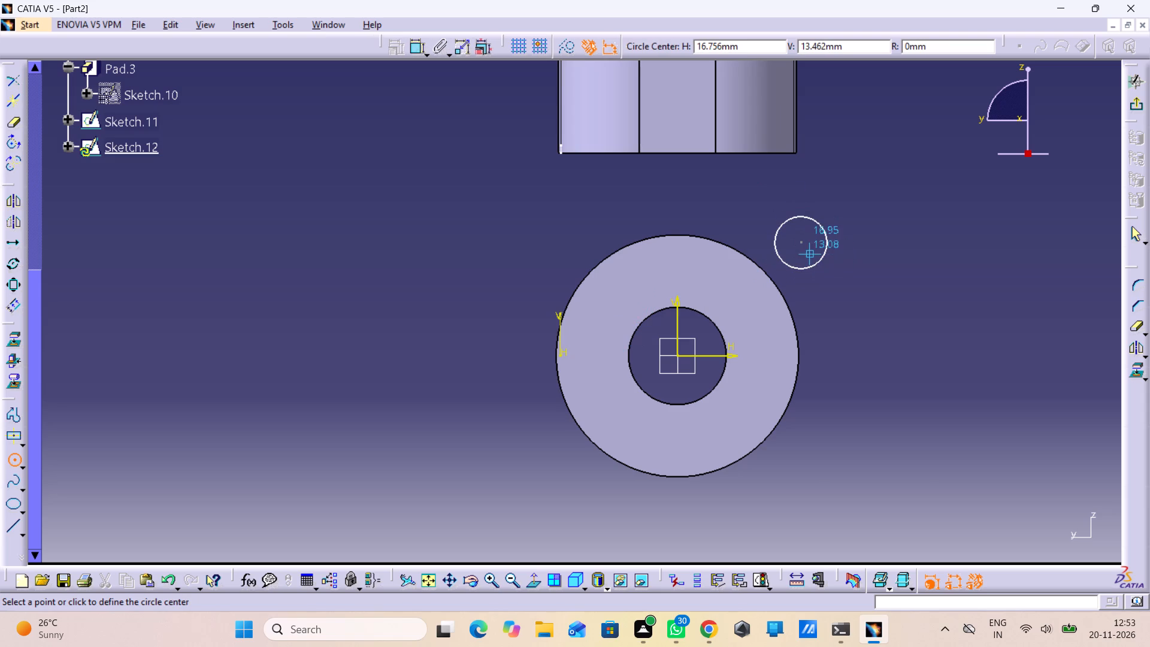
pyautogui.click(798, 244)
pyautogui.click(809, 255)
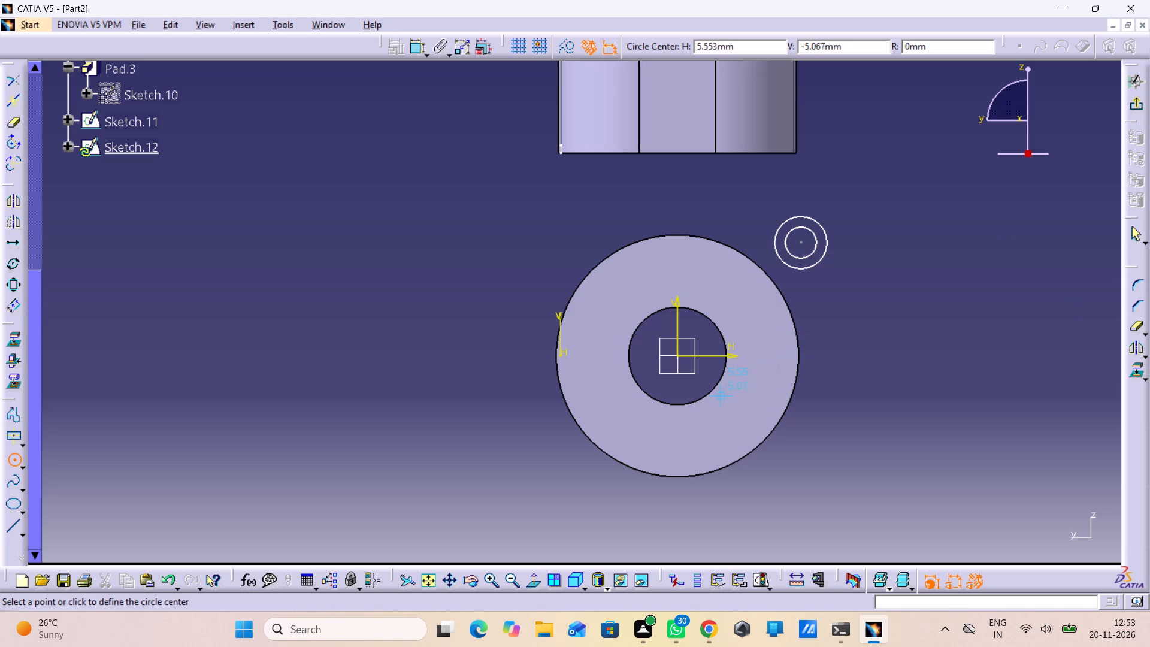
pyautogui.click(17, 462)
pyautogui.click(223, 451)
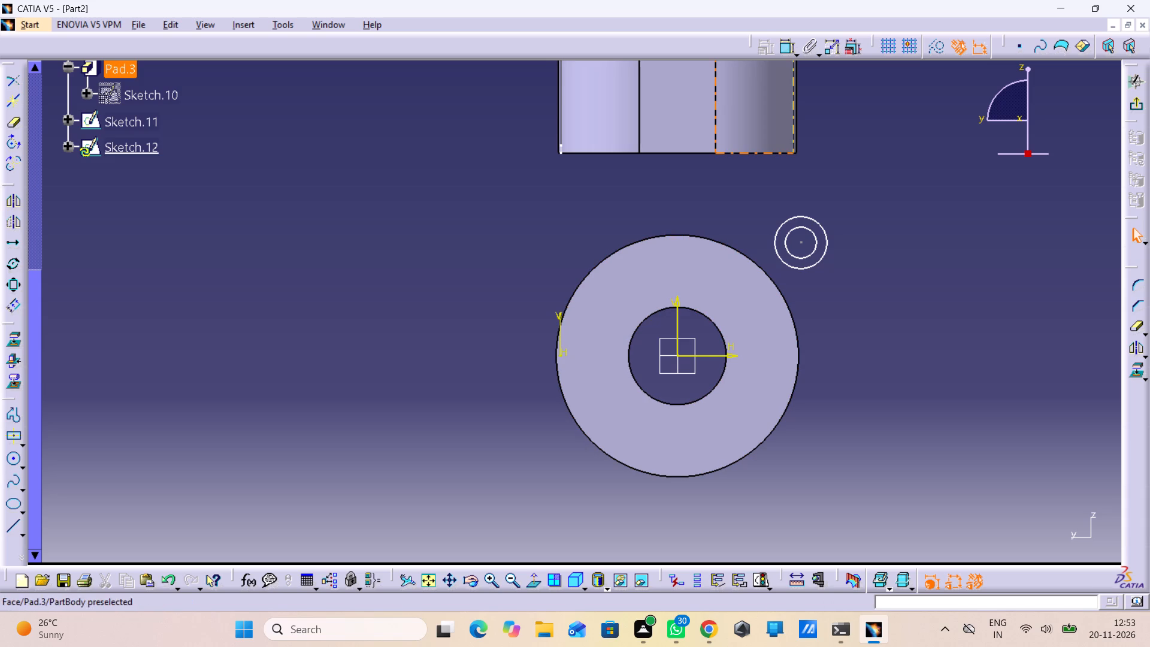
# Dimension the larger of the two concentric circles with a diameter of 6 mm.
pyautogui.doubleClick(786, 41)
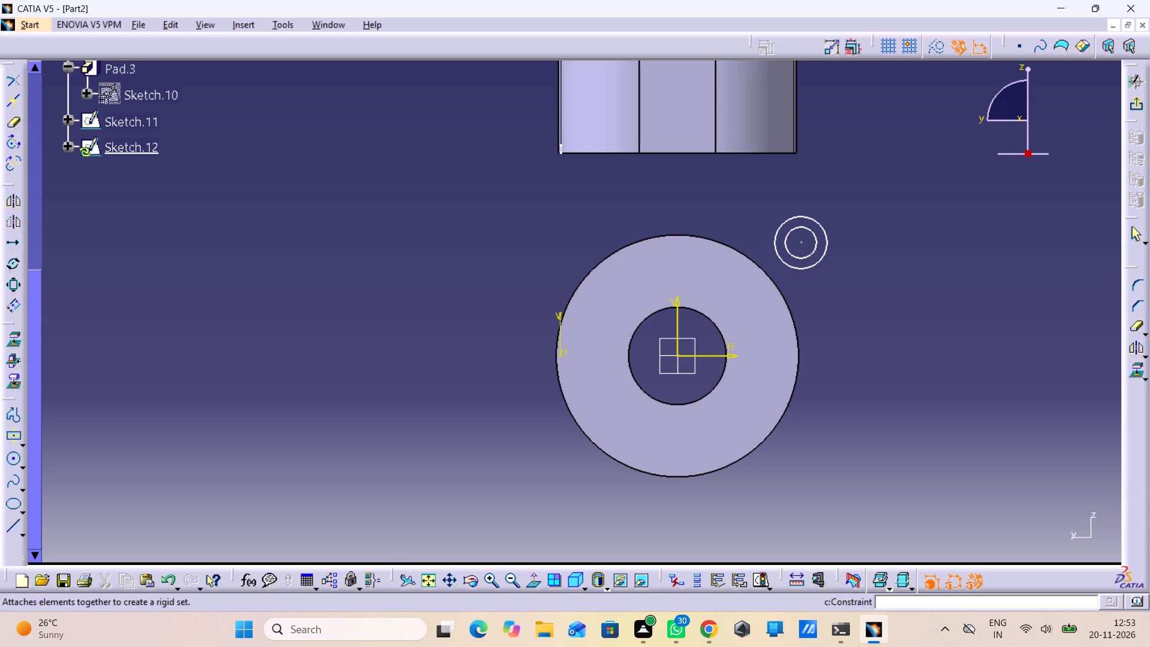
pyautogui.click(827, 233)
pyautogui.click(855, 226)
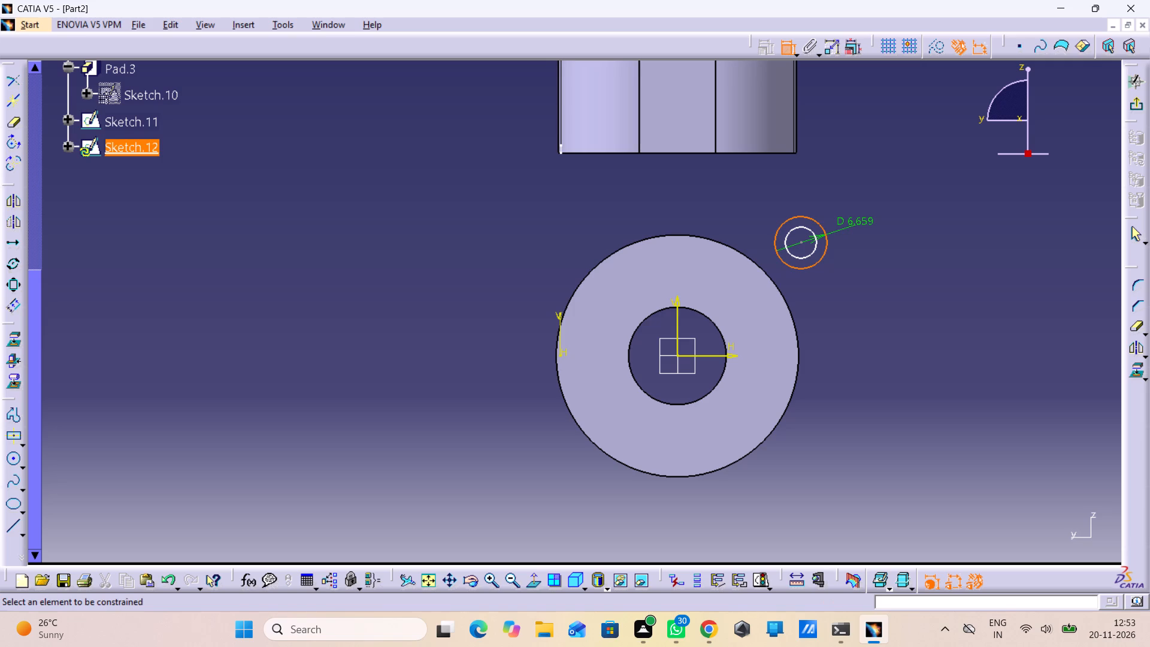
pyautogui.doubleClick(855, 226)
pyautogui.write('36')
pyautogui.press('\\')
pyautogui.press('BackSpace')
pyautogui.write('\\]')
pyautogui.press('BackSpace')
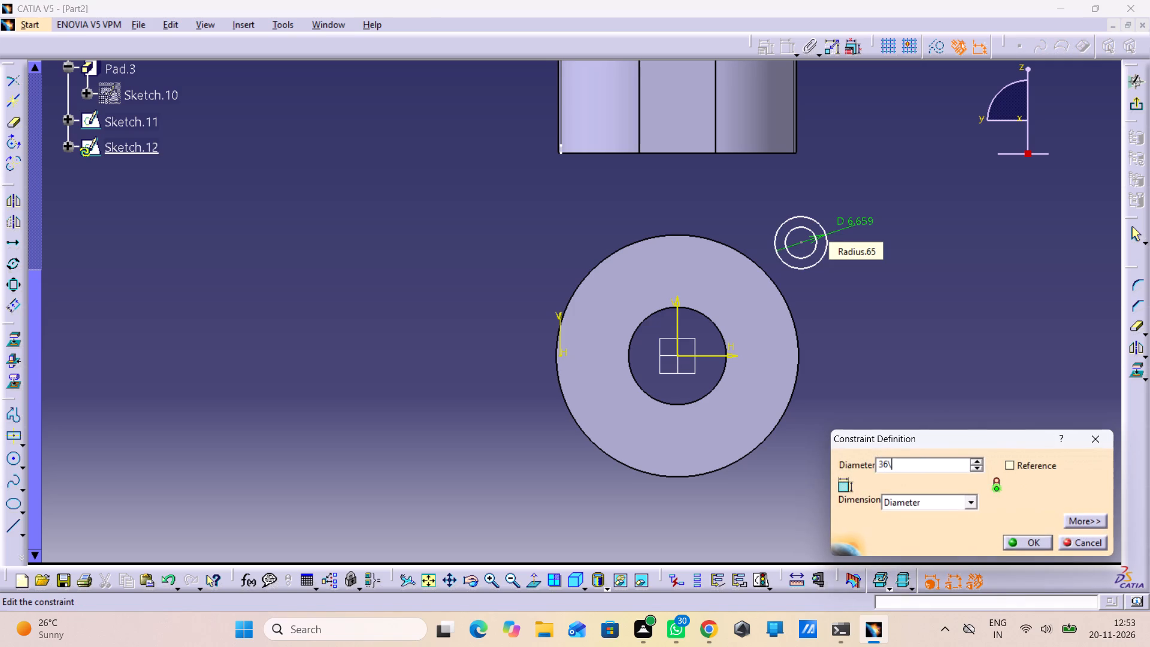
pyautogui.press('BackSpace')
pyautogui.press('BackSpace')
pyautogui.press('BackSpace')
pyautogui.press('6')
pyautogui.press('Return')
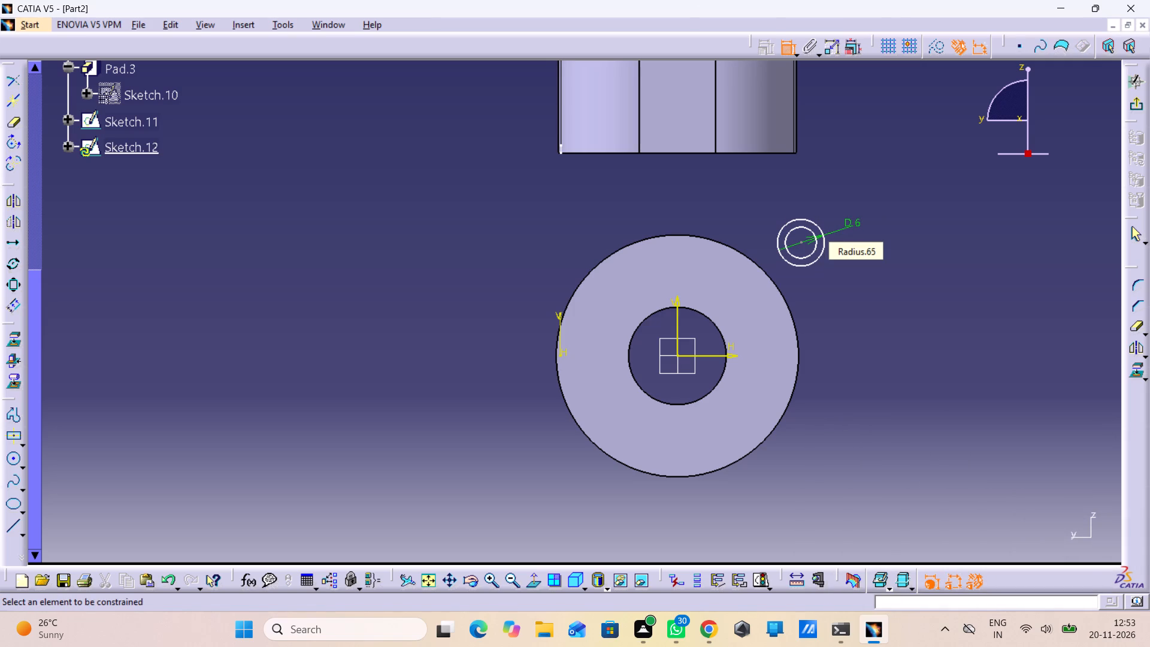
# Dimension the inner concentric circle with a diameter of 3 mm.
pyautogui.click(810, 251)
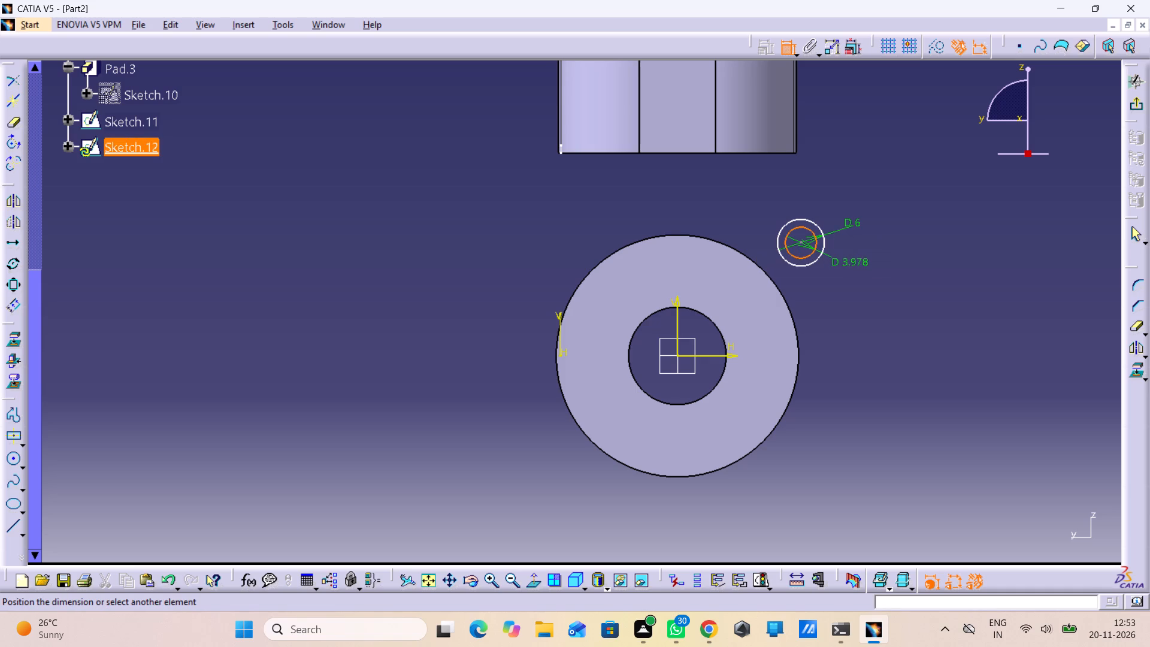
pyautogui.doubleClick(852, 266)
pyautogui.doubleClick(852, 266)
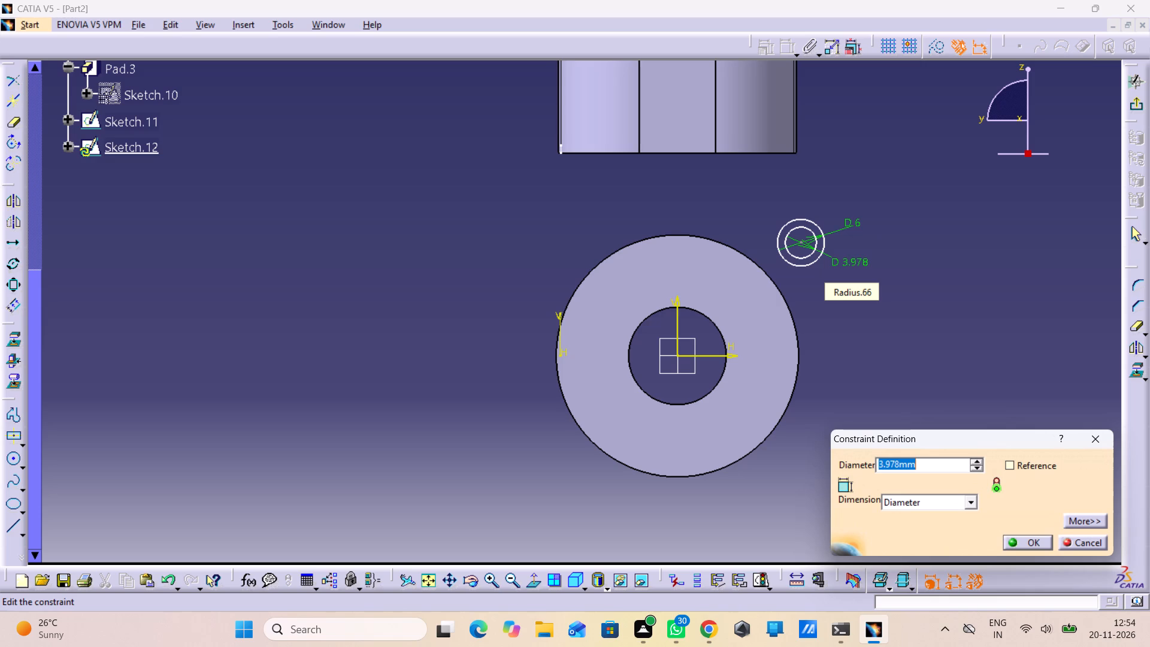
pyautogui.press('3')
pyautogui.press('Return')
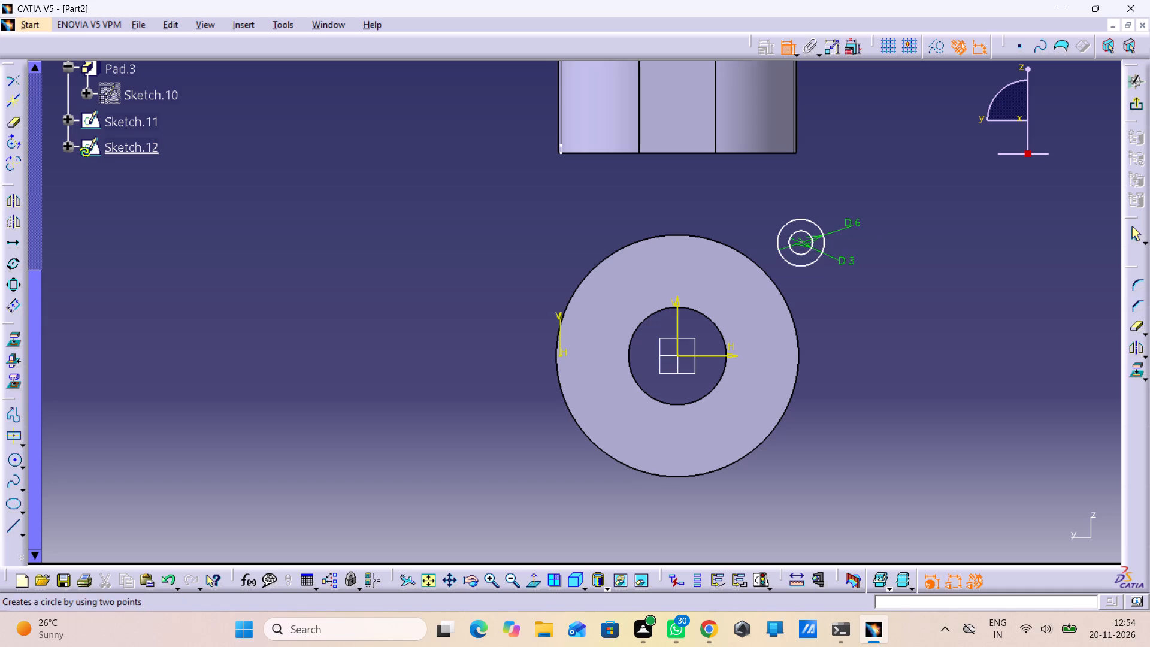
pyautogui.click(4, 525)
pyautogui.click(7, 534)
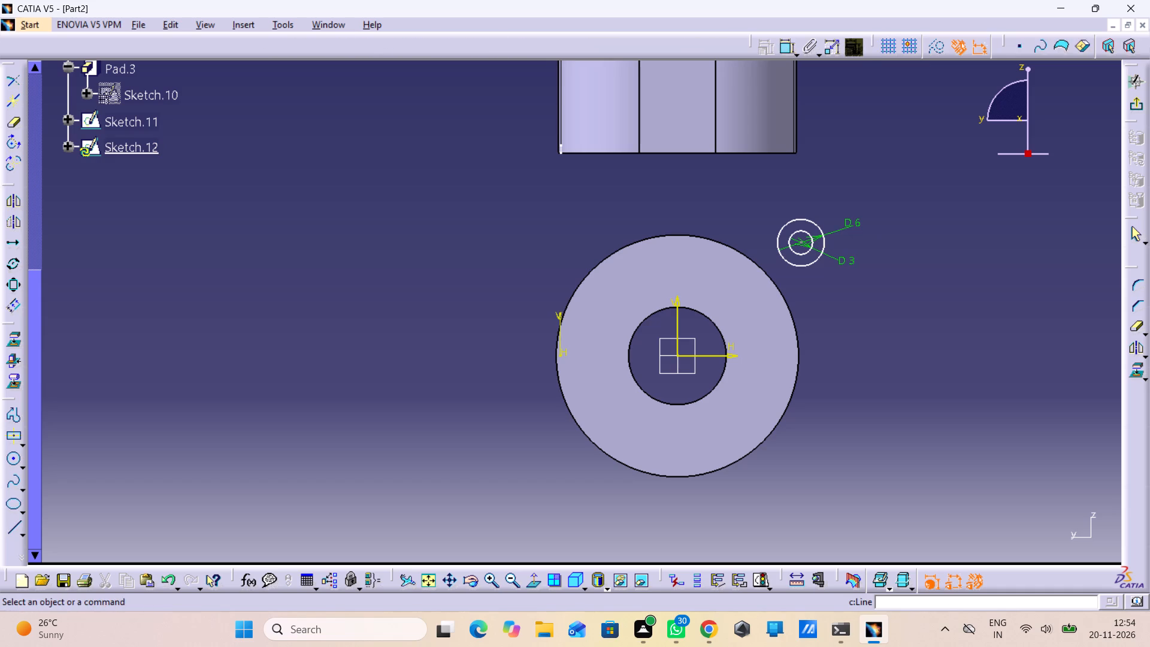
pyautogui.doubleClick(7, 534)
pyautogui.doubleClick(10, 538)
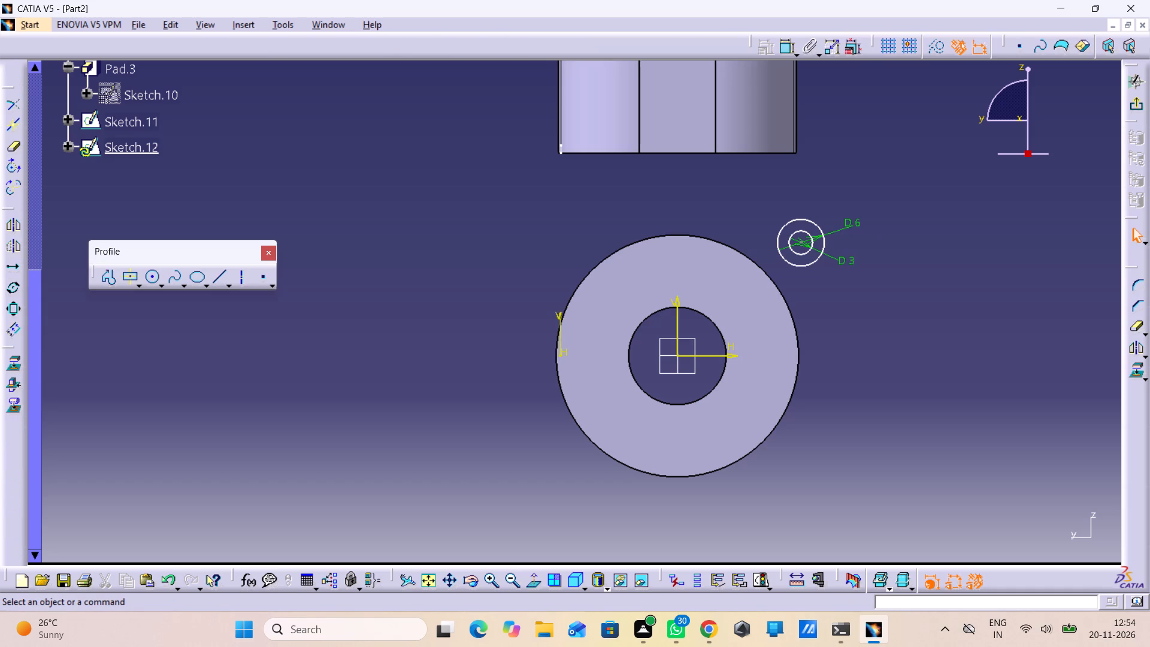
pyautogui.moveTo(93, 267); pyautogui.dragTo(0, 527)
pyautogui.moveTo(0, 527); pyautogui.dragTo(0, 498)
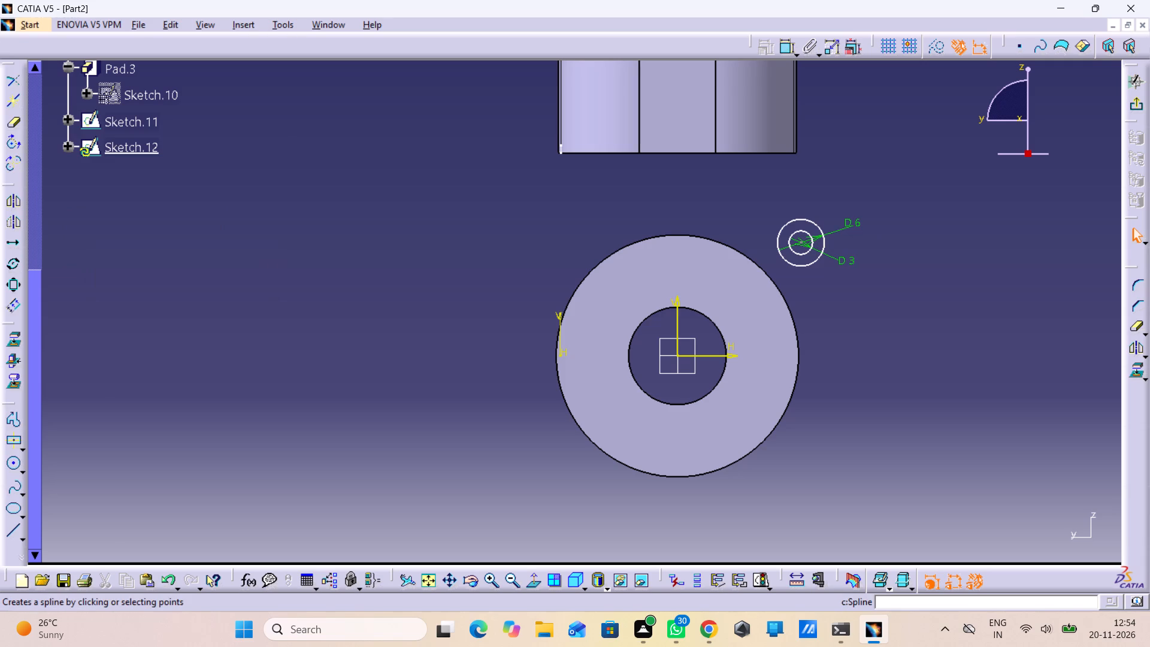
# Sketch two slanted lines on either side of the 6 mm circle, running toward the cylinder's edge, the lower one about 5.2 mm long.
pyautogui.doubleClick(8, 531)
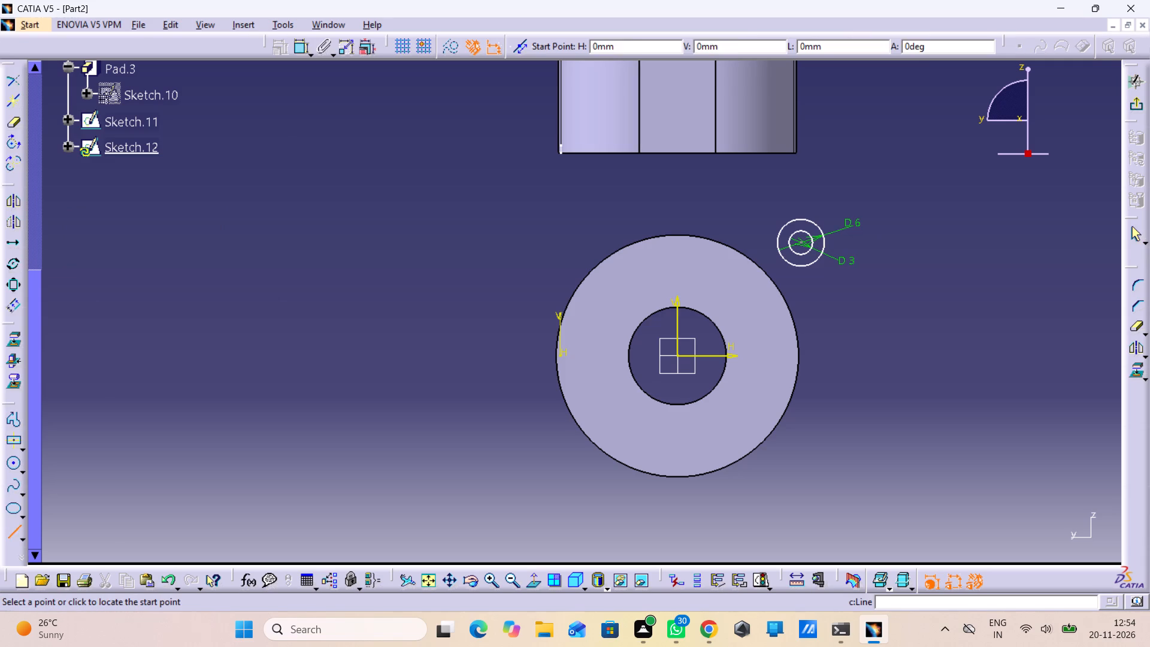
pyautogui.click(821, 267)
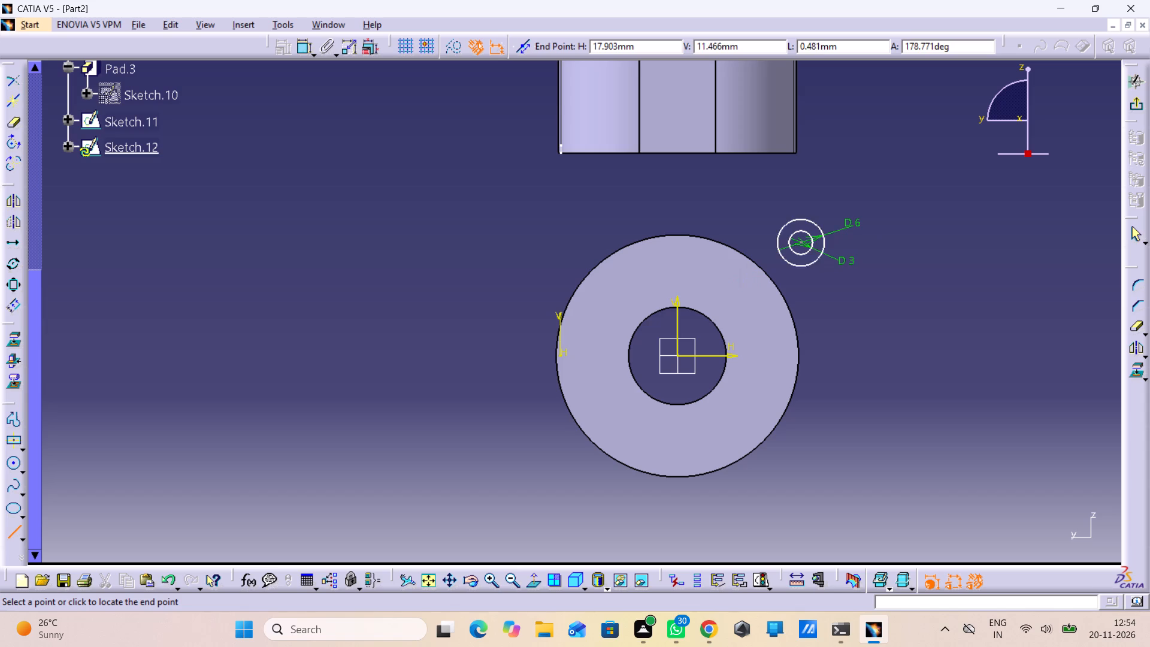
pyautogui.click(795, 297)
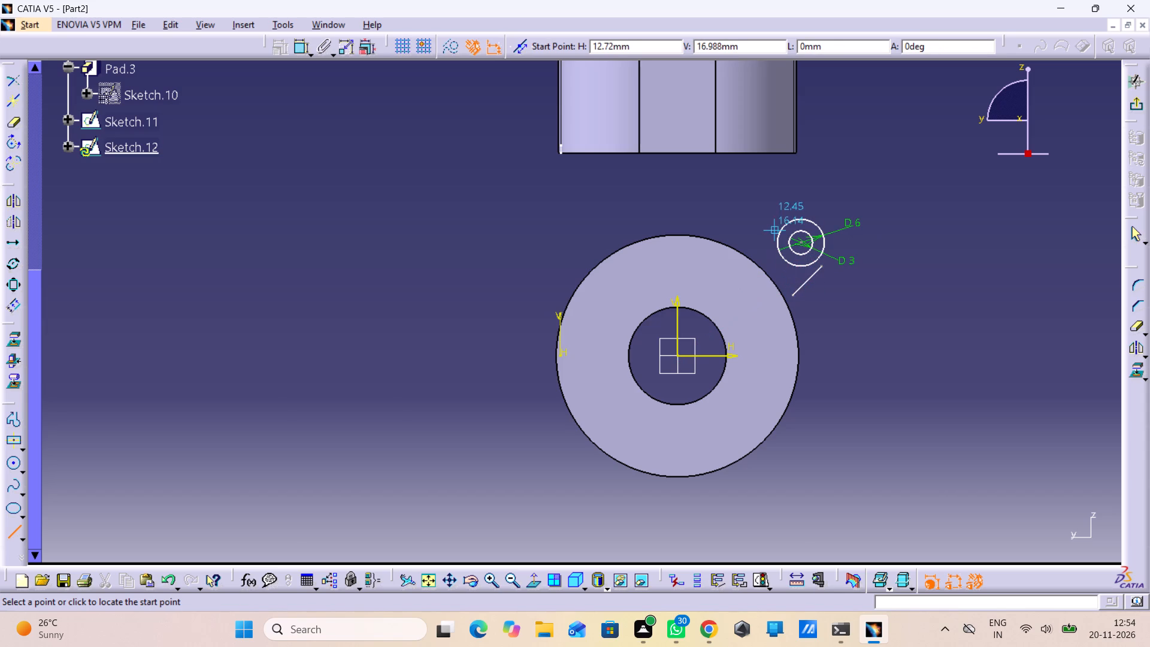
pyautogui.click(772, 213)
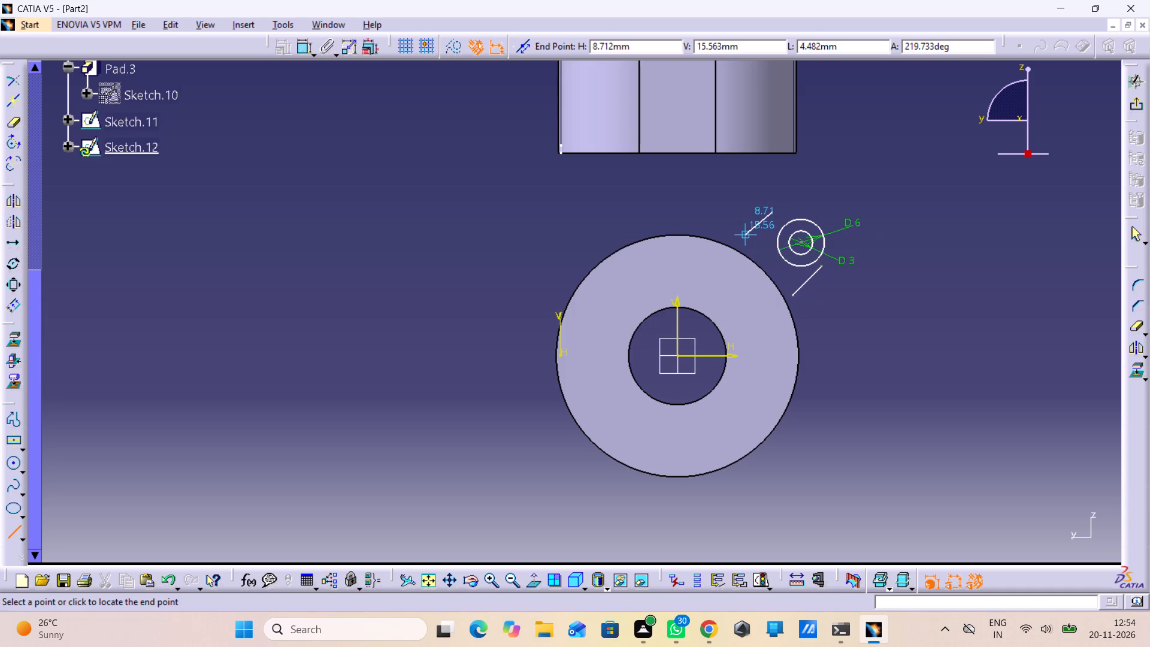
pyautogui.click(743, 240)
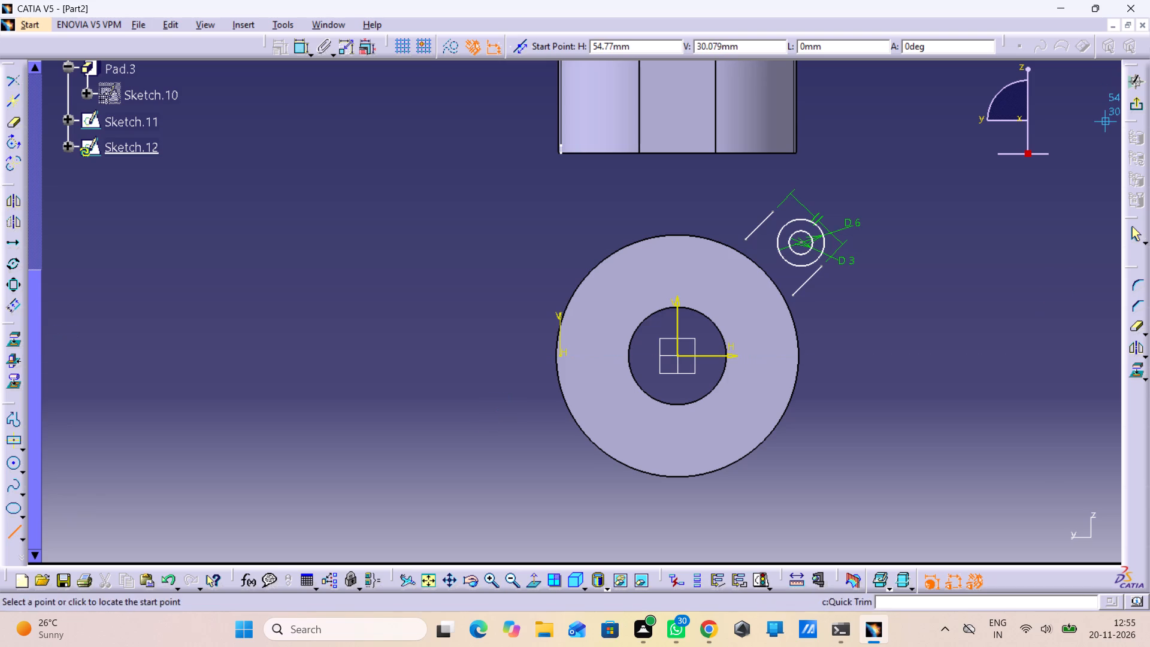
# Delete the parallelism constraint between the two slanted lines.
pyautogui.click(1139, 241)
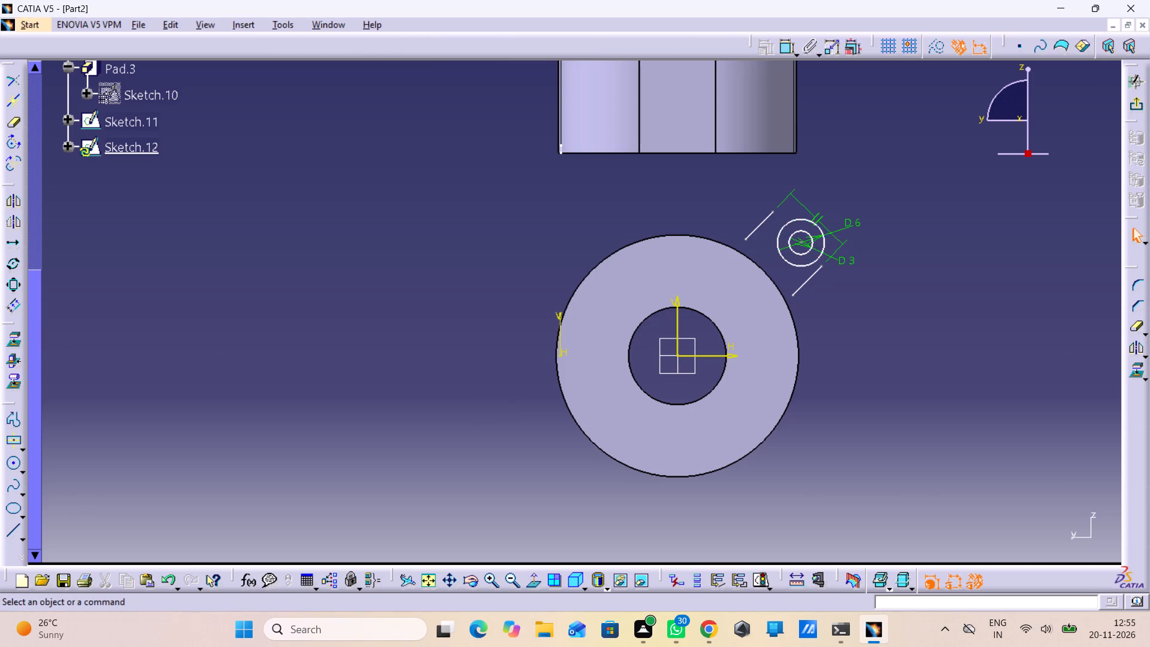
pyautogui.rightClick(801, 204)
pyautogui.click(850, 406)
# Project the cylinder's circular outer edge into the sketch.
pyautogui.moveTo(828, 290); pyautogui.dragTo(800, 197, button='middle')
pyautogui.rightClick(828, 290)
pyautogui.moveTo(798, 203); pyautogui.dragTo(643, 229, button='middle')
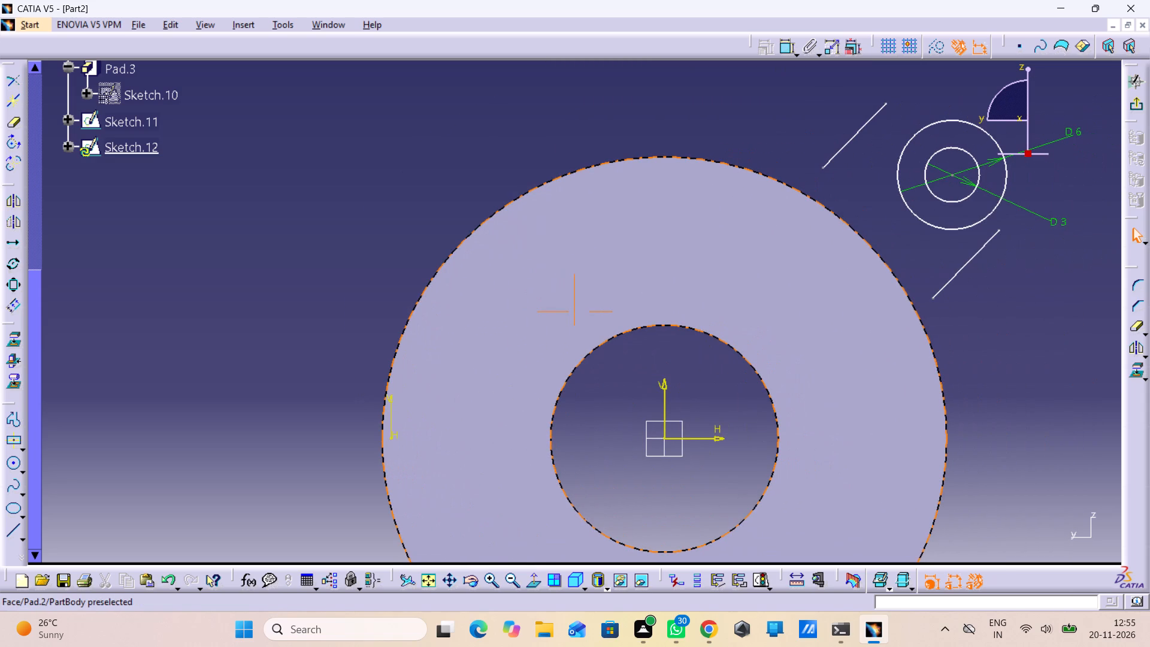
pyautogui.click(694, 162)
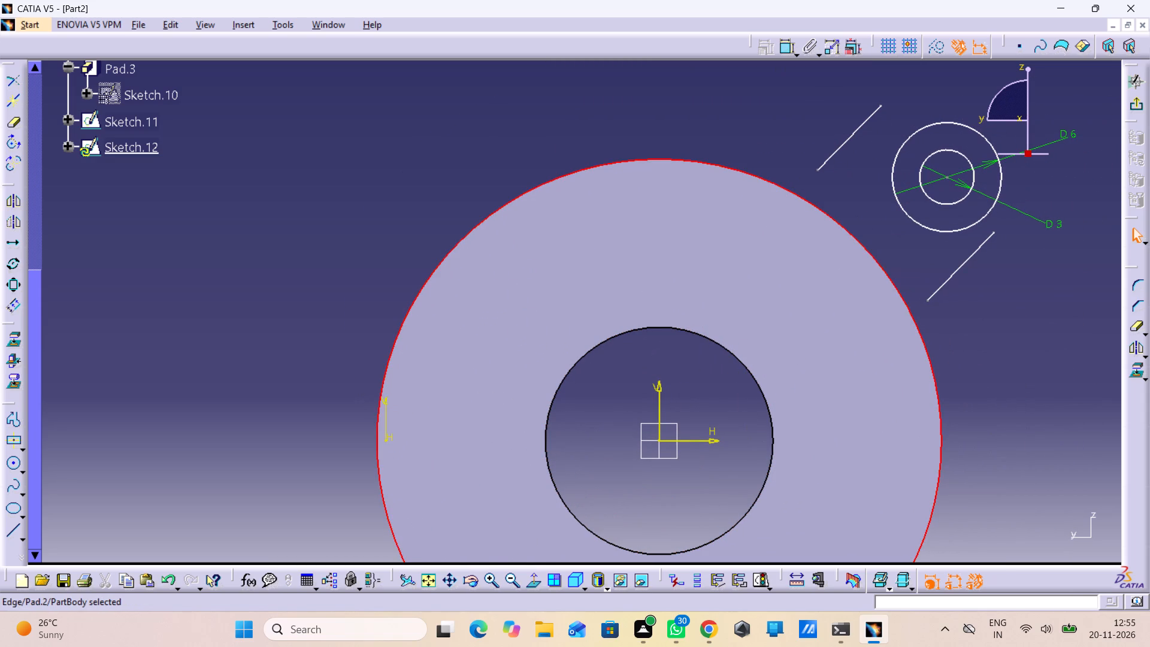
pyautogui.click(11, 339)
pyautogui.click(356, 234)
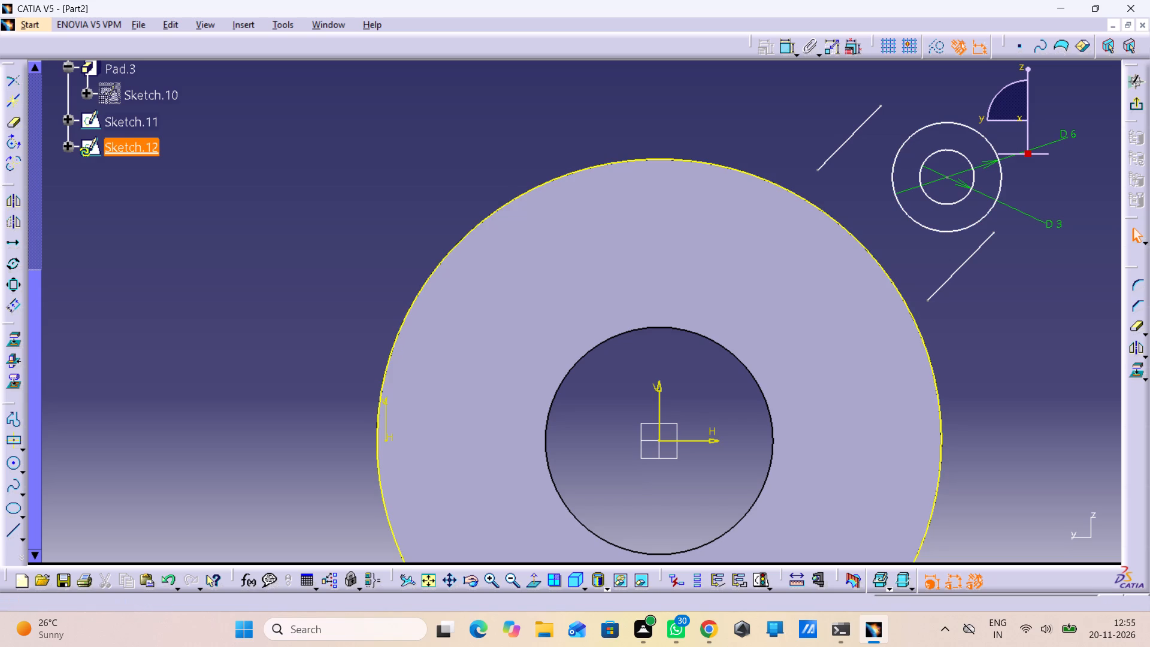
# Constrain the outer endpoint of each slanted line coincident with the 6 mm circle.
pyautogui.doubleClick(788, 51)
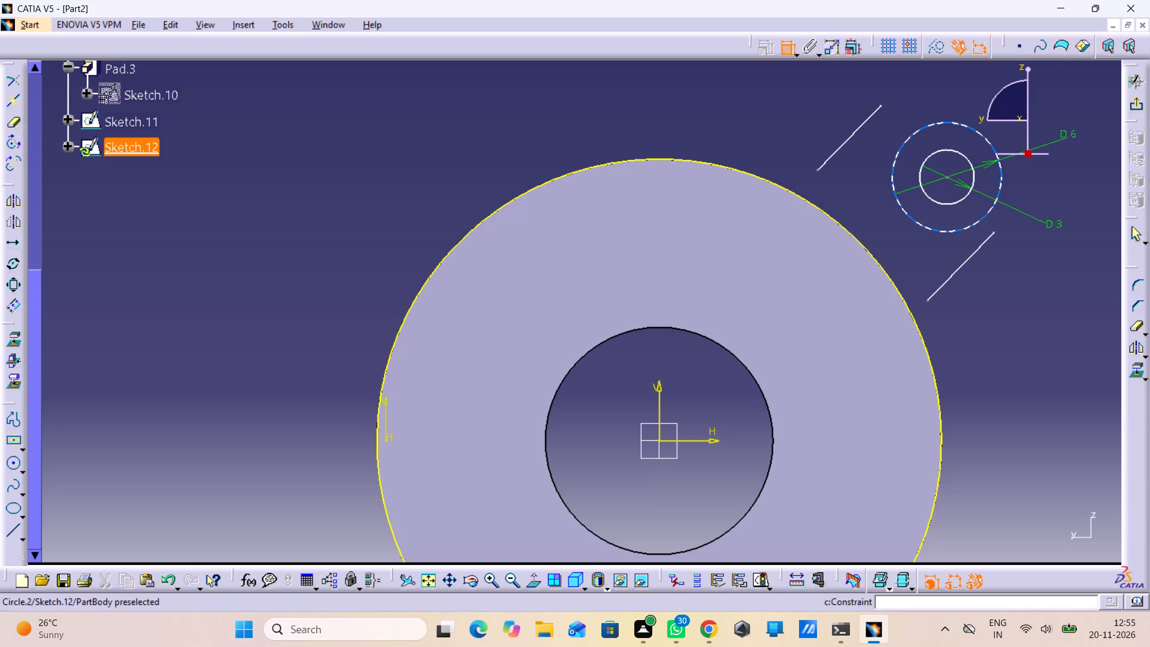
pyautogui.click(993, 234)
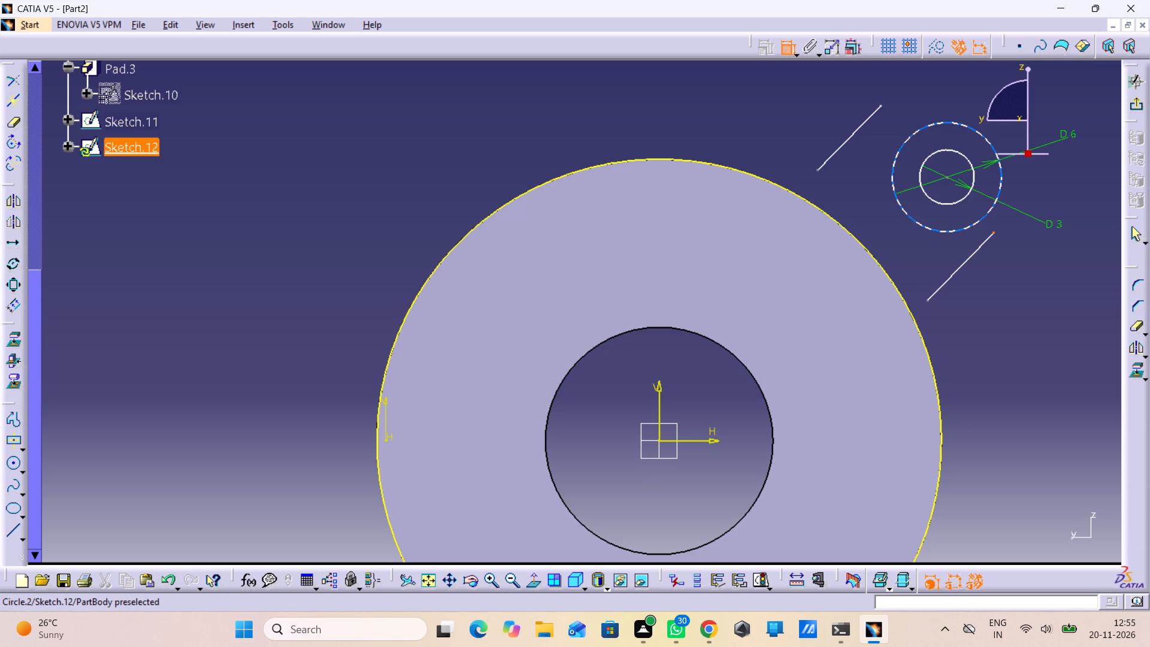
pyautogui.click(986, 214)
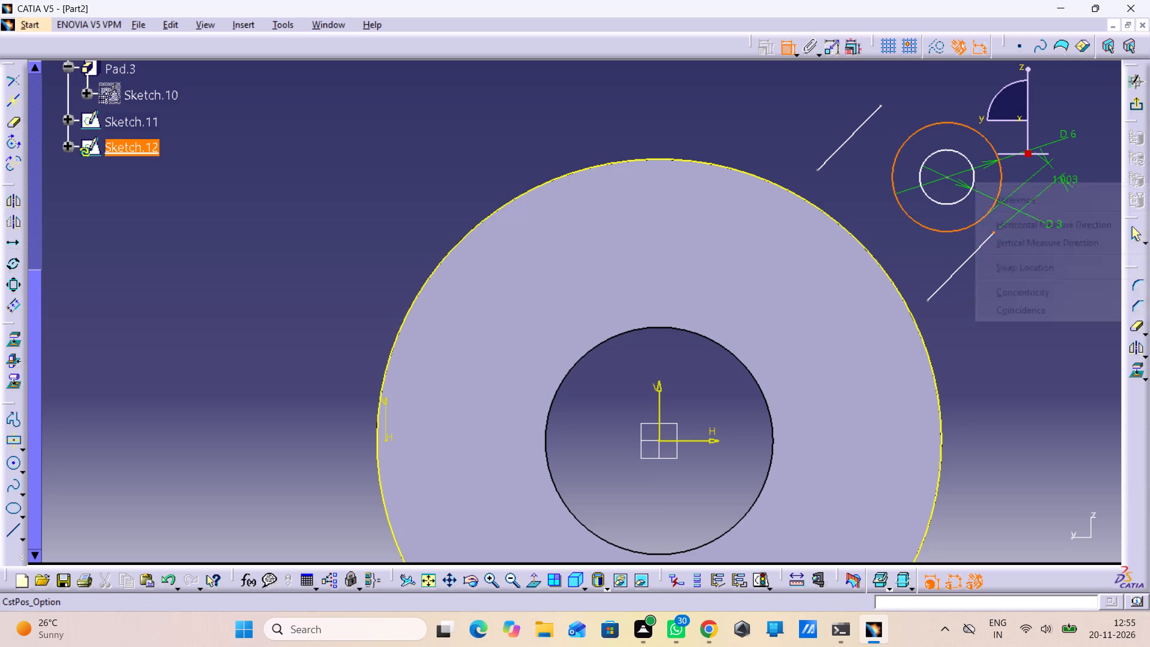
pyautogui.rightClick(1065, 182)
pyautogui.click(1048, 303)
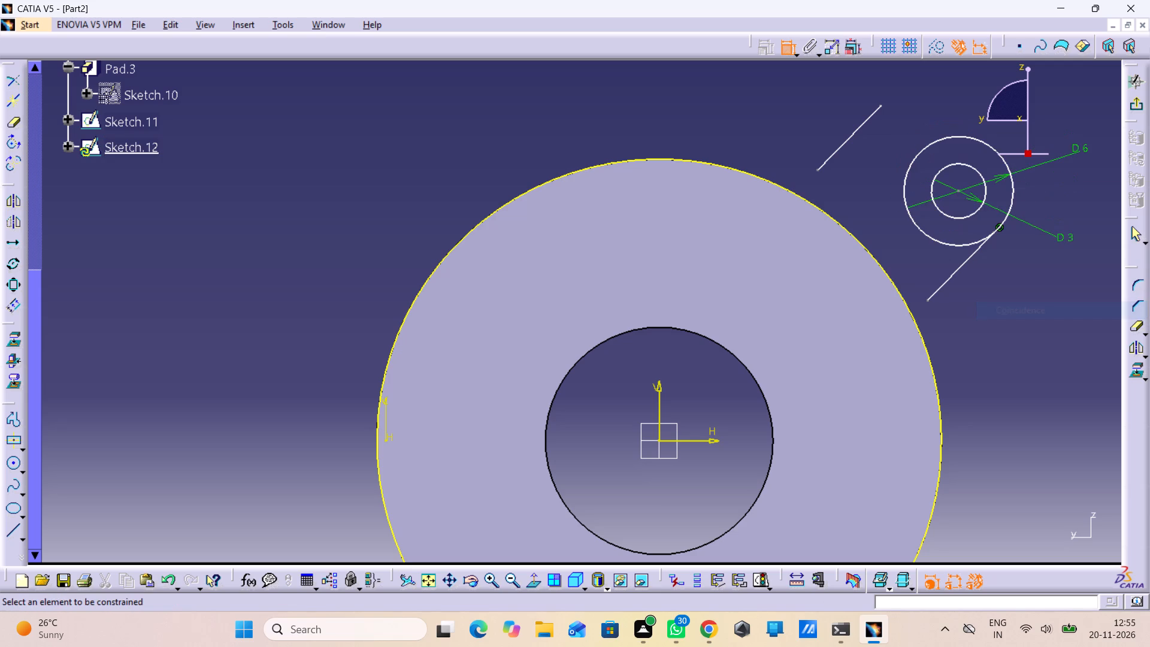
pyautogui.click(883, 103)
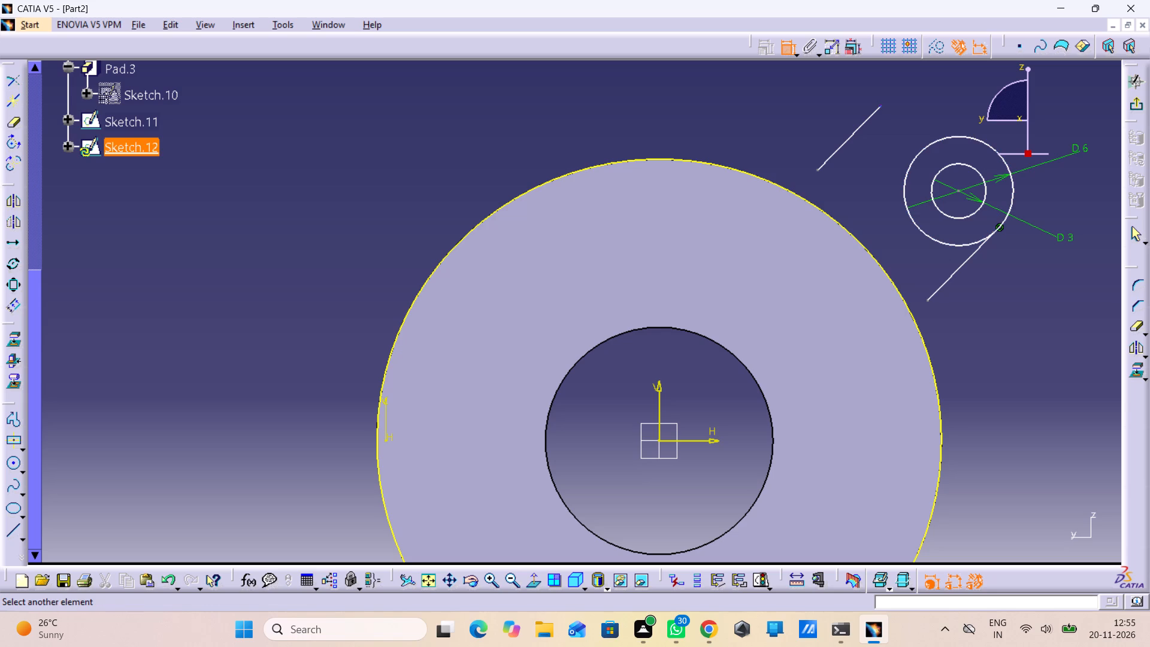
pyautogui.click(919, 152)
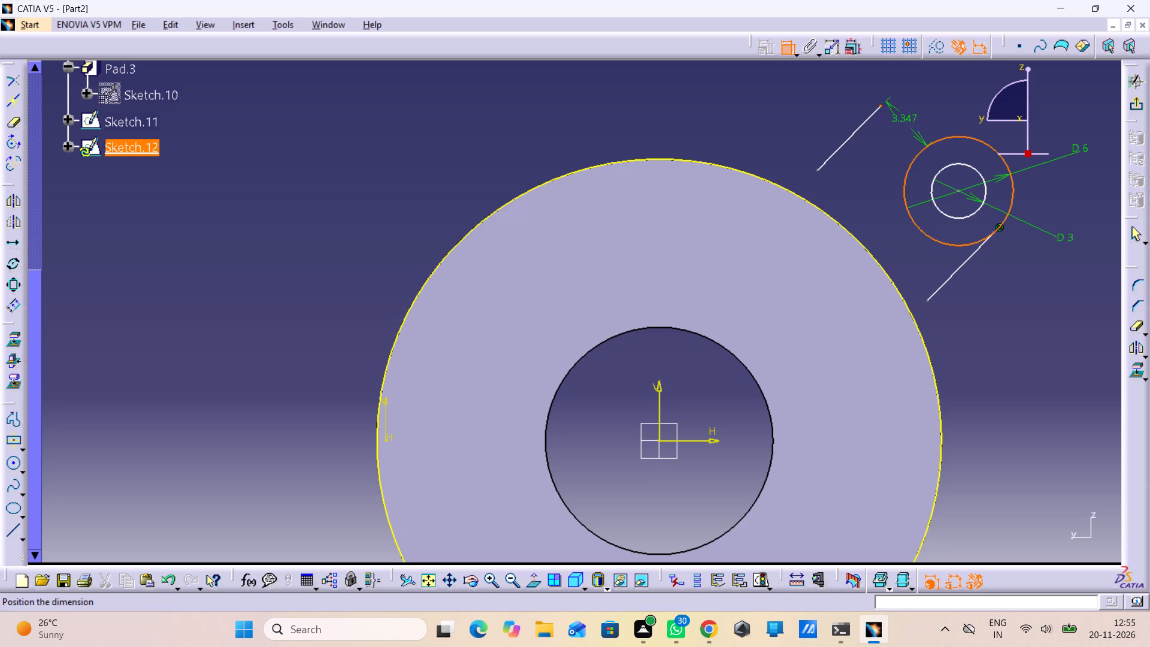
pyautogui.rightClick(886, 131)
pyautogui.click(930, 261)
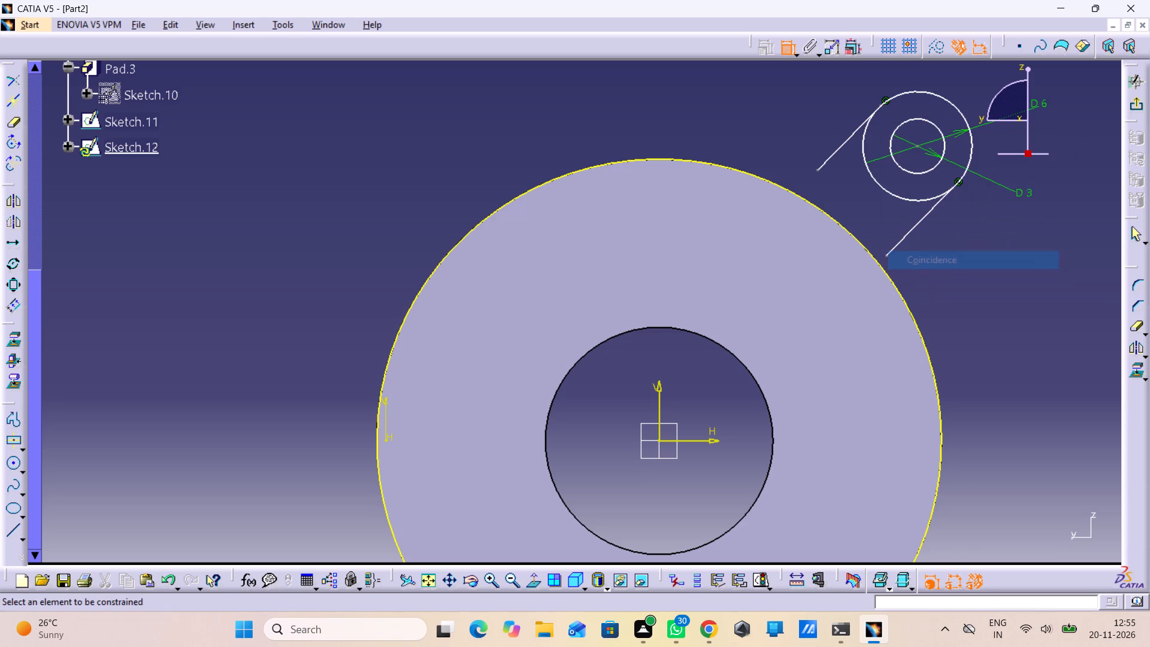
# Constrain both slanted lines tangent to the 6 mm circle.
pyautogui.click(934, 210)
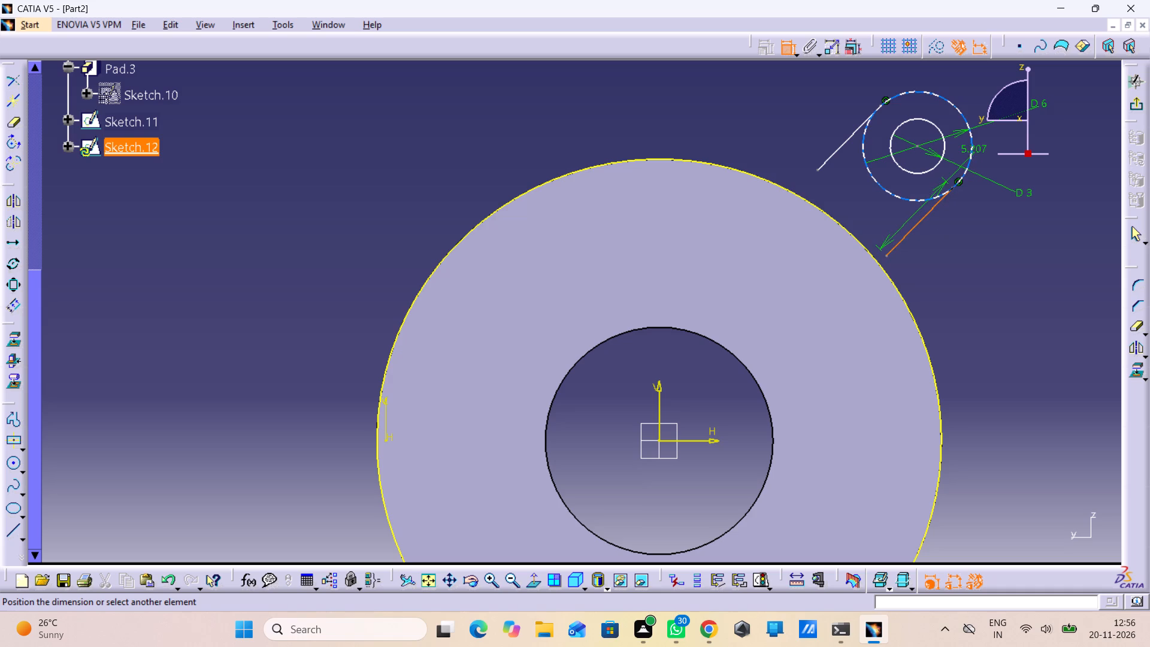
pyautogui.click(974, 149)
pyautogui.moveTo(1009, 258); pyautogui.dragTo(1012, 267, button='right')
pyautogui.click(1040, 321)
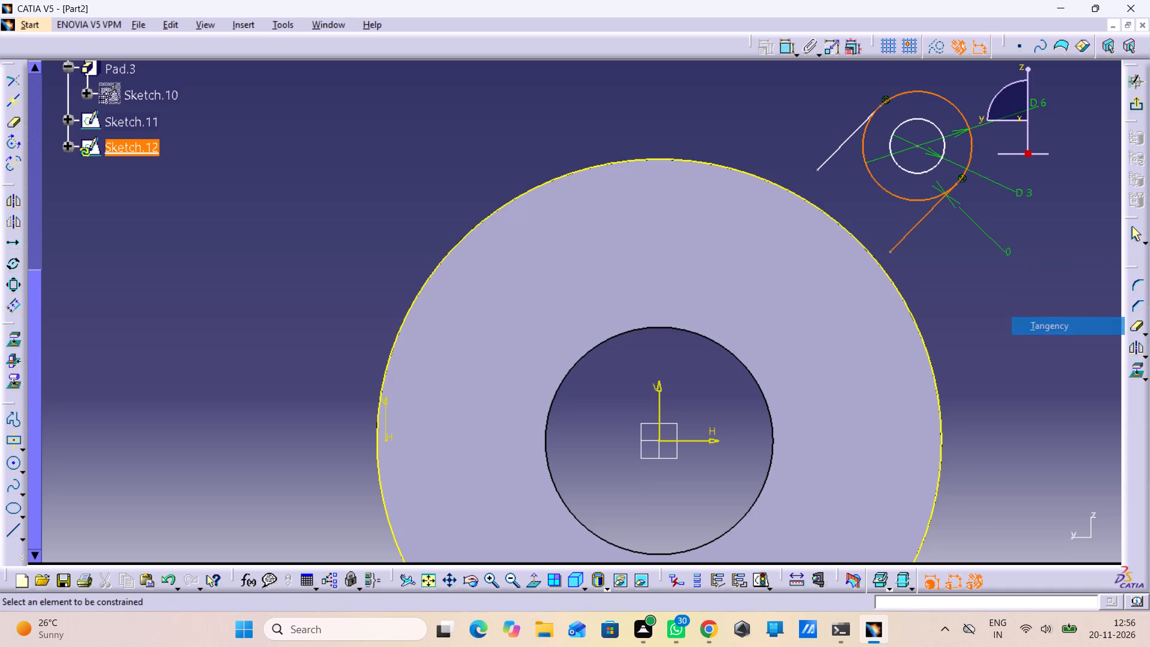
pyautogui.click(864, 137)
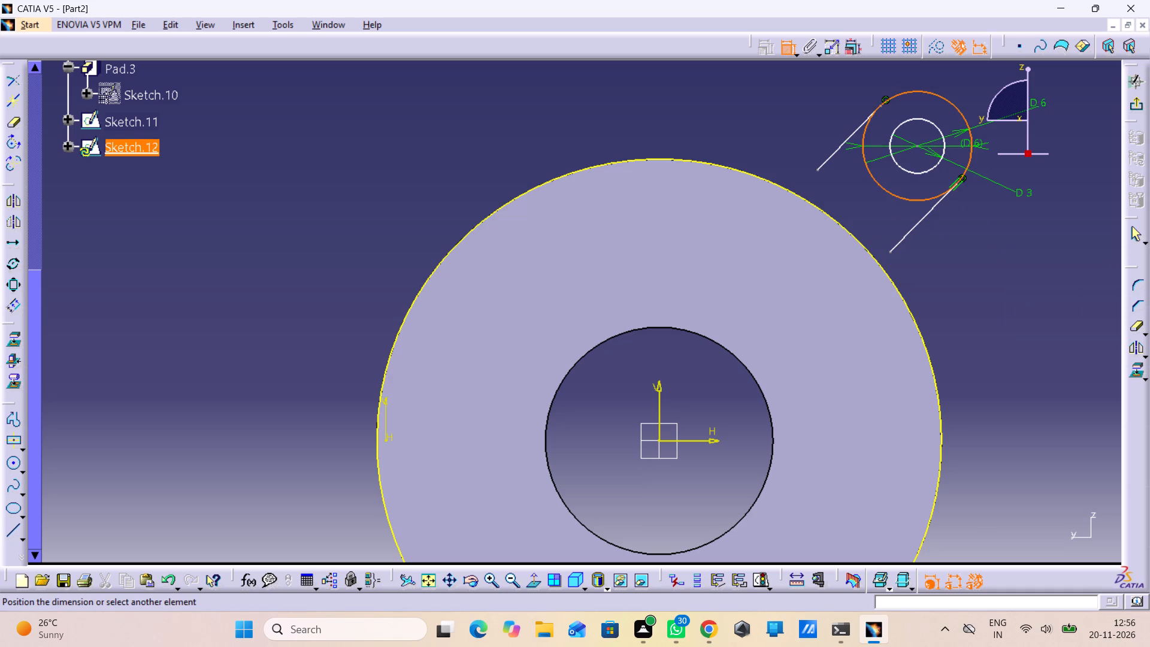
pyautogui.click(846, 136)
pyautogui.rightClick(810, 114)
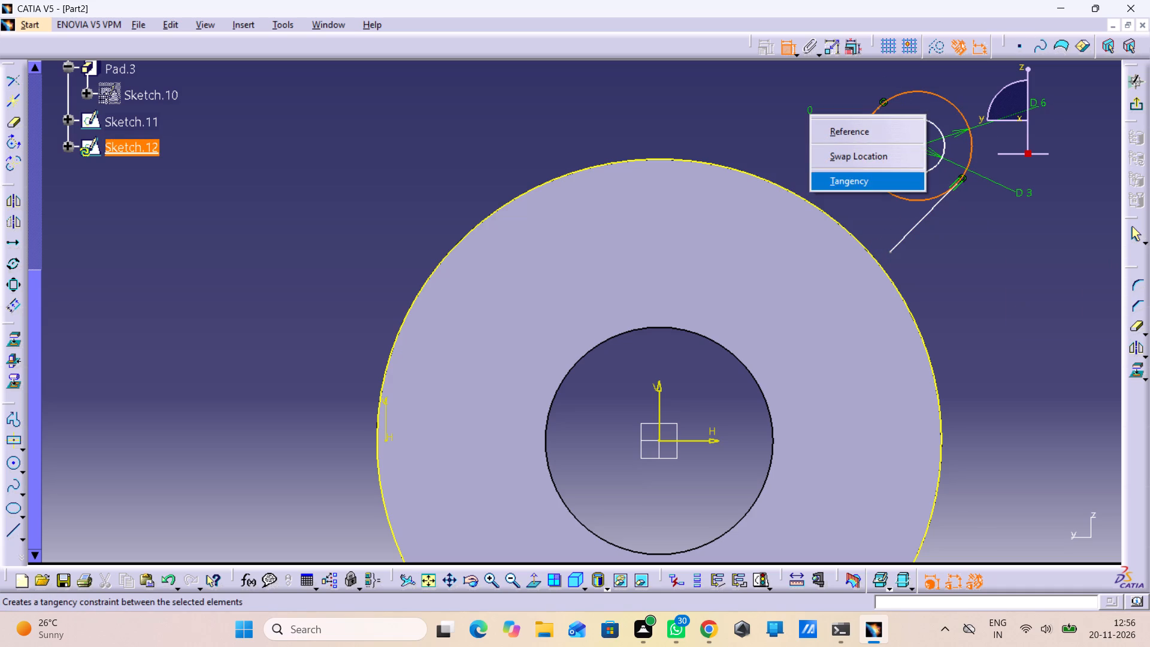
pyautogui.click(849, 189)
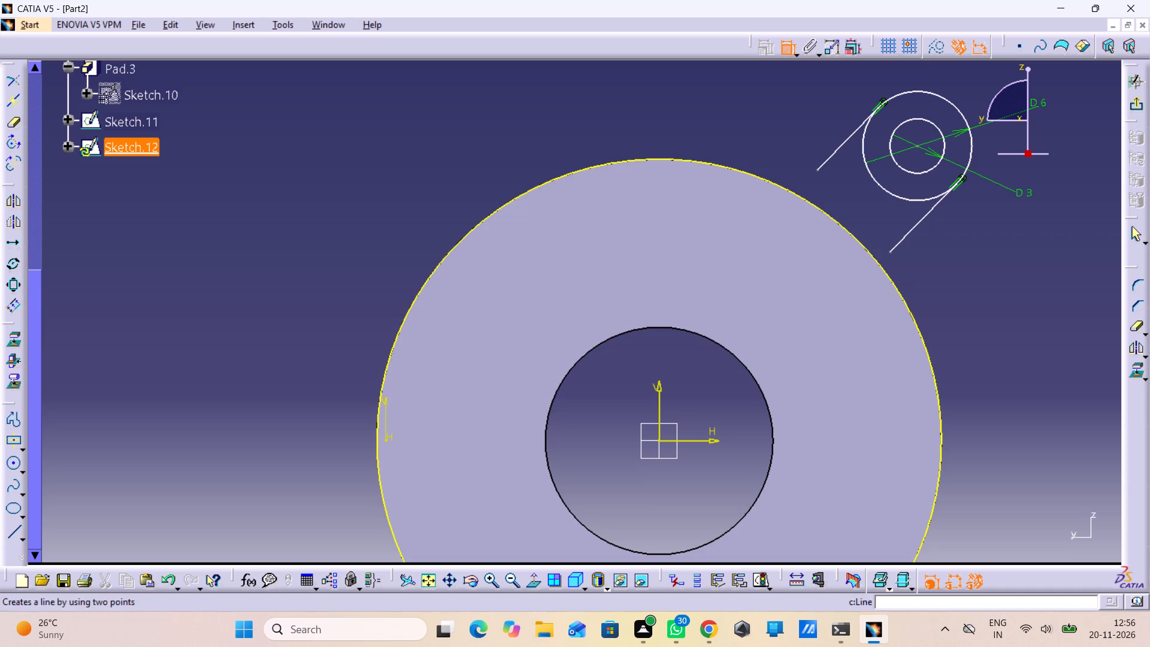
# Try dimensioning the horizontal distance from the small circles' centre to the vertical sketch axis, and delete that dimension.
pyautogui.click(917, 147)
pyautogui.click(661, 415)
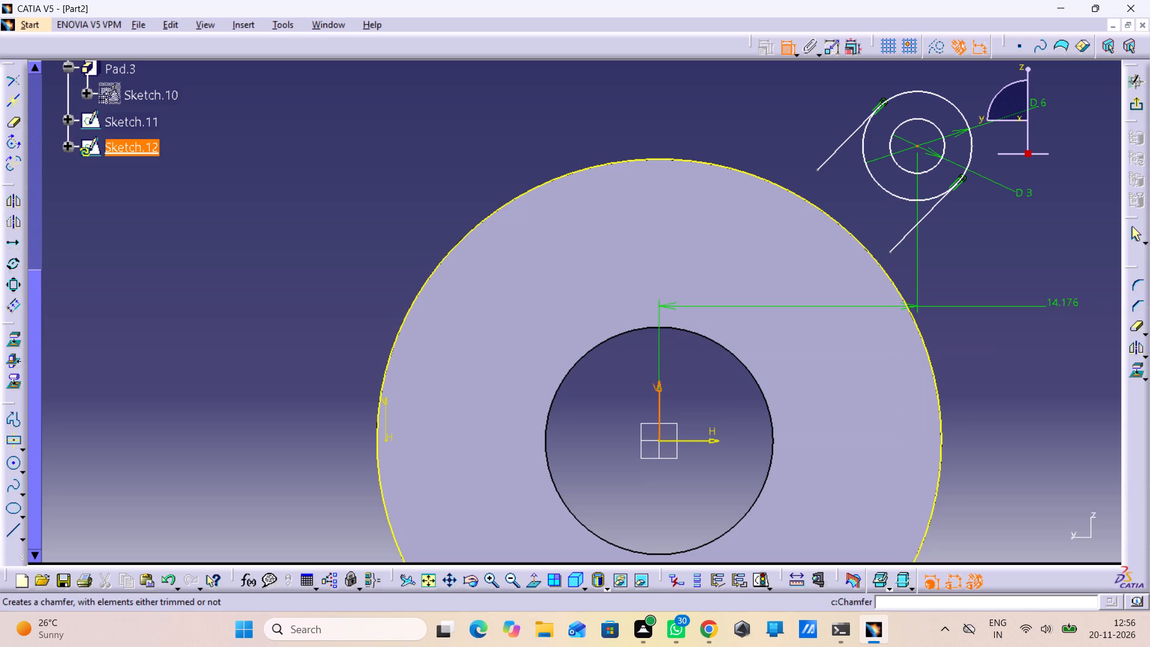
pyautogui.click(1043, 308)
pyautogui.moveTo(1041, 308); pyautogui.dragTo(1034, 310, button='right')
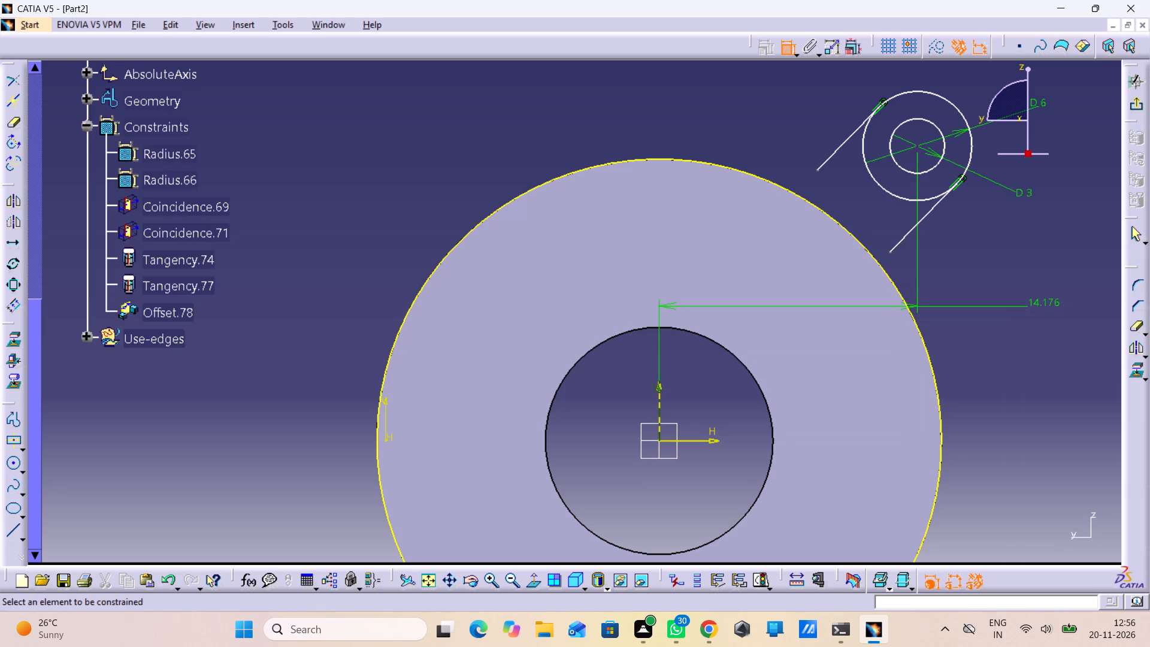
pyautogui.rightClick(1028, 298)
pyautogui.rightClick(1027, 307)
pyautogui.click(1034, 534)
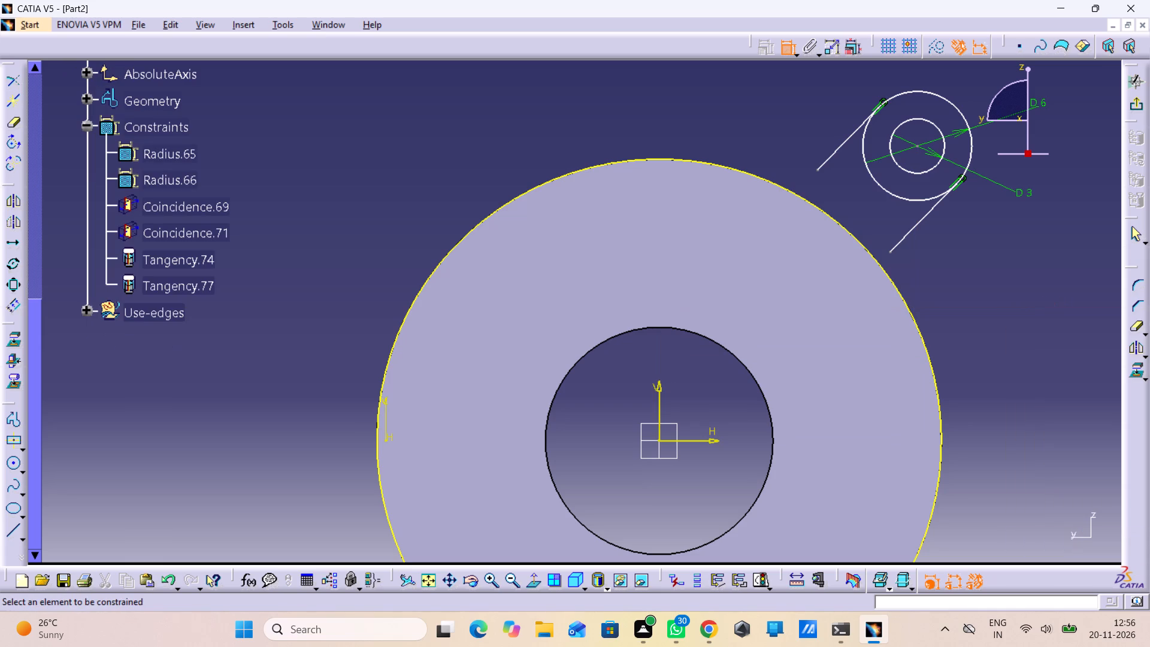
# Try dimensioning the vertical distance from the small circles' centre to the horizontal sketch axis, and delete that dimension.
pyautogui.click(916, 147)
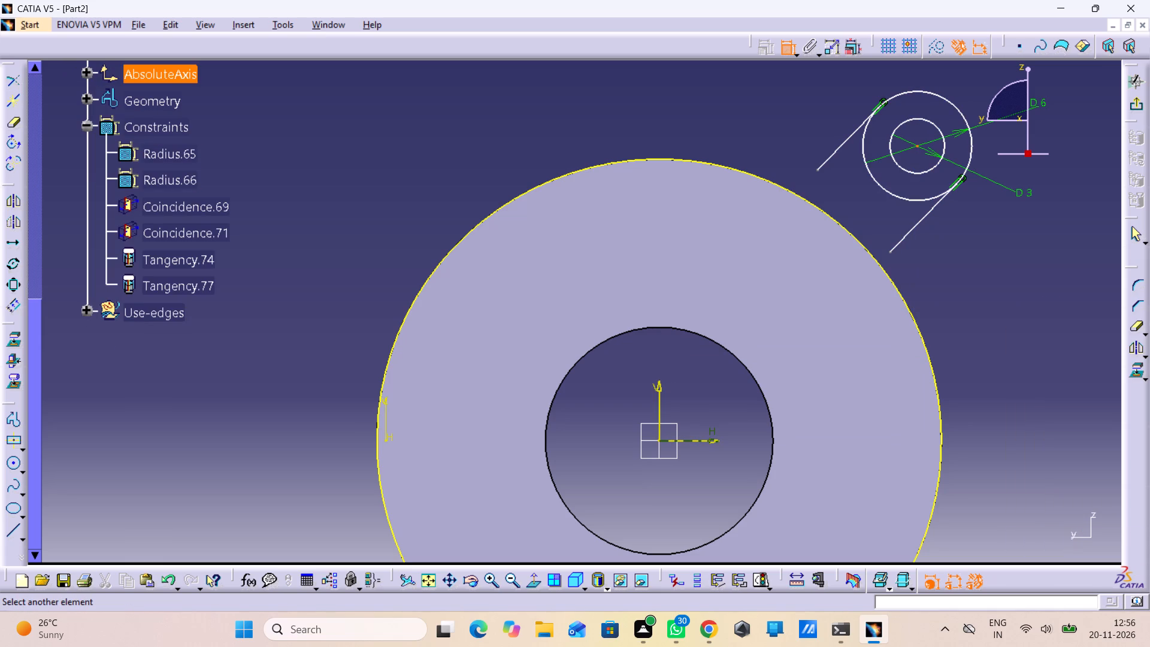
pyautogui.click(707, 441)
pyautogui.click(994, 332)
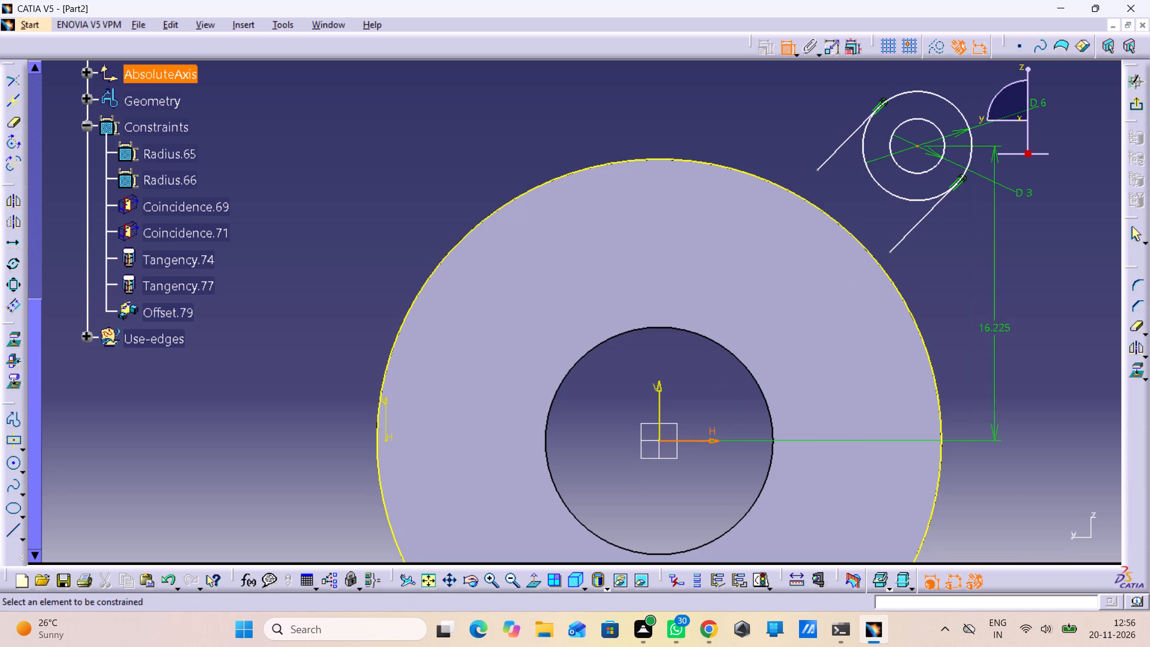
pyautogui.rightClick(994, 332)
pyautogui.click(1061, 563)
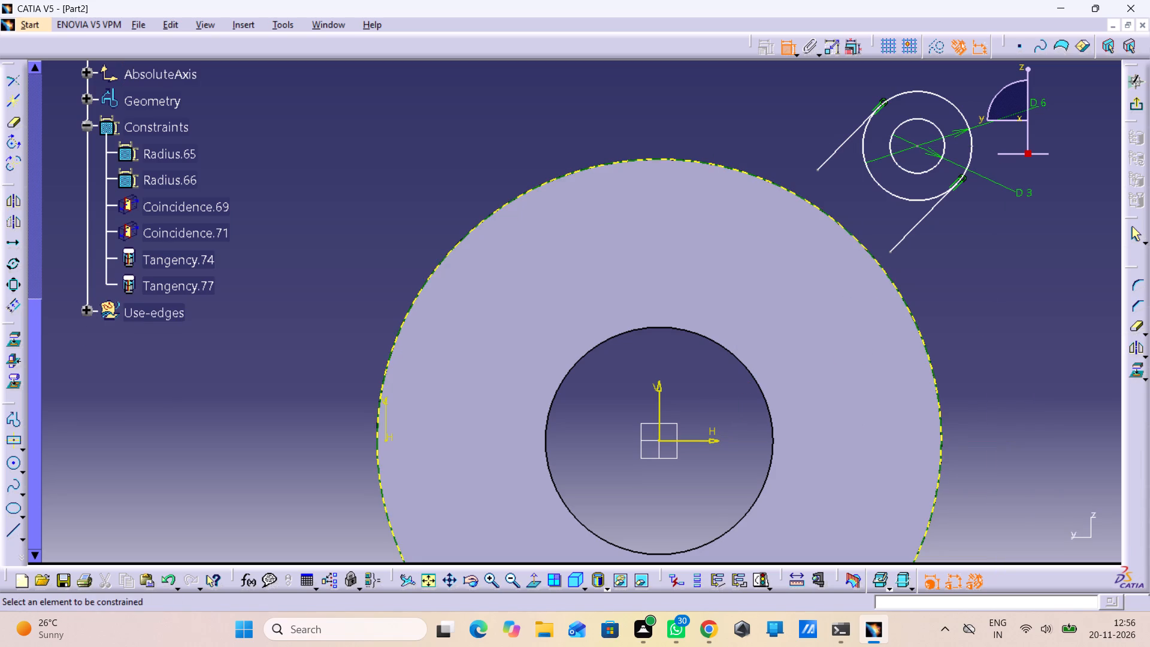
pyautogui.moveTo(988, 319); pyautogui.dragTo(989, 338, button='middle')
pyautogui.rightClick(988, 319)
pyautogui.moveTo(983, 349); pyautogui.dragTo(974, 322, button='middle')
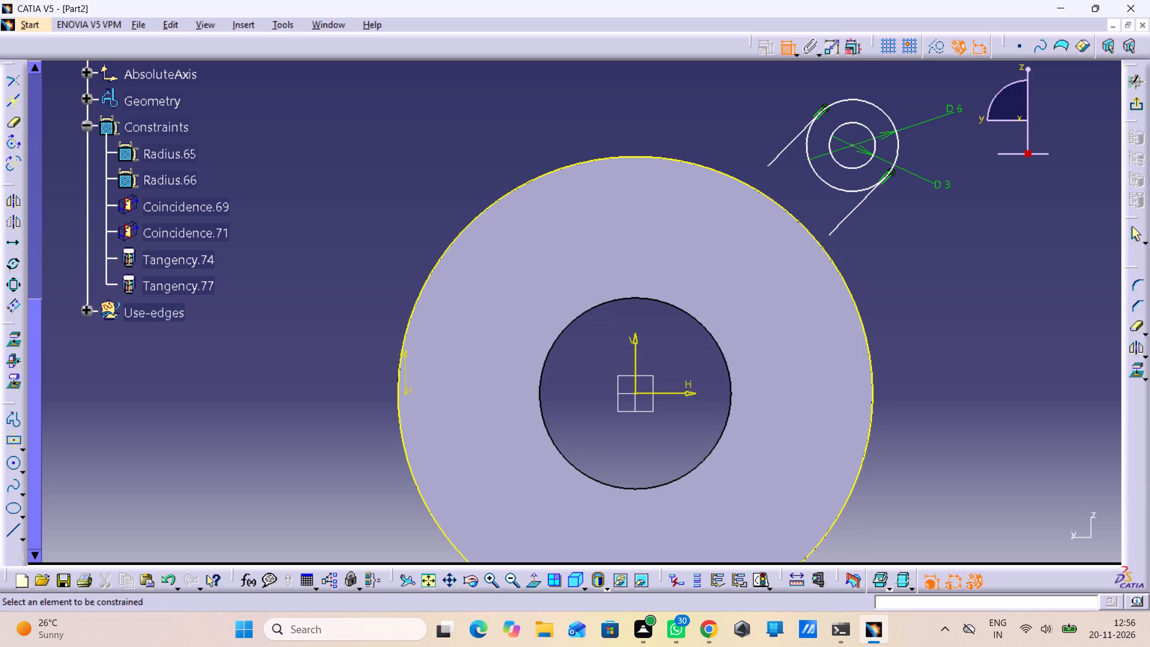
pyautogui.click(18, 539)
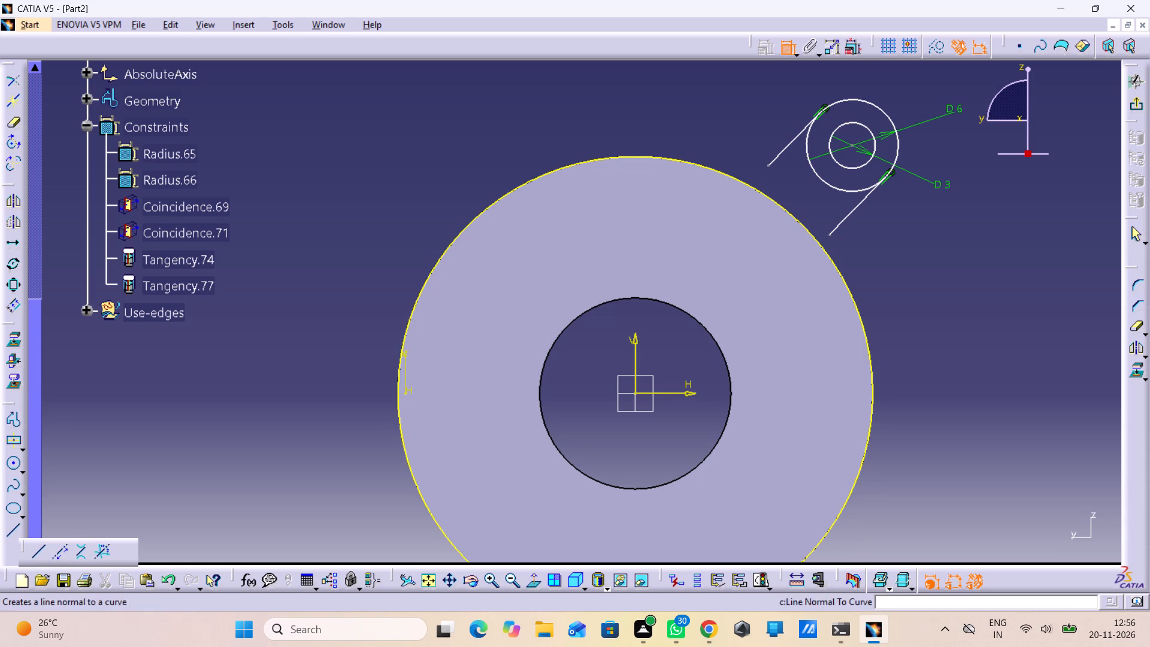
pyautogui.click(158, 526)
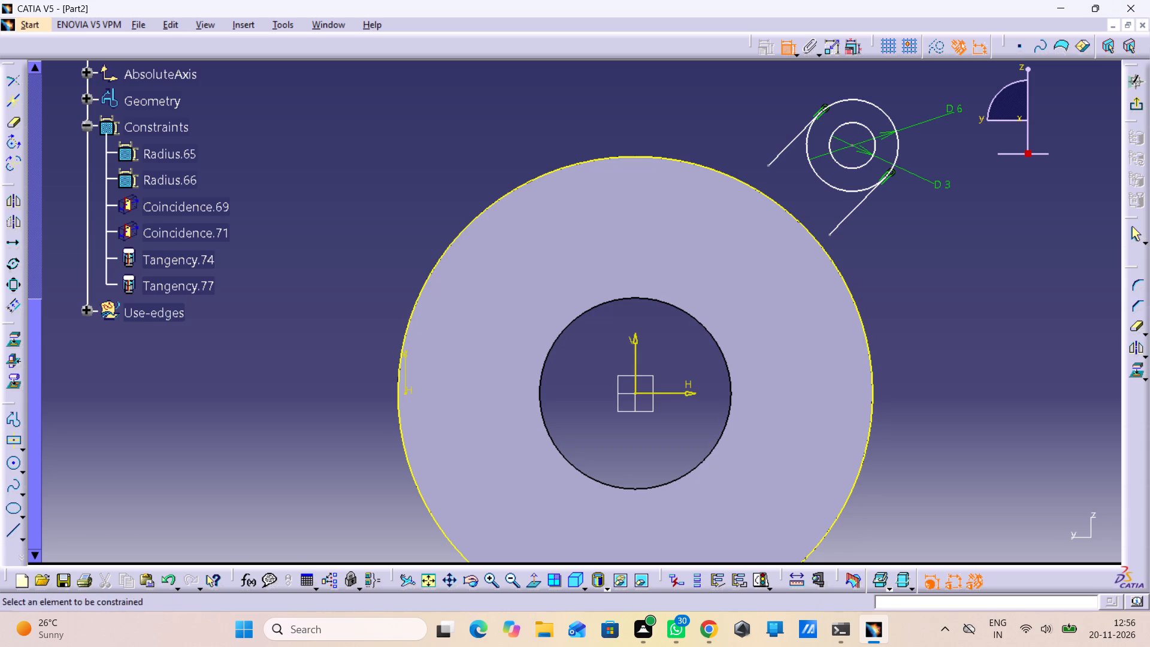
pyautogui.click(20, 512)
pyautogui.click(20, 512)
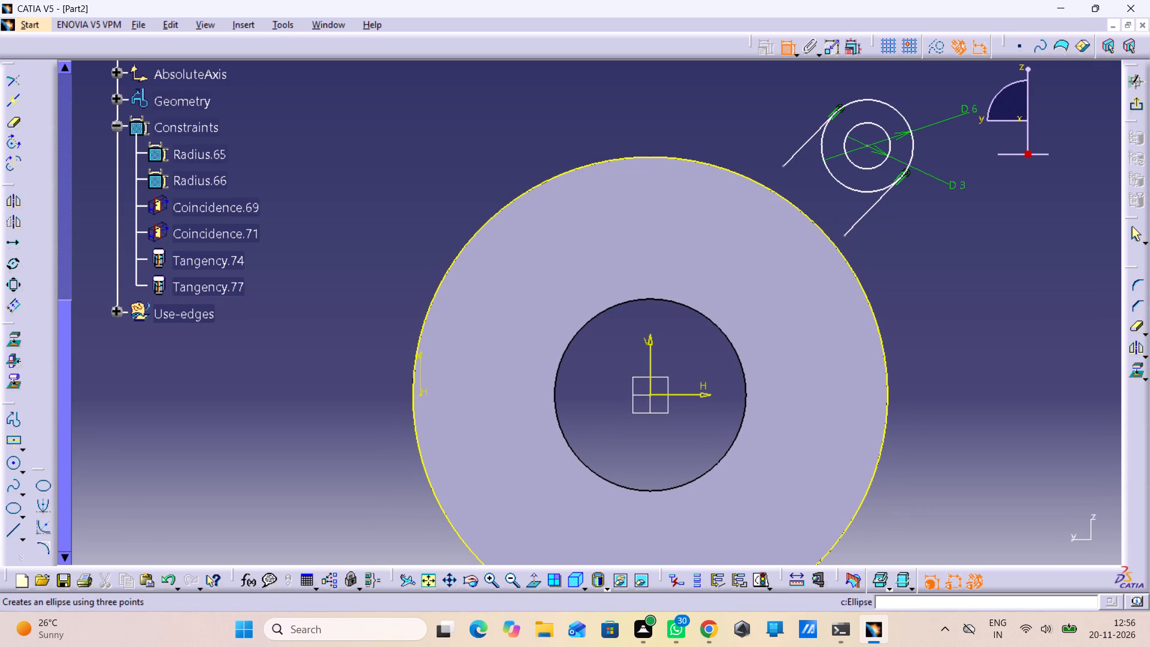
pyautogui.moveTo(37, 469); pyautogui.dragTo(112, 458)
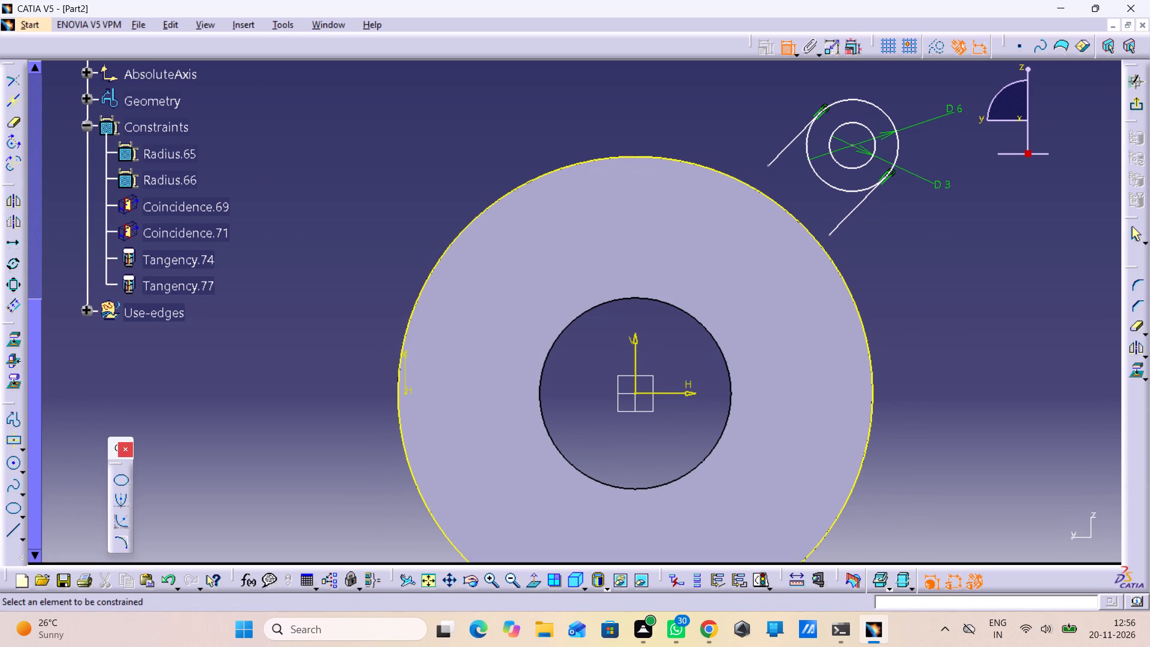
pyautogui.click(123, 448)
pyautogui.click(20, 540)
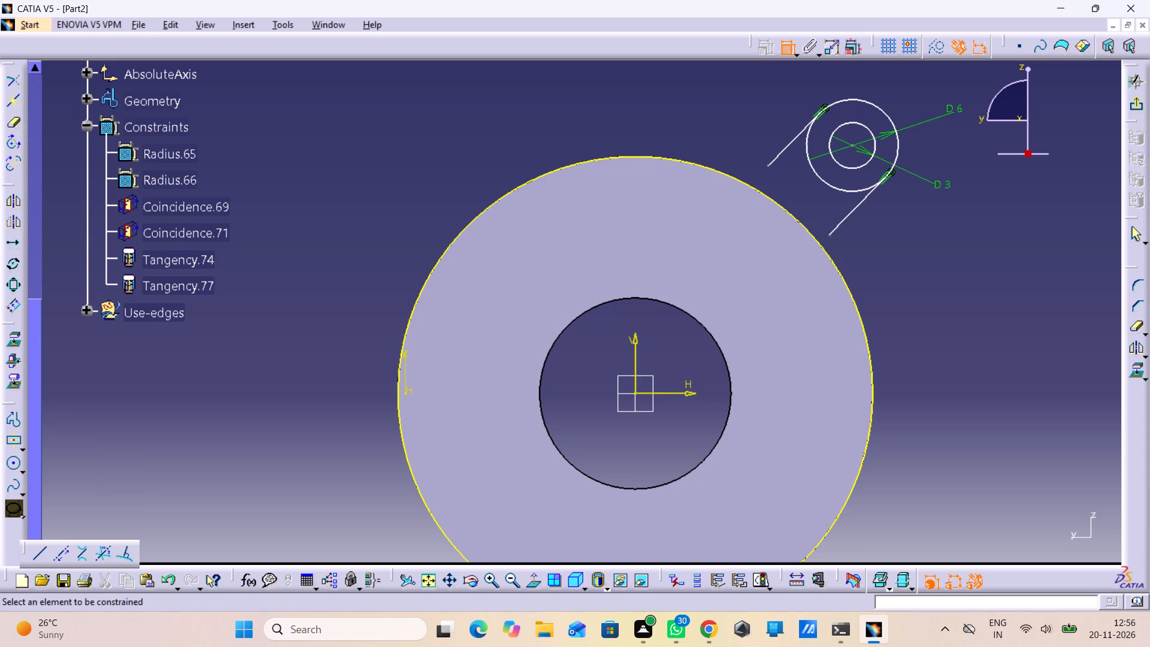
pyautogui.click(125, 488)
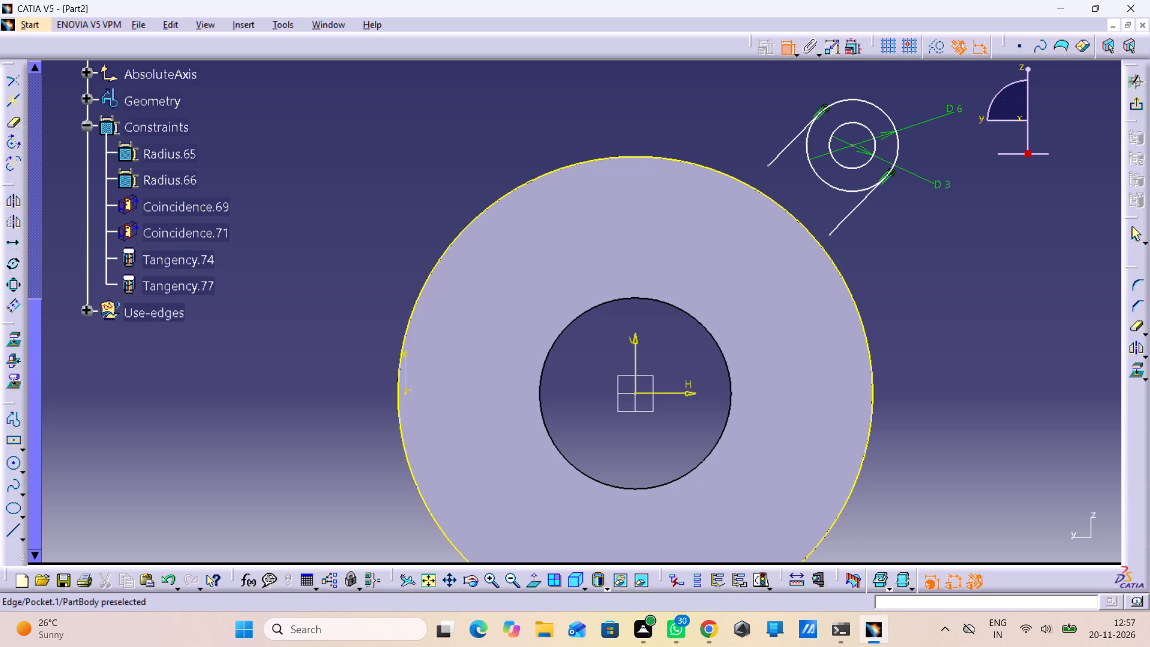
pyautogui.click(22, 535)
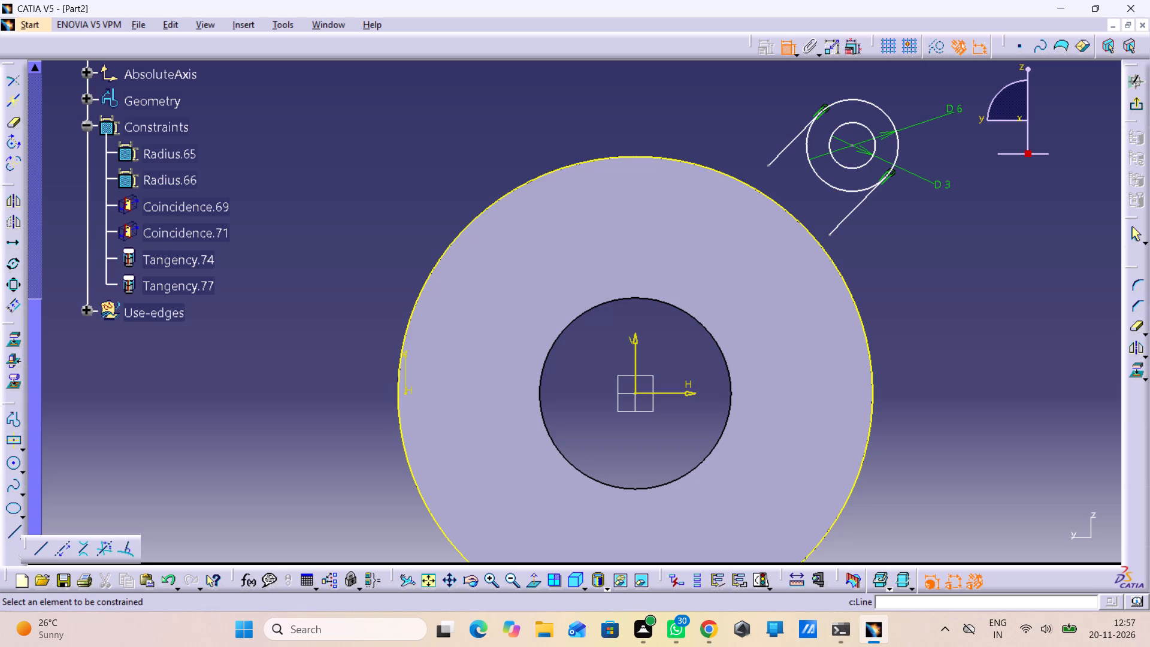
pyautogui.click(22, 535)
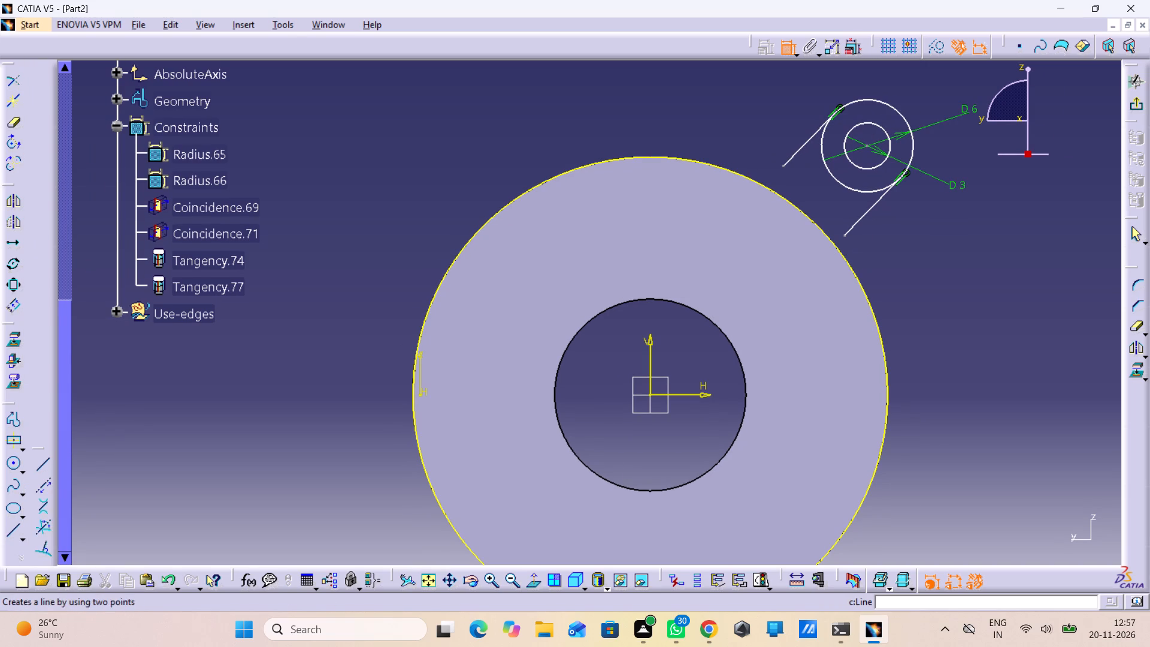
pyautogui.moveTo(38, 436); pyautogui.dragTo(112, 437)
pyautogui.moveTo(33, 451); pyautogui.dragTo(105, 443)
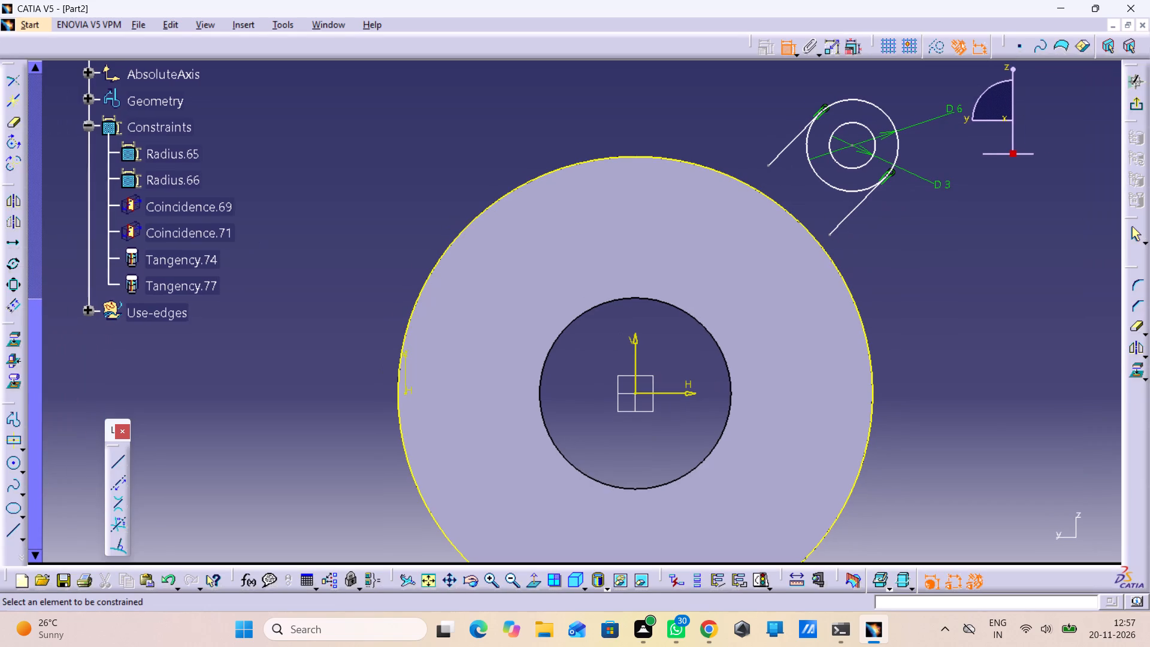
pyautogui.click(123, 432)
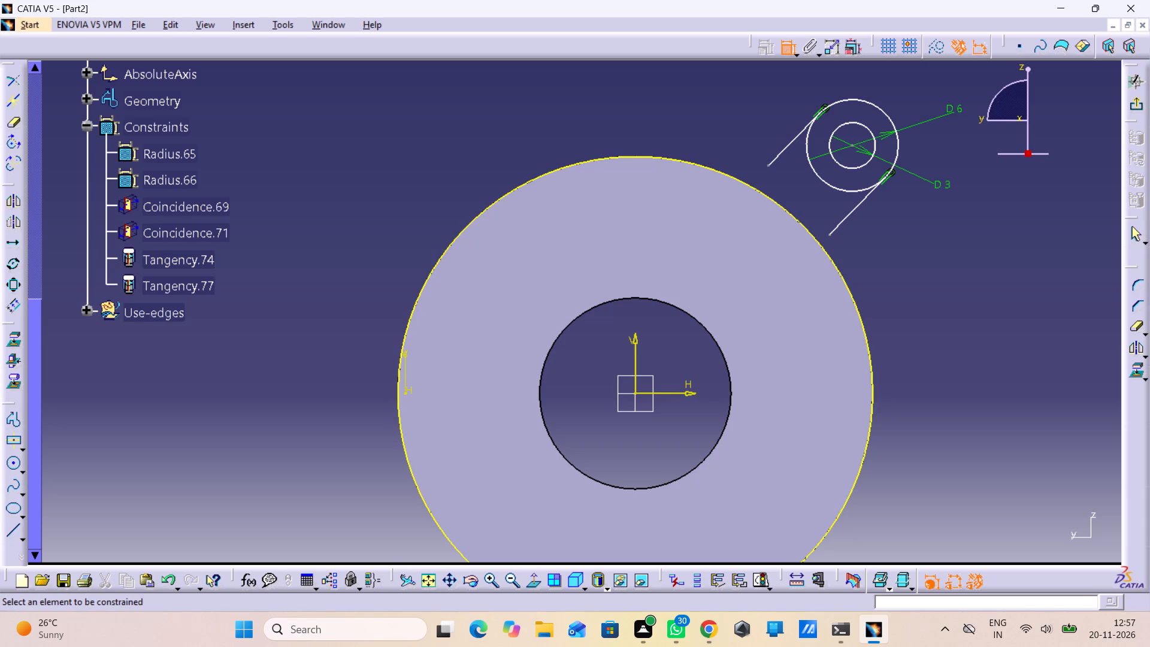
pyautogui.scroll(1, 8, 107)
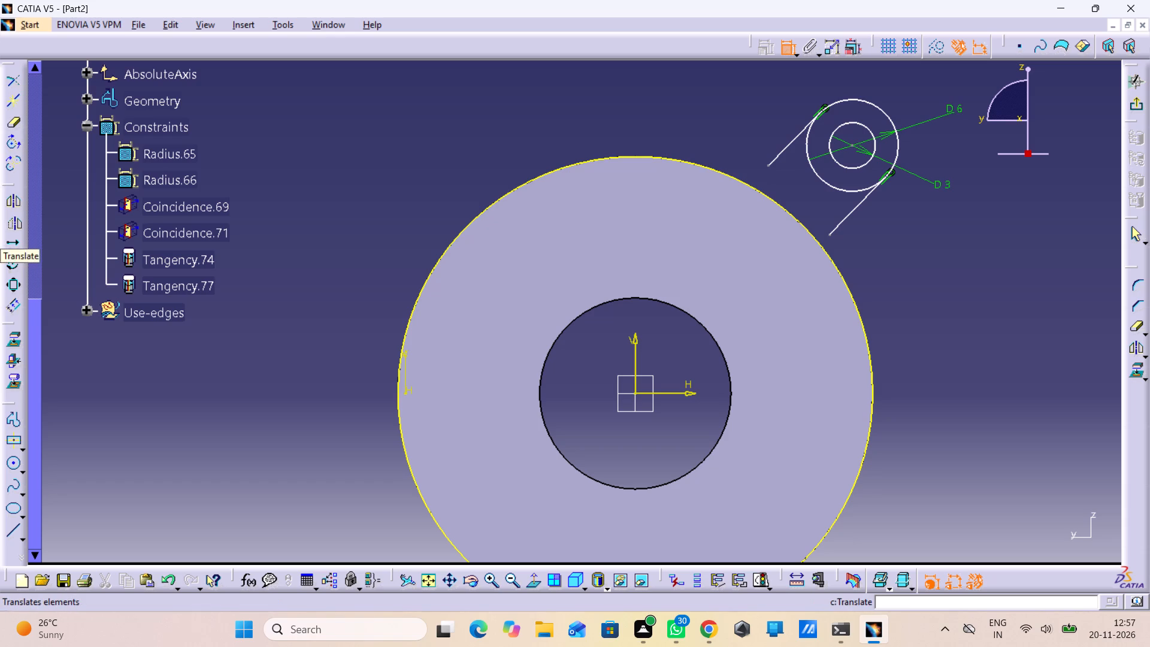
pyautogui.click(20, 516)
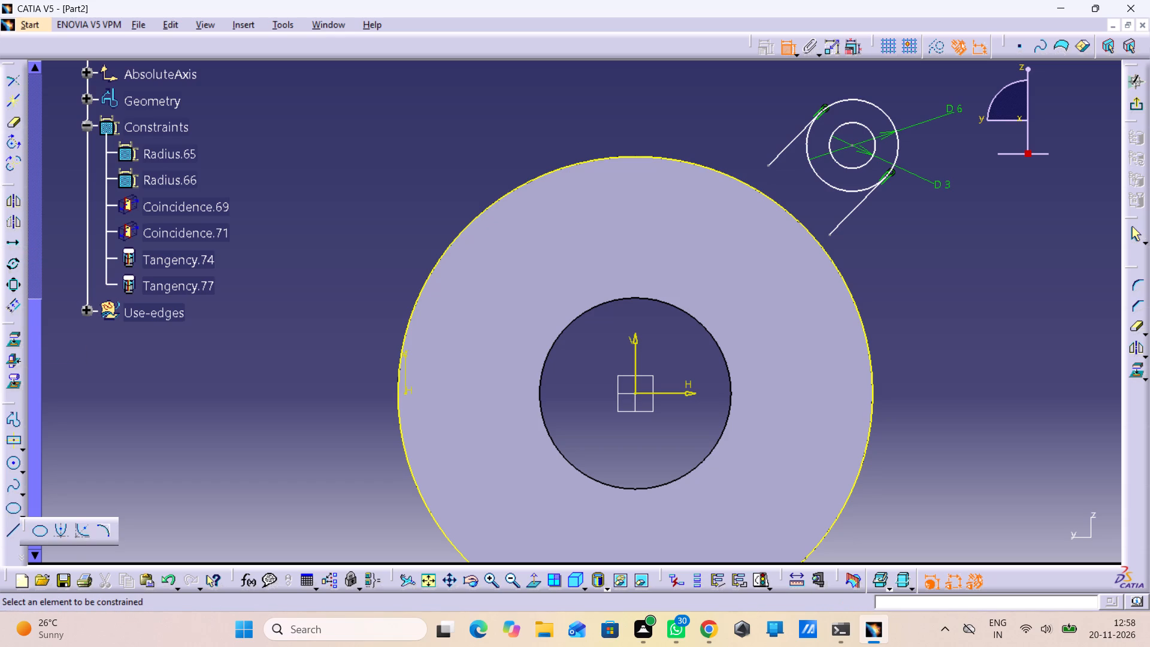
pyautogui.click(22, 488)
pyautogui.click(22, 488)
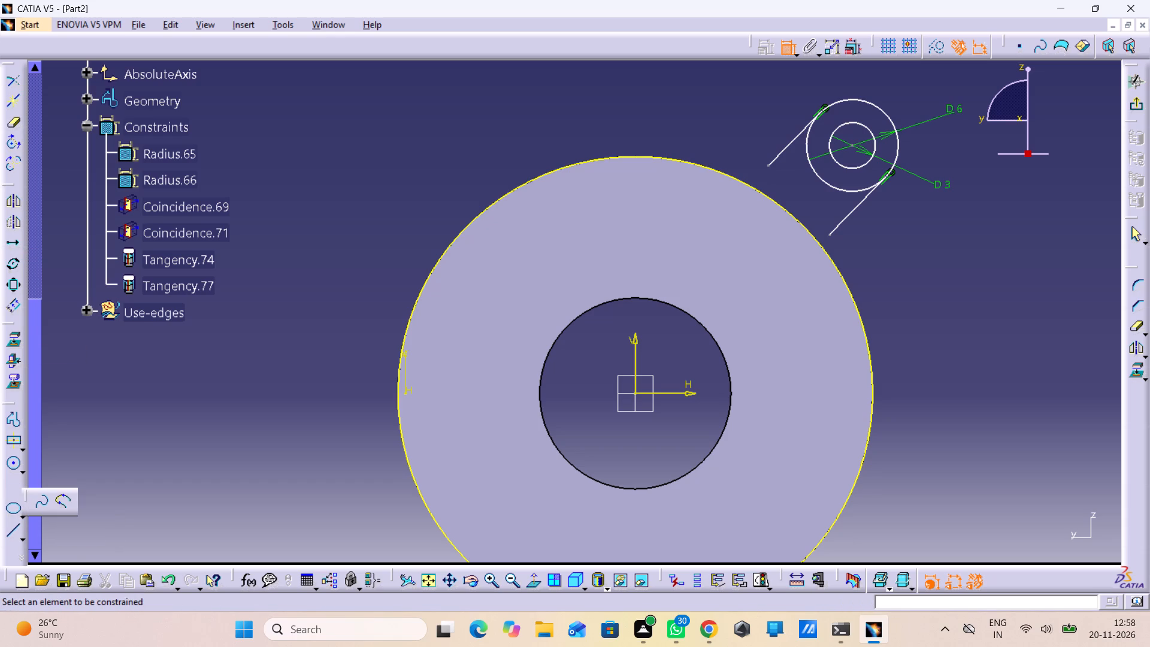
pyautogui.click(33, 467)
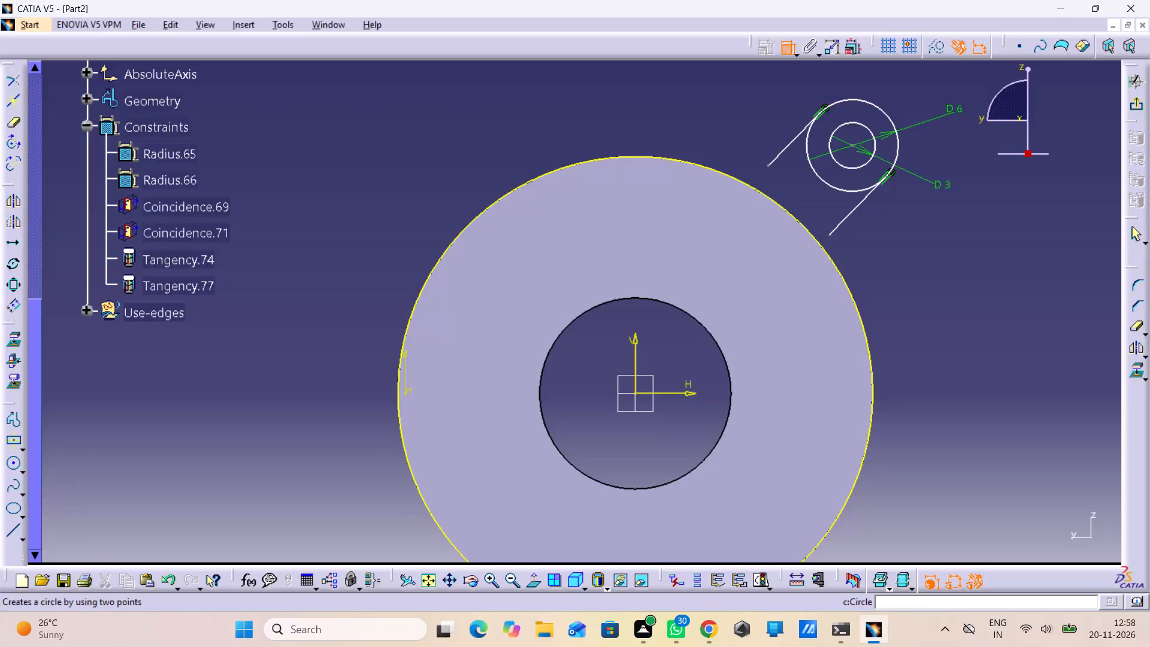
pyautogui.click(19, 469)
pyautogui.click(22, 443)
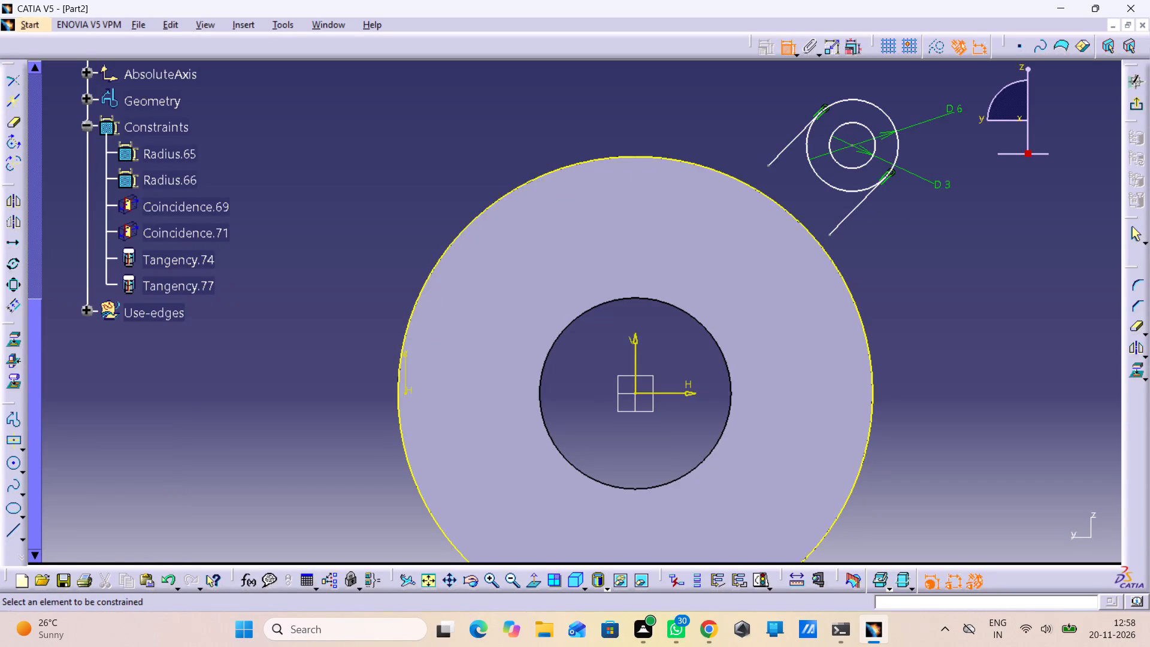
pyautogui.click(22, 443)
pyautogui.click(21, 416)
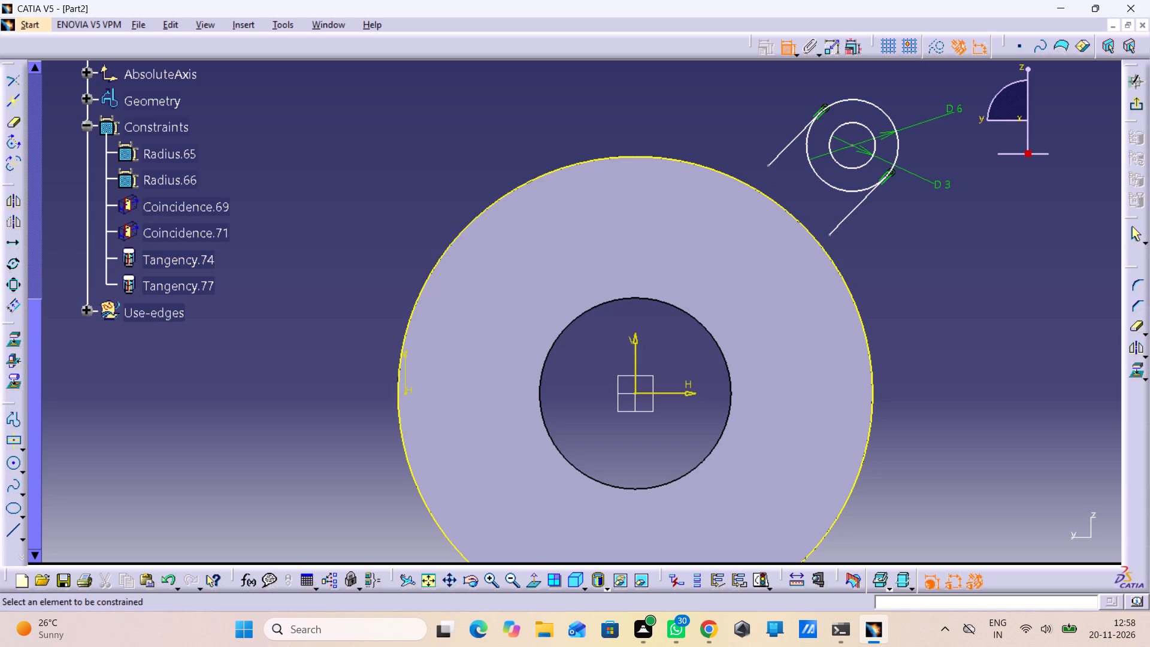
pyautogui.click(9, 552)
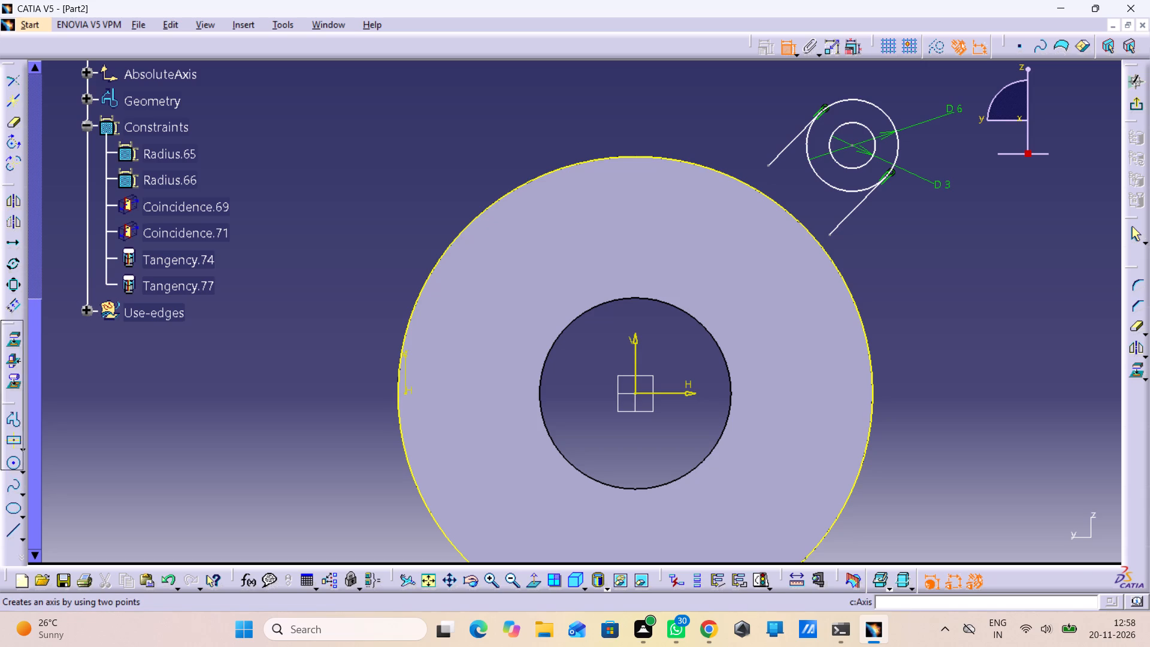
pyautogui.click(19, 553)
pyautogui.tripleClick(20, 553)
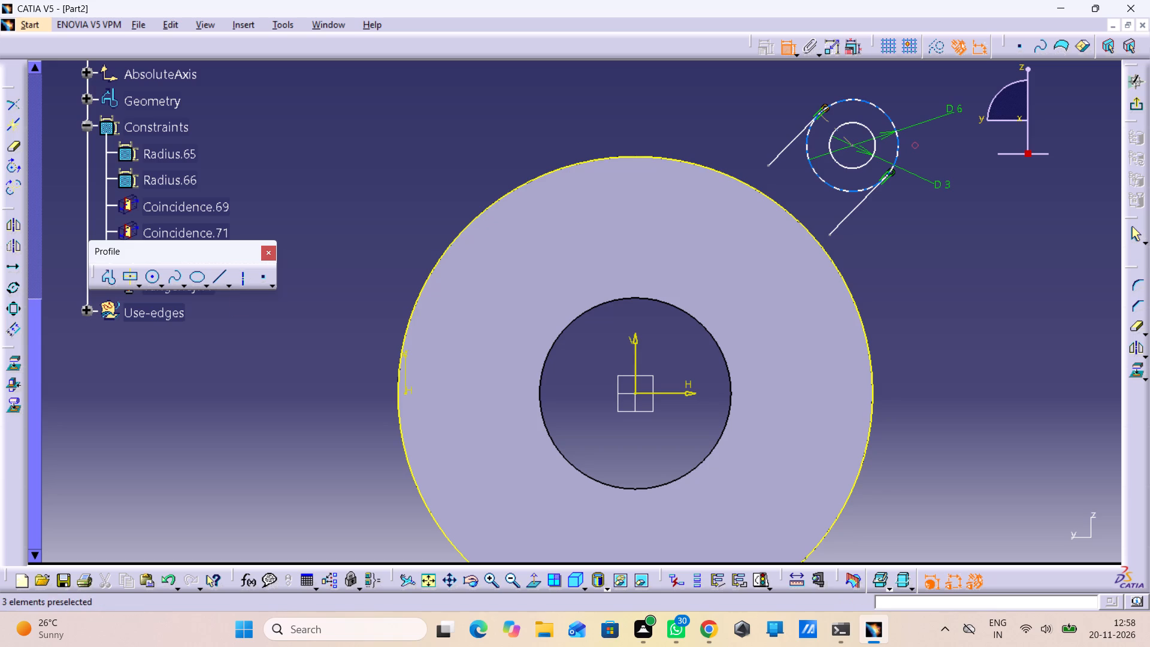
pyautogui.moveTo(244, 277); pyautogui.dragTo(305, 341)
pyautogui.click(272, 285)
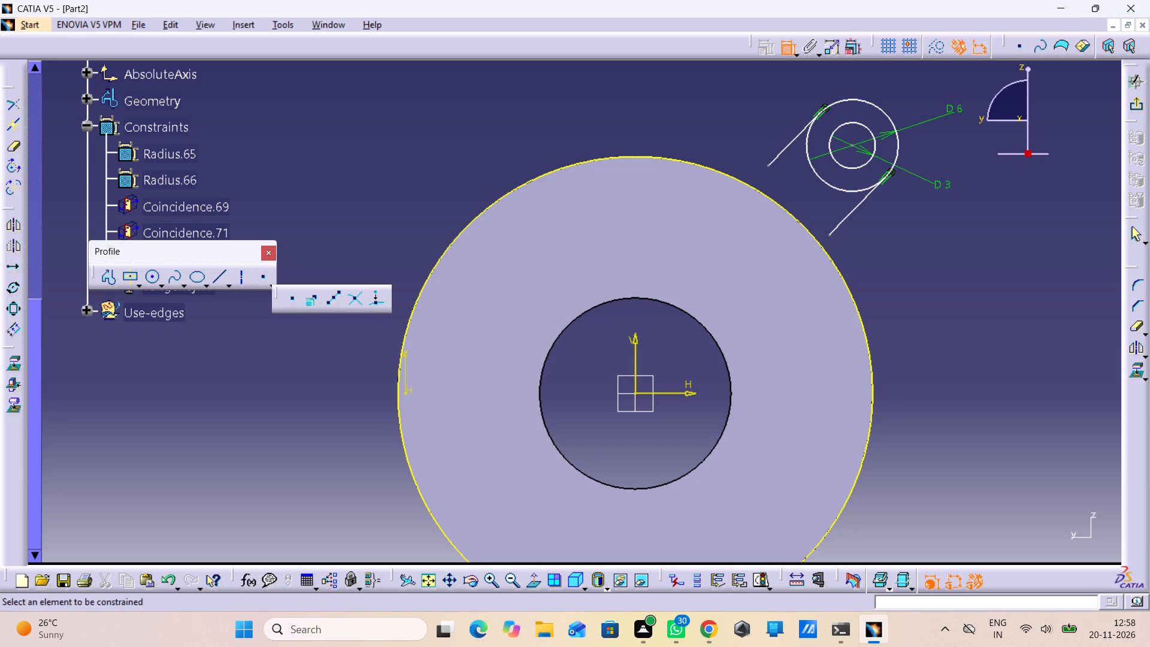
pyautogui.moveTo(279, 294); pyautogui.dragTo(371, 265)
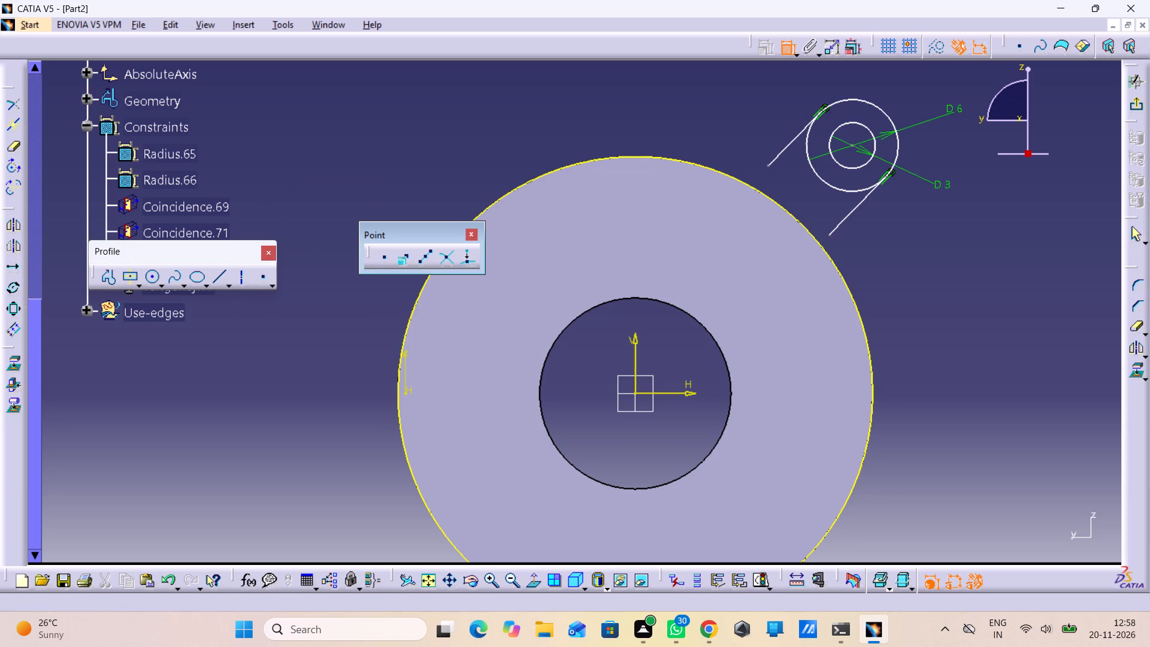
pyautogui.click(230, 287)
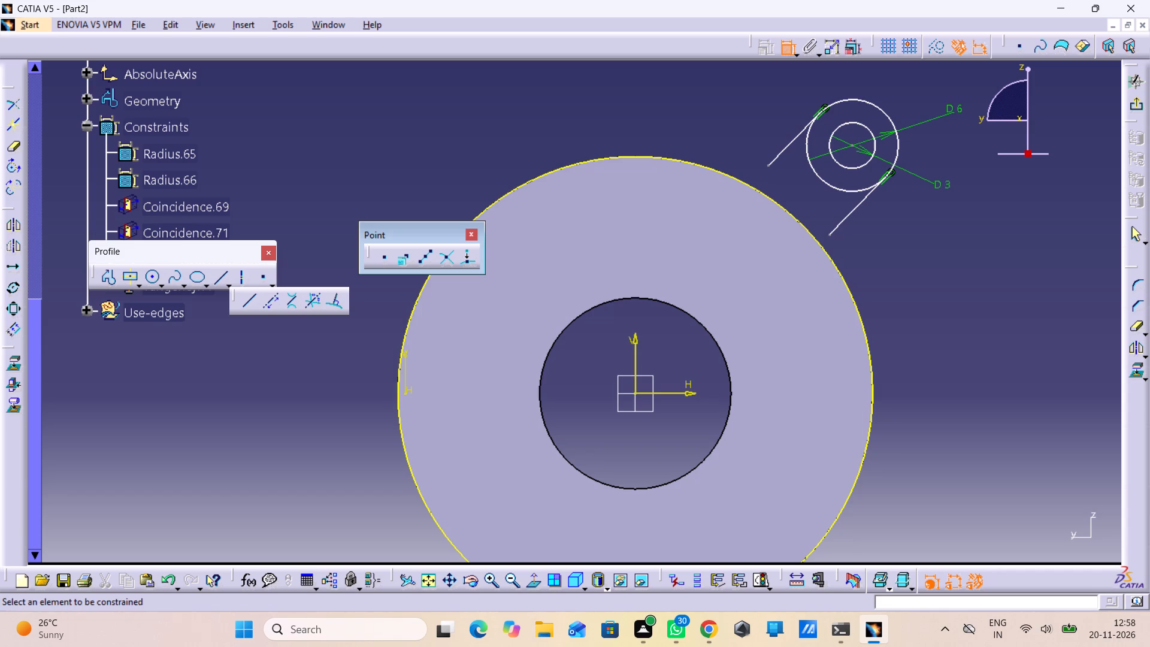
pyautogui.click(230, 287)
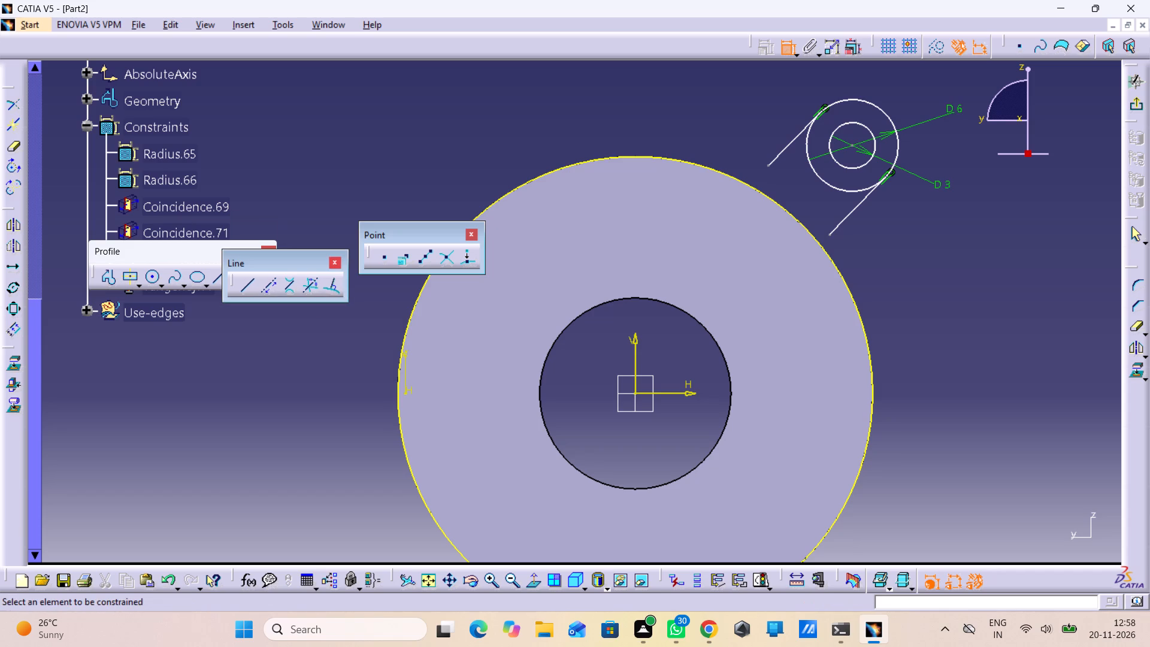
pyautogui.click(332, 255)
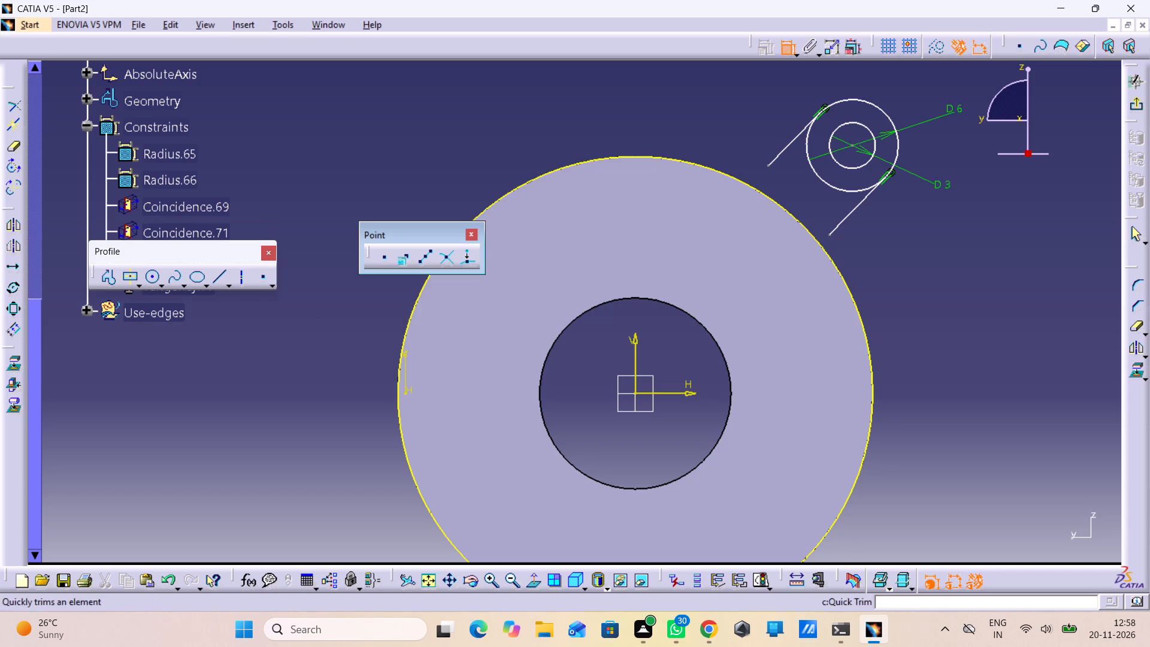
# Dock the floating Profile tool group at the window edge, alongside the other docked sketch tools.
pyautogui.moveTo(7, 90); pyautogui.dragTo(5, 58)
pyautogui.click(93, 268)
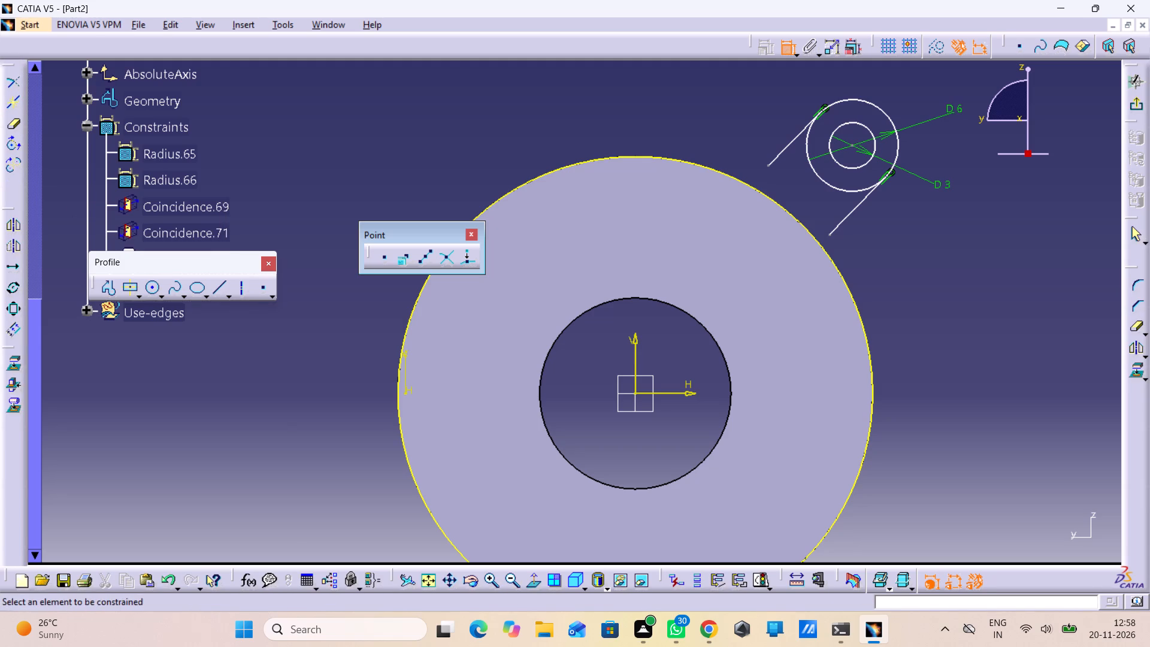
pyautogui.moveTo(11, 214); pyautogui.dragTo(14, 174)
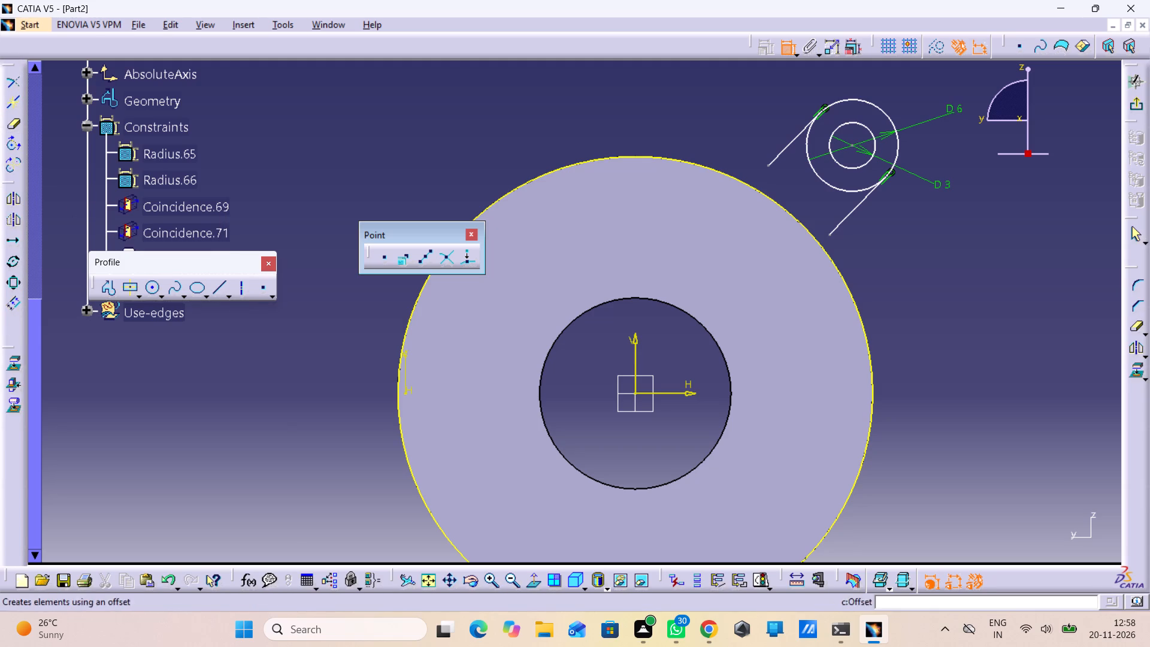
pyautogui.moveTo(7, 358); pyautogui.dragTo(19, 323)
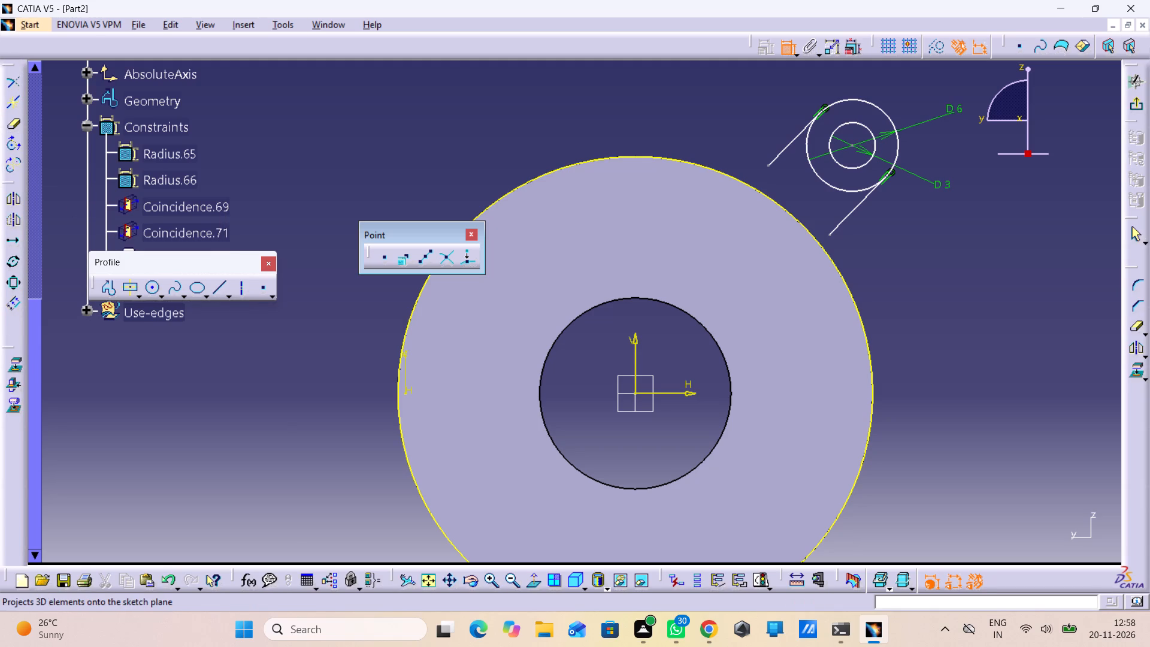
pyautogui.moveTo(7, 355); pyautogui.dragTo(9, 323)
pyautogui.moveTo(9, 348); pyautogui.dragTo(23, 327)
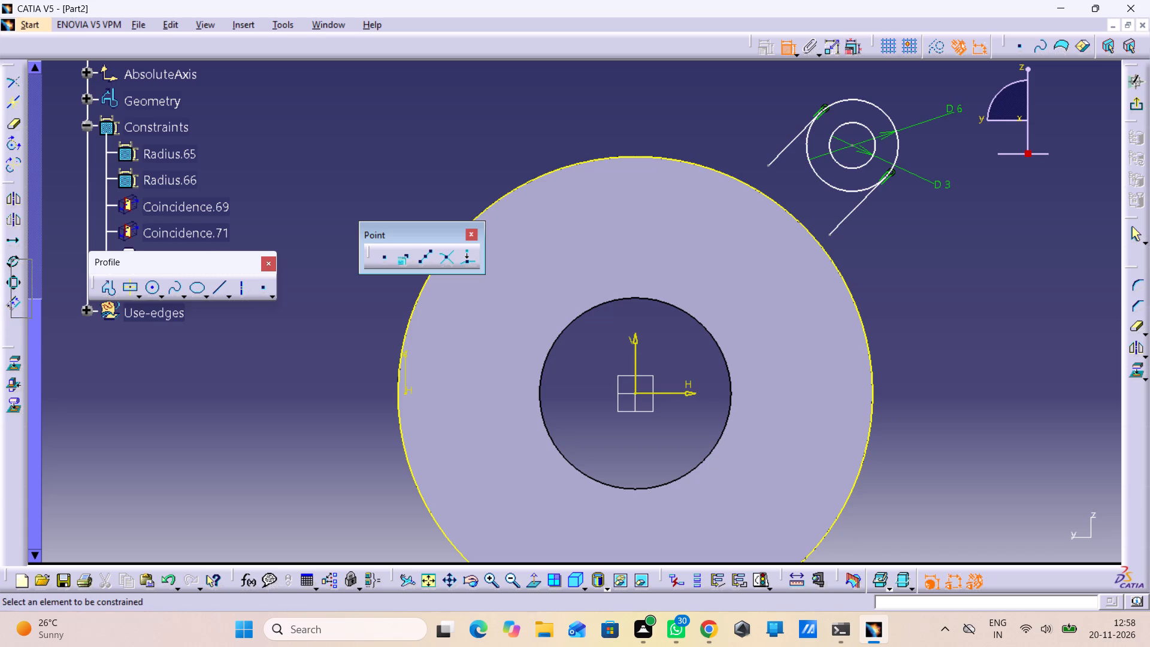
pyautogui.moveTo(23, 327); pyautogui.dragTo(15, 321)
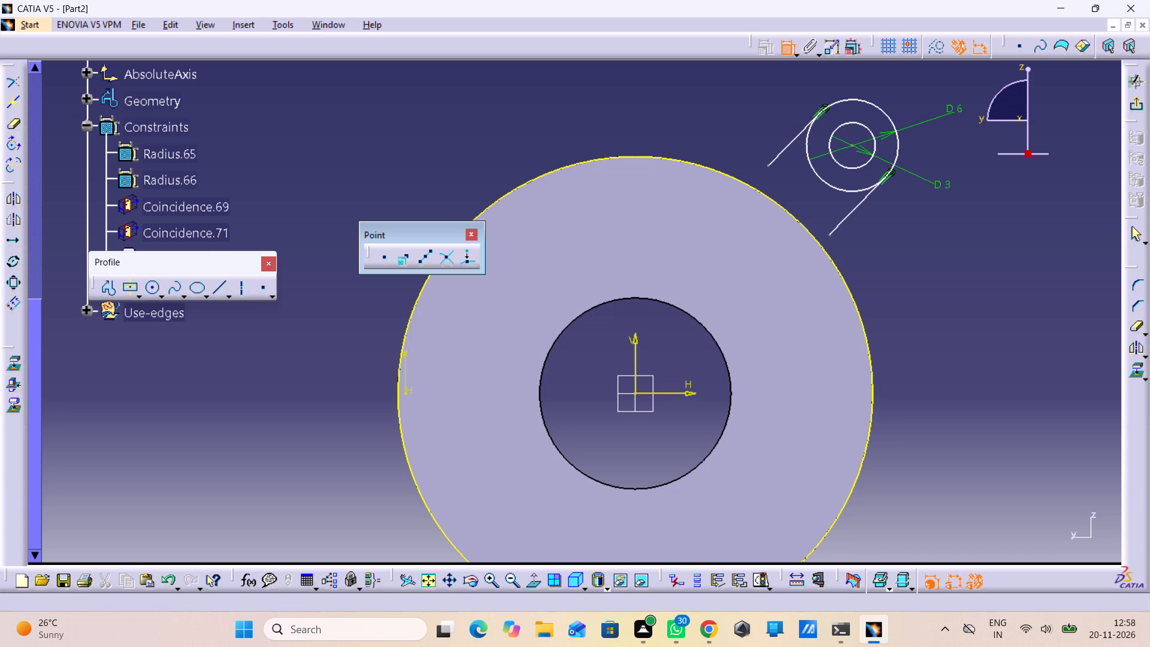
pyautogui.moveTo(94, 288); pyautogui.dragTo(12, 395)
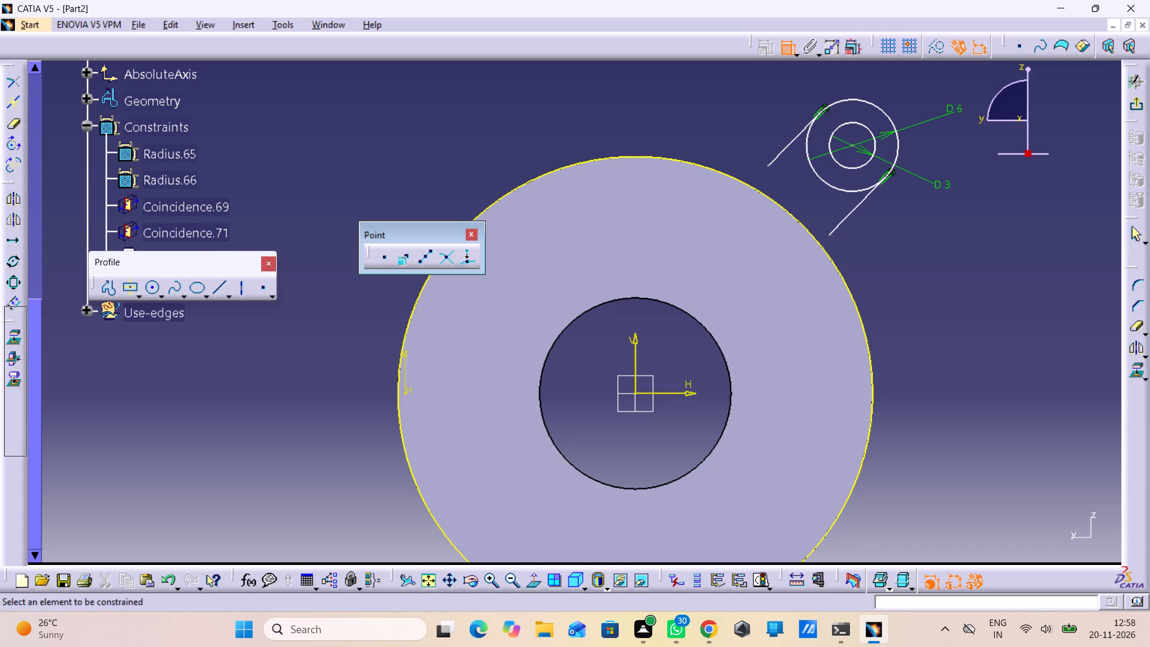
pyautogui.moveTo(12, 395); pyautogui.dragTo(12, 427)
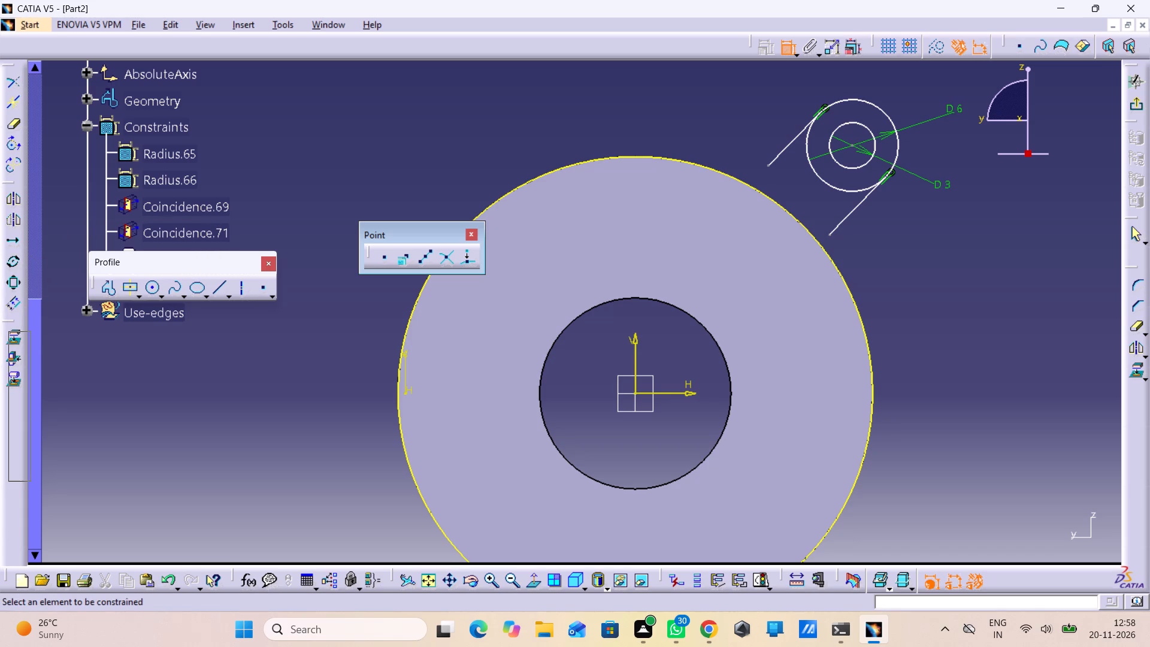
pyautogui.moveTo(12, 427); pyautogui.dragTo(6, 427)
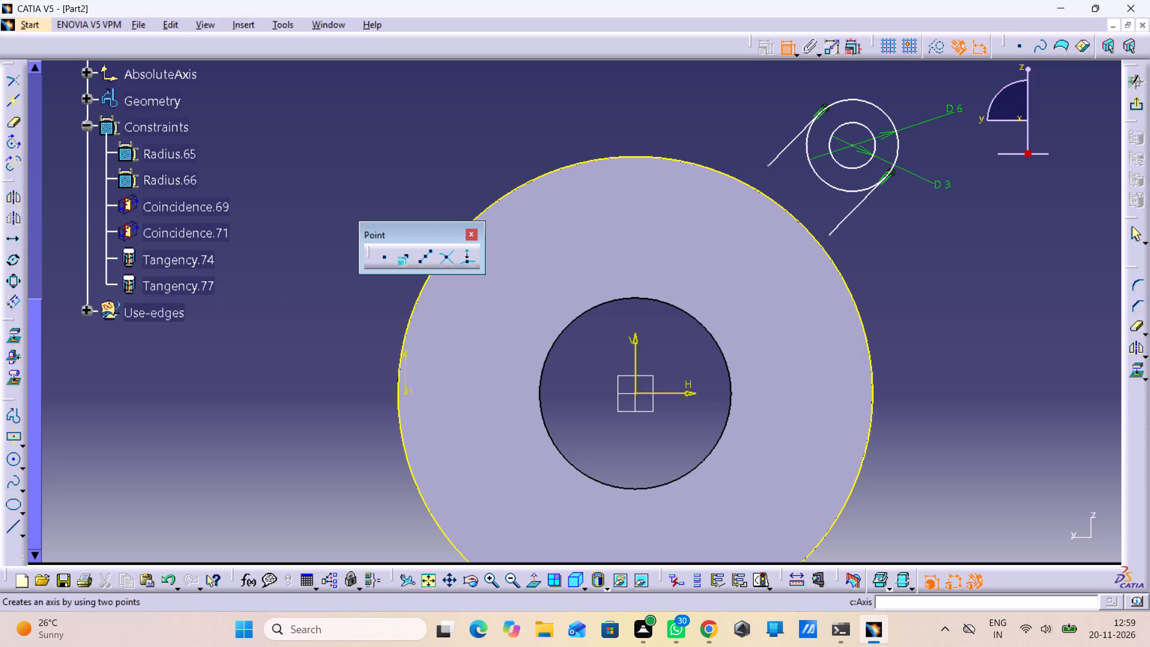
# Detach the 3D projection tool group and shift the docked Profile group so its axis and point tools are fully shown.
pyautogui.click(21, 551)
pyautogui.click(20, 564)
pyautogui.click(20, 564)
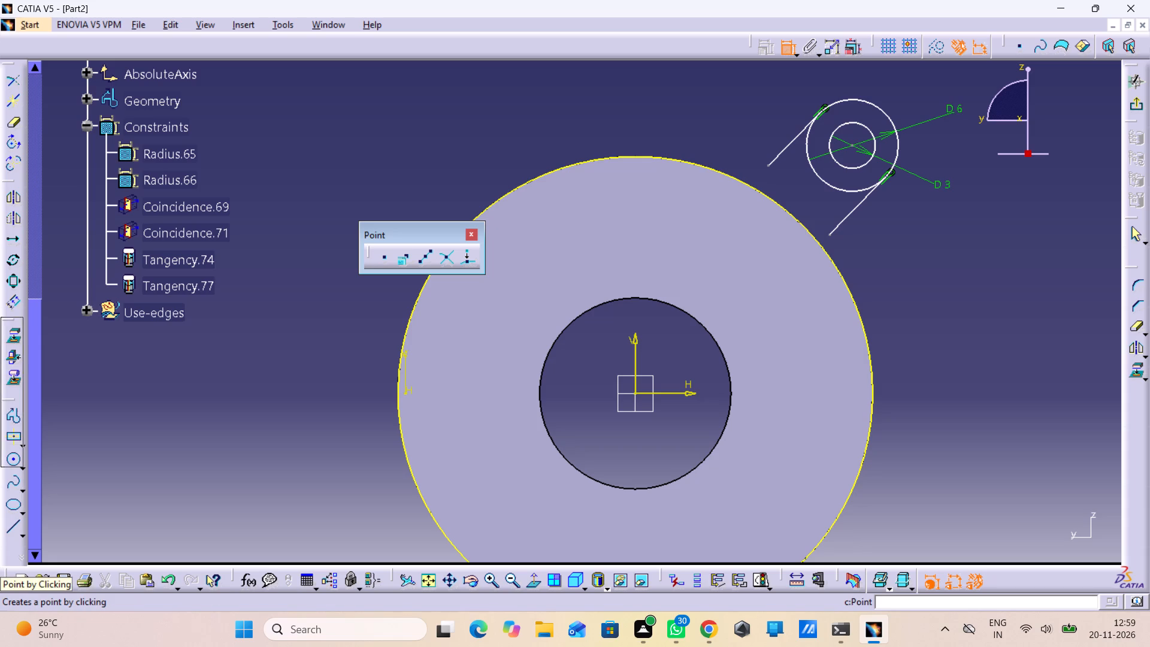
pyautogui.click(20, 564)
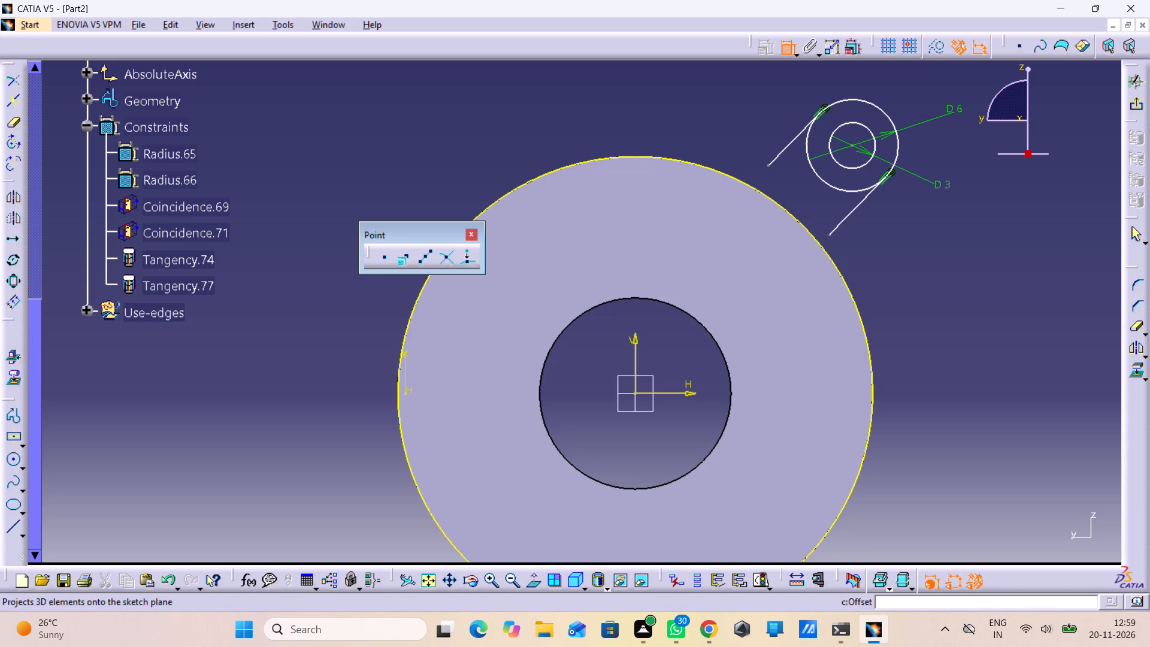
pyautogui.moveTo(9, 322); pyautogui.dragTo(110, 373)
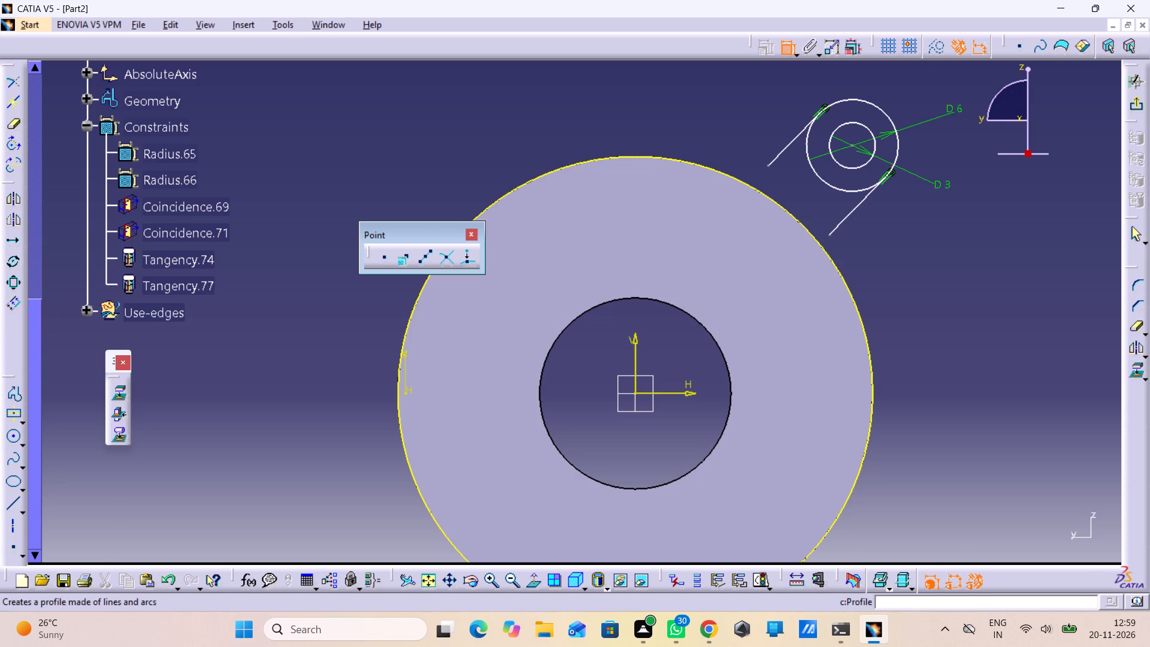
pyautogui.moveTo(8, 385); pyautogui.dragTo(11, 365)
pyautogui.moveTo(4, 378); pyautogui.dragTo(11, 354)
pyautogui.click(11, 354)
pyautogui.moveTo(11, 354); pyautogui.dragTo(12, 334)
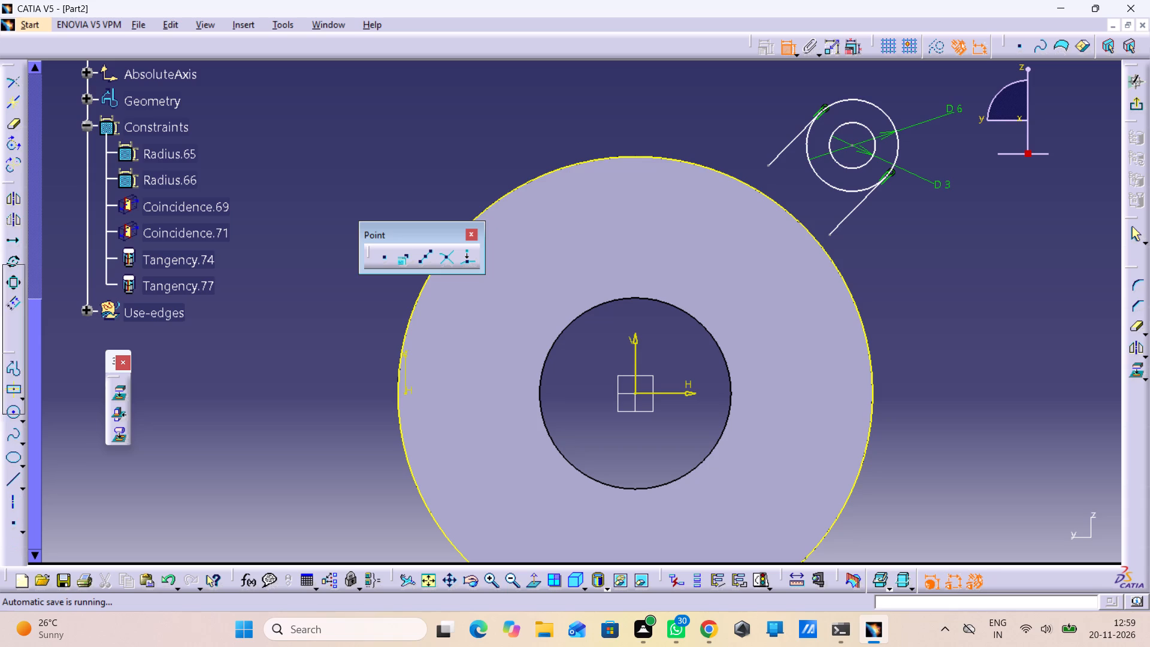
pyautogui.moveTo(12, 334); pyautogui.dragTo(16, 314)
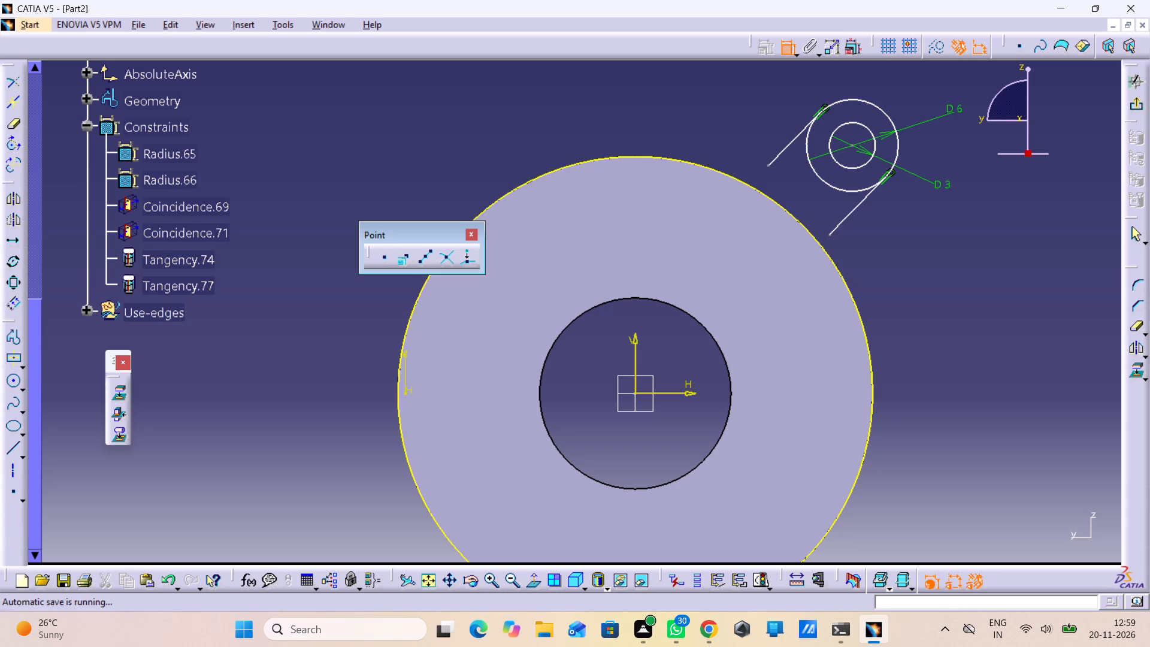
pyautogui.moveTo(10, 322); pyautogui.dragTo(9, 512)
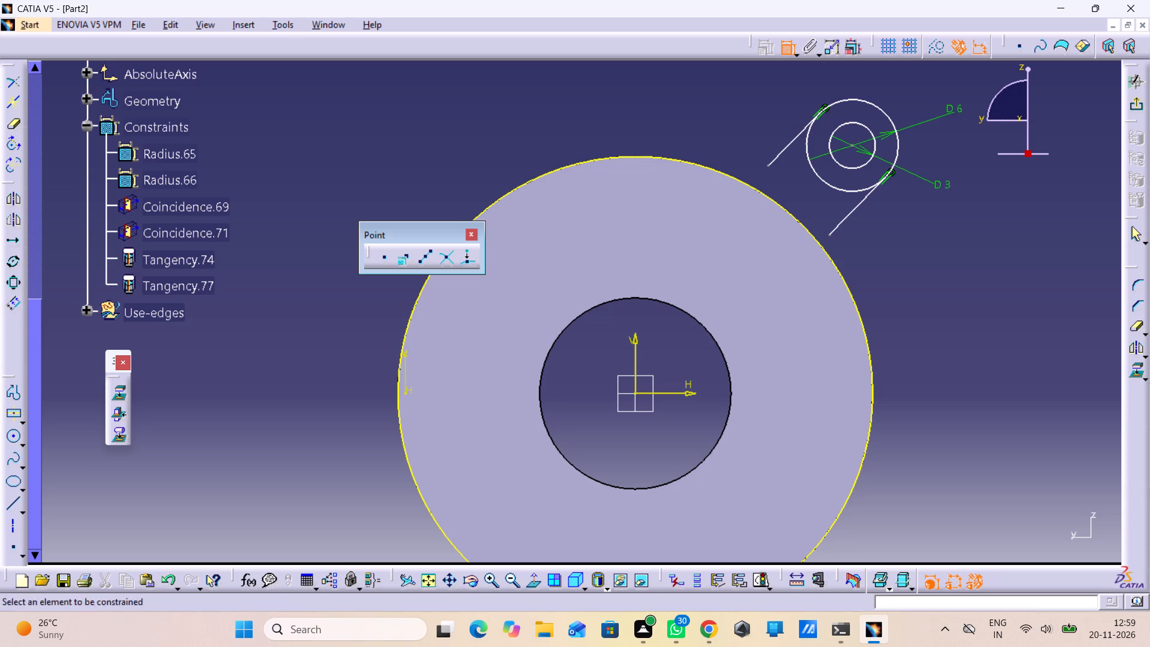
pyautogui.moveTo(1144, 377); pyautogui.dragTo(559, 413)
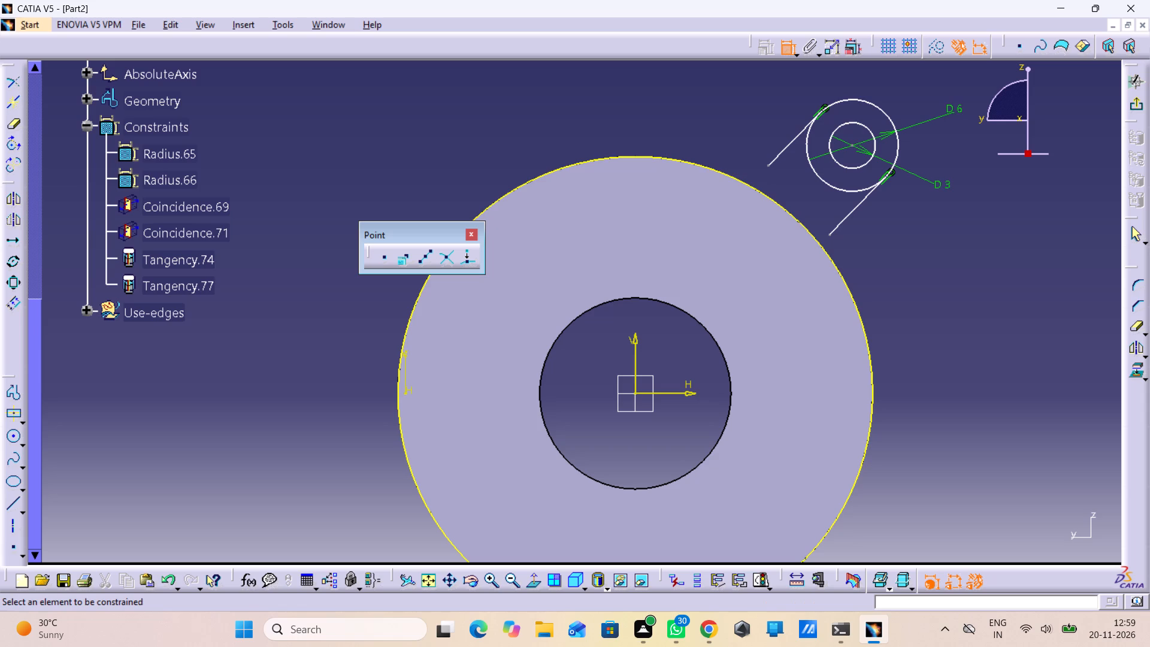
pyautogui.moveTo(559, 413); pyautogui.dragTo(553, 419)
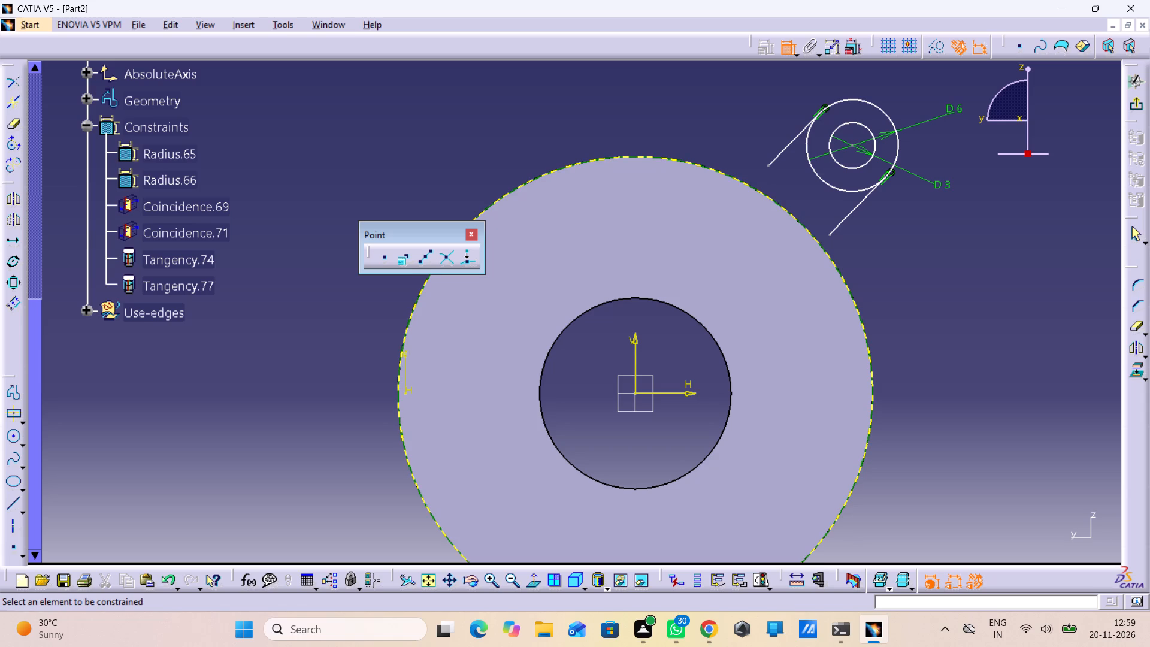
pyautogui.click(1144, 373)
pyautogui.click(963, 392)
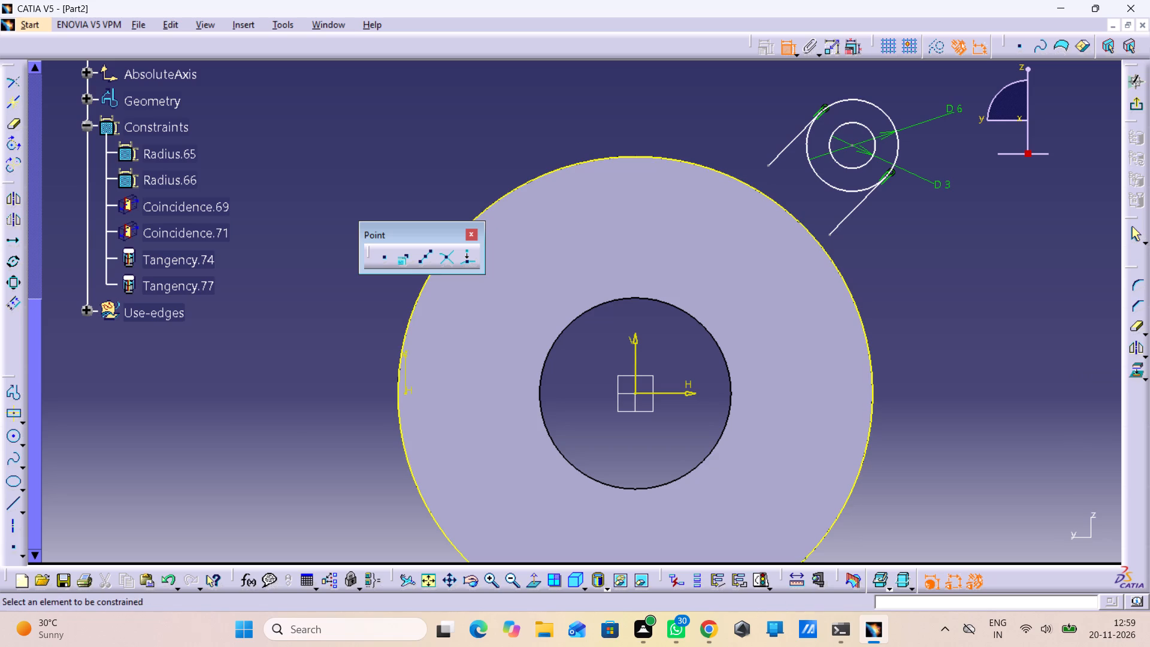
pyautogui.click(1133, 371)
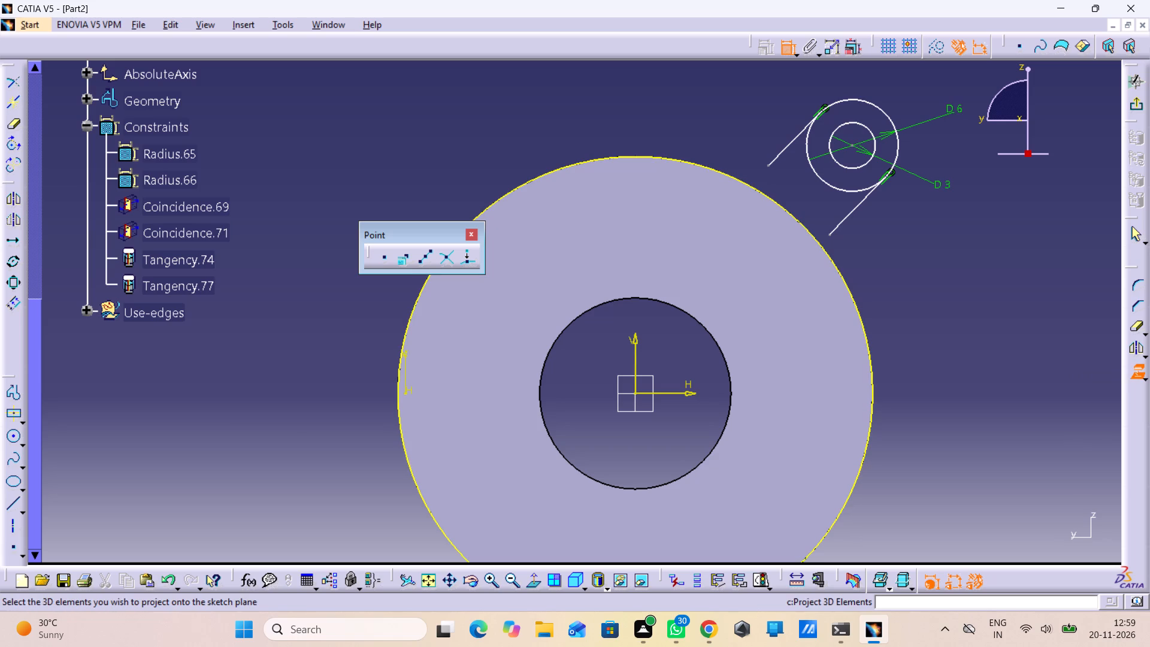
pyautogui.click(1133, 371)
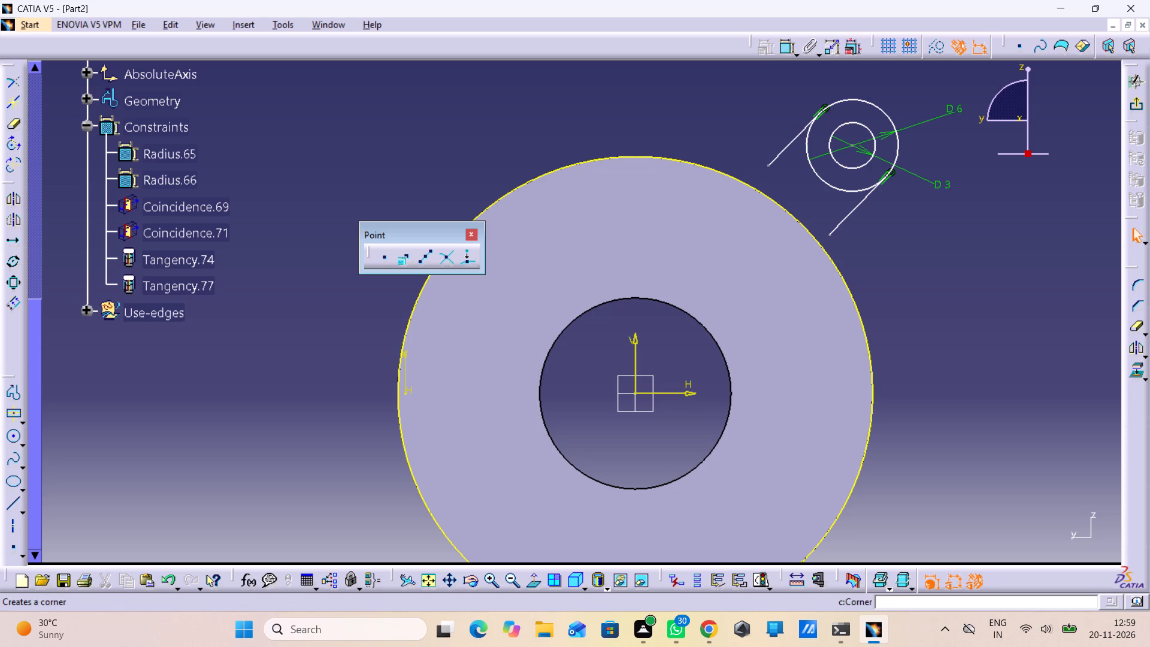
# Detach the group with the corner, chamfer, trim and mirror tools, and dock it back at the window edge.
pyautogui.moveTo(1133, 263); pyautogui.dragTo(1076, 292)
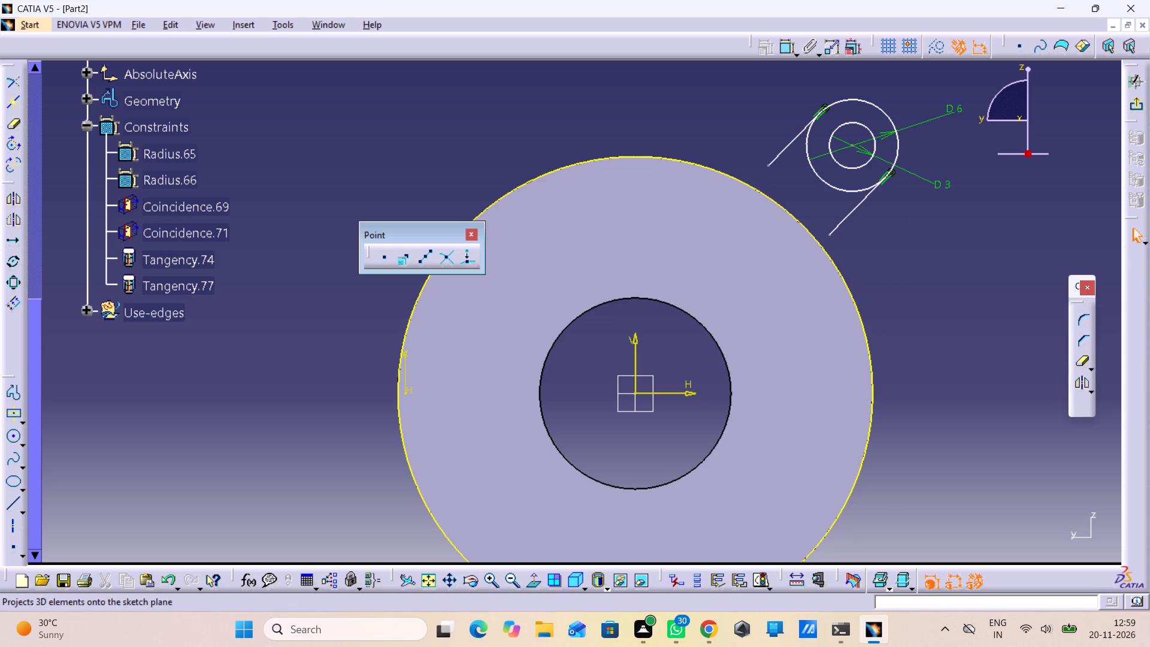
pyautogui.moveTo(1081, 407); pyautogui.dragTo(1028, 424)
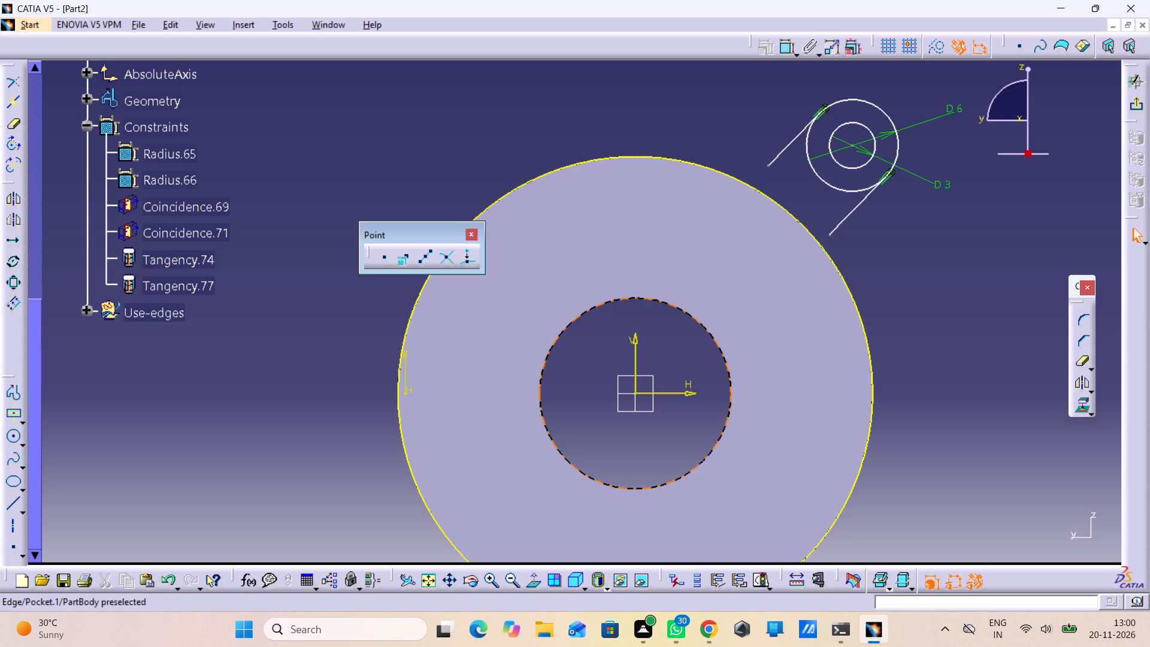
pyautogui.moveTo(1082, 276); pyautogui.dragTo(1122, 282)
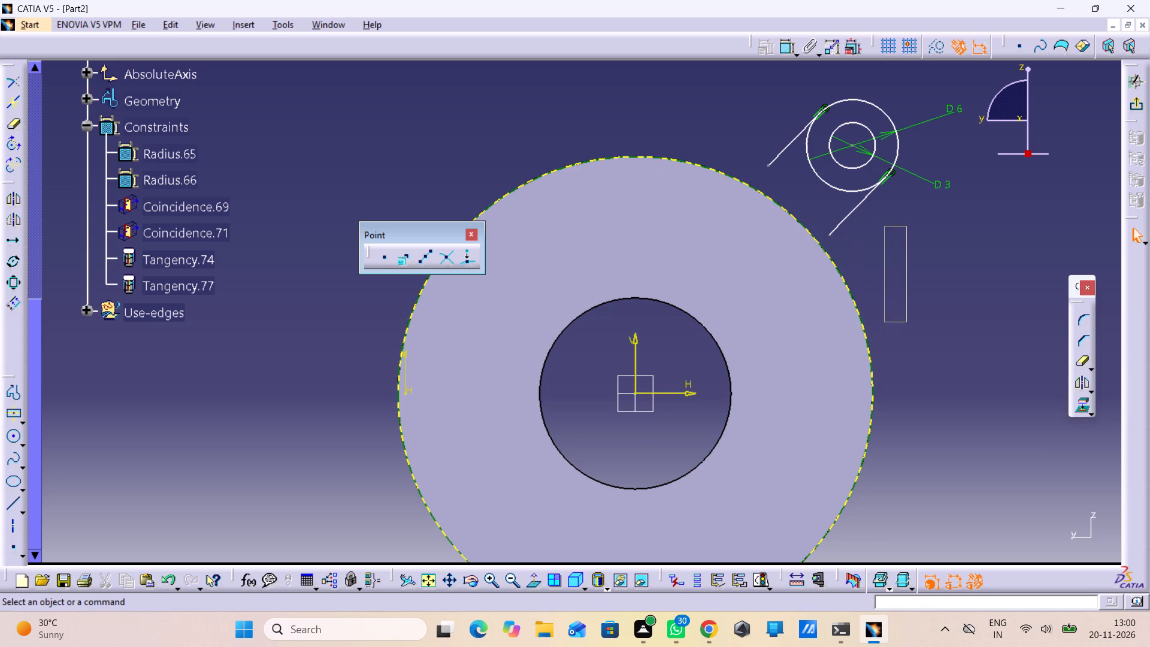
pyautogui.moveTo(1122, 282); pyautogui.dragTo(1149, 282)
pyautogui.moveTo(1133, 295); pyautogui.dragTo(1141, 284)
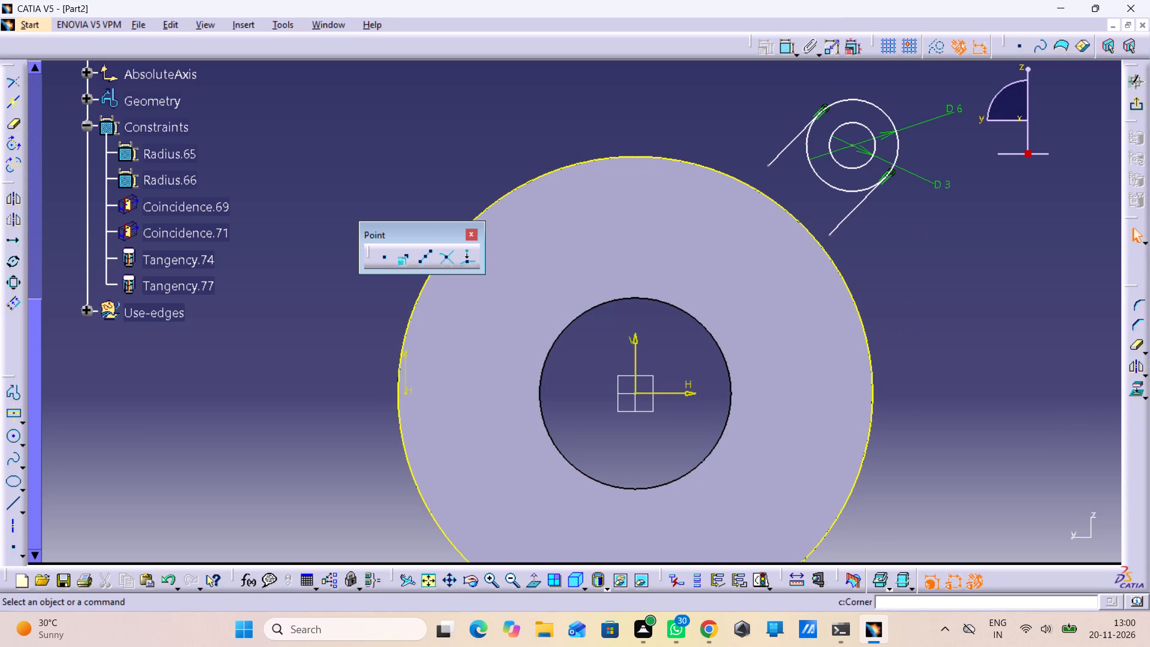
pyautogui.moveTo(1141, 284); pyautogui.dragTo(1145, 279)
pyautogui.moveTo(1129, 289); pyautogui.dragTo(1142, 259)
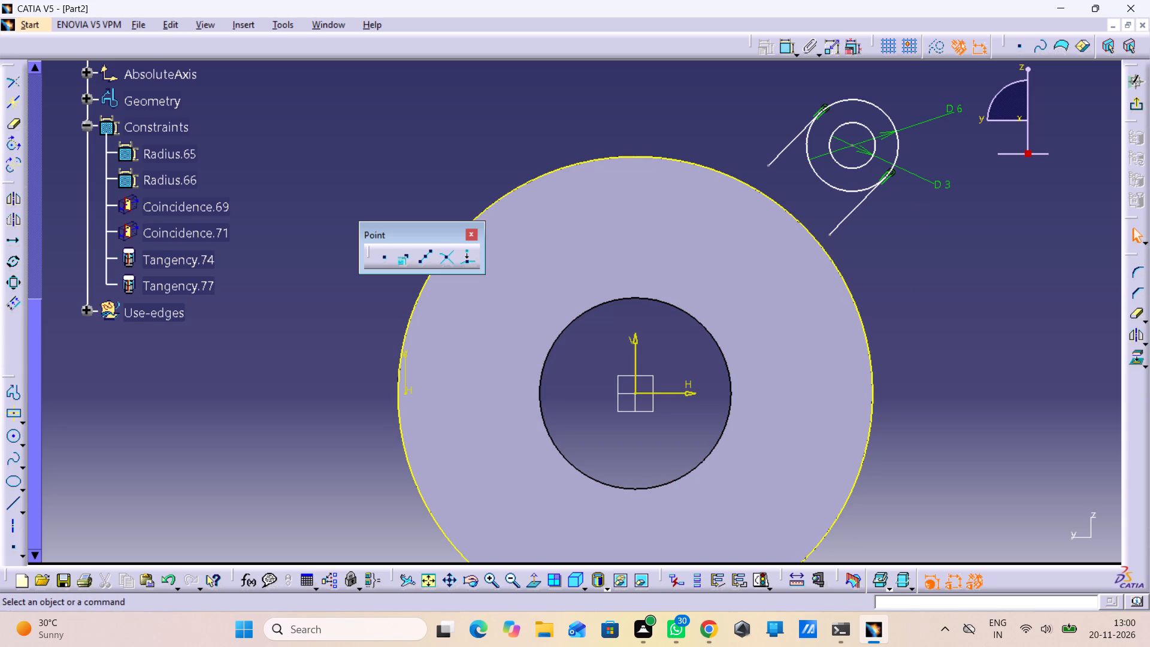
# Close the floating Point tool group over the sketch.
pyautogui.moveTo(380, 256); pyautogui.dragTo(310, 310)
pyautogui.moveTo(310, 310); pyautogui.dragTo(297, 319)
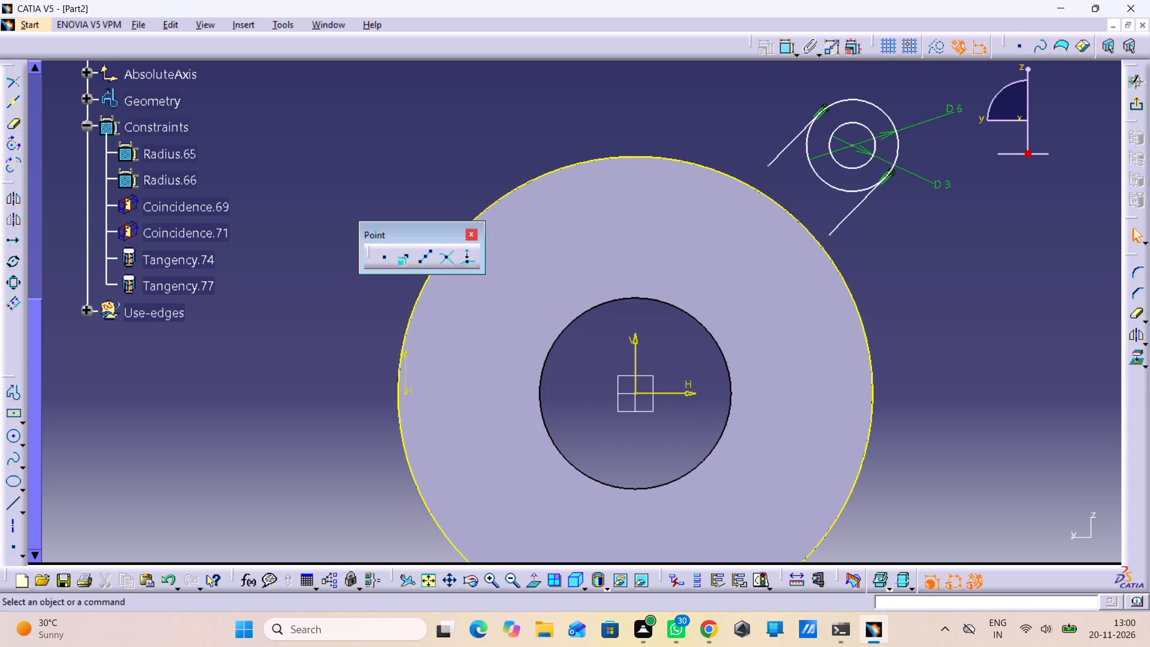
pyautogui.click(469, 232)
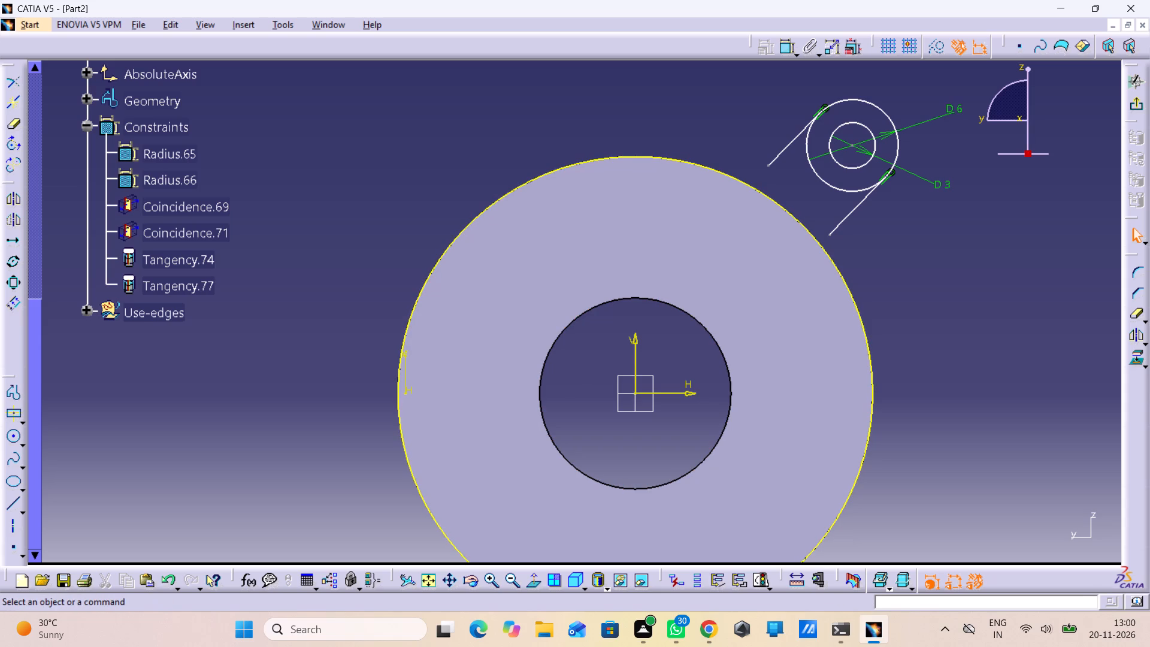
# Shift the docked Profile tool group directly below the transformation tools.
pyautogui.moveTo(14, 380); pyautogui.dragTo(17, 332)
pyautogui.moveTo(17, 332); pyautogui.dragTo(13, 319)
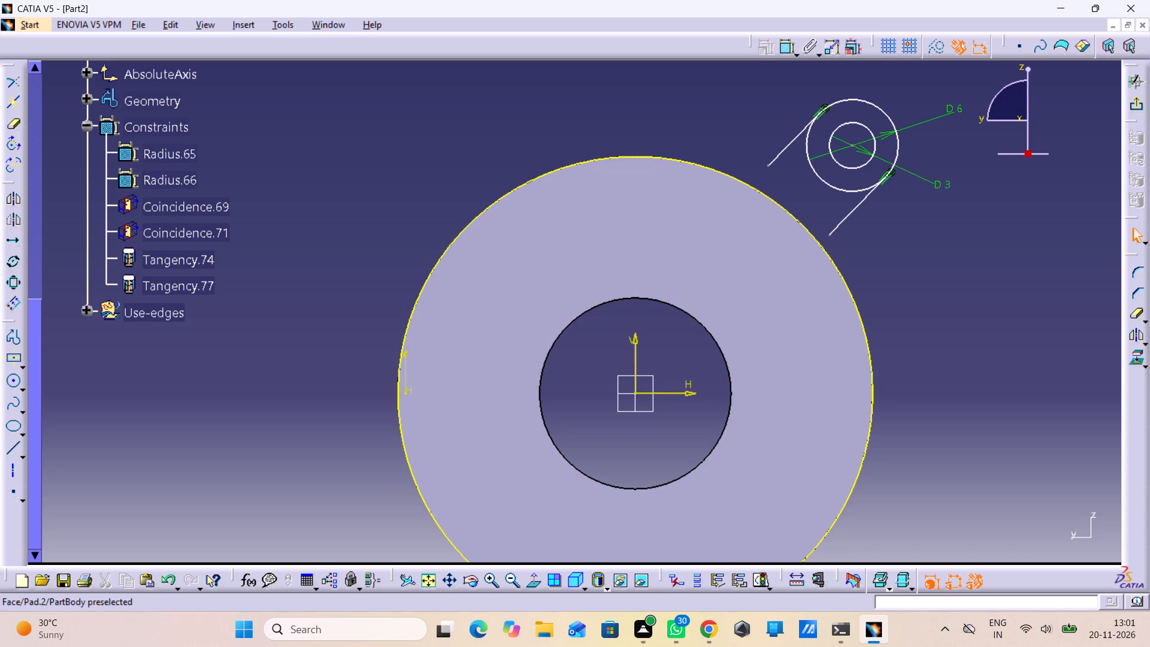
# Draw an axis line from the common centre of the 6 mm and 3 mm circles to the sketch origin.
pyautogui.click(12, 471)
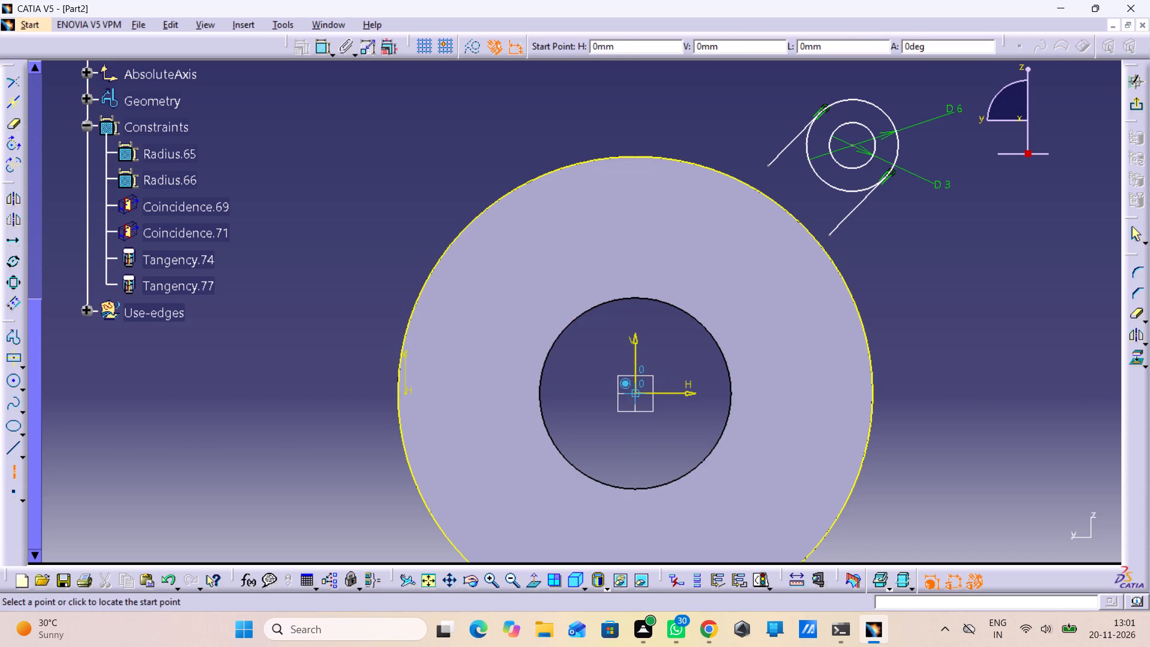
pyautogui.click(854, 149)
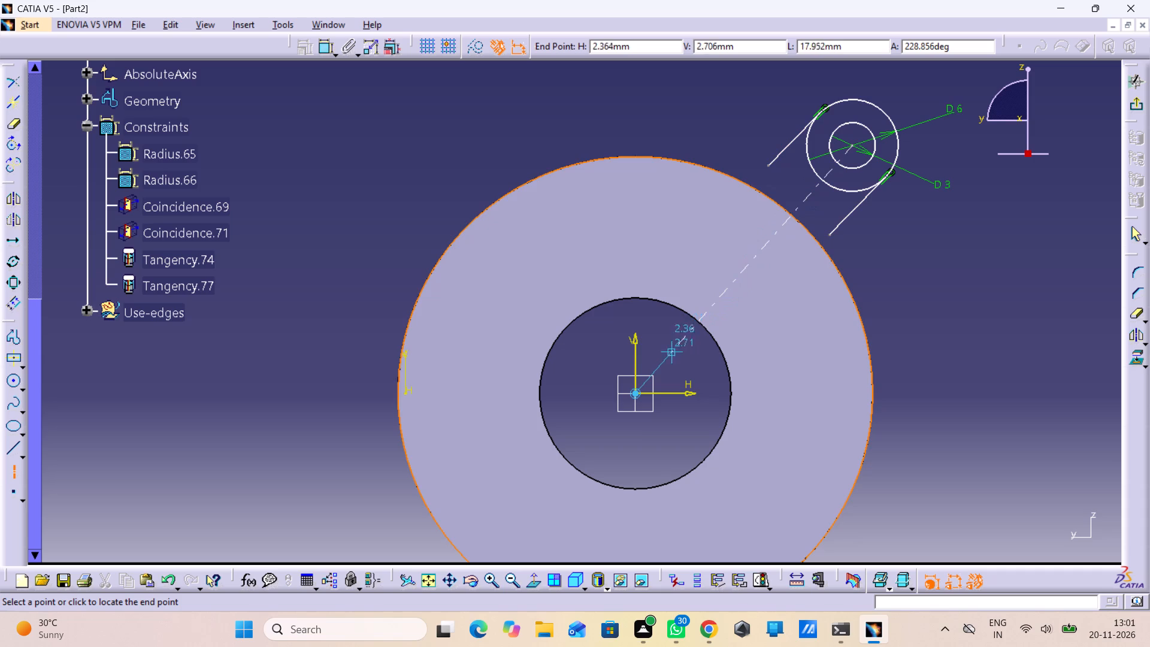
pyautogui.click(632, 396)
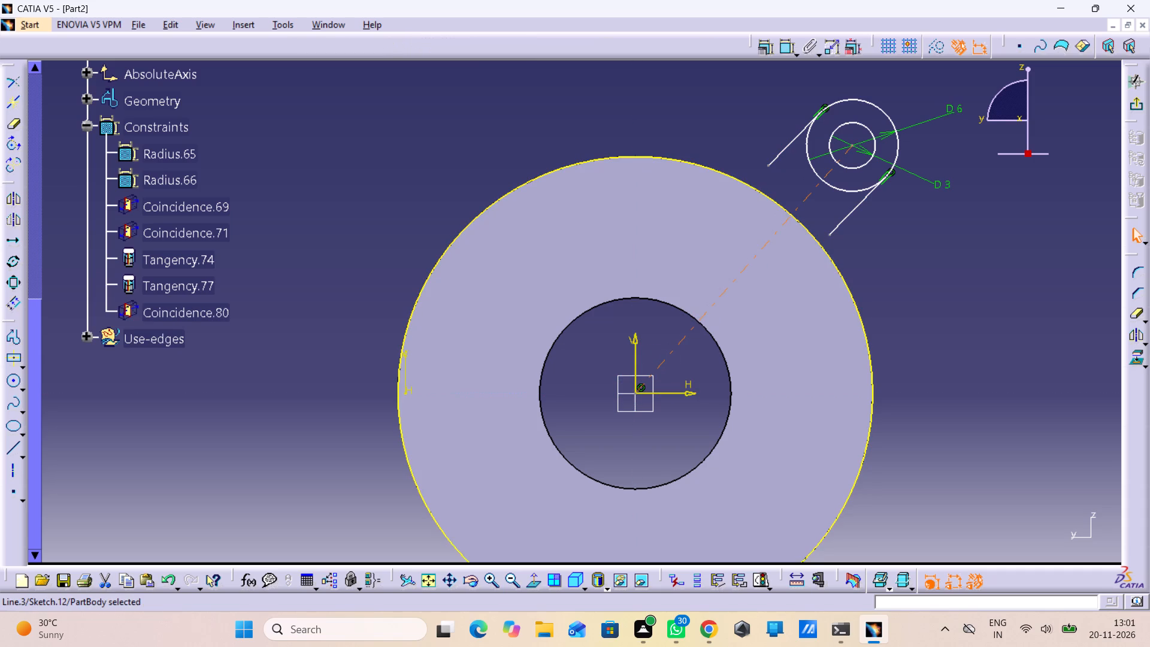
pyautogui.click(1000, 388)
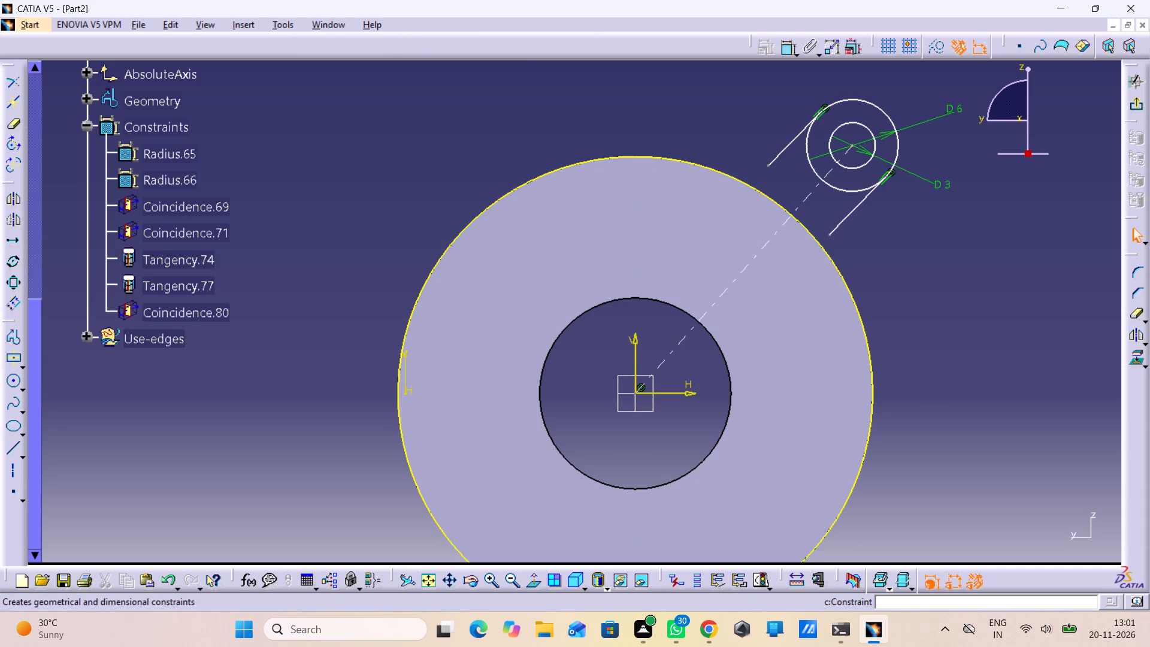
# Dimension the angle between the lug's centre axis line and the sketch's horizontal axis, and set it to 45 degrees.
pyautogui.doubleClick(786, 45)
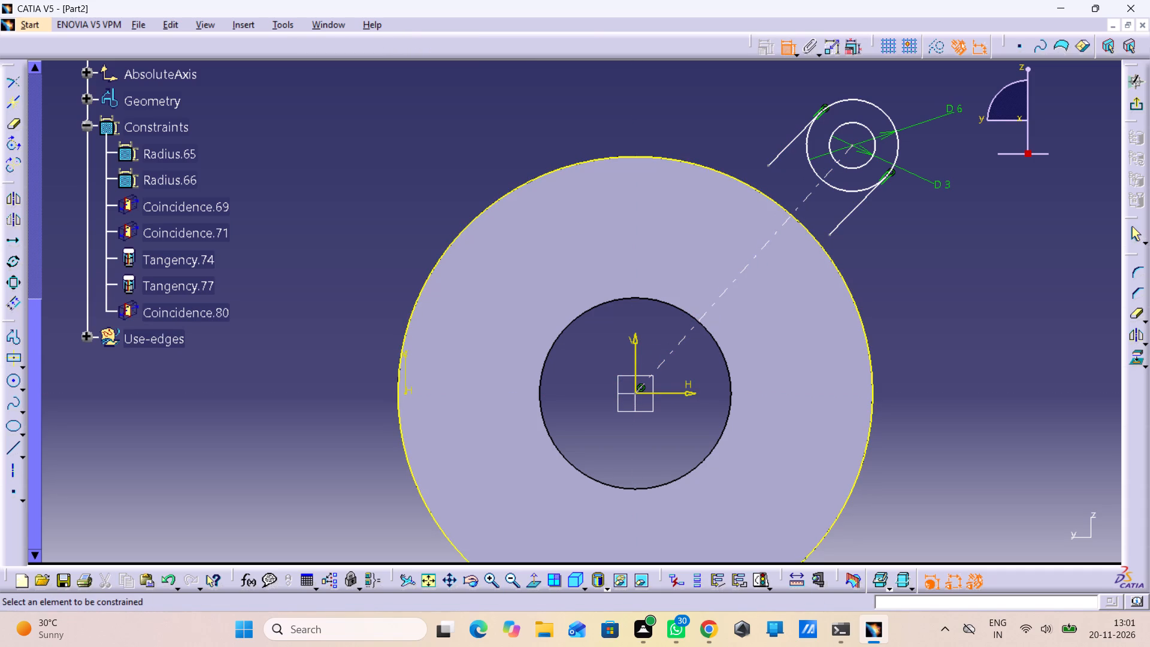
pyautogui.click(689, 333)
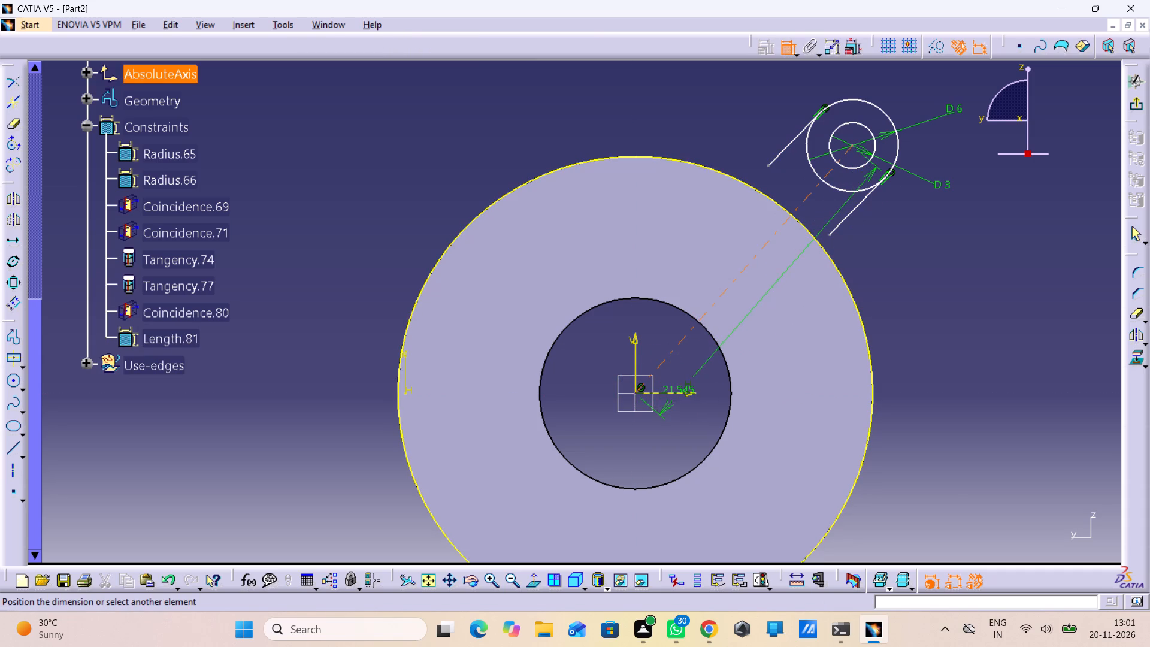
pyautogui.click(682, 392)
pyautogui.click(700, 365)
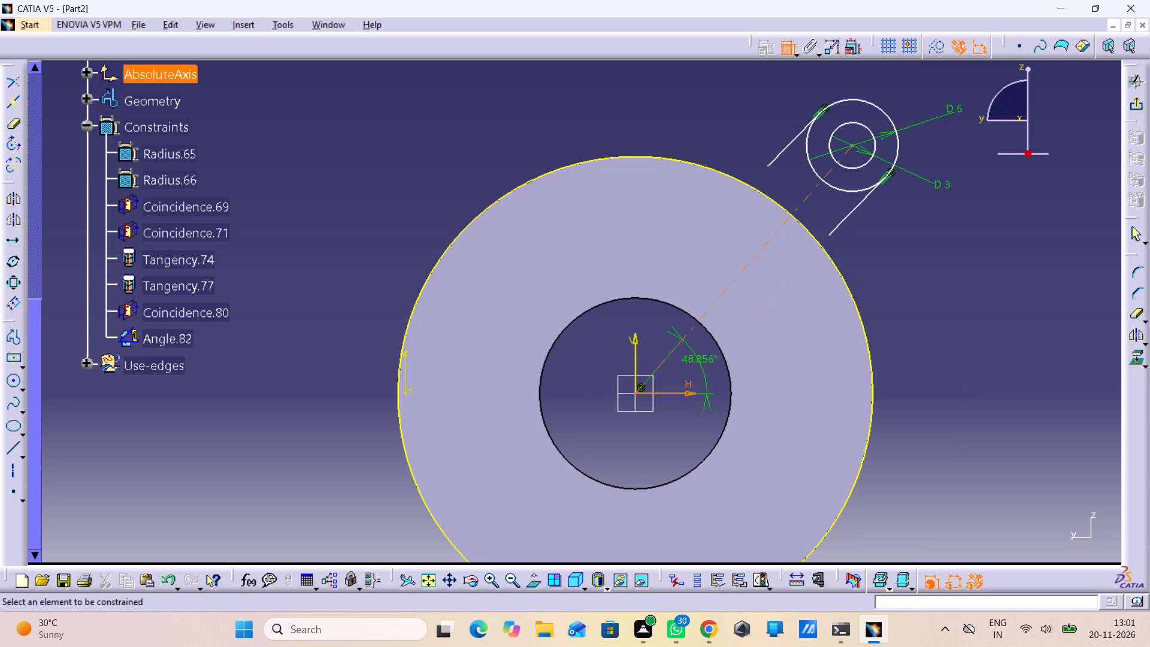
pyautogui.doubleClick(700, 359)
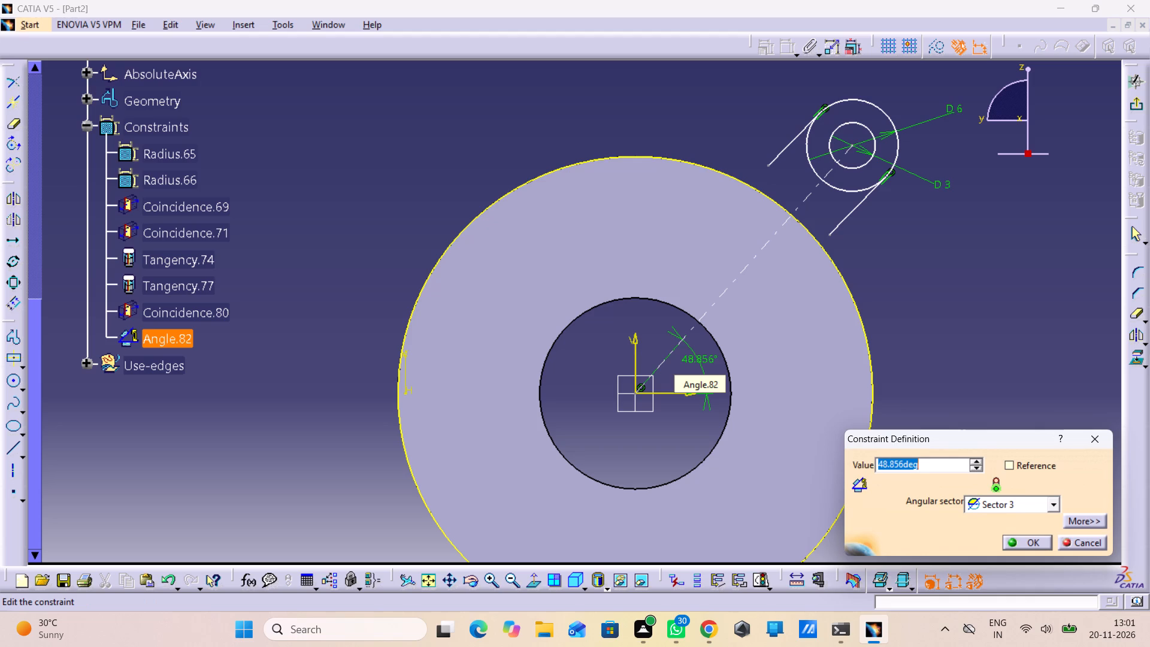
pyautogui.write('45')
pyautogui.press('Return')
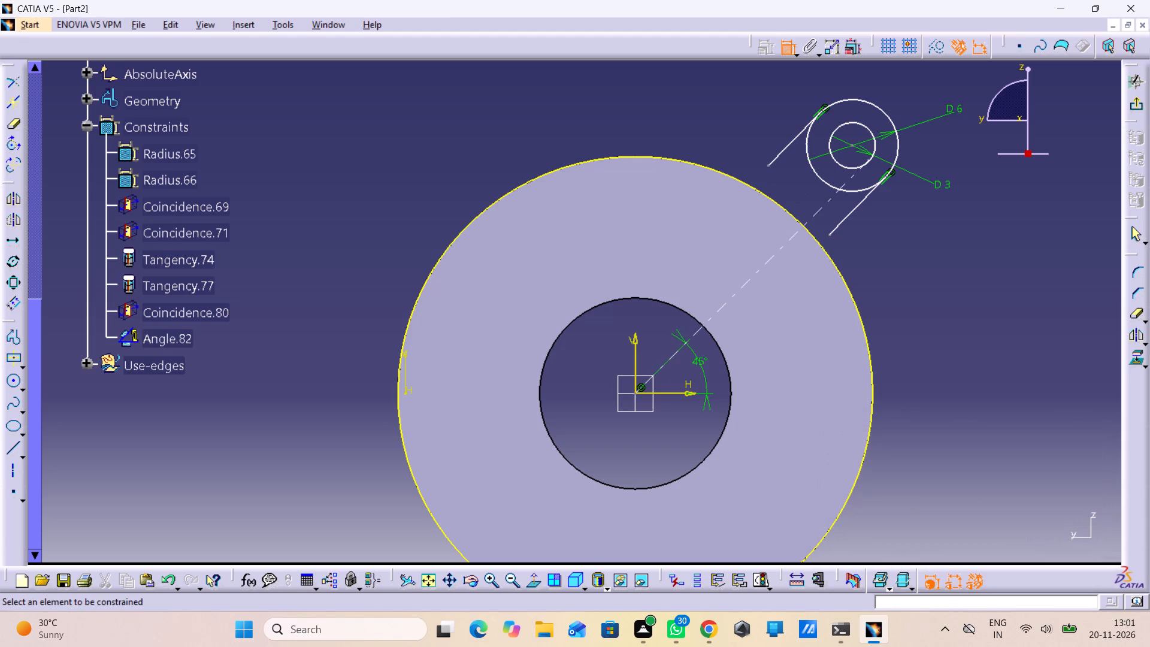
# Constrain the common centre of the 6 mm and 3 mm circles coincident with the axis line.
pyautogui.click(850, 145)
pyautogui.click(832, 199)
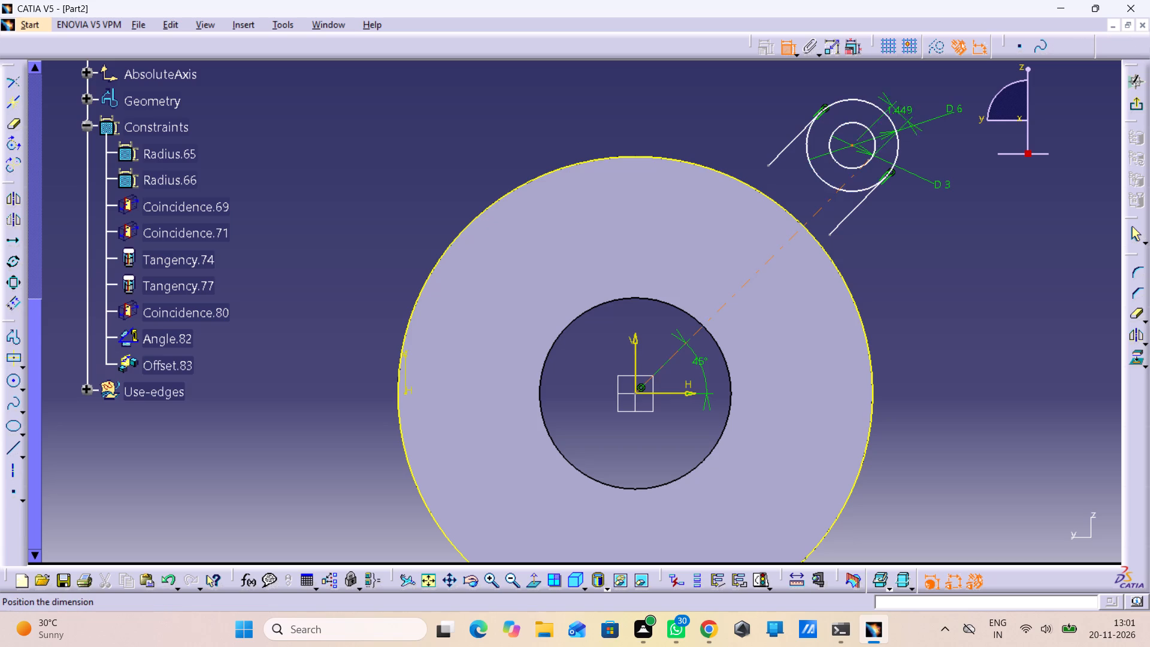
pyautogui.moveTo(904, 250); pyautogui.dragTo(912, 259, button='right')
pyautogui.click(931, 356)
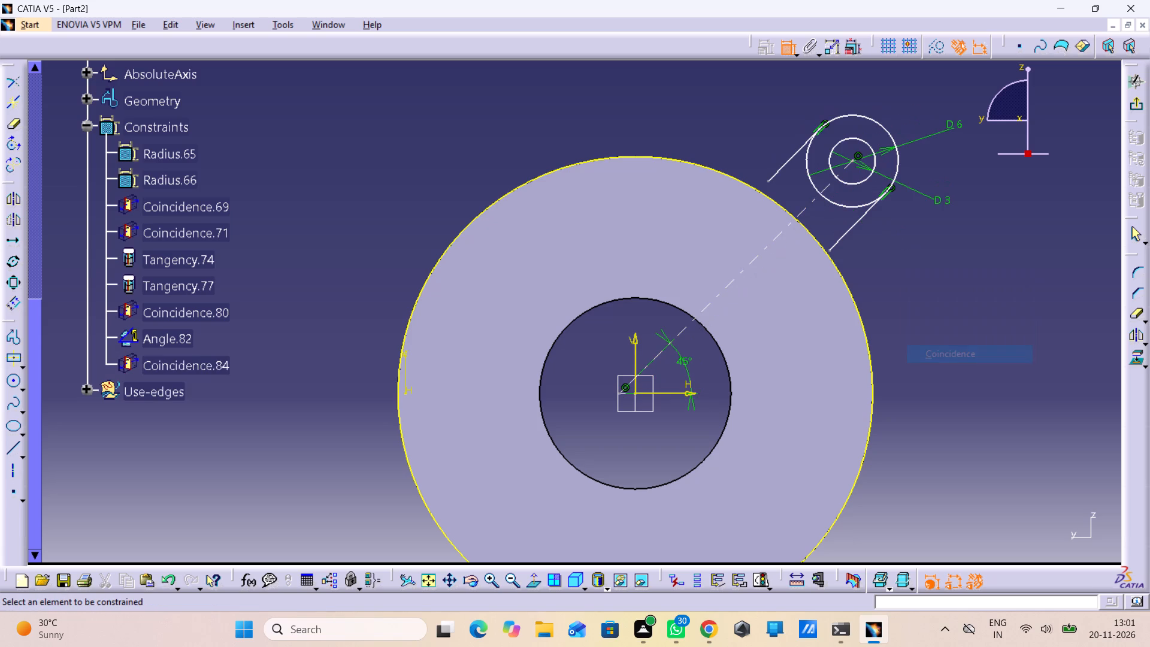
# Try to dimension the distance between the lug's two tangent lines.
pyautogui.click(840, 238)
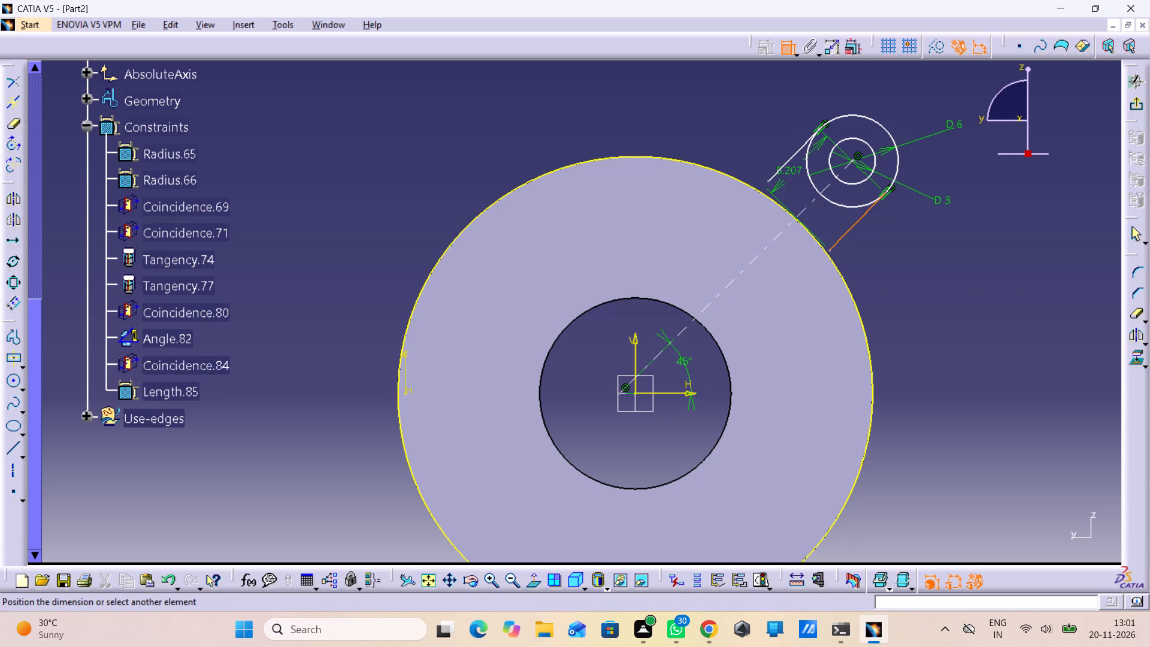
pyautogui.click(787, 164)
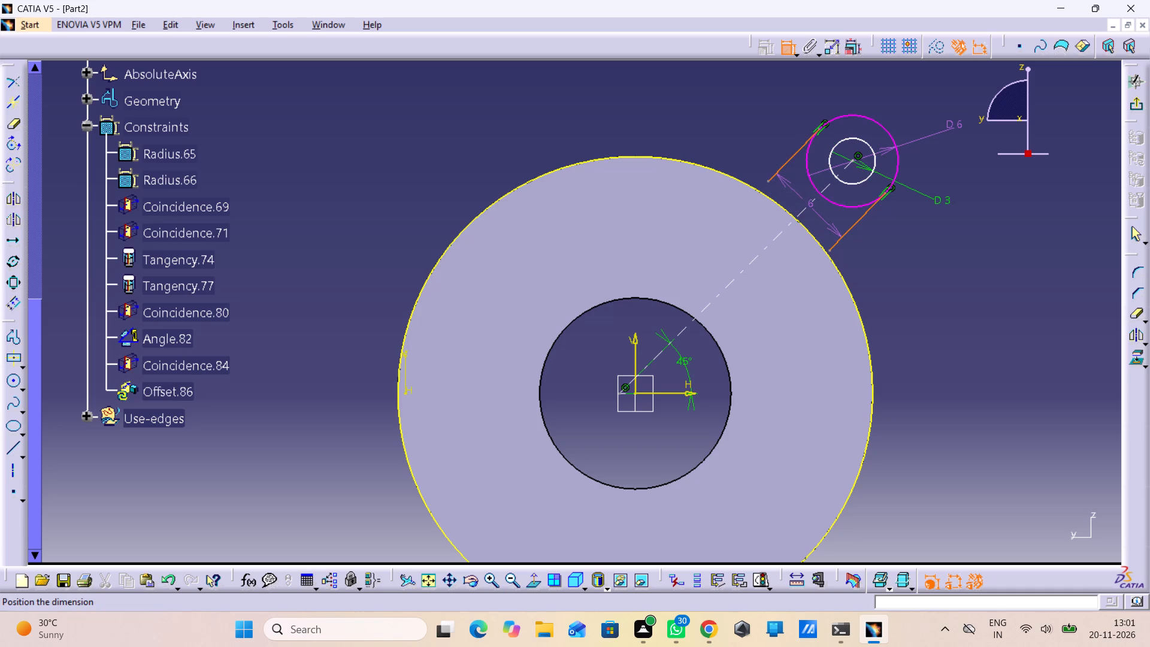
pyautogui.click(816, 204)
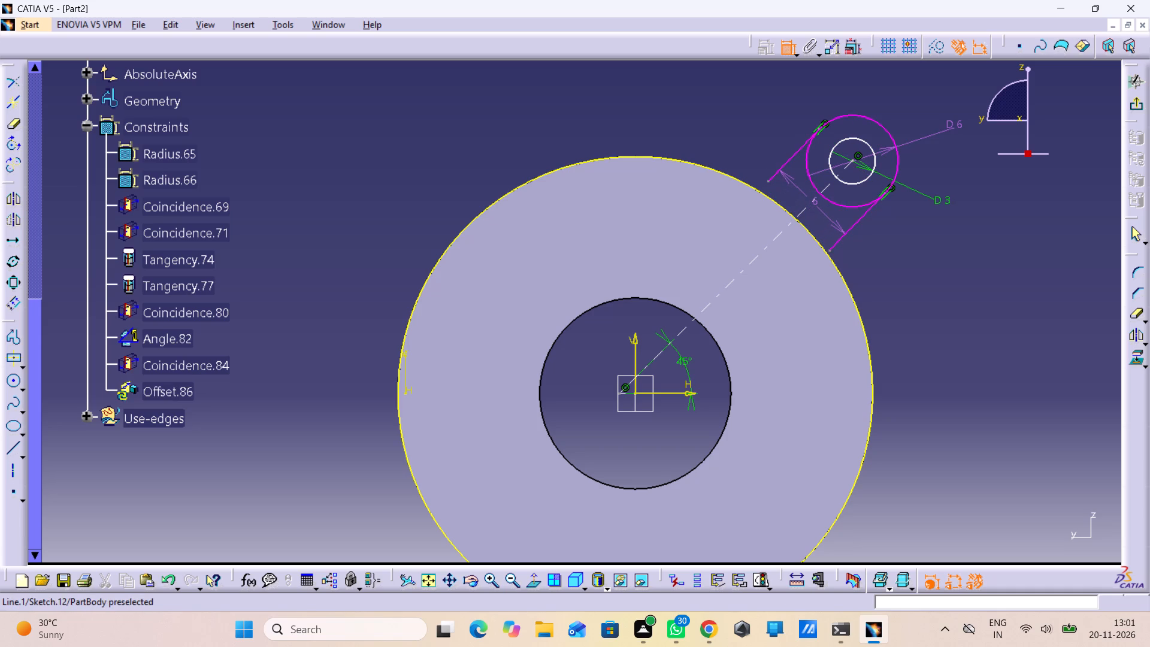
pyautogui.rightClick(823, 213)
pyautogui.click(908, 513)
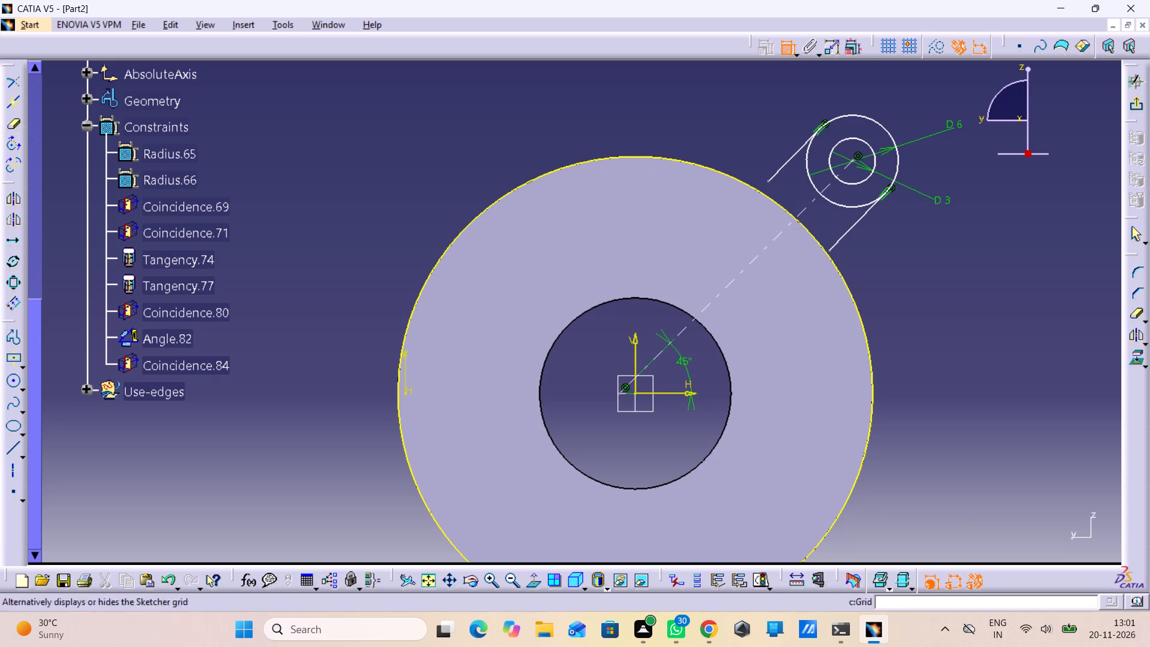
# Dimension the angle between the axis line and the lug's lower tangent line, and set it to 20 degrees.
pyautogui.click(812, 201)
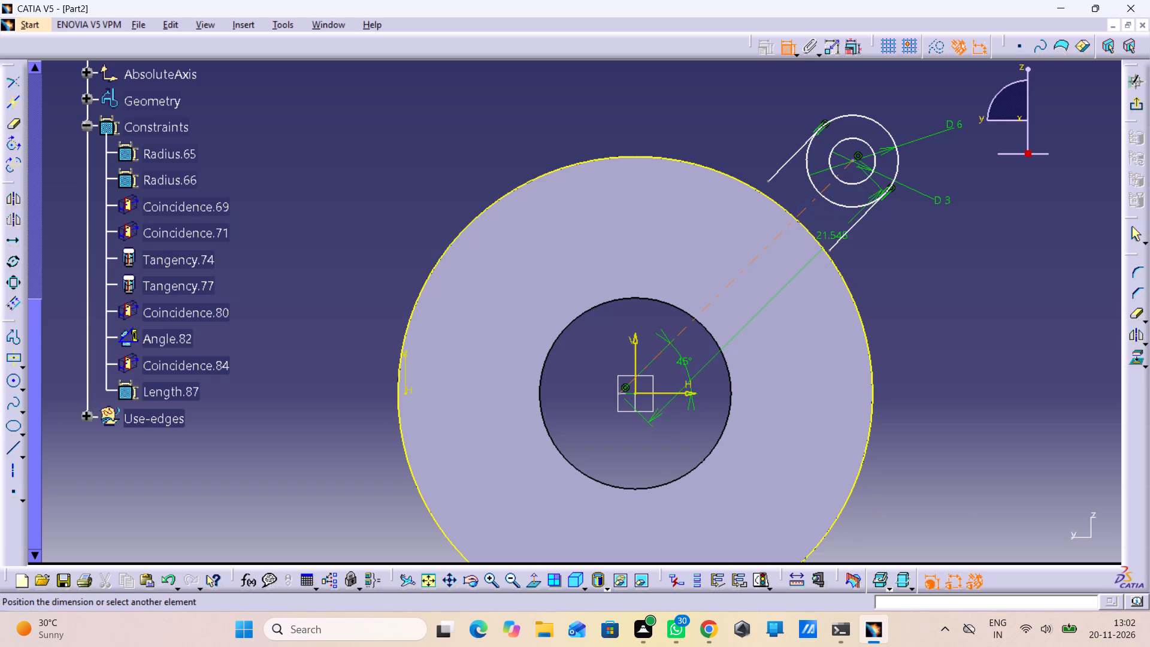
pyautogui.click(836, 247)
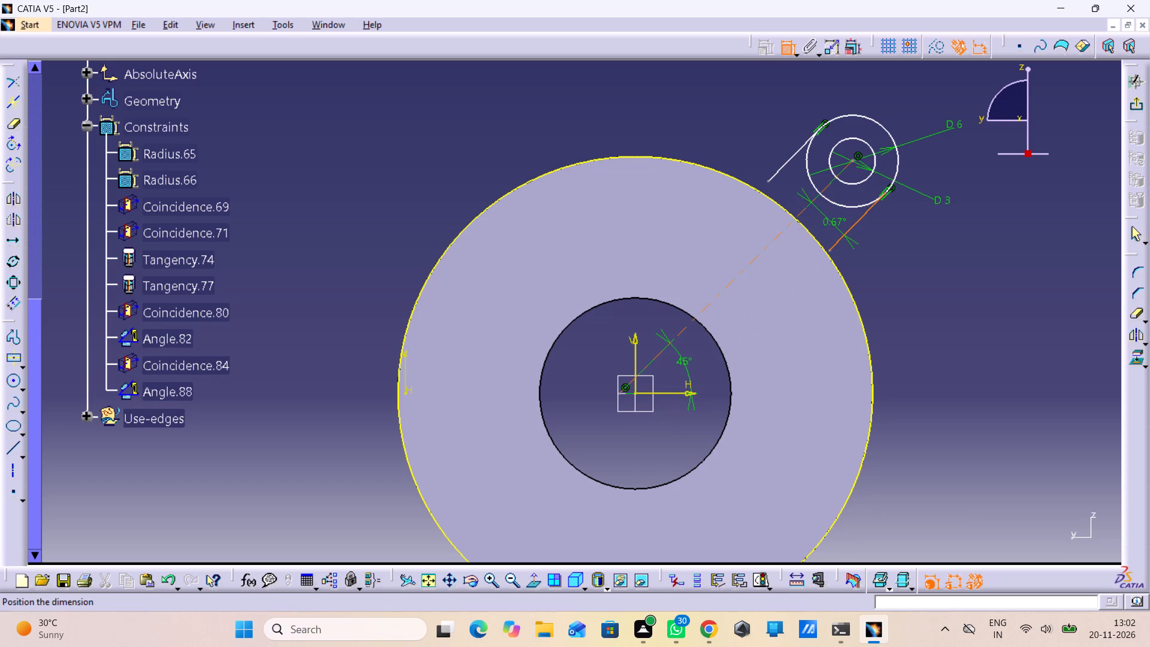
pyautogui.click(830, 223)
pyautogui.doubleClick(829, 211)
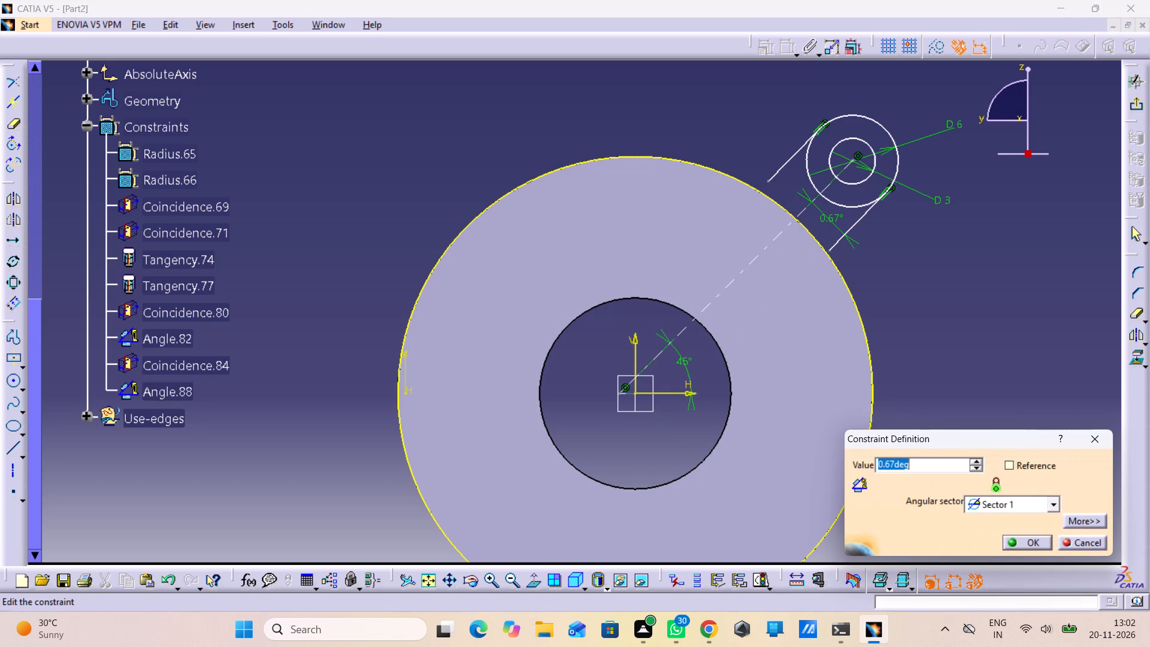
pyautogui.press('2')
pyautogui.press('0')
pyautogui.press('Return')
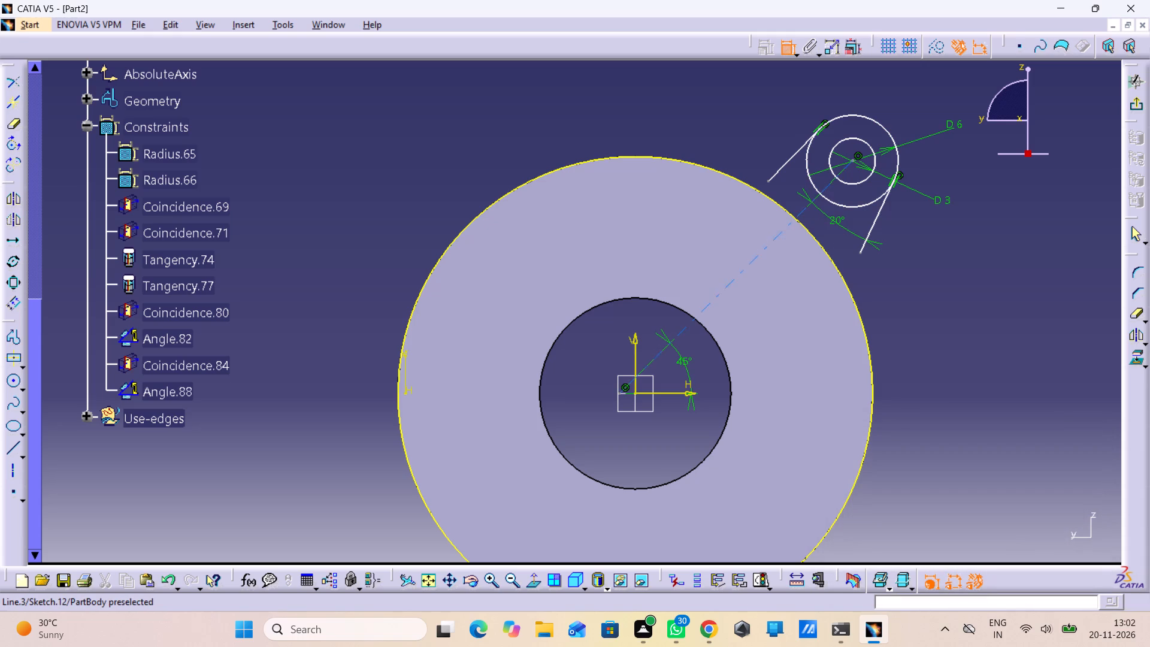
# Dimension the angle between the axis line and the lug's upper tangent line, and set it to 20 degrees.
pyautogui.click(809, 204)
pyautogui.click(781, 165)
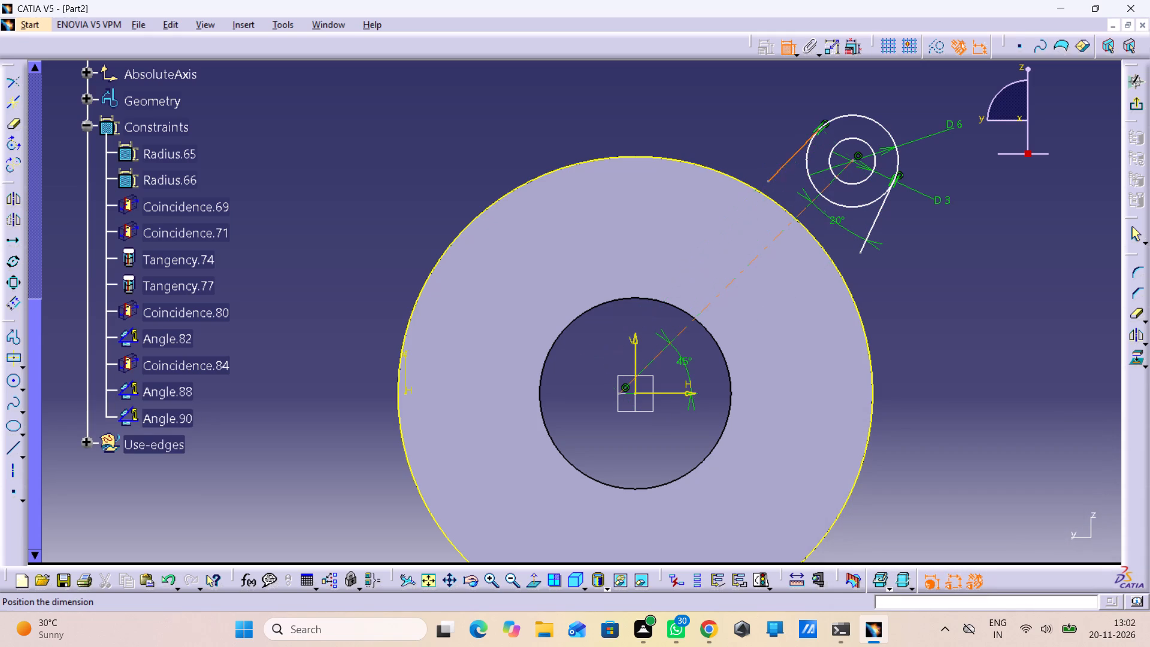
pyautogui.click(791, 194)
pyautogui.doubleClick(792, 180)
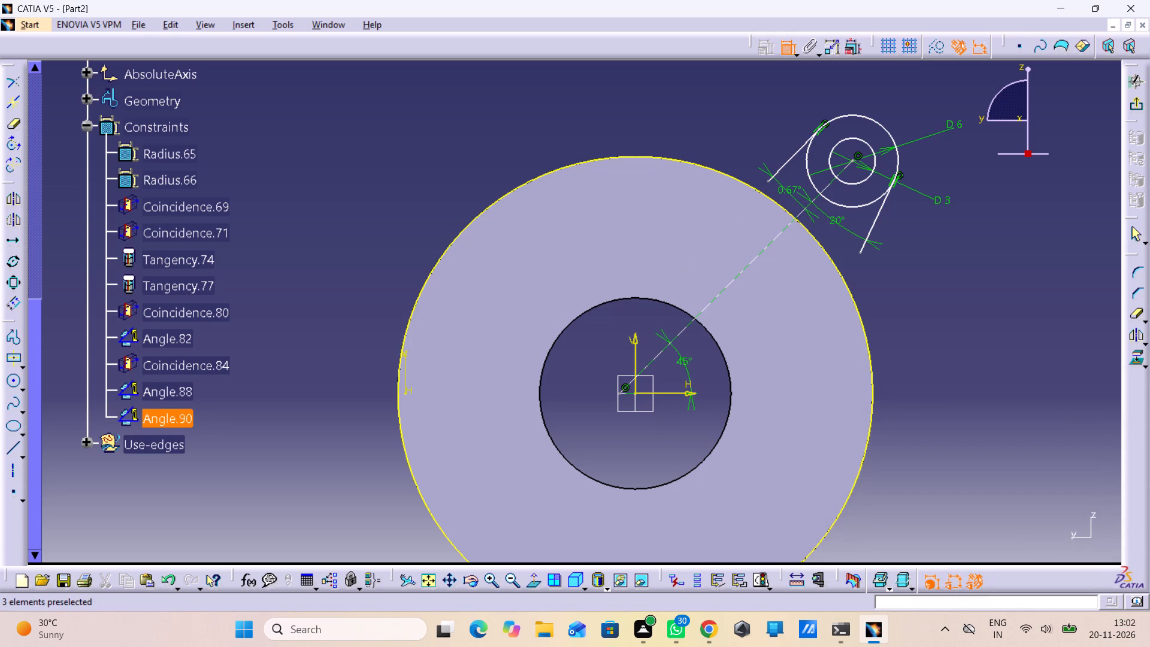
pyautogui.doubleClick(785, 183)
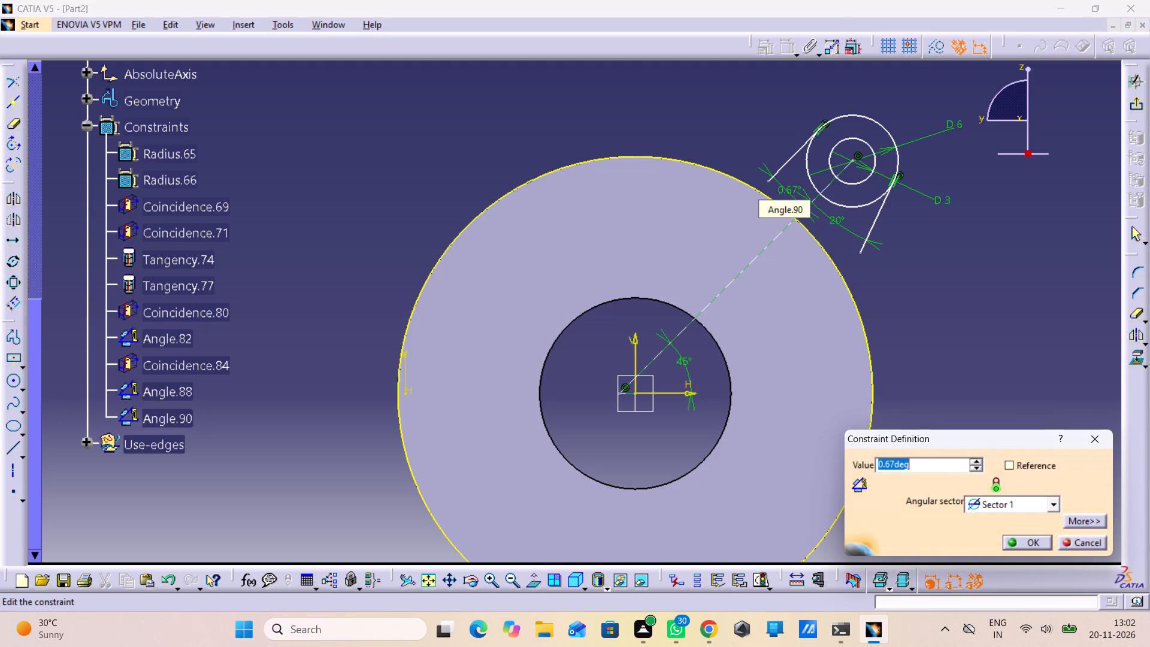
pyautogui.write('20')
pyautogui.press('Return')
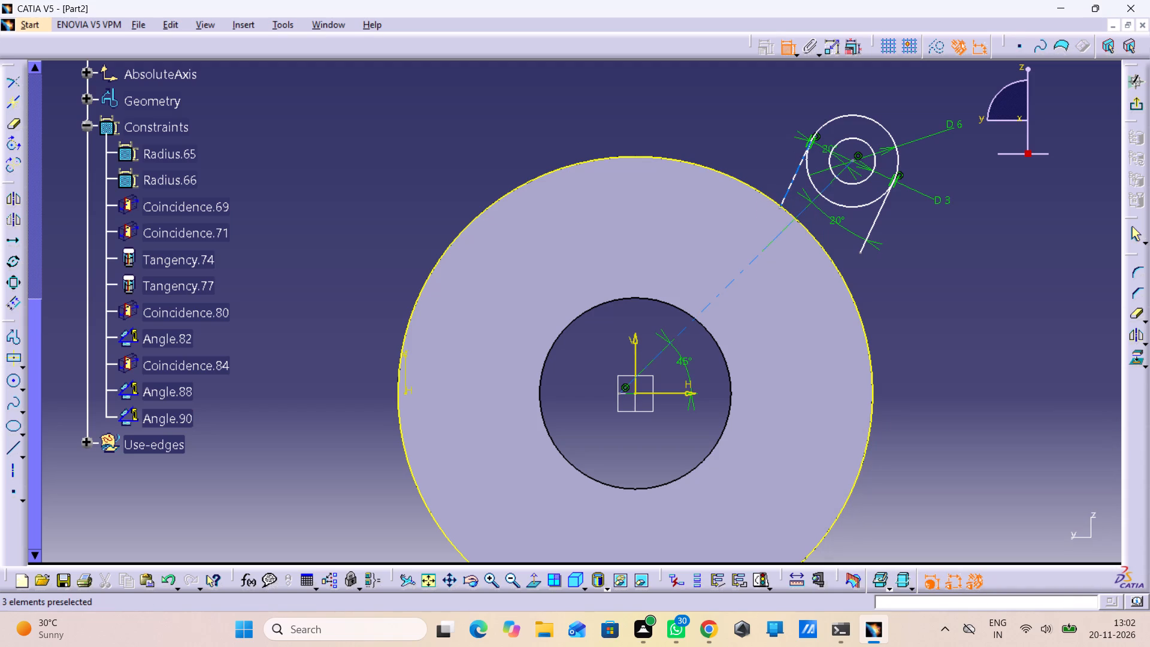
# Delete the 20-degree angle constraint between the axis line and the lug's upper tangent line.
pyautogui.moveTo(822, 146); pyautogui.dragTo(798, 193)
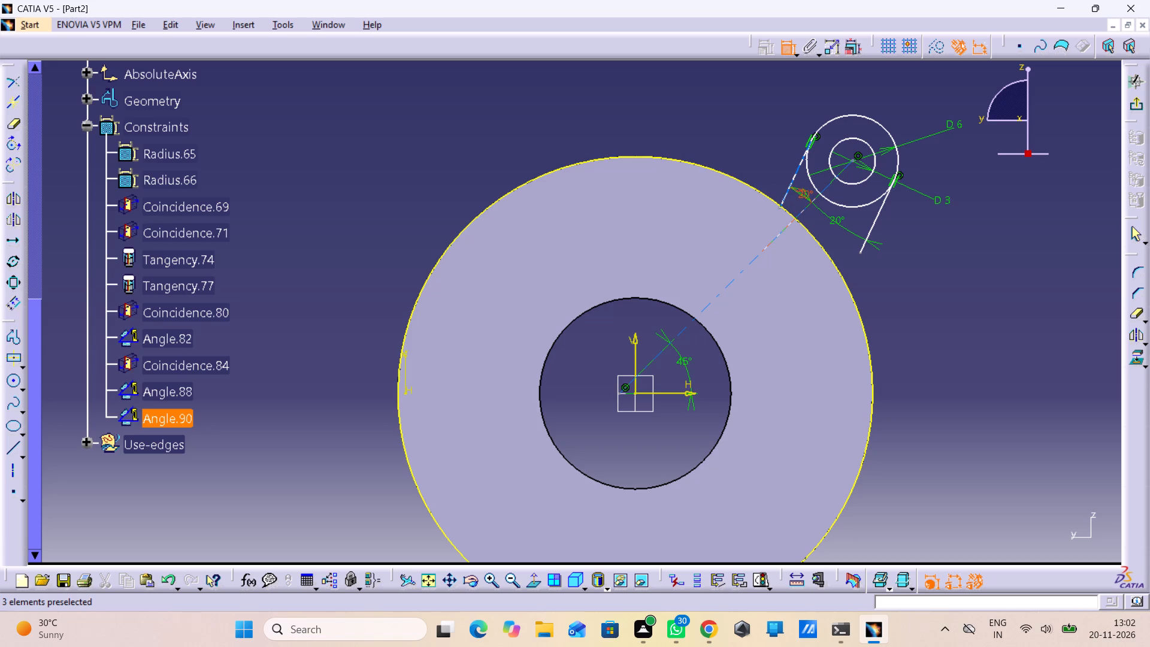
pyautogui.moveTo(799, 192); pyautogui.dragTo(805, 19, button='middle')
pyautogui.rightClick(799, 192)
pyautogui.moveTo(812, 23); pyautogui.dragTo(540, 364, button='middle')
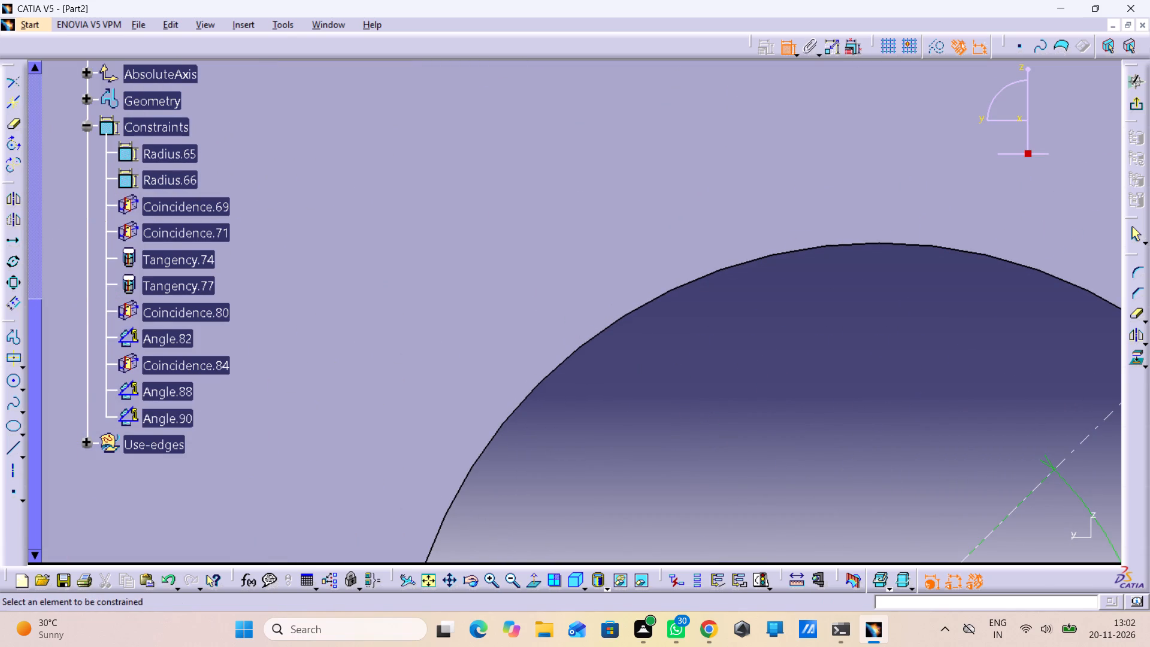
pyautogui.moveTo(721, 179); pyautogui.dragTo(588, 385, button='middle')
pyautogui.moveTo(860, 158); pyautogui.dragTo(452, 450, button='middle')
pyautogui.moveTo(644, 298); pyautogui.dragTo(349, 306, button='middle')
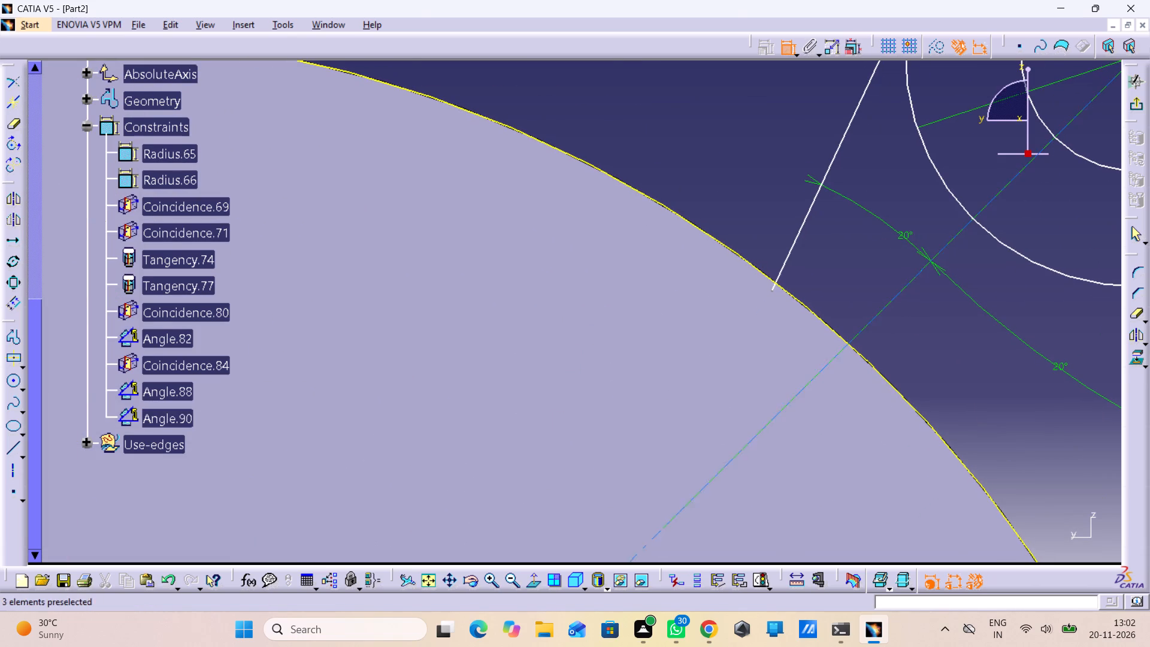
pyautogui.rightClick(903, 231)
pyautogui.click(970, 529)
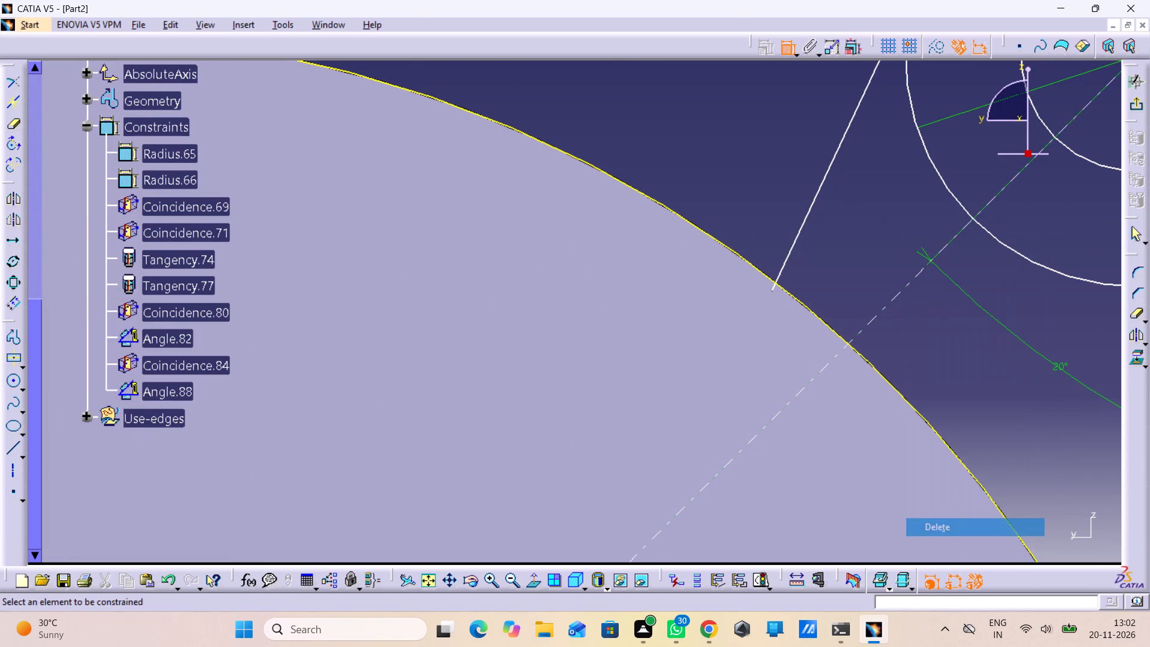
# Move the upper tangent line together with the lug circles outward, away from the edge of the cylinder face.
pyautogui.moveTo(996, 313); pyautogui.dragTo(1007, 426, button='middle')
pyautogui.rightClick(996, 313)
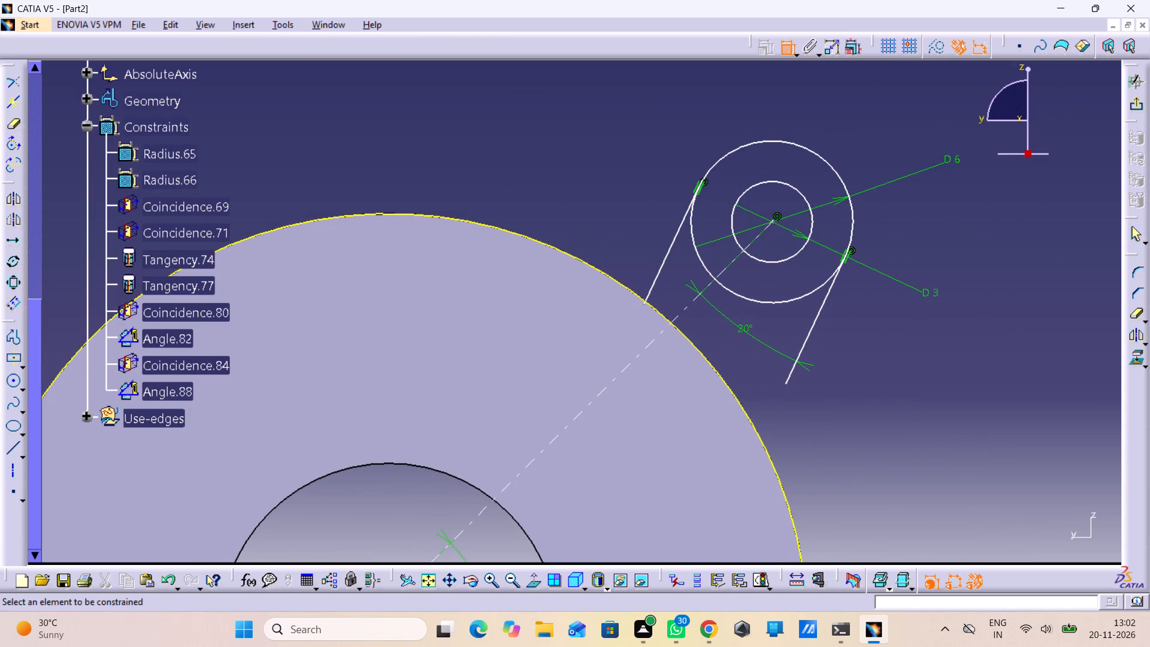
pyautogui.click(789, 52)
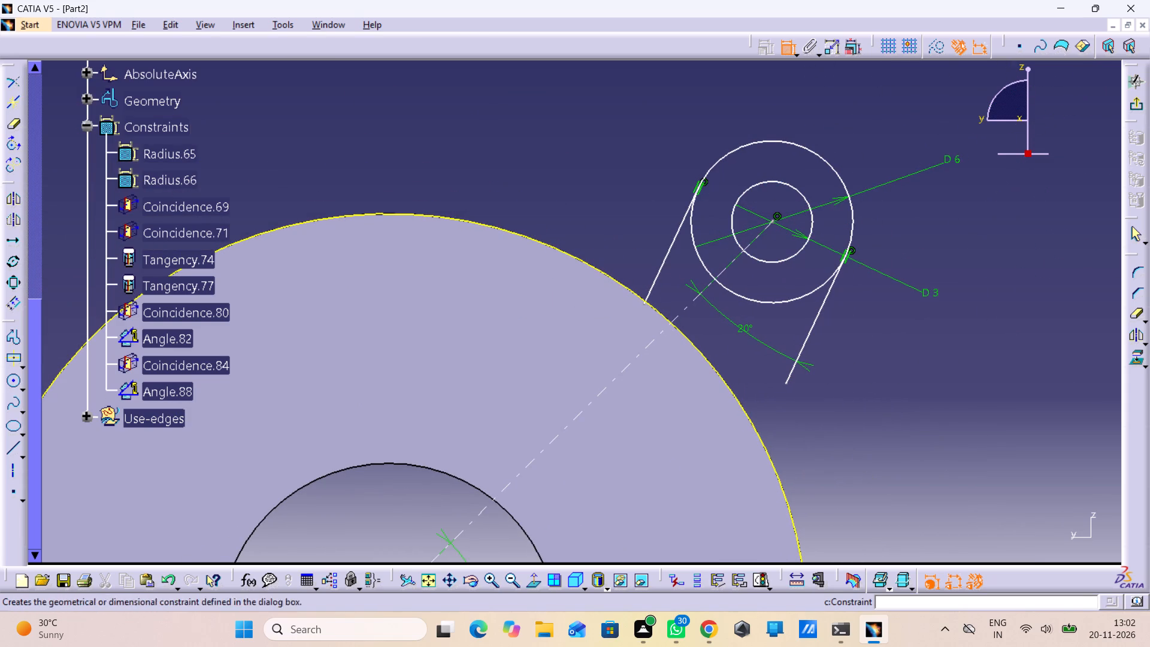
pyautogui.moveTo(671, 253); pyautogui.dragTo(679, 183)
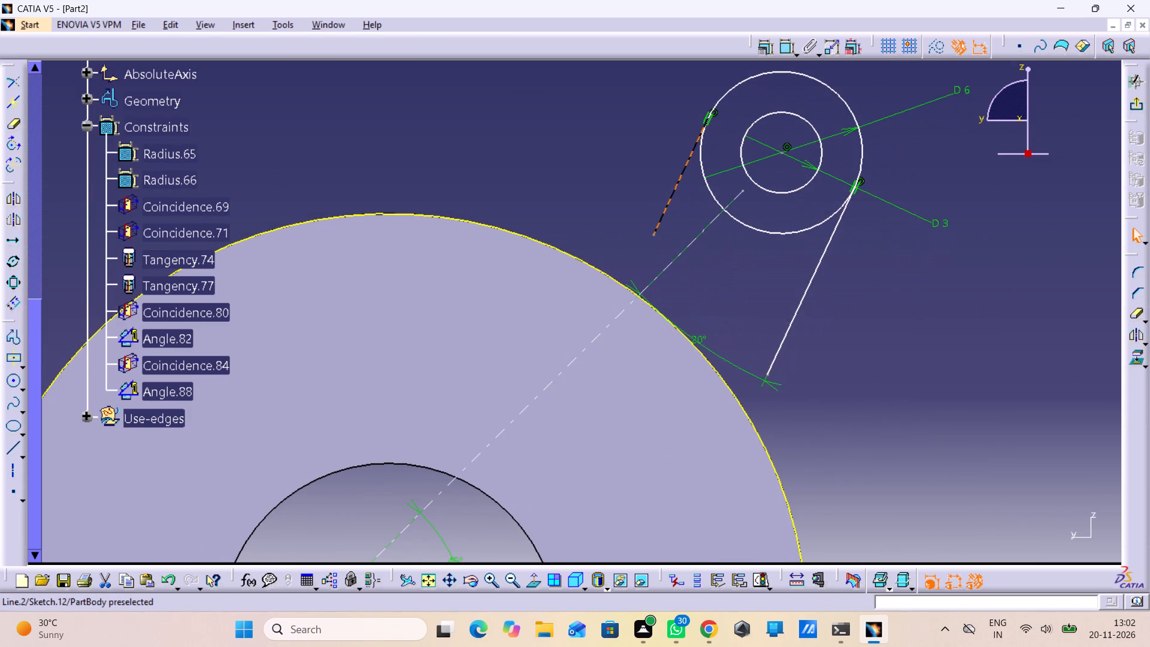
pyautogui.moveTo(679, 183); pyautogui.dragTo(688, 187)
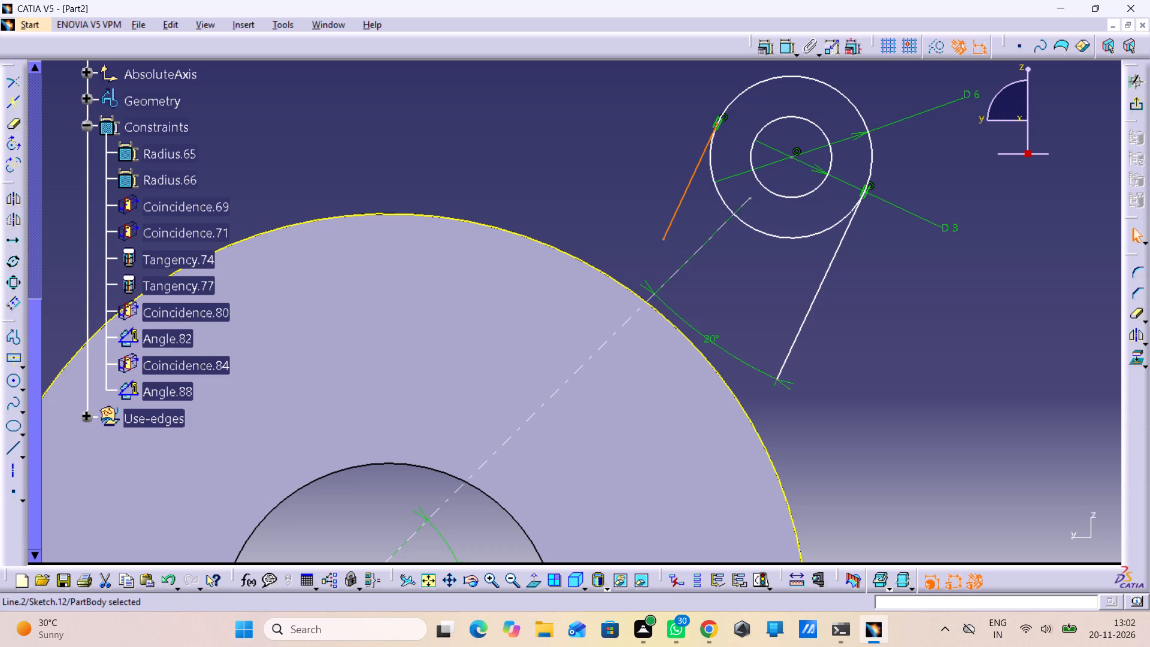
pyautogui.moveTo(590, 132); pyautogui.dragTo(598, 134)
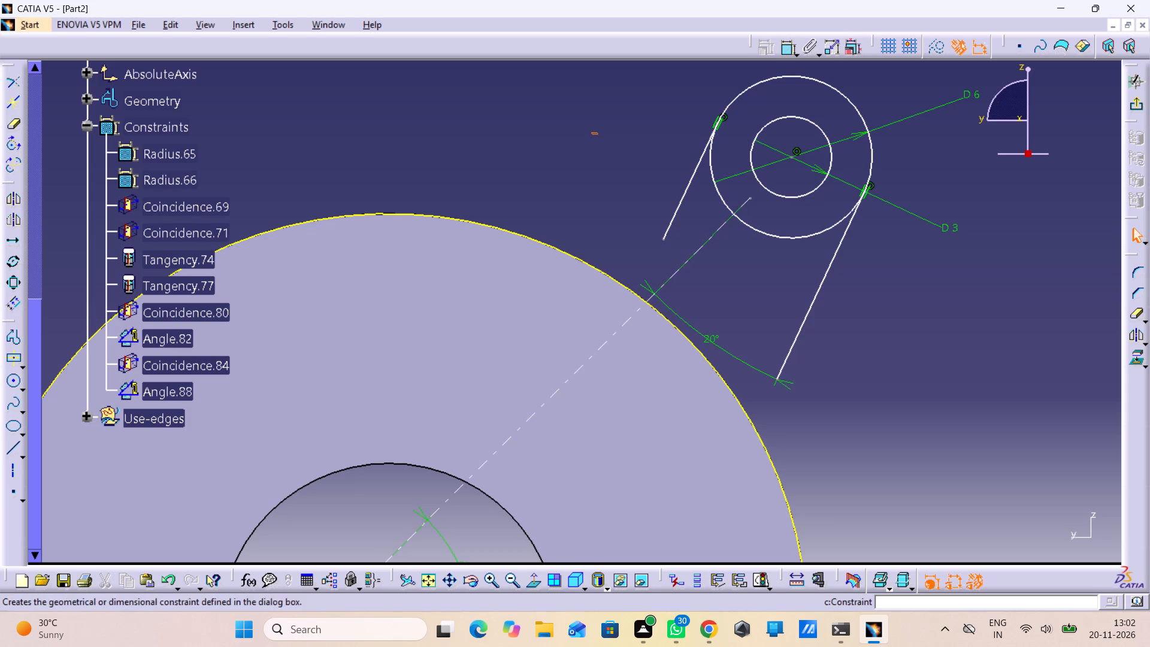
# Add an angle dimension between the centre axis line and the lug's upper tangent line.
pyautogui.click(787, 50)
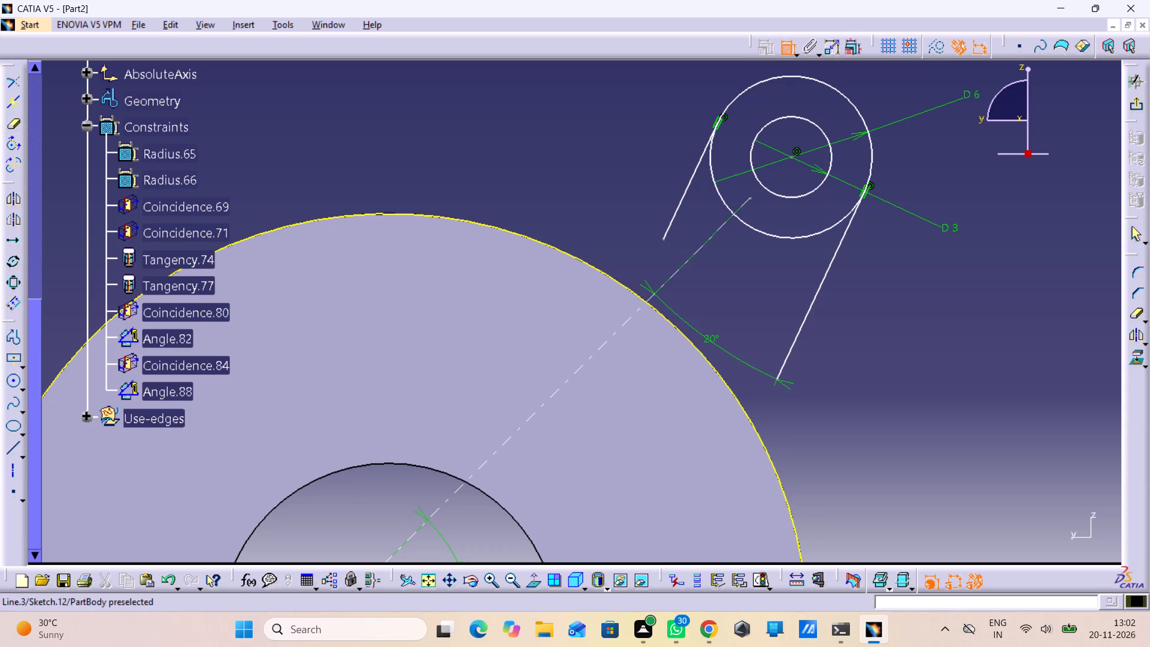
pyautogui.moveTo(666, 145); pyautogui.dragTo(665, 145, button='middle')
pyautogui.rightClick(665, 145)
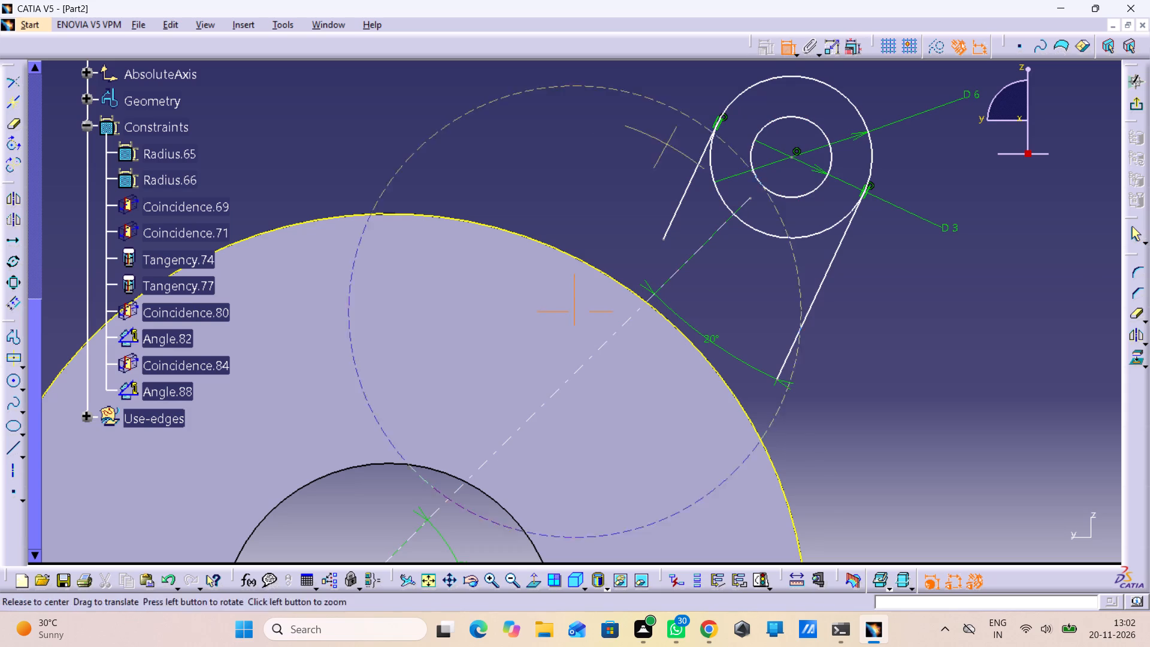
pyautogui.moveTo(665, 145); pyautogui.dragTo(715, 253, button='middle')
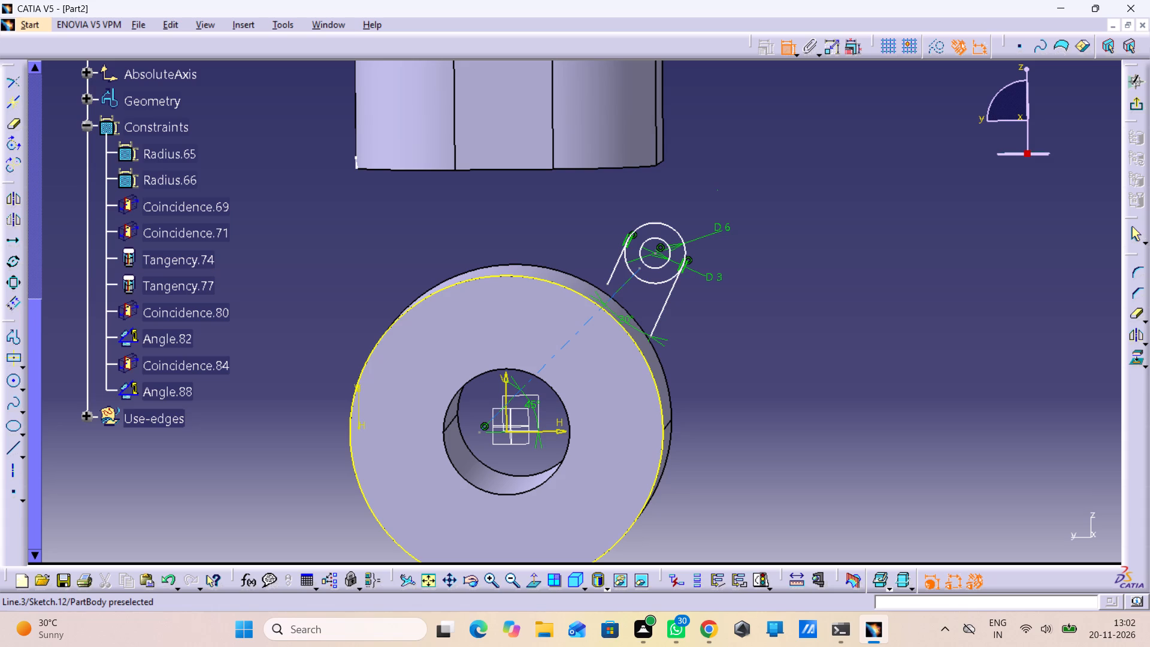
pyautogui.click(615, 297)
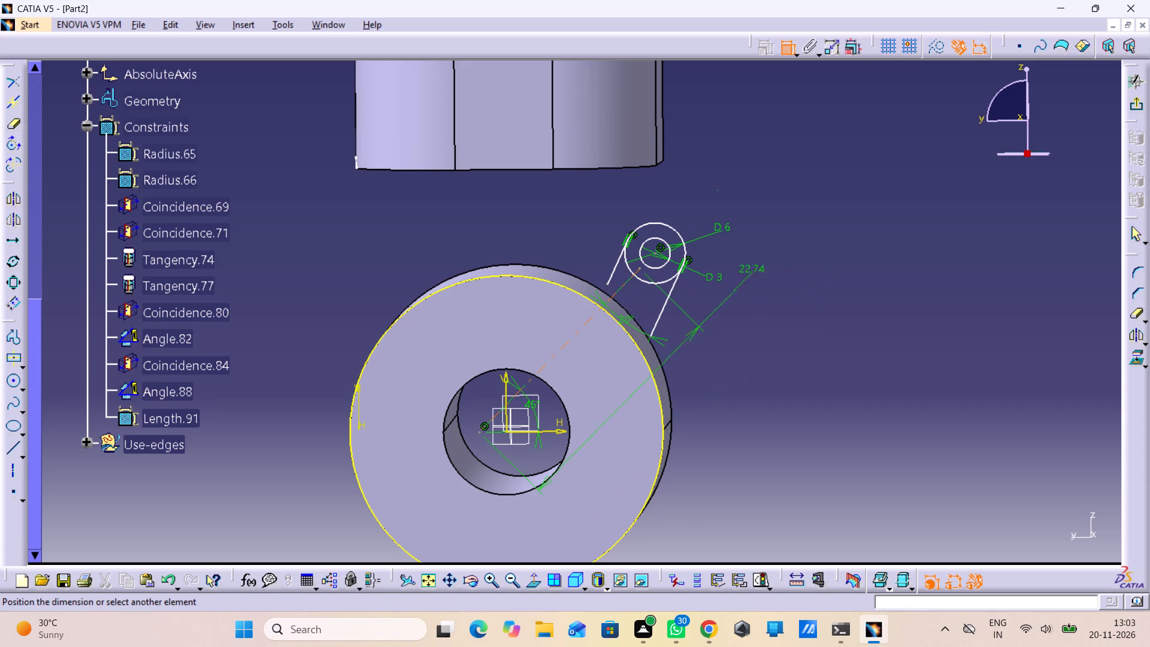
pyautogui.click(613, 275)
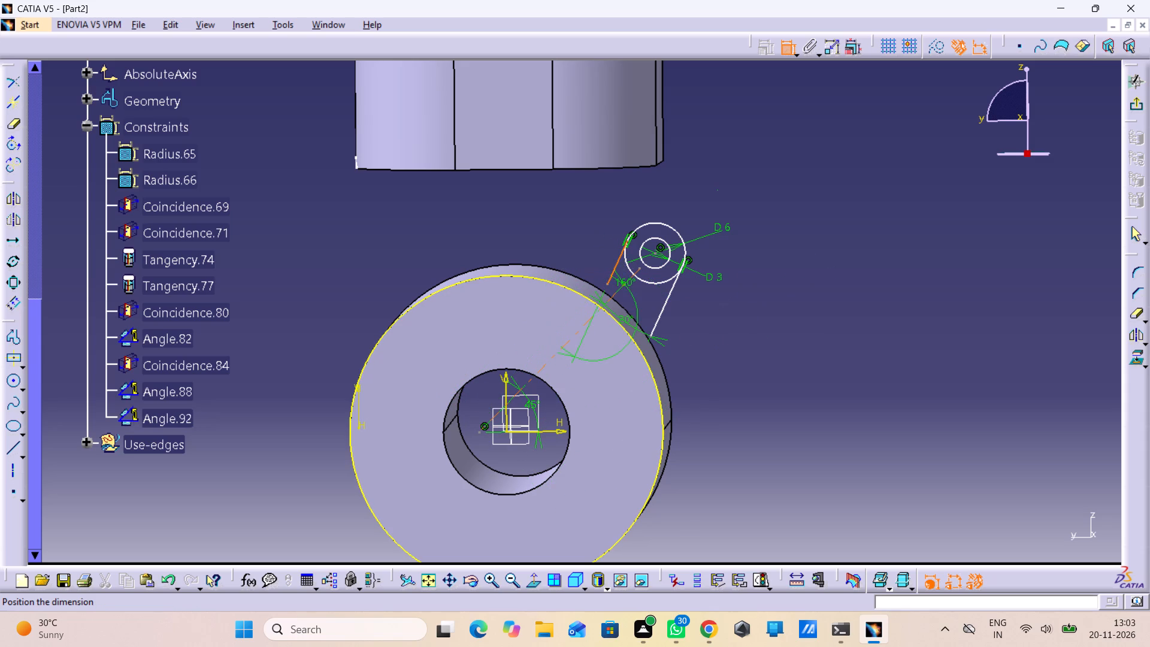
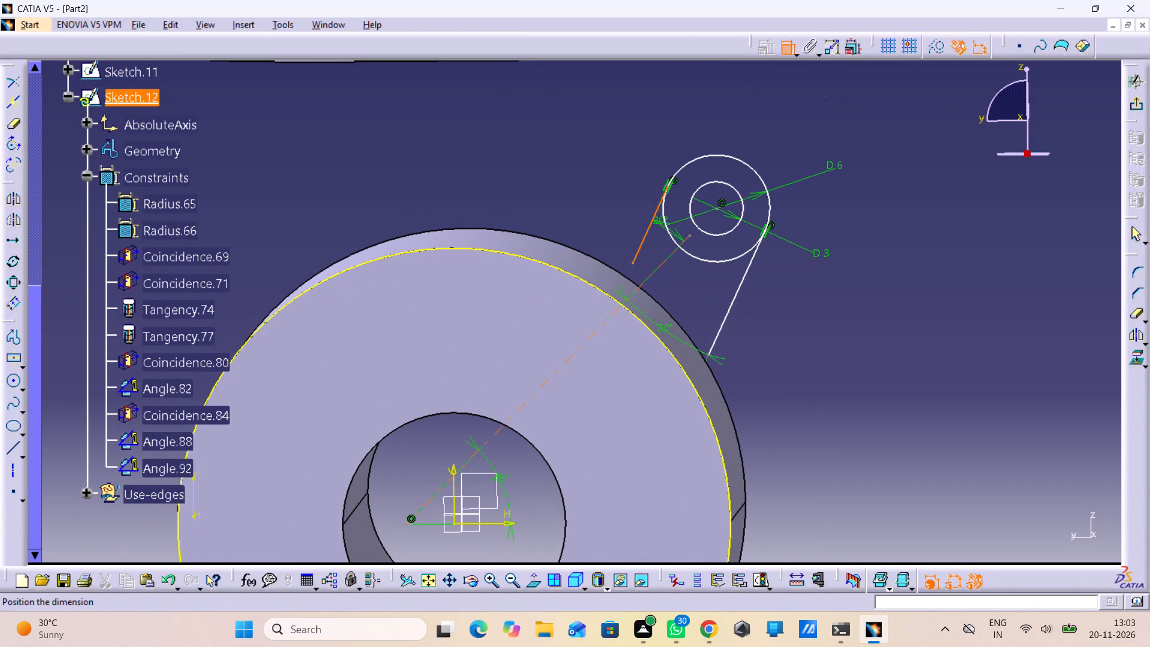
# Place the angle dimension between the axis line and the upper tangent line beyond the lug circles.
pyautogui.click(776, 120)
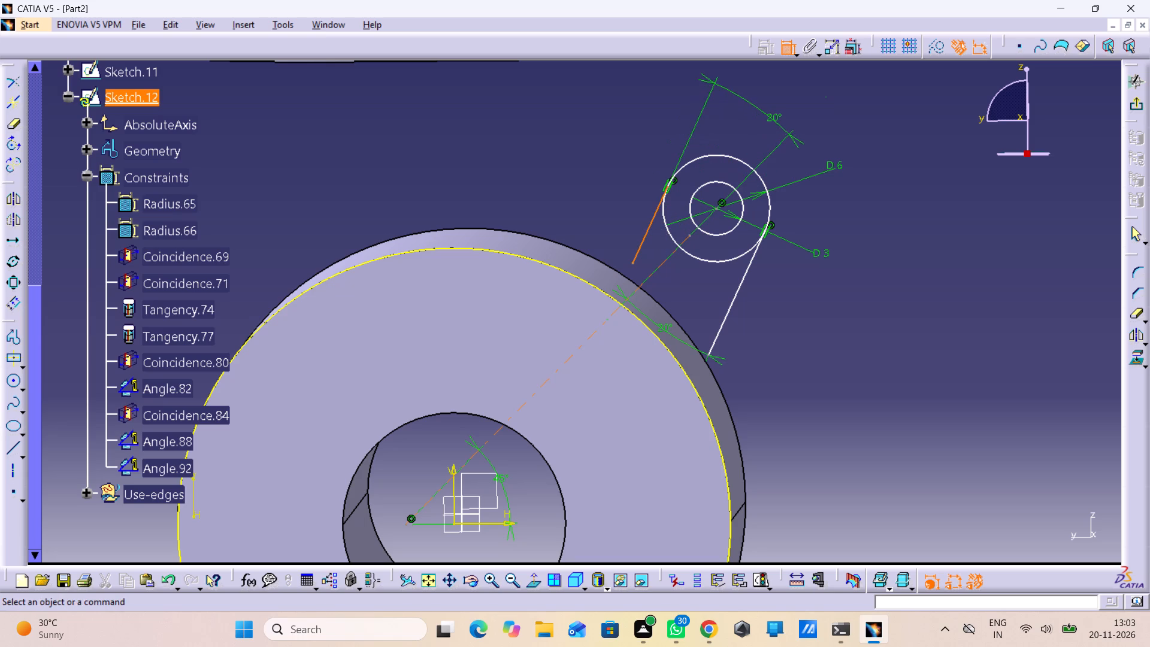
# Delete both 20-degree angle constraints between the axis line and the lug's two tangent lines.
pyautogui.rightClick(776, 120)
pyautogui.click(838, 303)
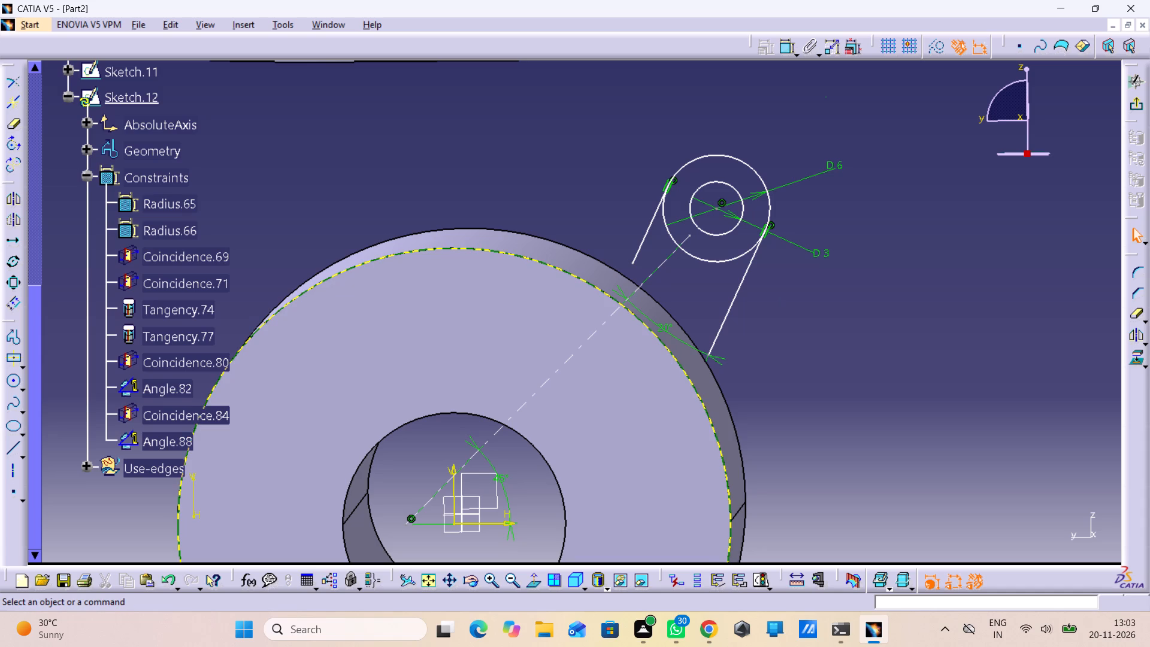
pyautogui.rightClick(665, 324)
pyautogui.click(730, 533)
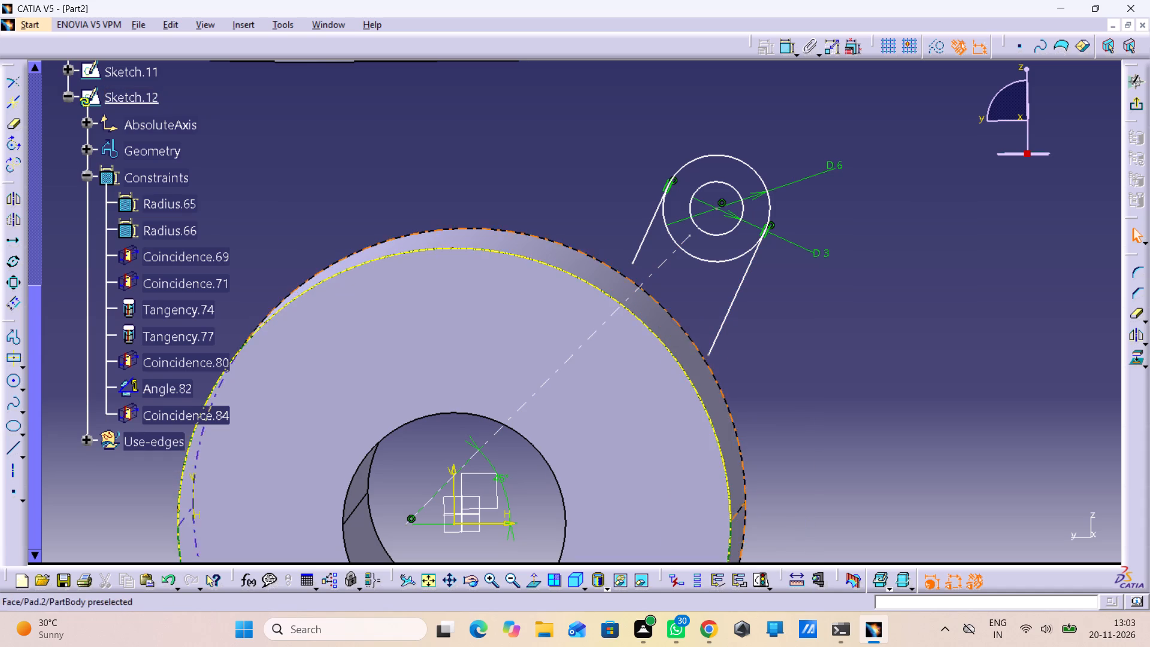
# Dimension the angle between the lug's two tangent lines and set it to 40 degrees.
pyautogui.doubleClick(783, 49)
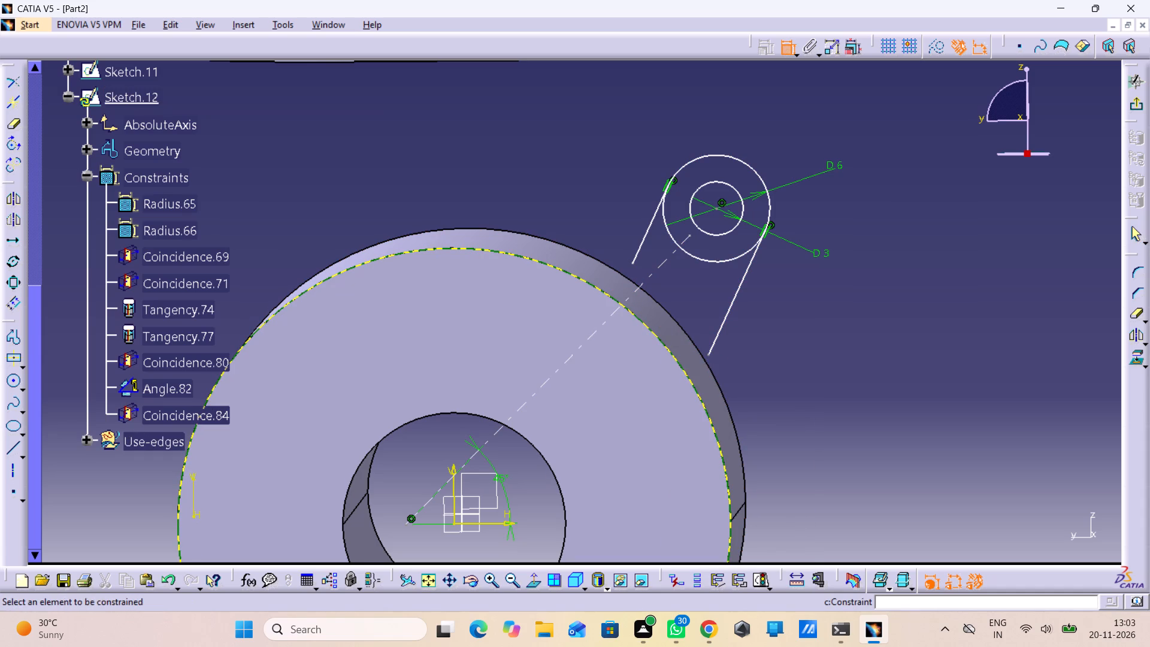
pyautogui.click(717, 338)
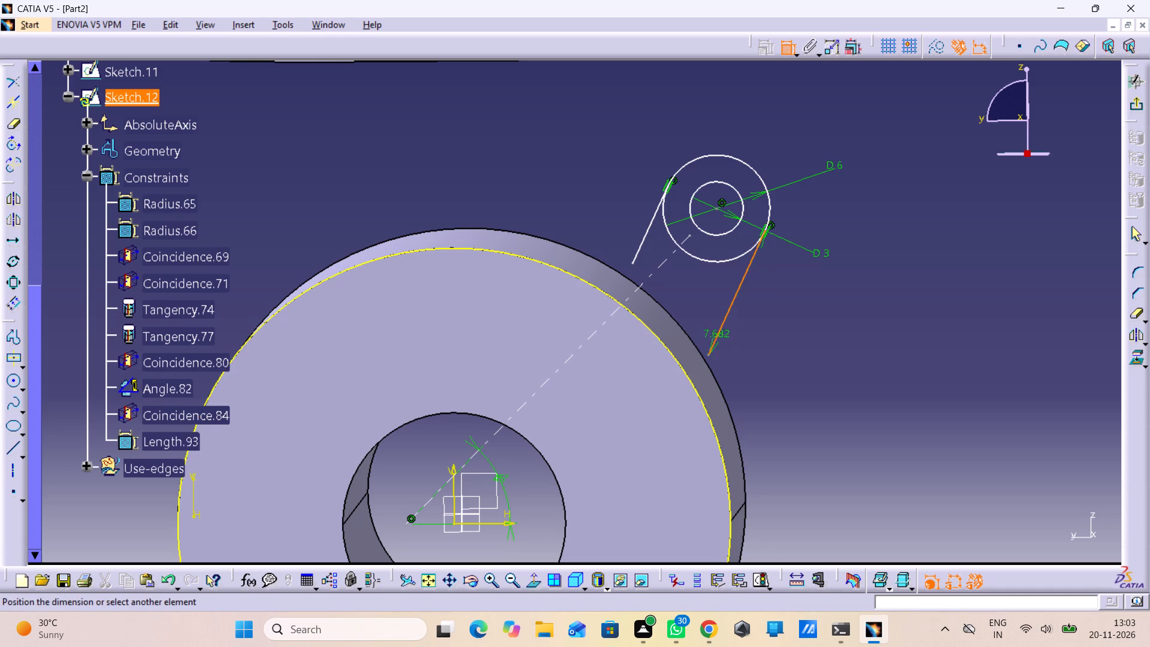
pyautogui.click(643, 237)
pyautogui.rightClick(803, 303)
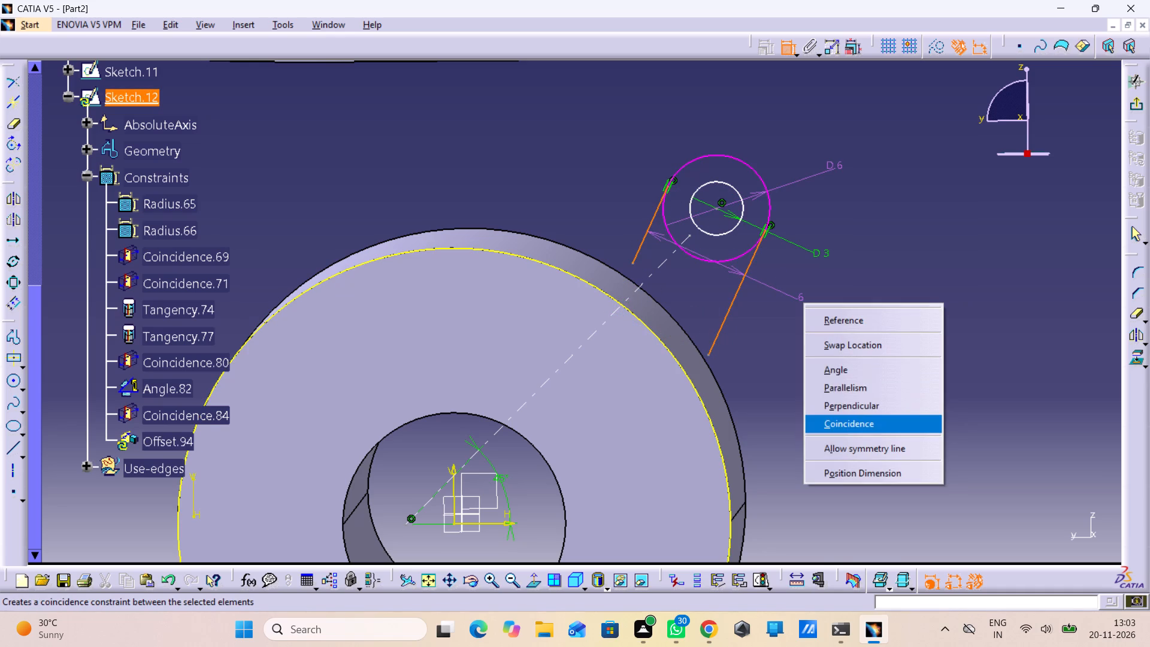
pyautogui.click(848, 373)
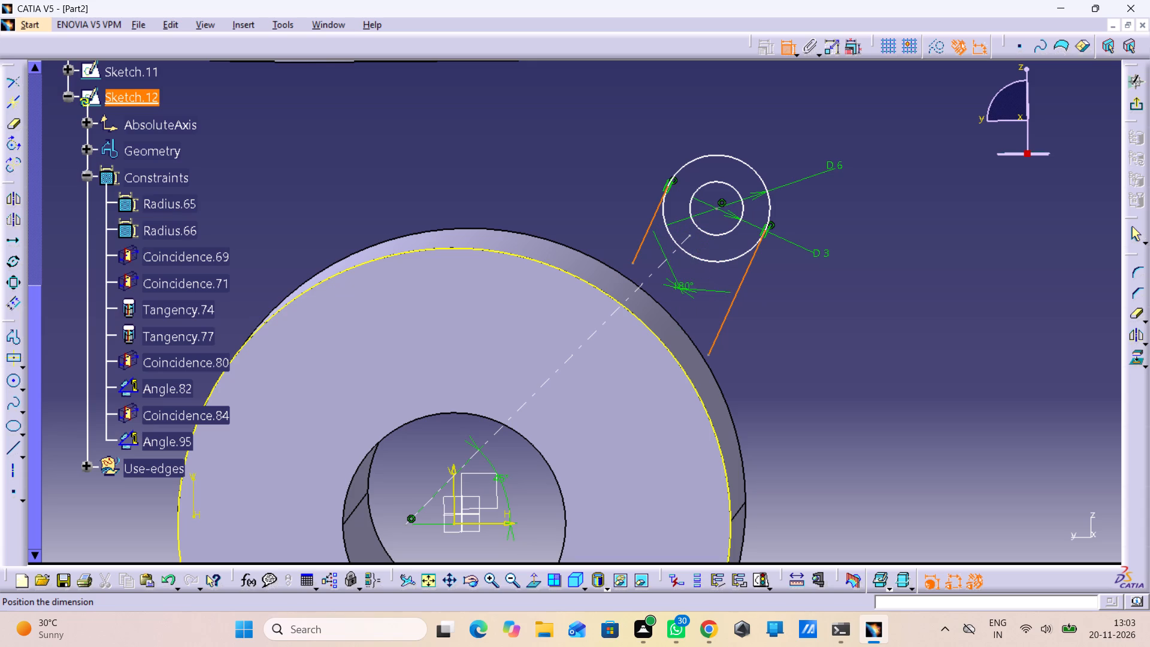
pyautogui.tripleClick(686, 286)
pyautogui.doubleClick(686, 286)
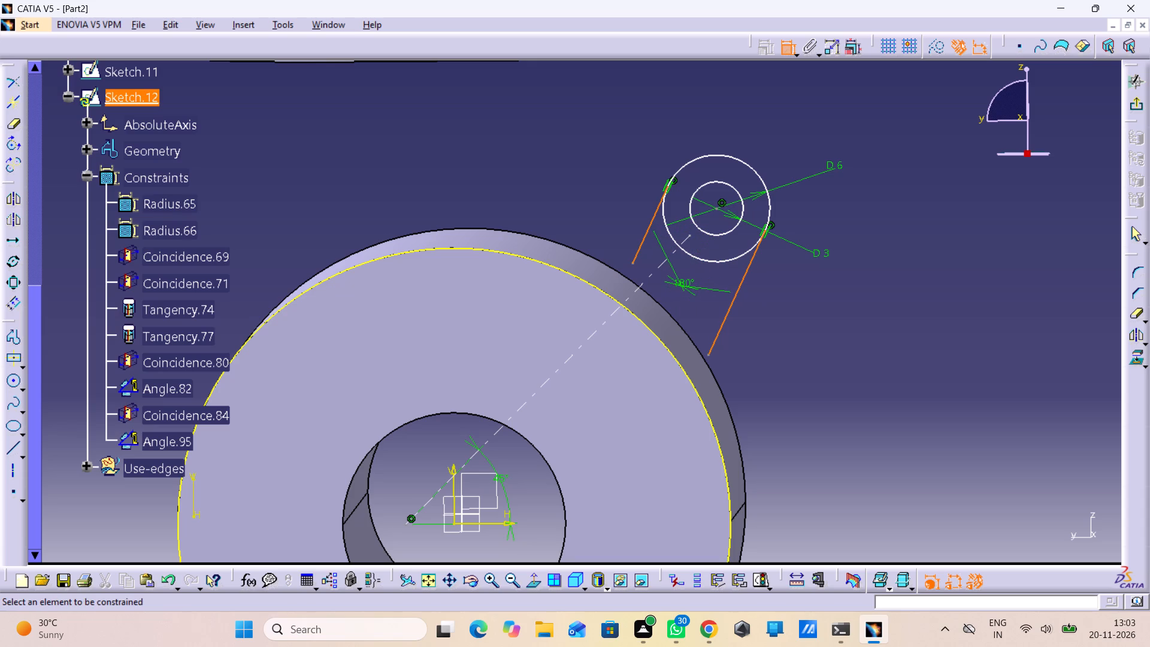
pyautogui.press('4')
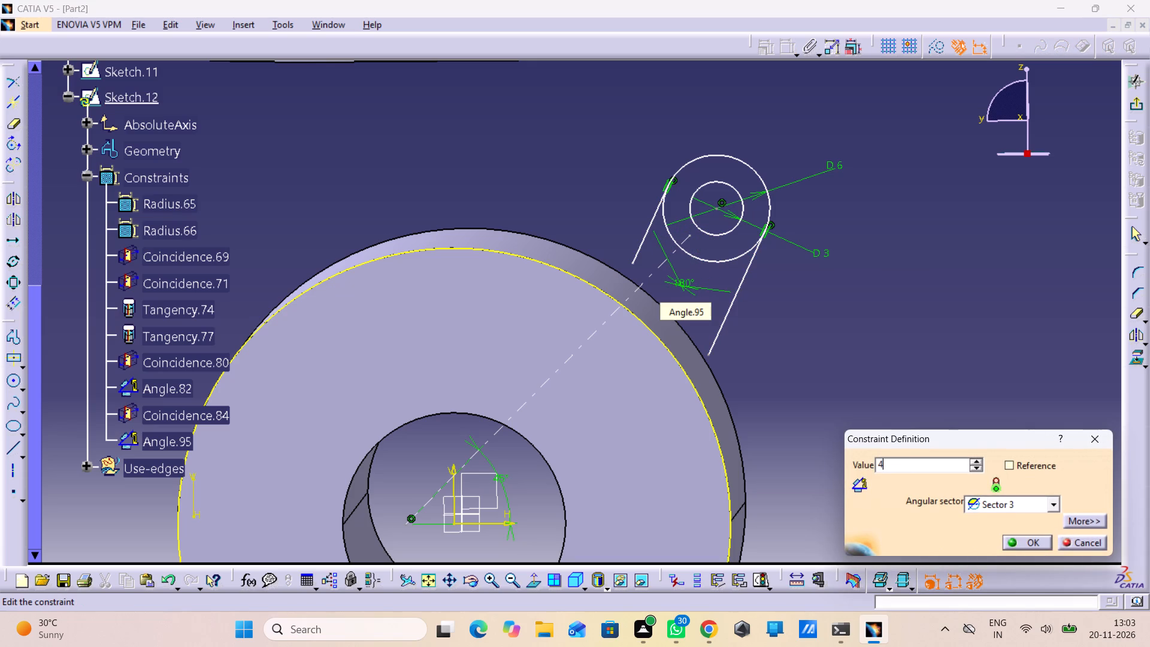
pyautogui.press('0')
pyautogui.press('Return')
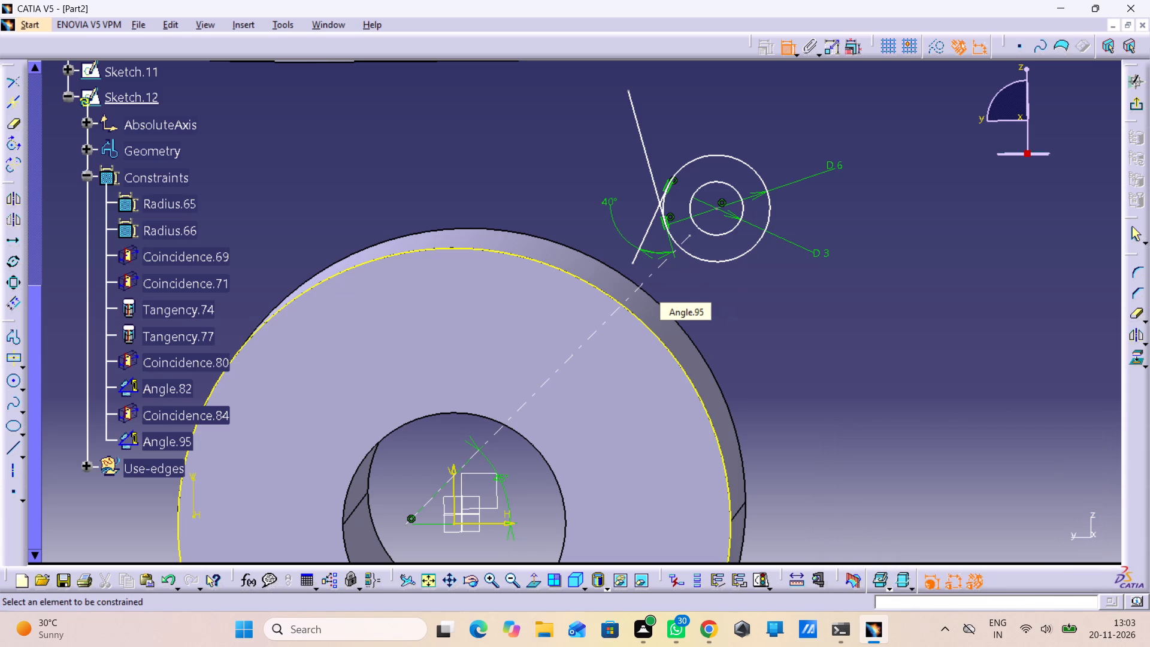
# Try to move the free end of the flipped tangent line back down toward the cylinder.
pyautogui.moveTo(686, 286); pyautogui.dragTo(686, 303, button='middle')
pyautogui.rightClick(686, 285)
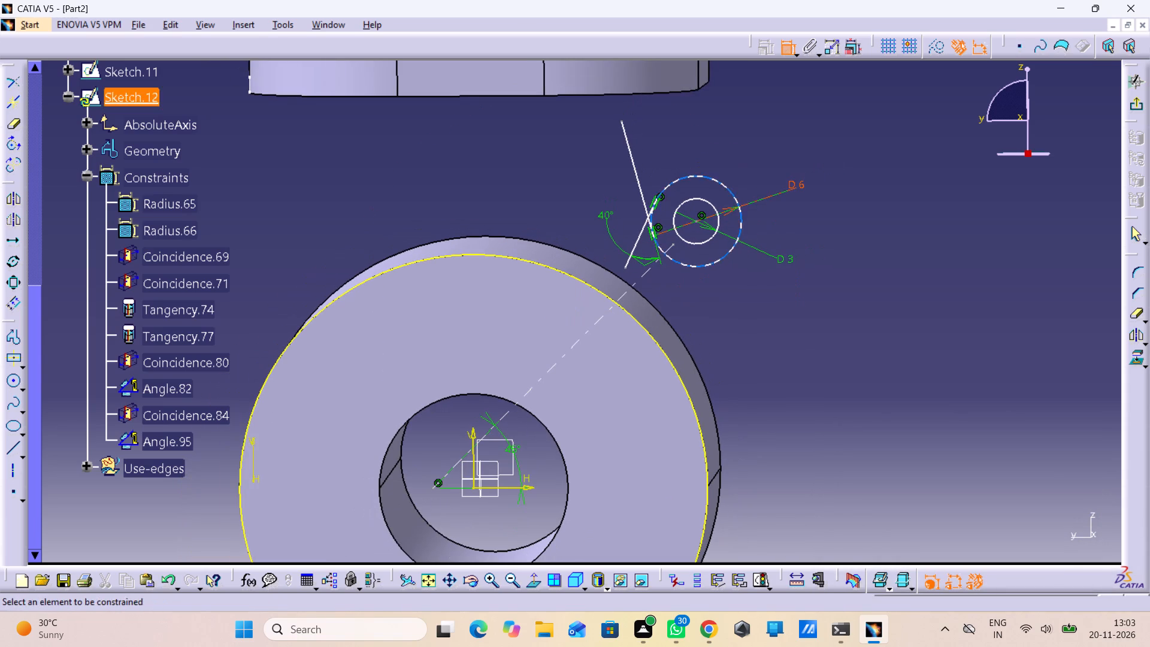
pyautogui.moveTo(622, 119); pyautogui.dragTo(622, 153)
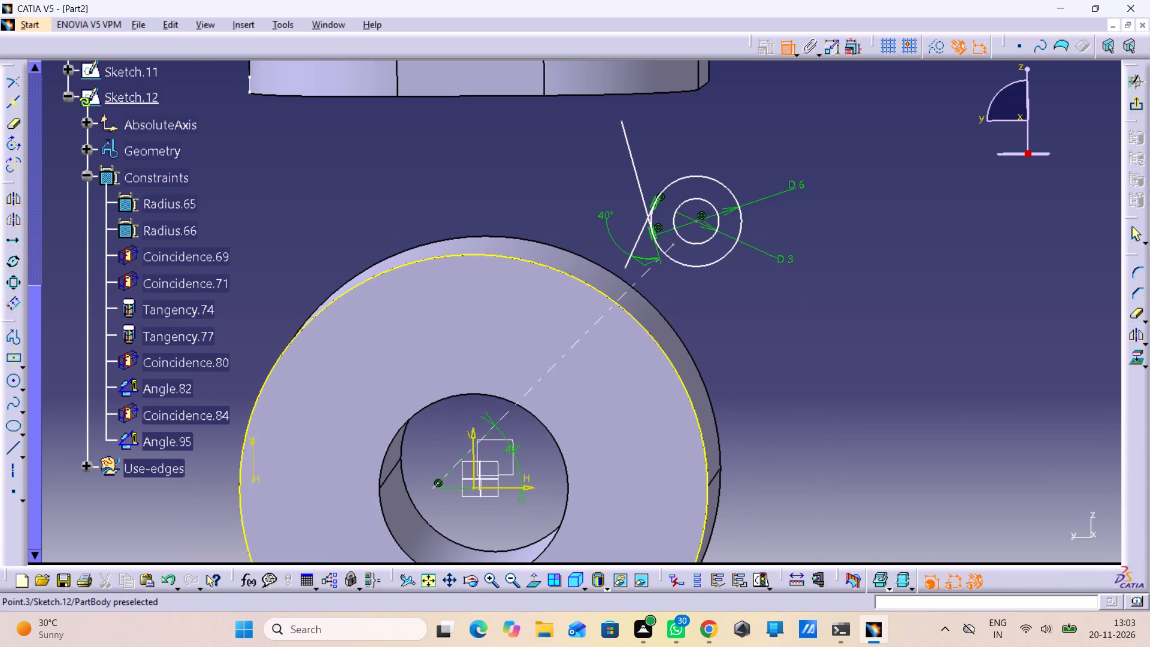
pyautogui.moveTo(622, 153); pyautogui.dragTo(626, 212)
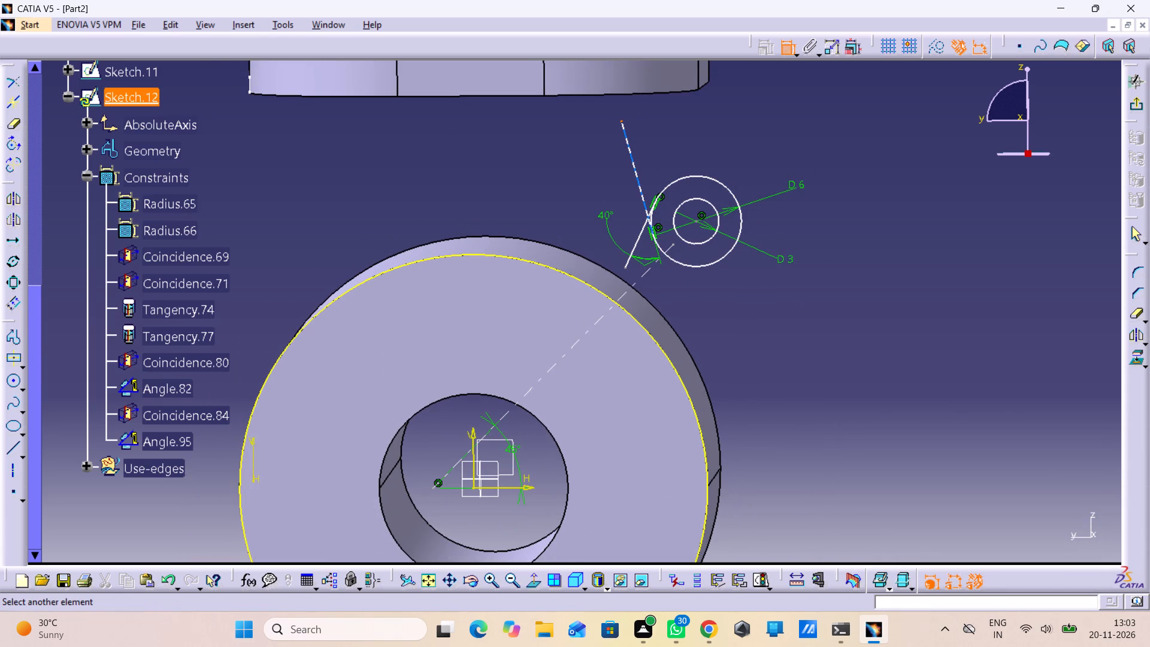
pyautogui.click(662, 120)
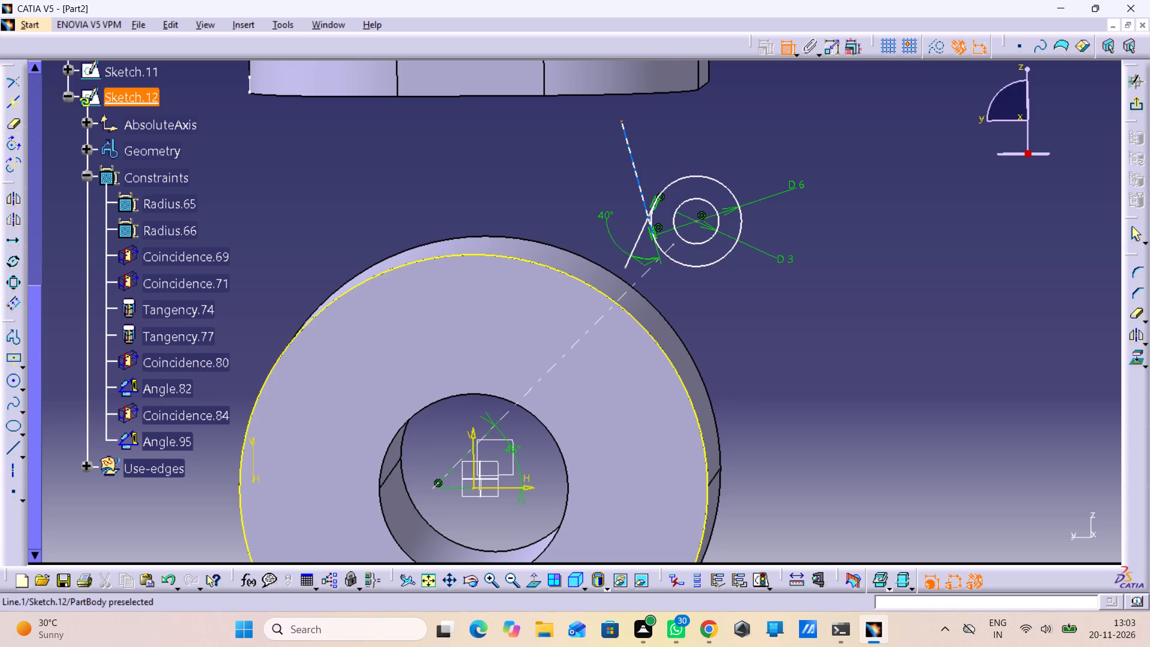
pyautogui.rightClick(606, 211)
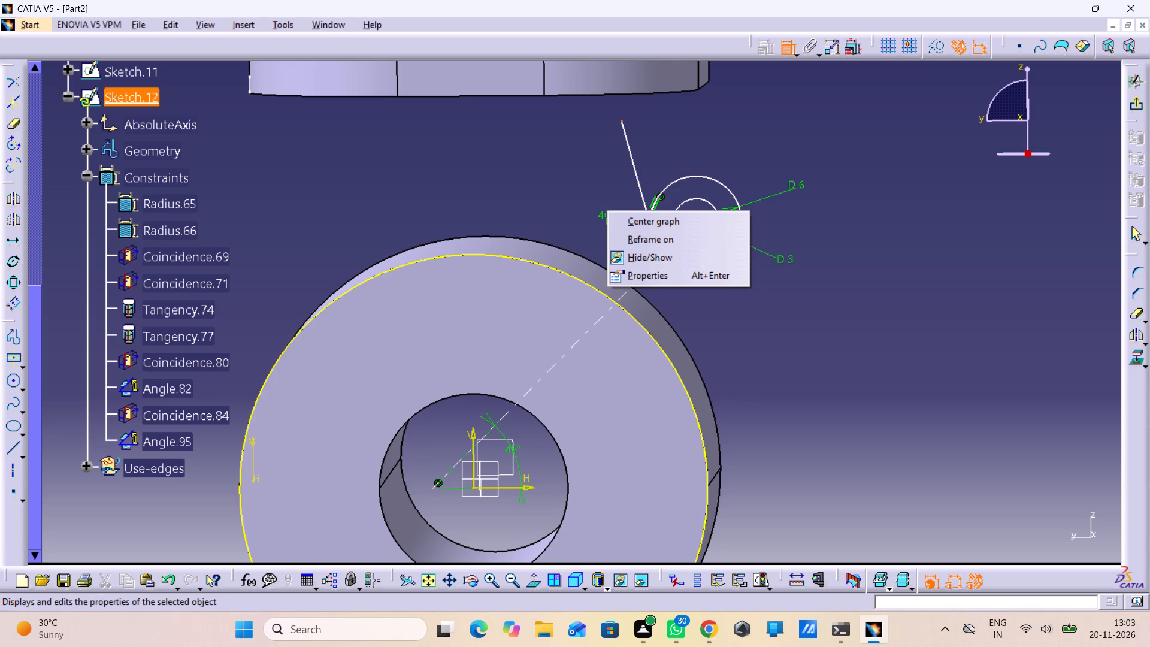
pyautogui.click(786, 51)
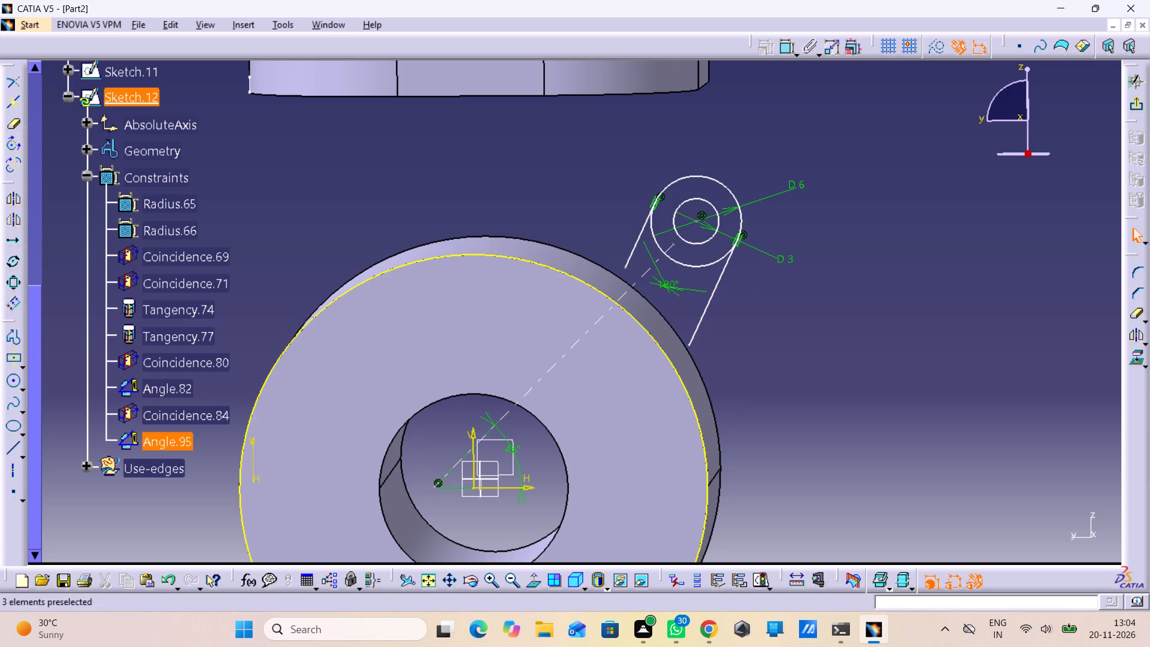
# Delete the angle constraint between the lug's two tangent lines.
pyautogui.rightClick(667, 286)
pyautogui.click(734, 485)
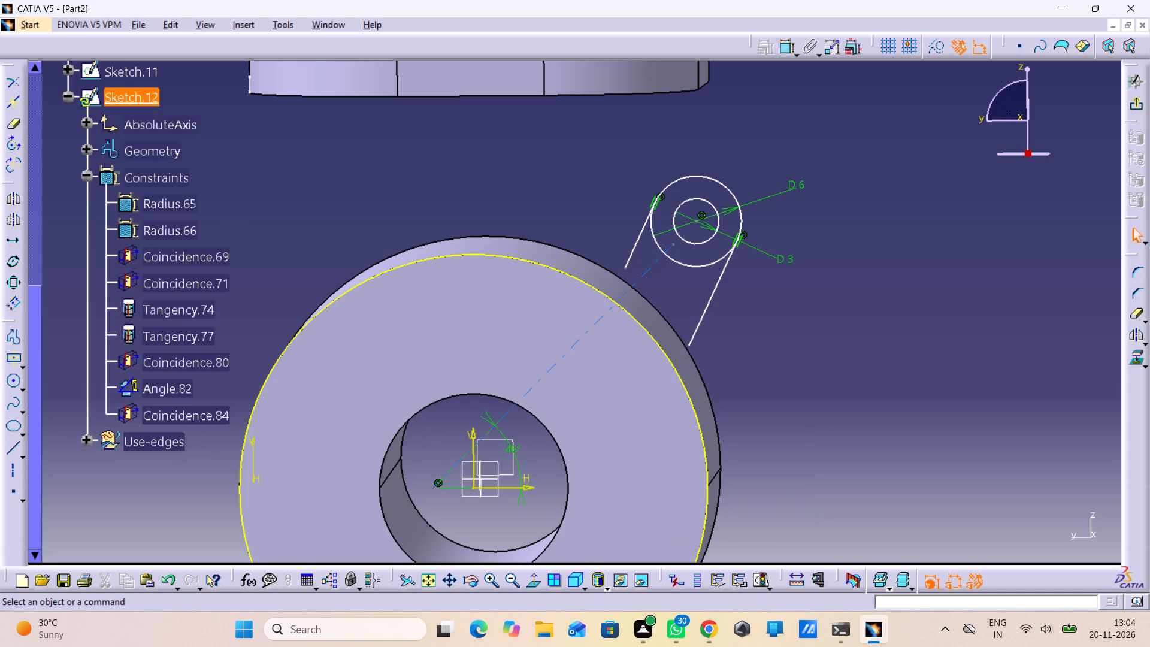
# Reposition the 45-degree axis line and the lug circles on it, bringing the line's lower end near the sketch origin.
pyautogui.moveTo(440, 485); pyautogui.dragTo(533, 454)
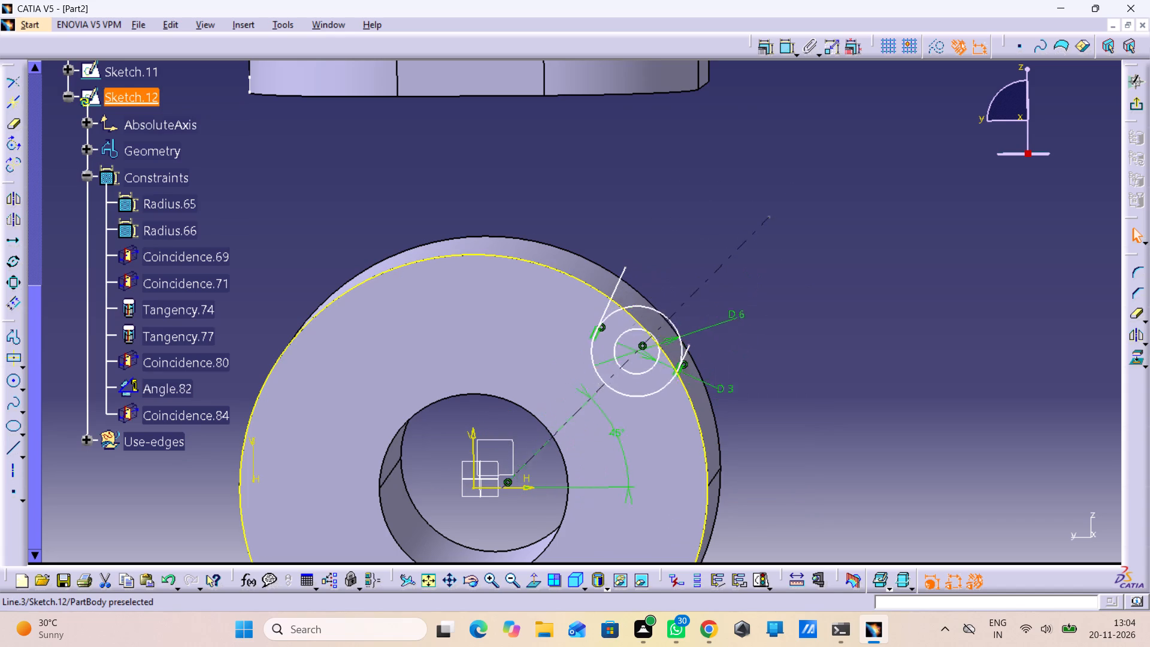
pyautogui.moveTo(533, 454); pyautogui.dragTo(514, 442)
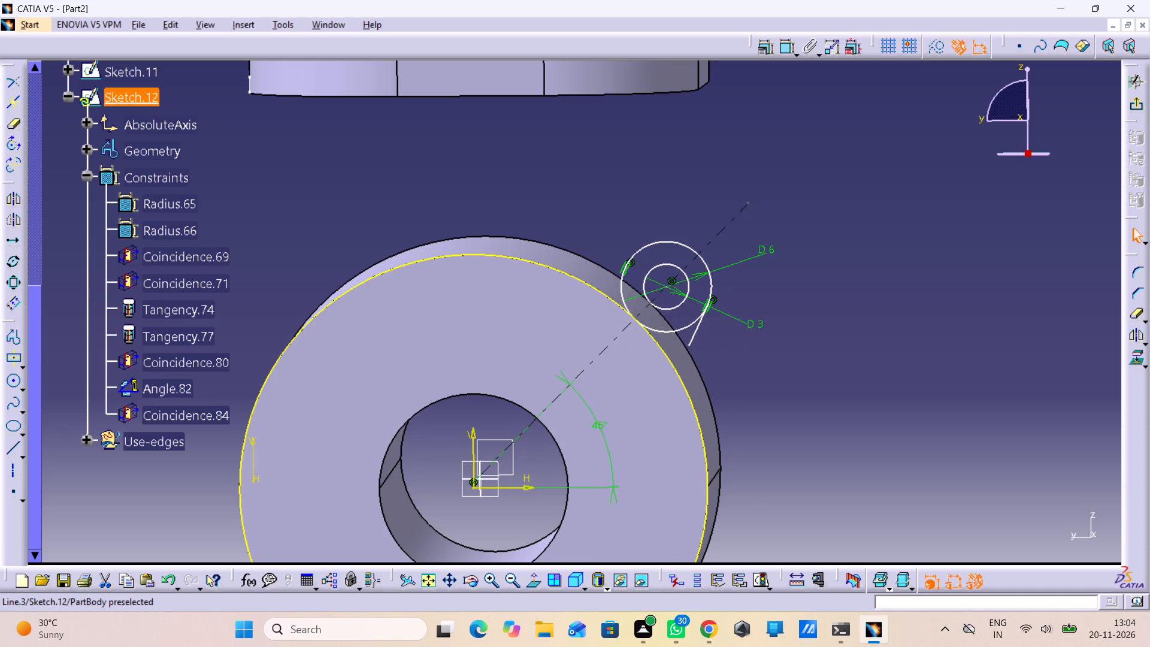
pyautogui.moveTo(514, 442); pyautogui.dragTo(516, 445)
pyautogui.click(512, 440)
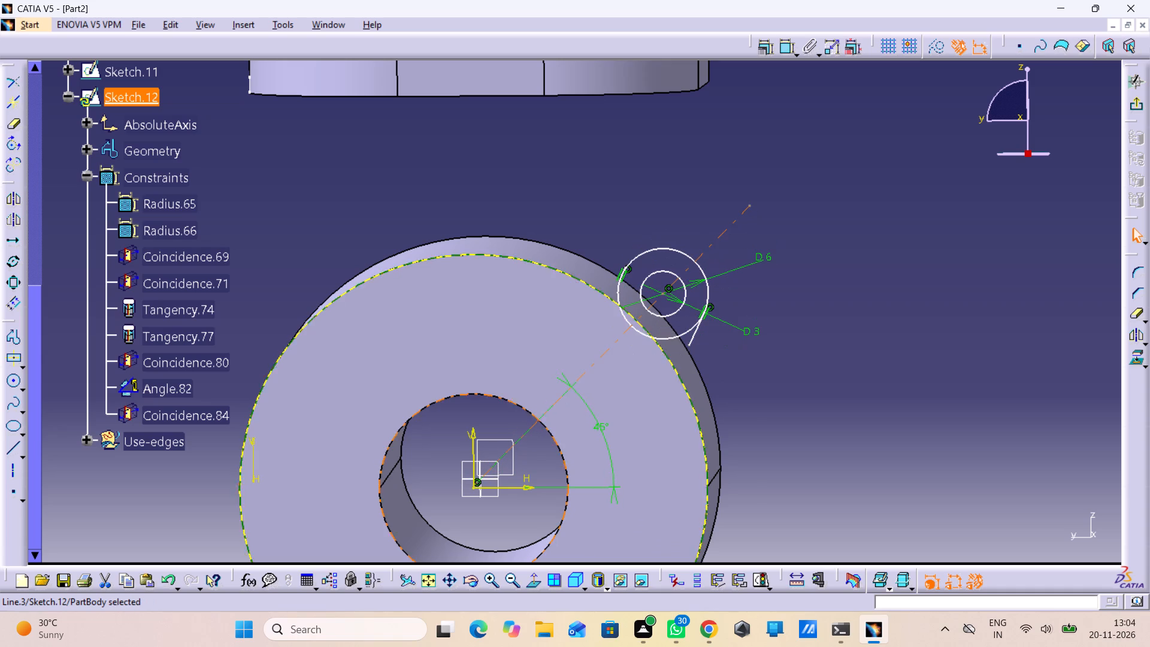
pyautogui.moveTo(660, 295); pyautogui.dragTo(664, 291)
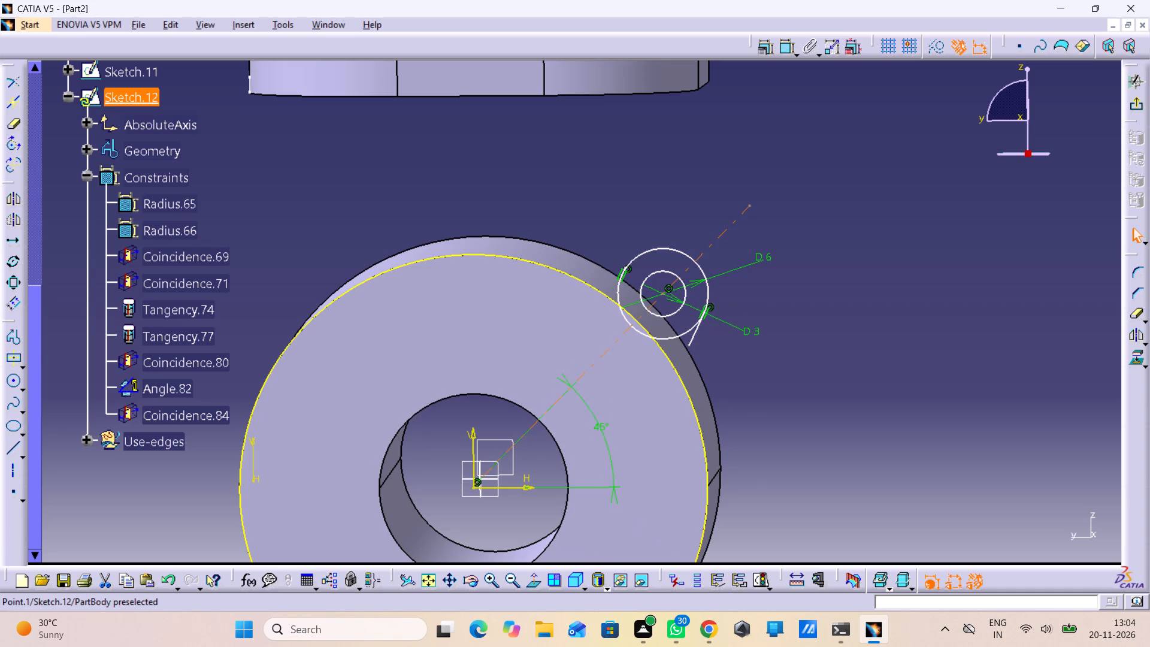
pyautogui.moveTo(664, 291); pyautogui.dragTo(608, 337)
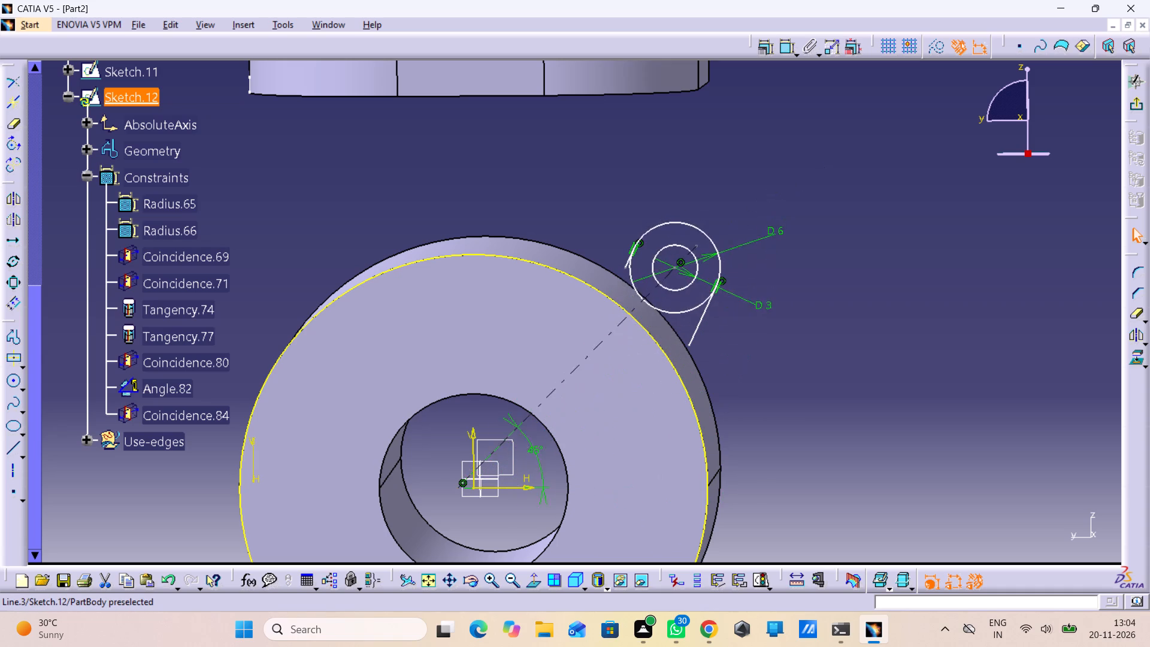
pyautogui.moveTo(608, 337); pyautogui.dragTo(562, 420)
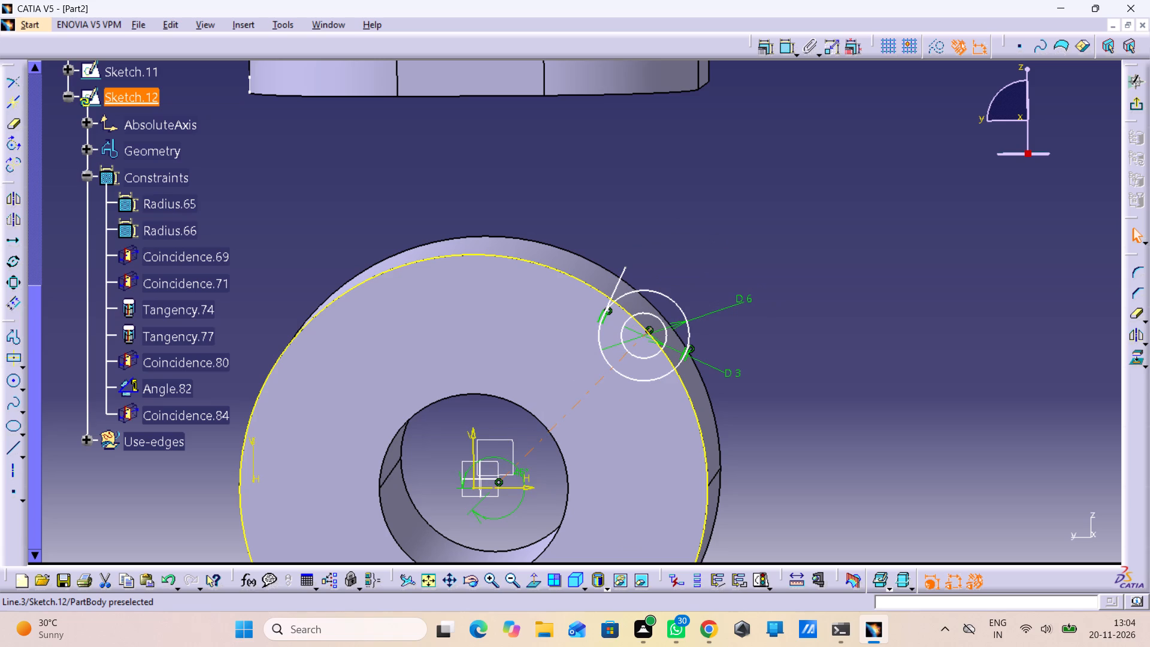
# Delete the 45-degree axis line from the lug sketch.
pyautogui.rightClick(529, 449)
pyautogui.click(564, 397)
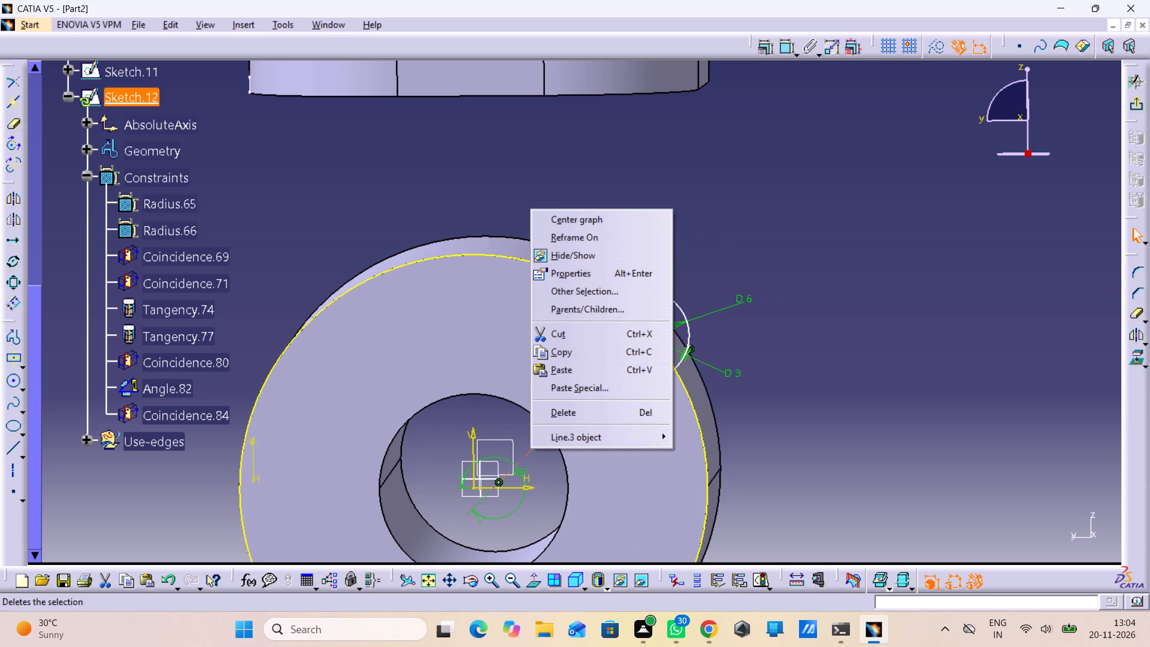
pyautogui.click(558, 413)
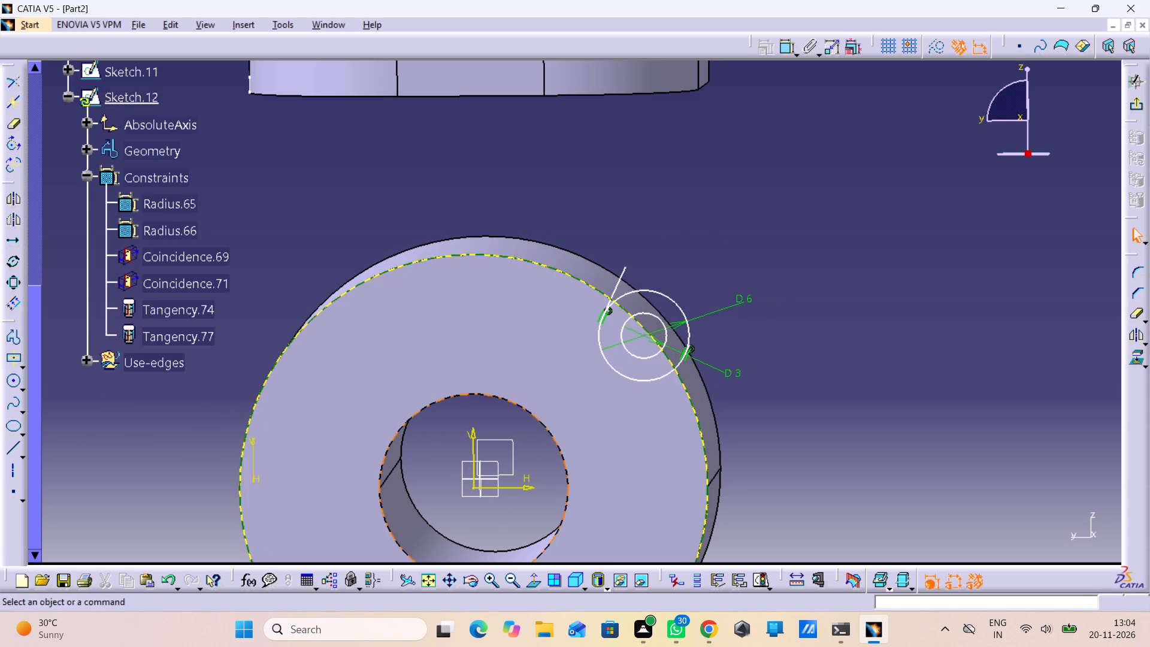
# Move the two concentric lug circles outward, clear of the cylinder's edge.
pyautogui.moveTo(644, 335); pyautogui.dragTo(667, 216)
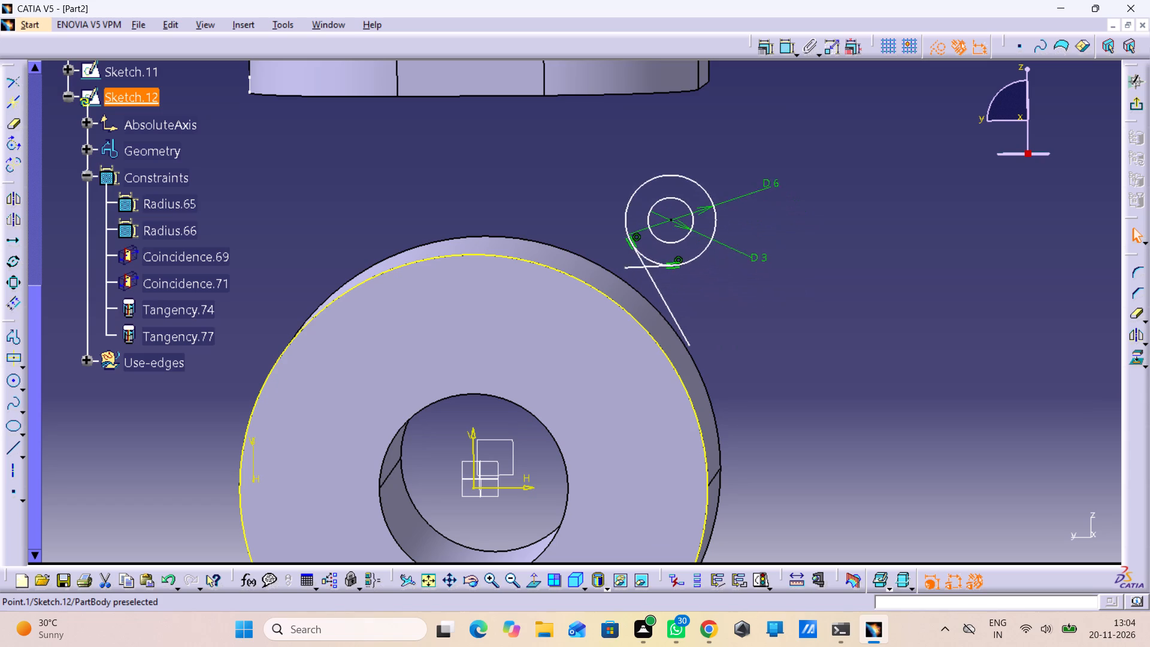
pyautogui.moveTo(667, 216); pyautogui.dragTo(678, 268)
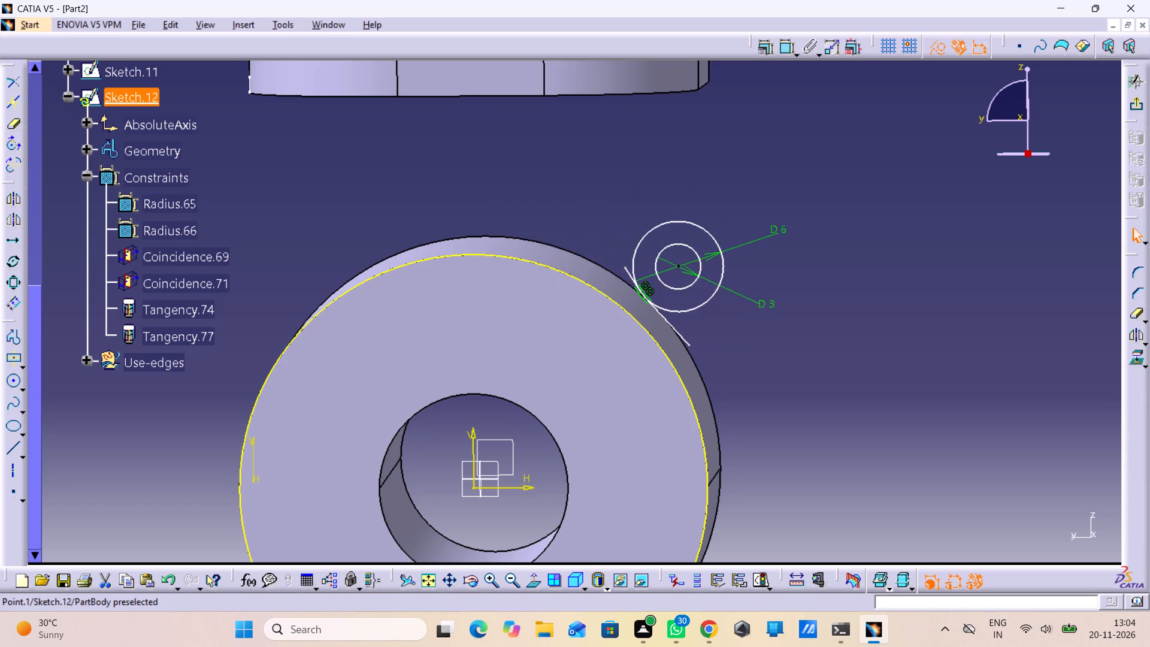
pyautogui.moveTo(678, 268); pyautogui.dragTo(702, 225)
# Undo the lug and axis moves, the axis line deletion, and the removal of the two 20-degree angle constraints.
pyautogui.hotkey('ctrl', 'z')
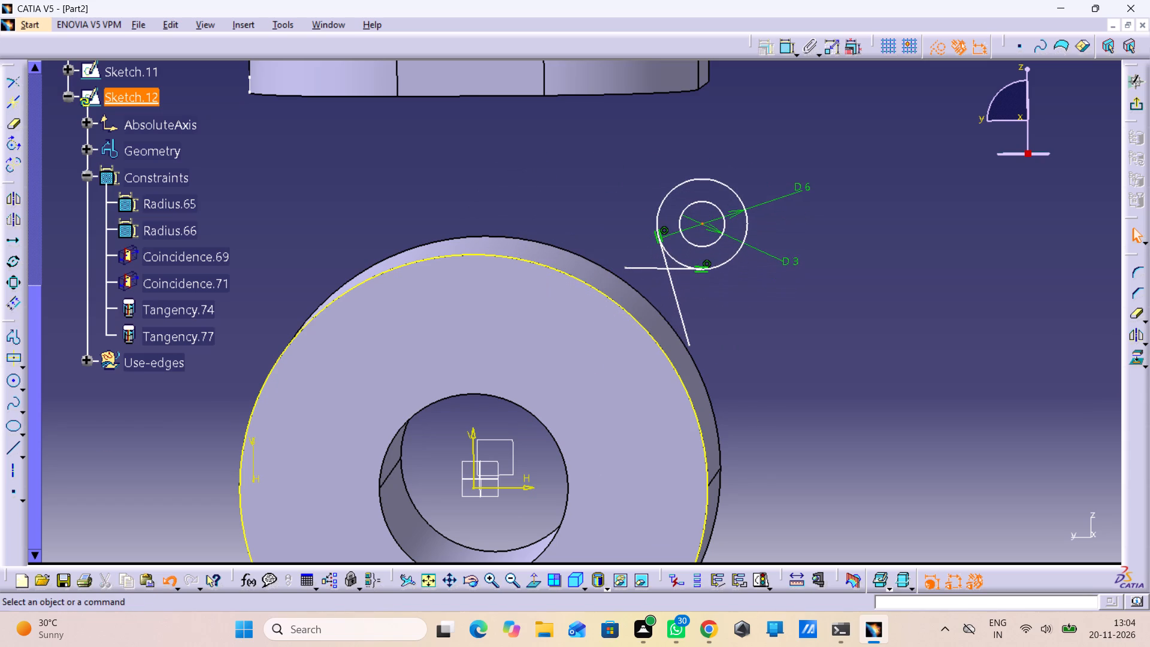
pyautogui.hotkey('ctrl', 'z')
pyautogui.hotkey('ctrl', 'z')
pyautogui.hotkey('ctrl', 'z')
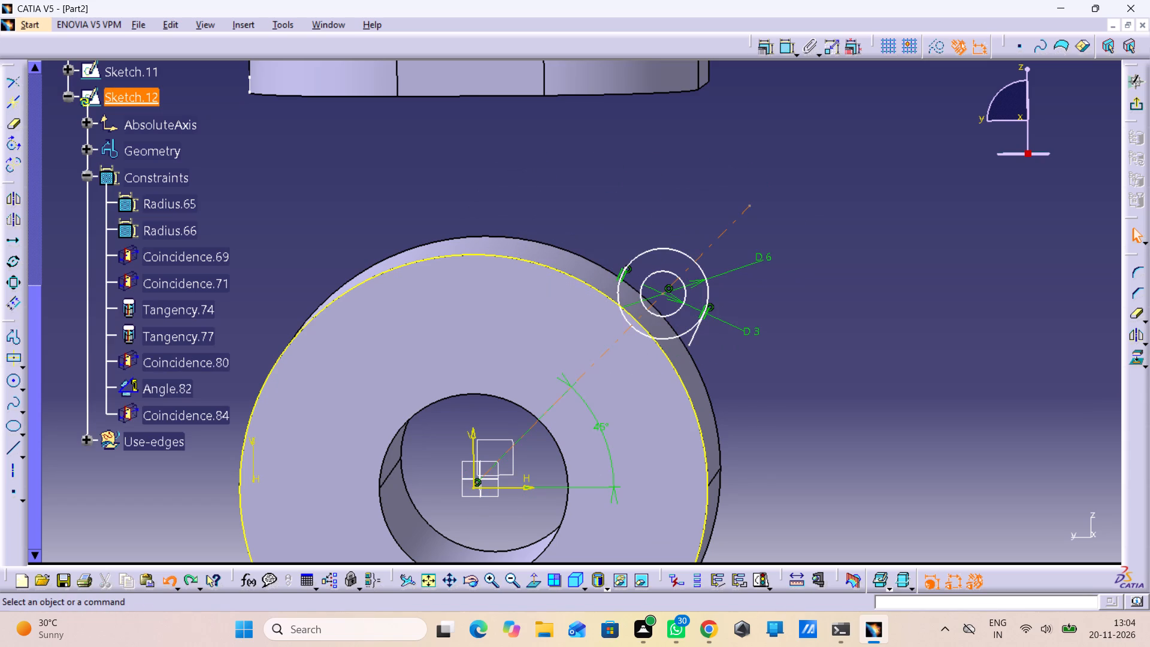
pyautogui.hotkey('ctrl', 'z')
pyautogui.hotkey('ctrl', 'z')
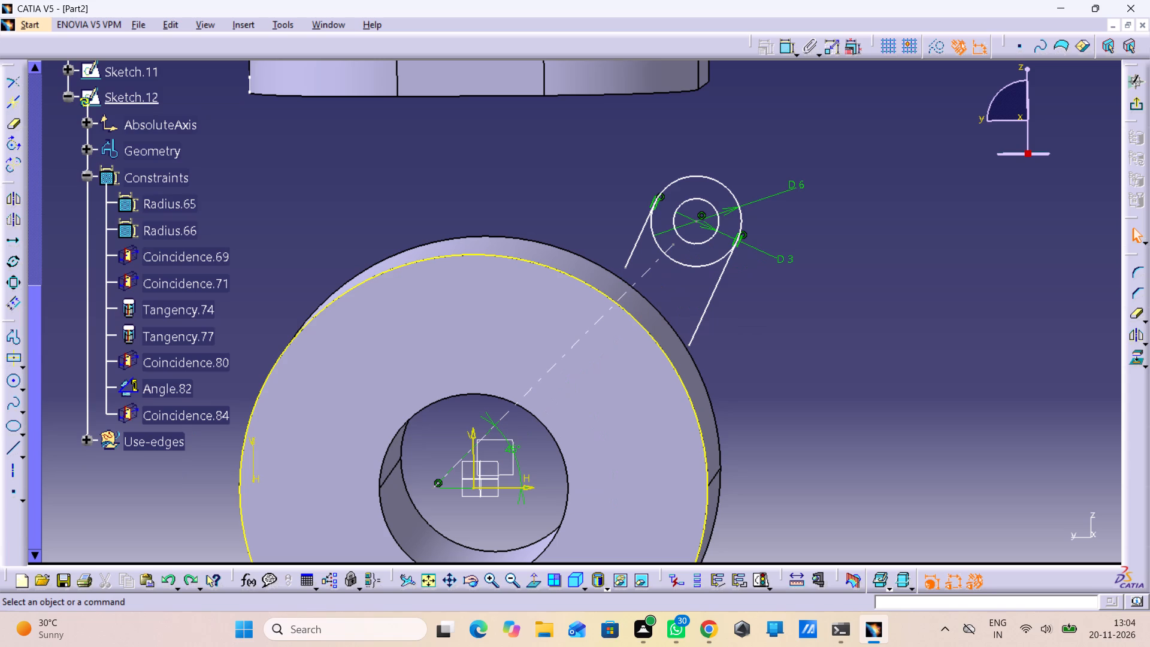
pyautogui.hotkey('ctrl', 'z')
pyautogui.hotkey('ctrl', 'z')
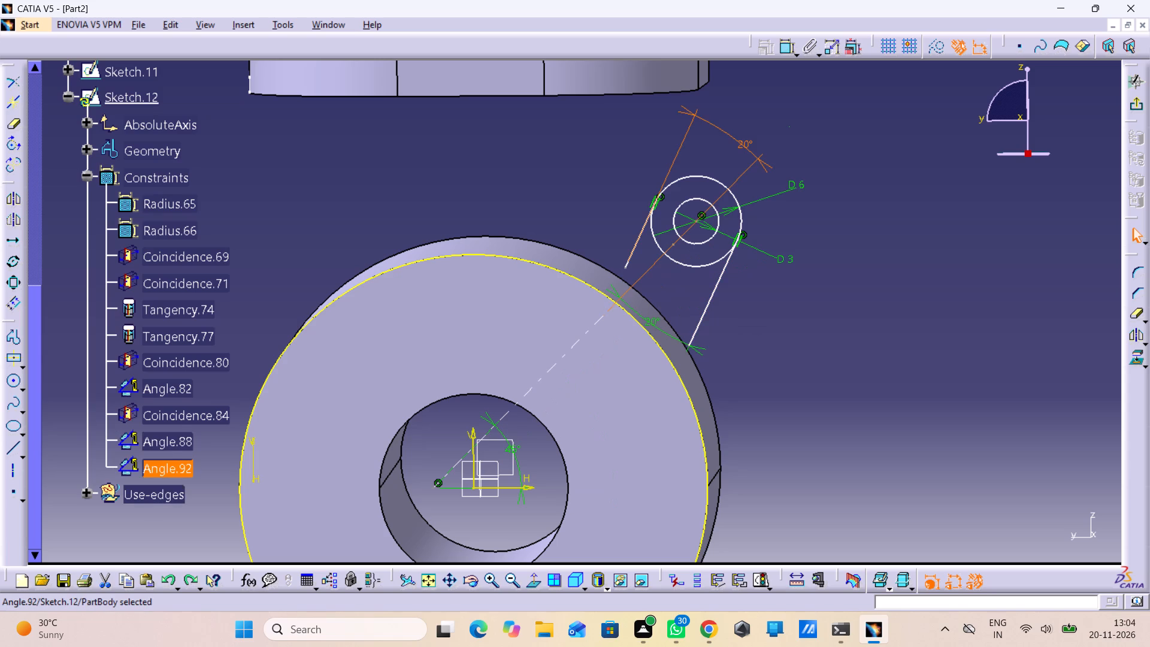
# Undo further, past the lug's outward move and both 20-degree angle dimensions, to the tangent lines running parallel to the axis.
pyautogui.hotkey('ctrl', 'z')
pyautogui.hotkey('ctrl', 'z')
pyautogui.hotkey('ctrl', 'z')
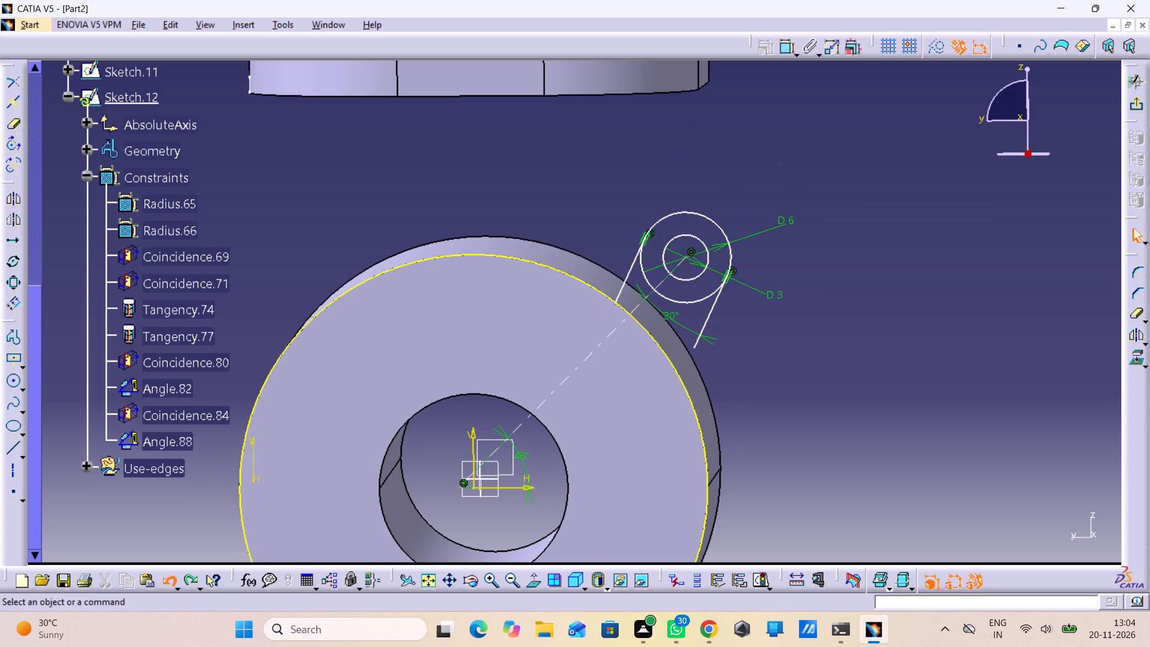
pyautogui.hotkey('ctrl', 'z')
pyautogui.hotkey('ctrl', 'z')
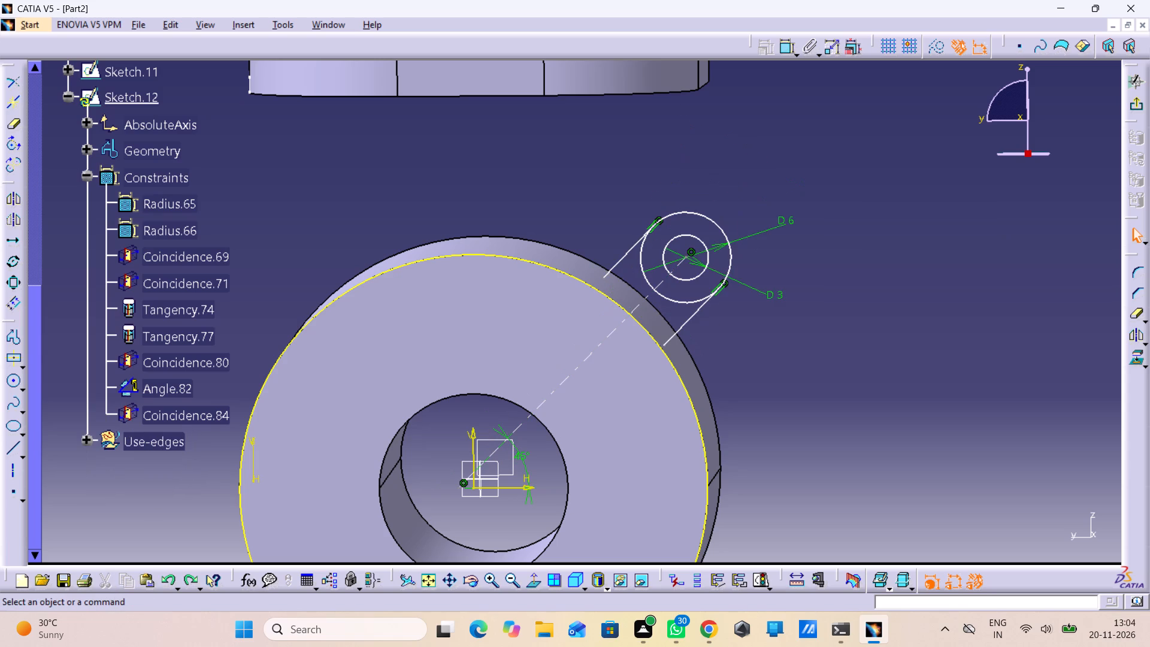
pyautogui.hotkey('ctrl', 'z')
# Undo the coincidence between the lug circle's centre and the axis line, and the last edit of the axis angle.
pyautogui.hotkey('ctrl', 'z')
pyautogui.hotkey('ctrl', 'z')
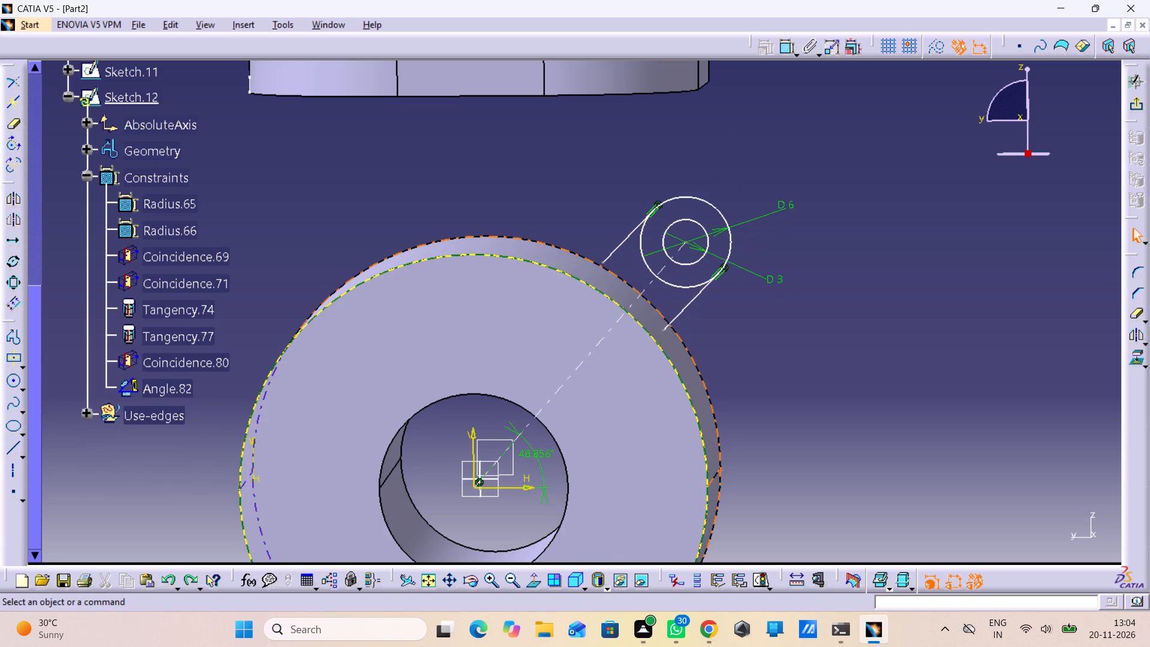
# Set the angle between the lug's axis line and the horizontal sketch axis to 45 degrees.
pyautogui.click(534, 455)
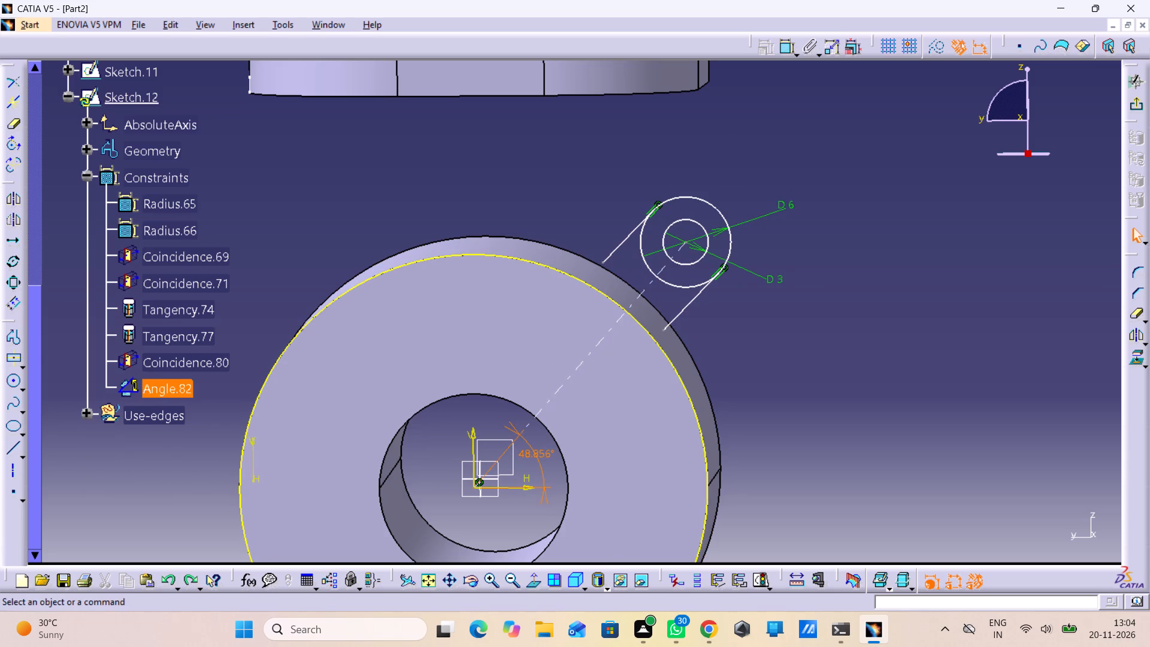
pyautogui.doubleClick(534, 455)
pyautogui.press('4')
pyautogui.press('5')
pyautogui.press('Return')
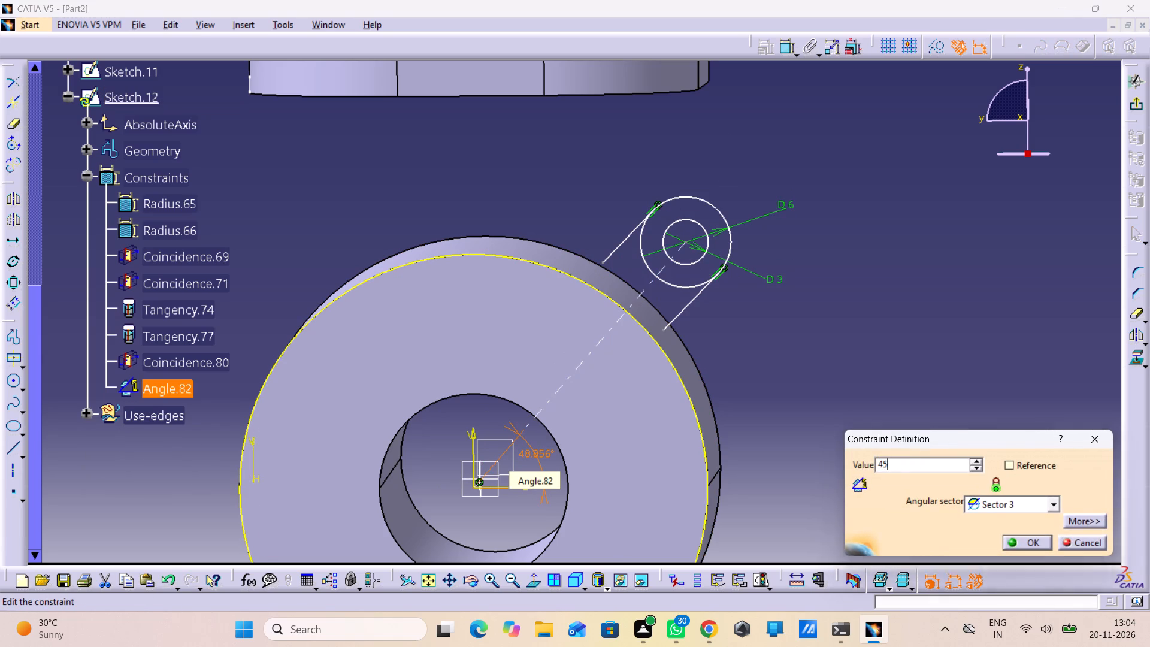
# Constrain the centre of the lug circles coincident with the outer end of the 45-degree axis line.
pyautogui.moveTo(683, 274); pyautogui.dragTo(699, 164, button='middle')
pyautogui.rightClick(683, 274)
pyautogui.moveTo(756, 180); pyautogui.dragTo(603, 311, button='middle')
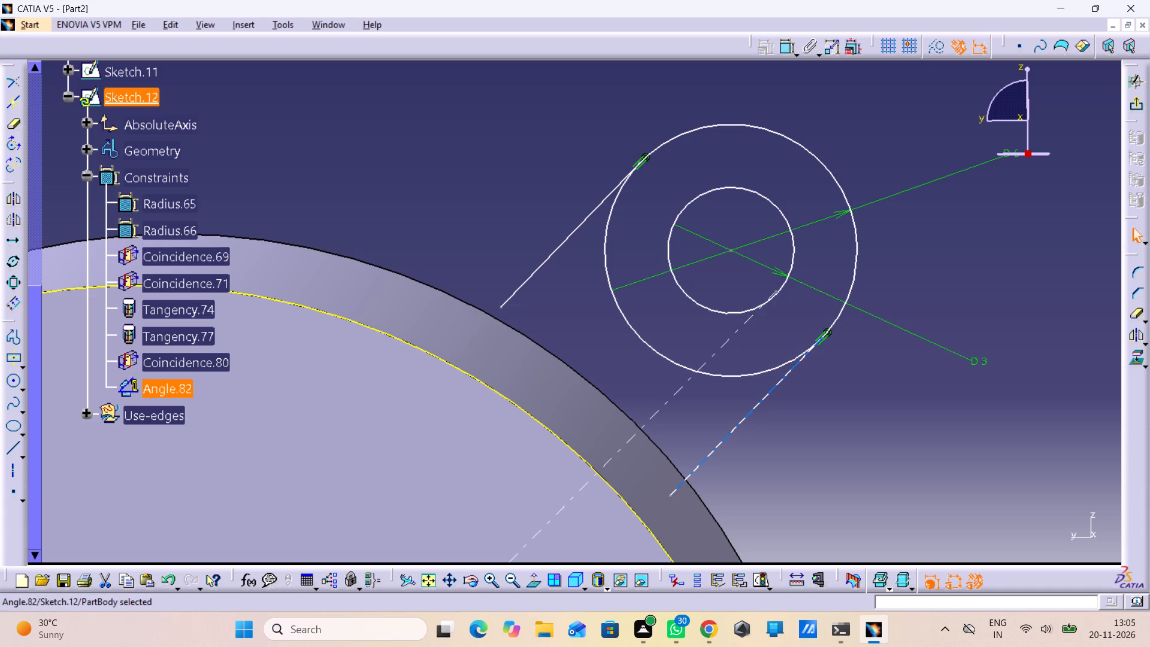
pyautogui.doubleClick(786, 50)
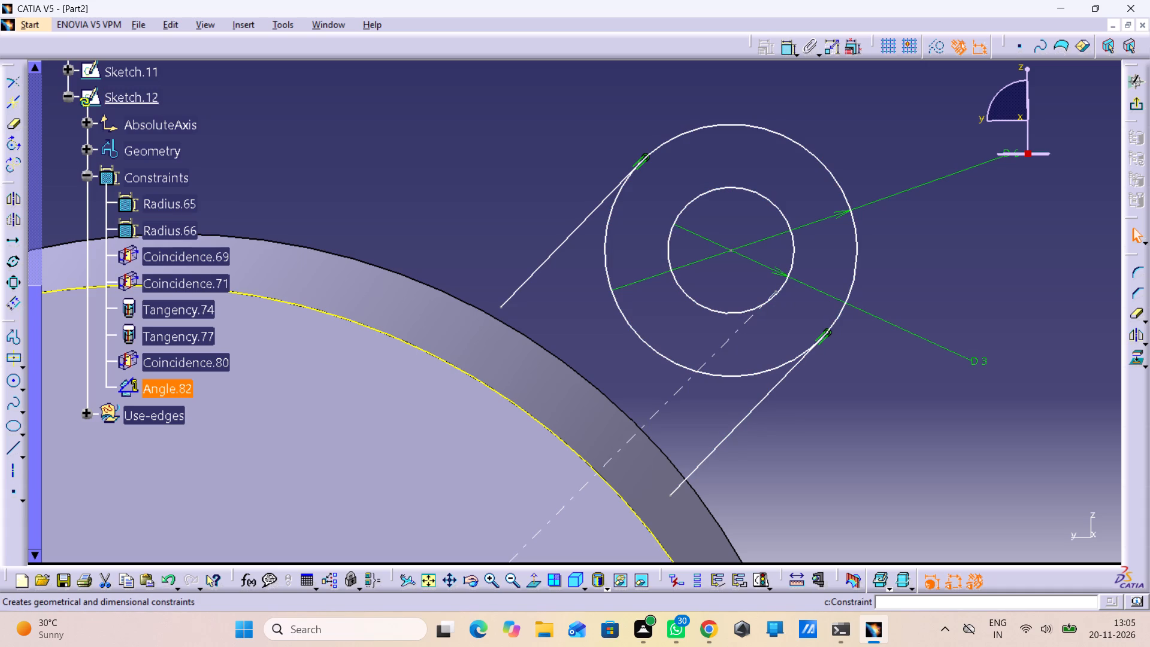
pyautogui.click(777, 291)
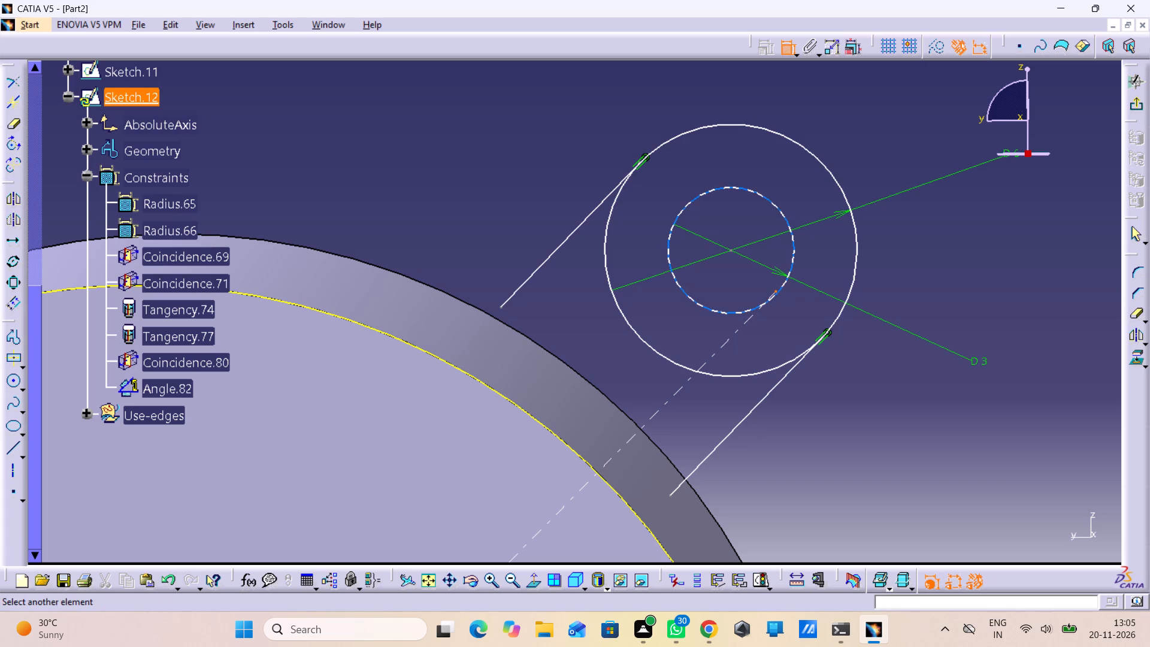
pyautogui.click(731, 250)
pyautogui.rightClick(905, 261)
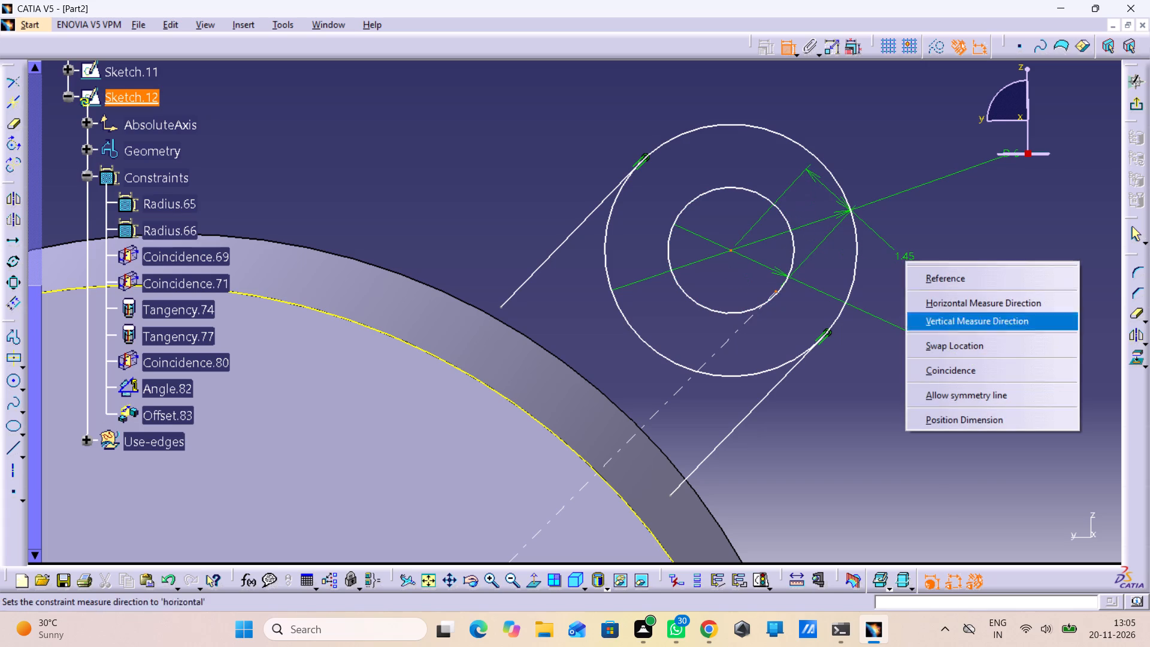
pyautogui.click(960, 373)
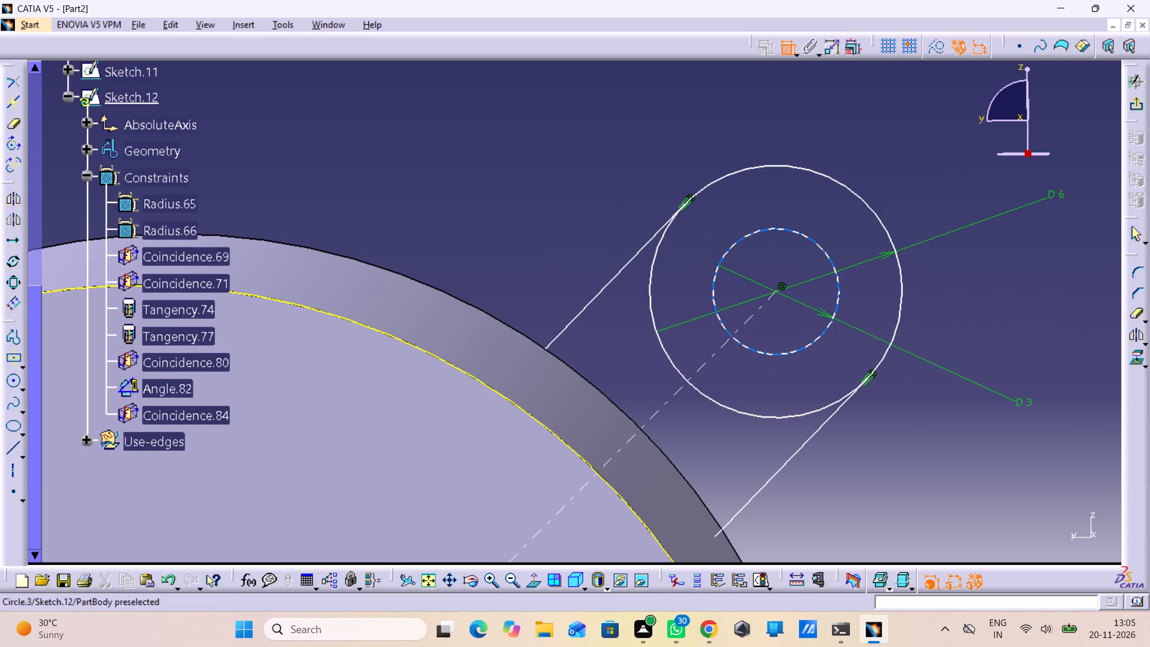
# Examine the lug sketch against the cylinder's end face from several viewing angles.
pyautogui.moveTo(907, 358); pyautogui.dragTo(924, 440, button='middle')
pyautogui.rightClick(907, 358)
pyautogui.moveTo(859, 457); pyautogui.dragTo(899, 391, button='middle')
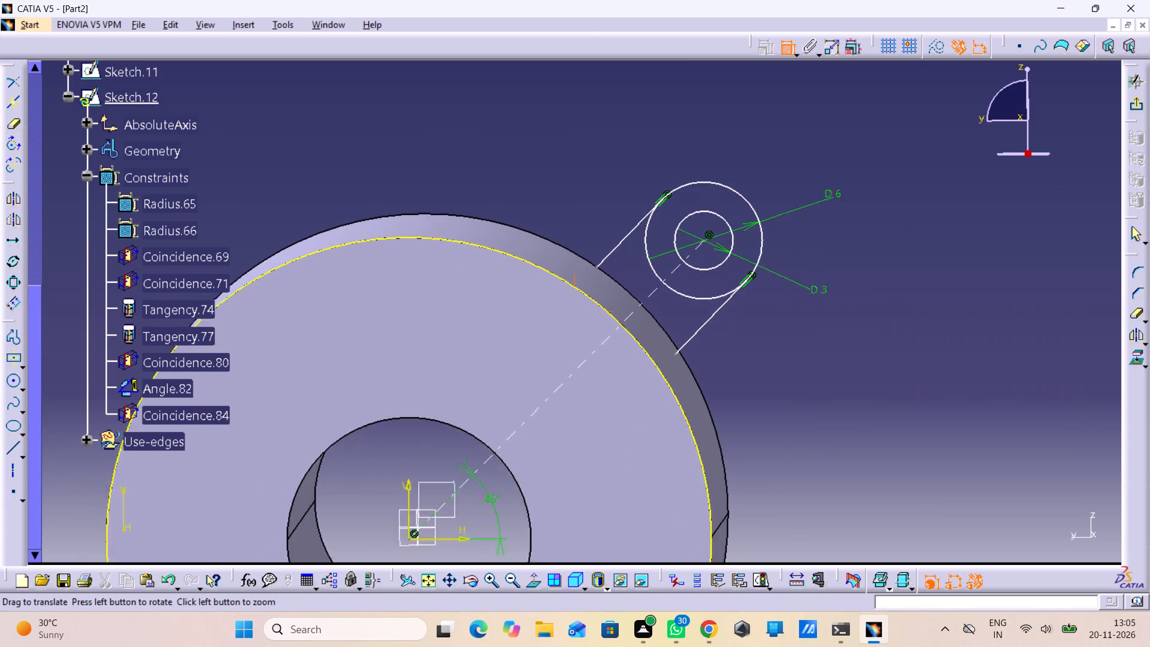
pyautogui.moveTo(899, 391); pyautogui.dragTo(913, 358, button='middle')
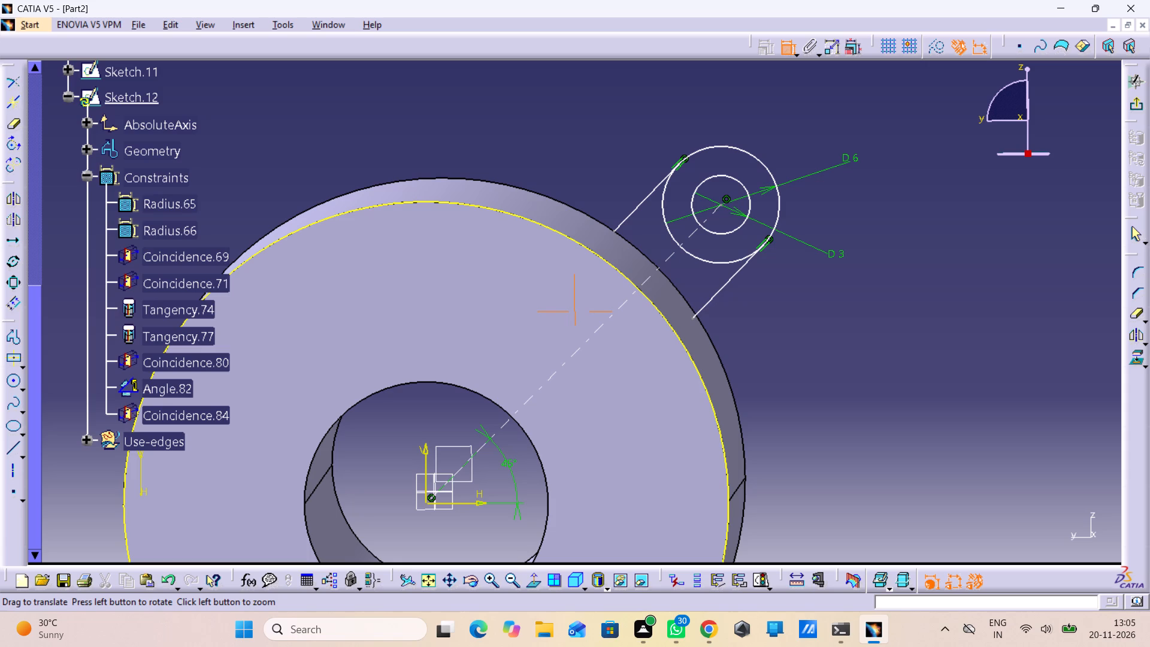
pyautogui.moveTo(857, 385); pyautogui.dragTo(862, 412, button='middle')
pyautogui.moveTo(857, 385); pyautogui.dragTo(858, 394, button='right')
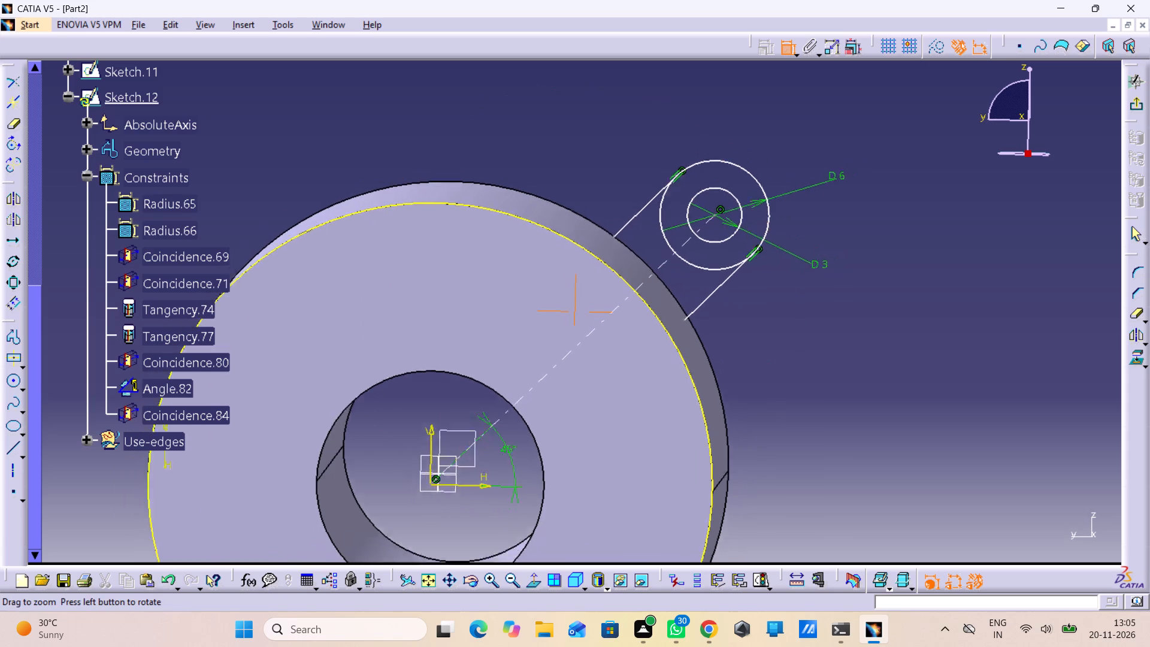
pyautogui.moveTo(862, 412); pyautogui.dragTo(870, 443, button='middle')
pyautogui.moveTo(870, 443); pyautogui.dragTo(884, 521, button='middle')
pyautogui.rightClick(870, 443)
pyautogui.moveTo(884, 521); pyautogui.dragTo(879, 491, button='middle')
pyautogui.scroll(-1, 884, 521)
pyautogui.rightClick(884, 521)
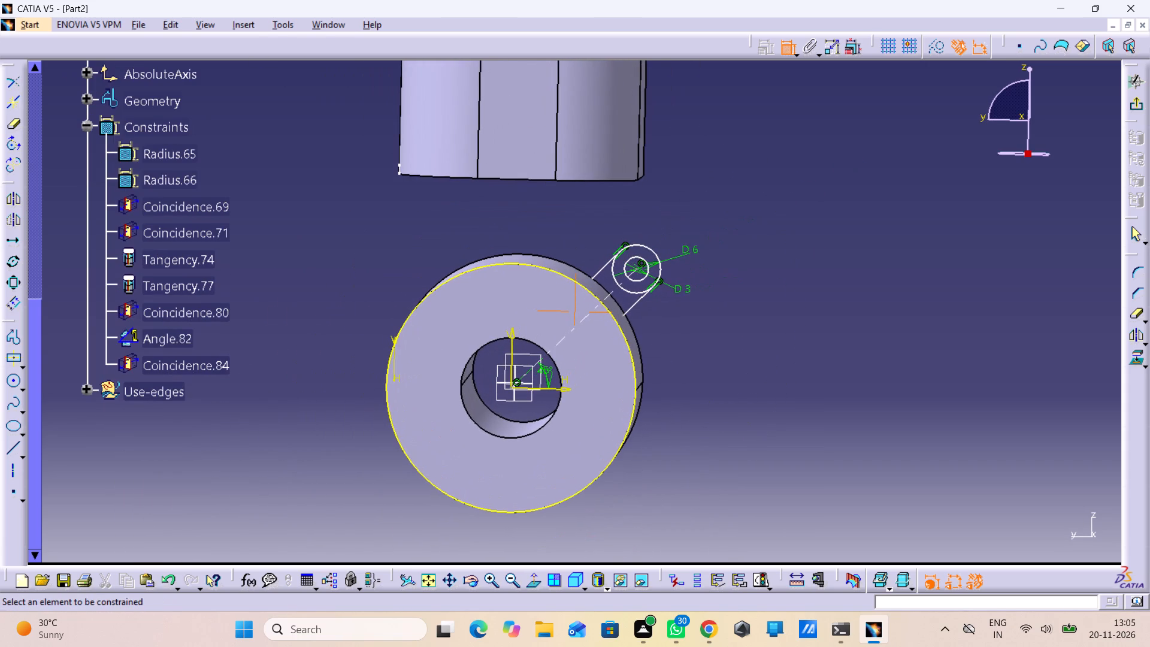
pyautogui.moveTo(879, 491); pyautogui.dragTo(858, 388, button='middle')
pyautogui.rightClick(879, 491)
pyautogui.moveTo(858, 388); pyautogui.dragTo(787, 393, button='middle')
pyautogui.moveTo(848, 384); pyautogui.dragTo(787, 393, button='right')
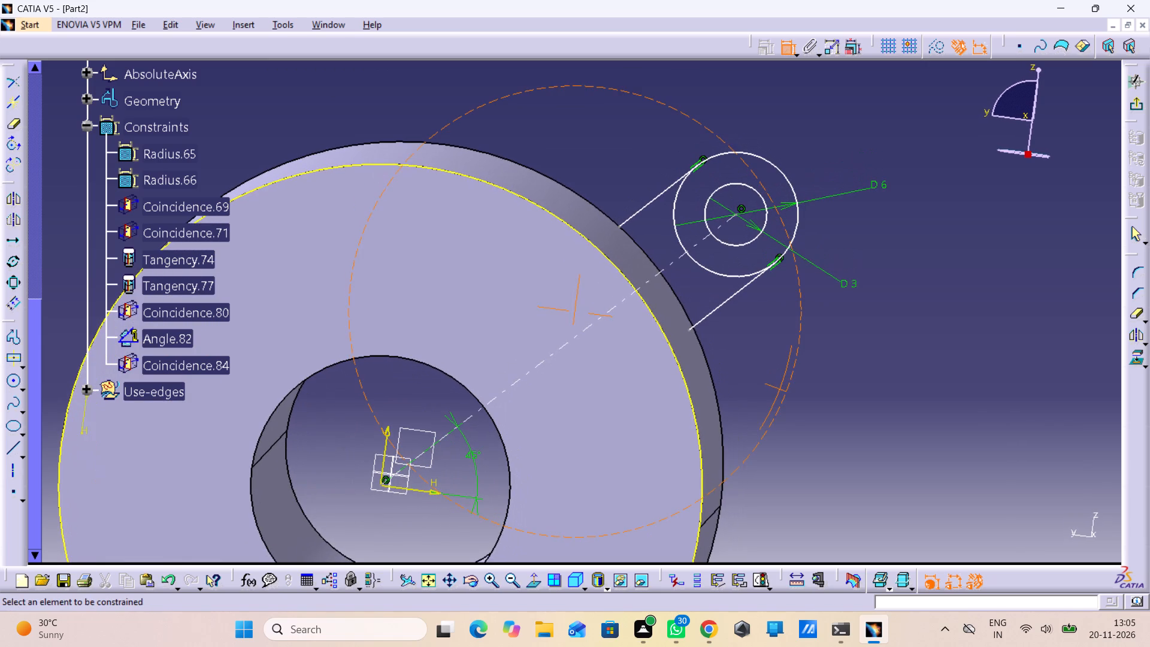
pyautogui.moveTo(889, 153); pyautogui.dragTo(666, 248, button='middle')
pyautogui.moveTo(887, 152); pyautogui.dragTo(666, 248, button='right')
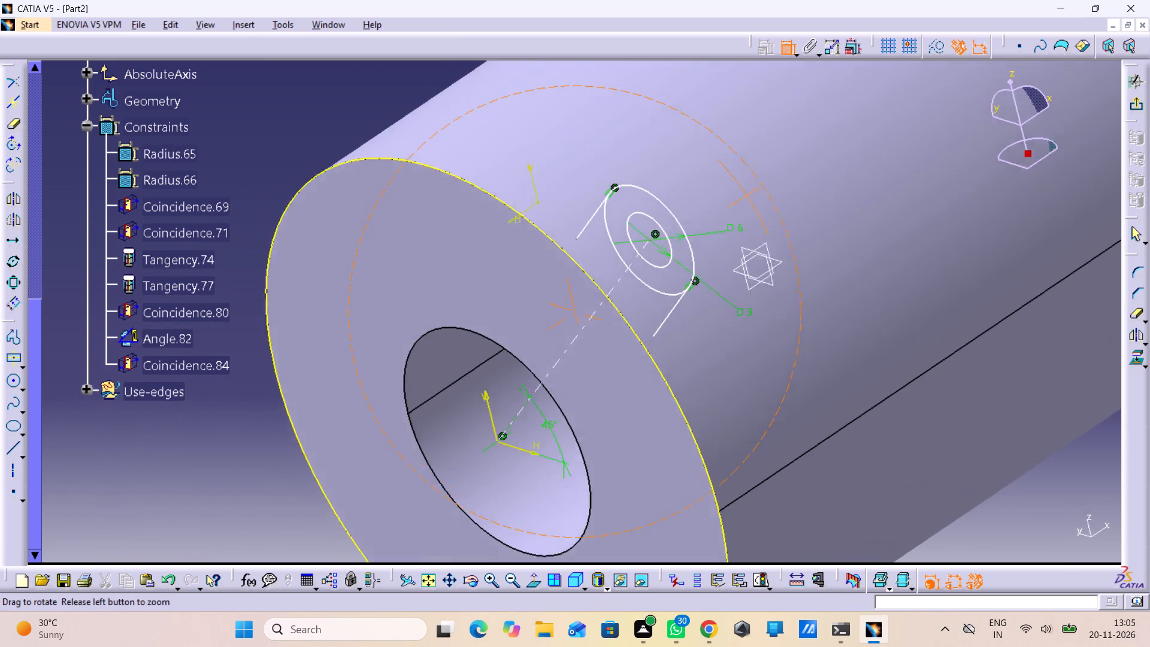
pyautogui.moveTo(666, 248); pyautogui.dragTo(781, 207, button='right')
pyautogui.moveTo(666, 248); pyautogui.dragTo(781, 207, button='middle')
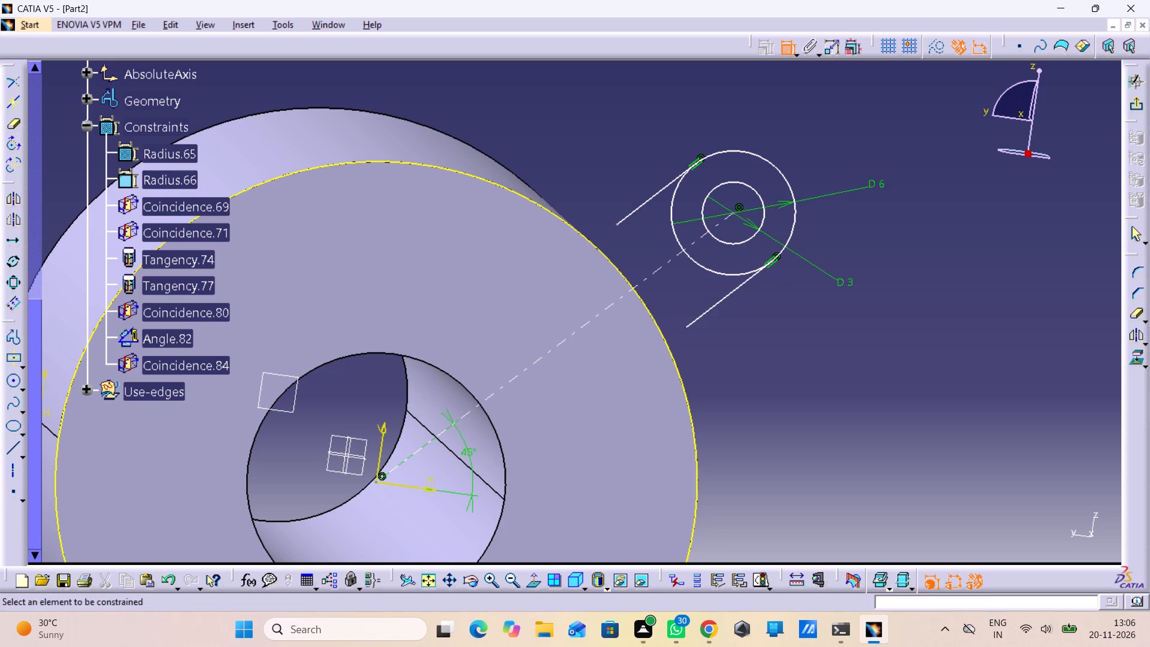
# Constrain the free ends of both lug tangent lines coincident with the projected outer edge of the cylinder.
pyautogui.moveTo(685, 328); pyautogui.dragTo(682, 341)
pyautogui.click(674, 352)
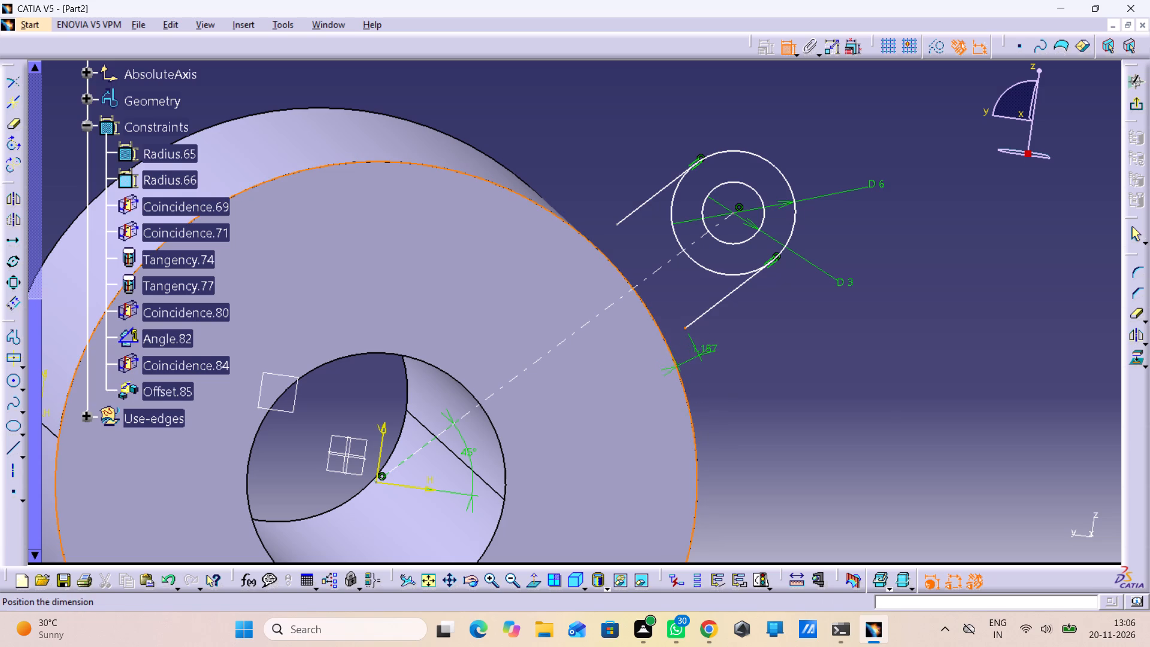
pyautogui.rightClick(711, 353)
pyautogui.click(778, 476)
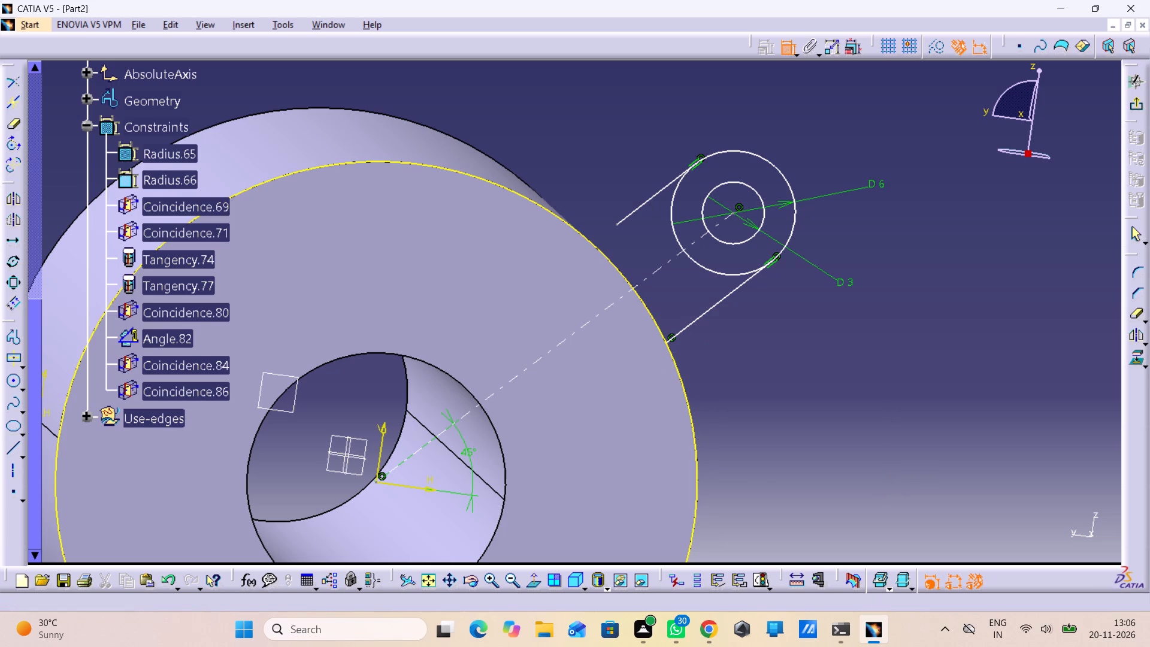
pyautogui.click(619, 226)
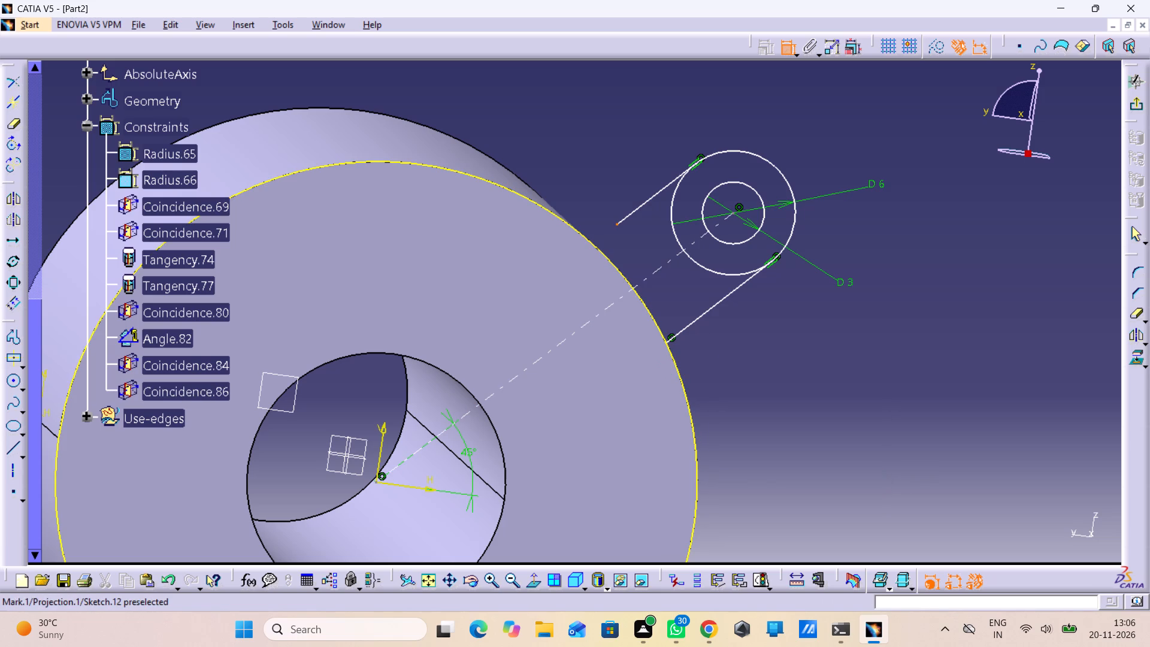
pyautogui.click(615, 271)
pyautogui.rightClick(585, 177)
pyautogui.click(630, 312)
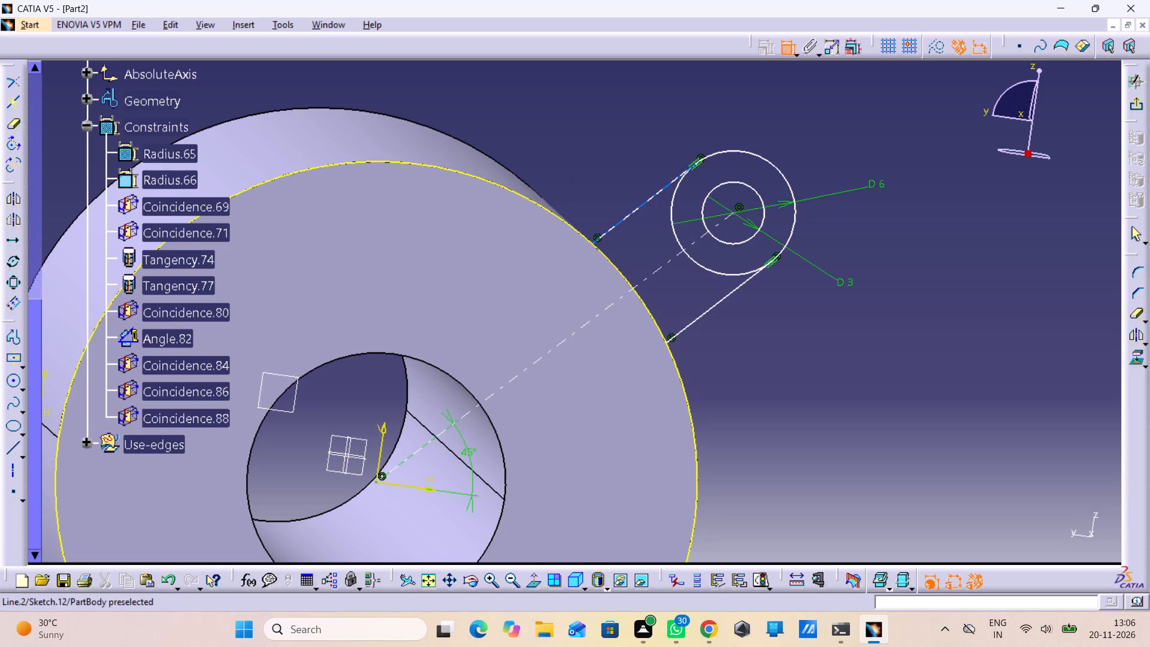
# Add an angle constraint between the lug's two tangent lines.
pyautogui.click(638, 211)
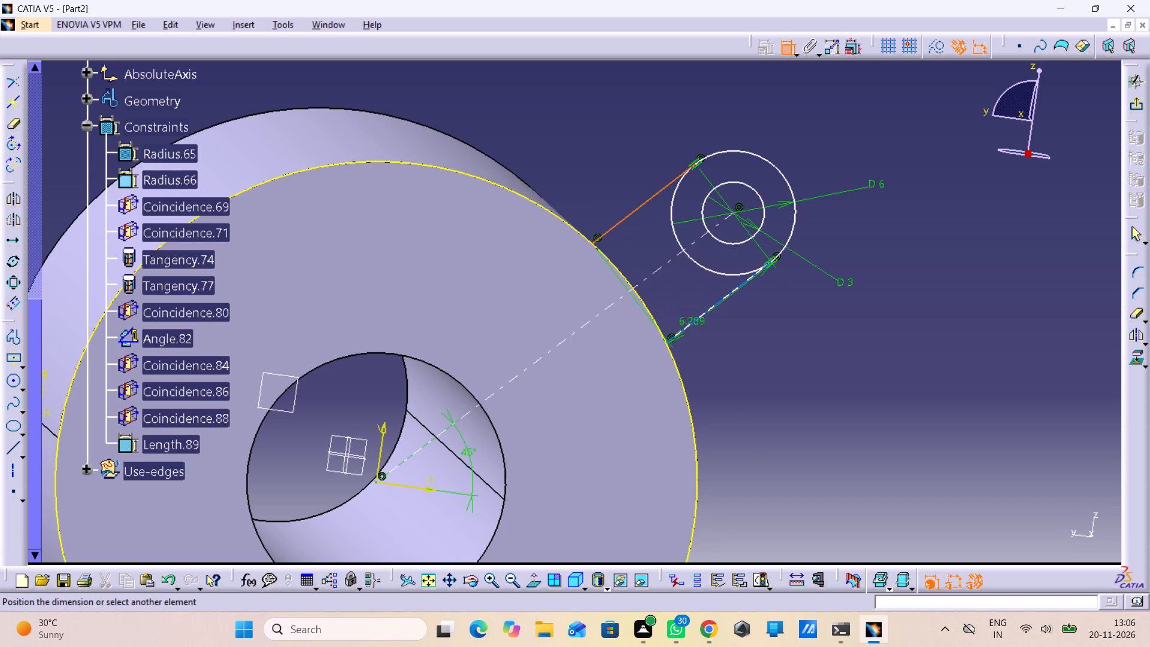
pyautogui.click(693, 323)
pyautogui.rightClick(750, 348)
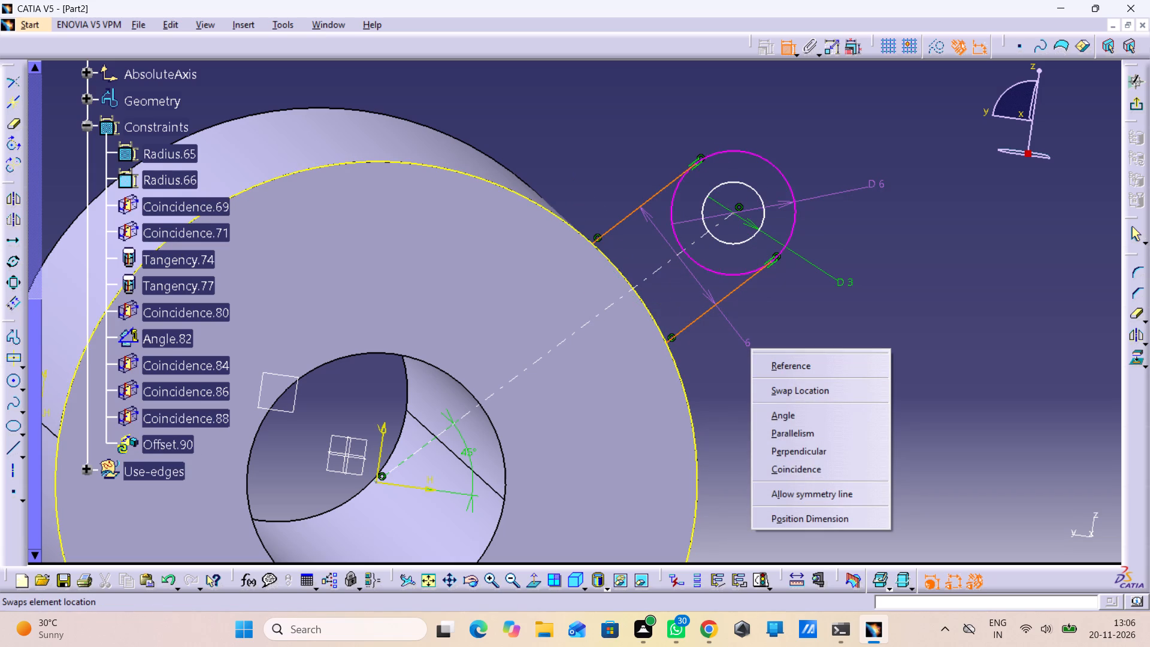
pyautogui.click(785, 420)
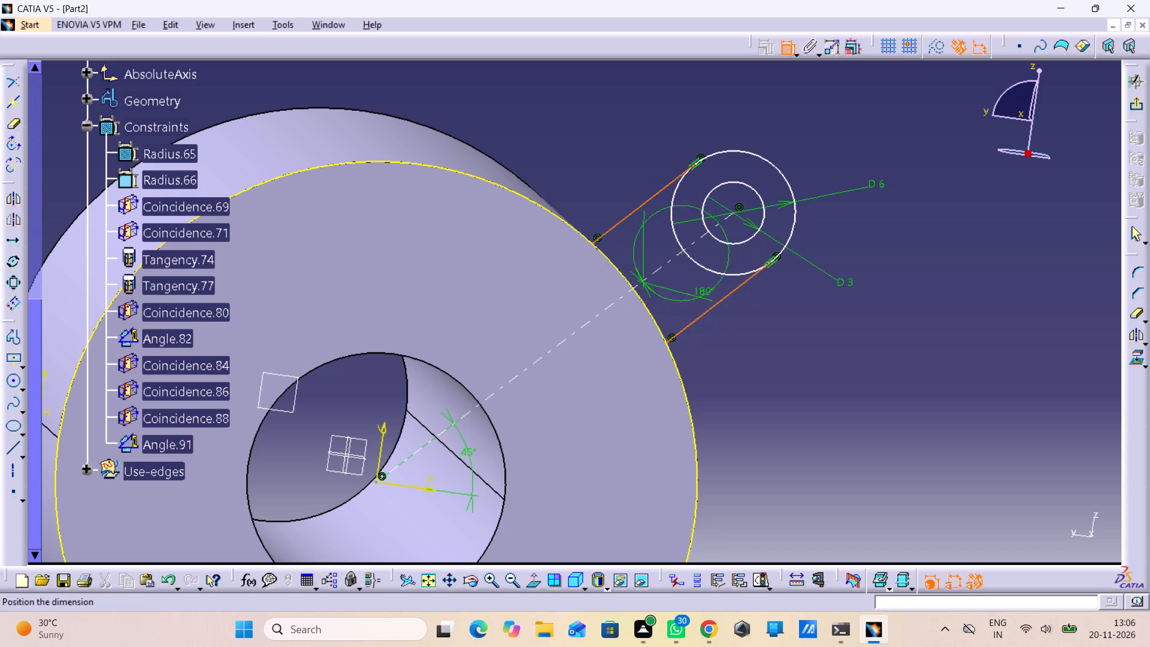
pyautogui.click(692, 286)
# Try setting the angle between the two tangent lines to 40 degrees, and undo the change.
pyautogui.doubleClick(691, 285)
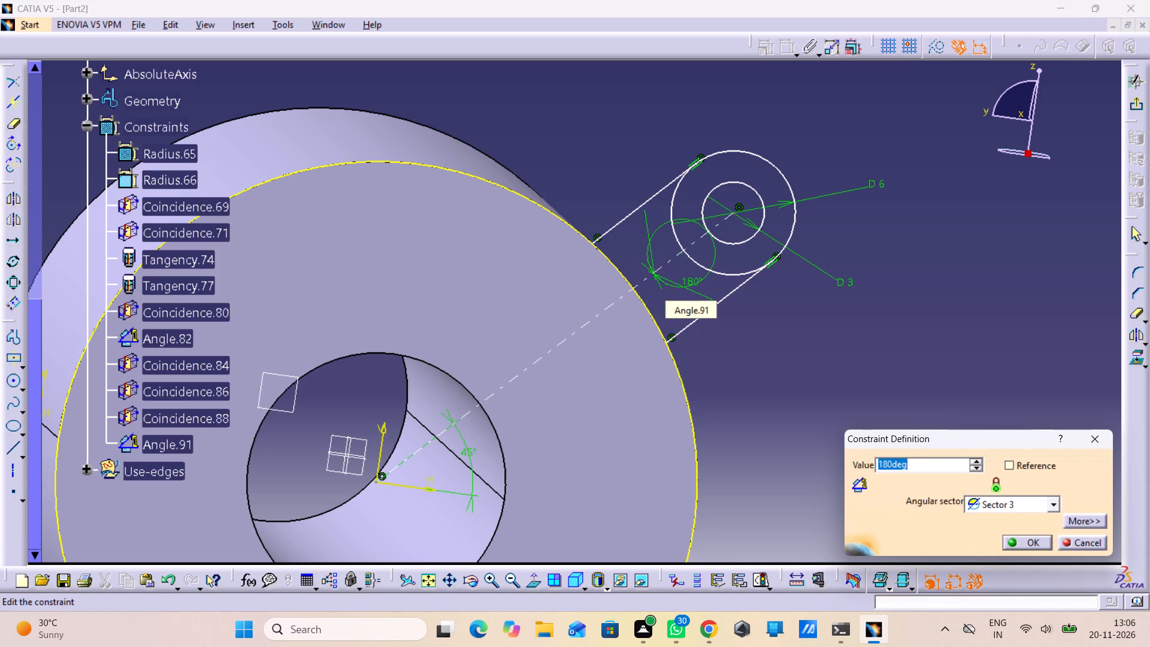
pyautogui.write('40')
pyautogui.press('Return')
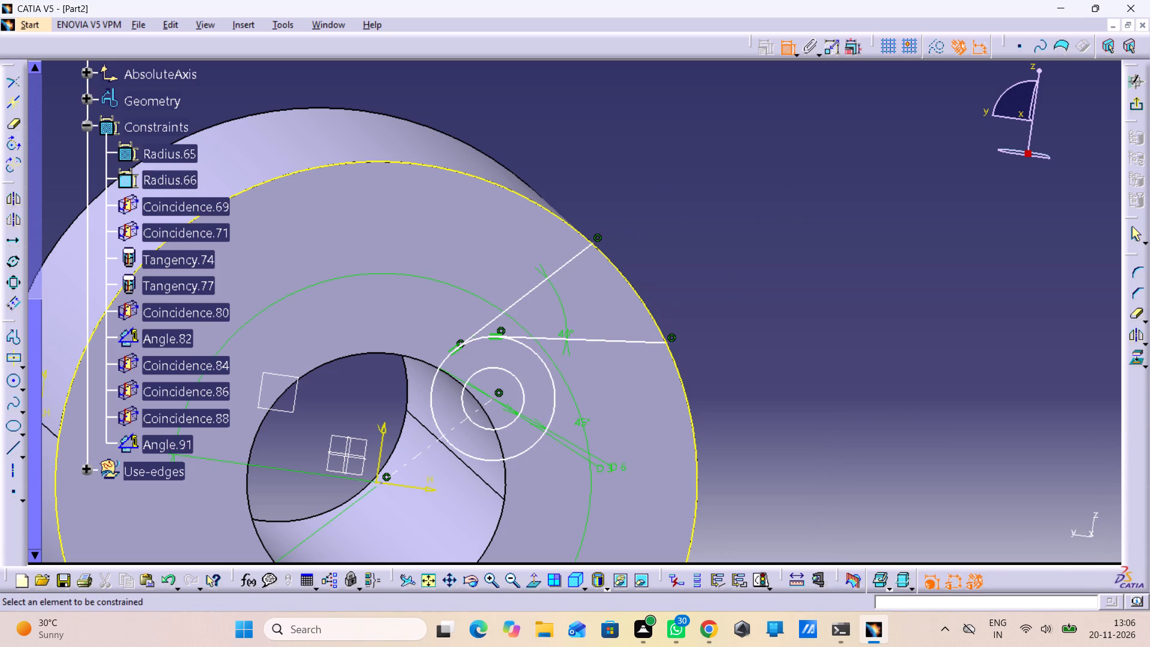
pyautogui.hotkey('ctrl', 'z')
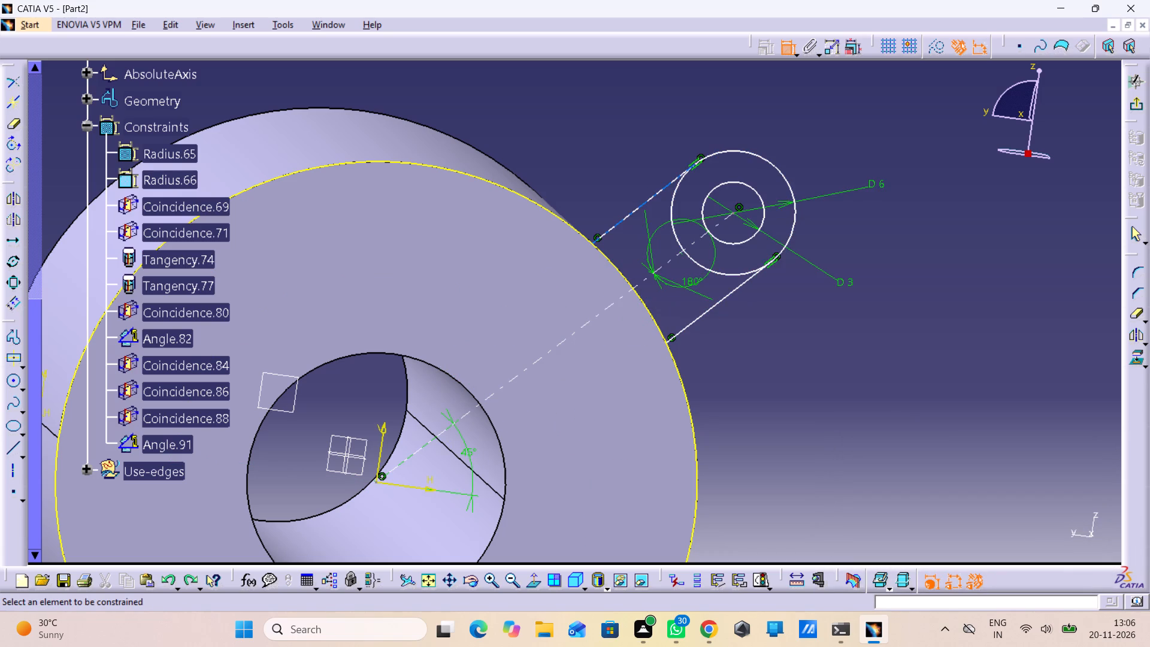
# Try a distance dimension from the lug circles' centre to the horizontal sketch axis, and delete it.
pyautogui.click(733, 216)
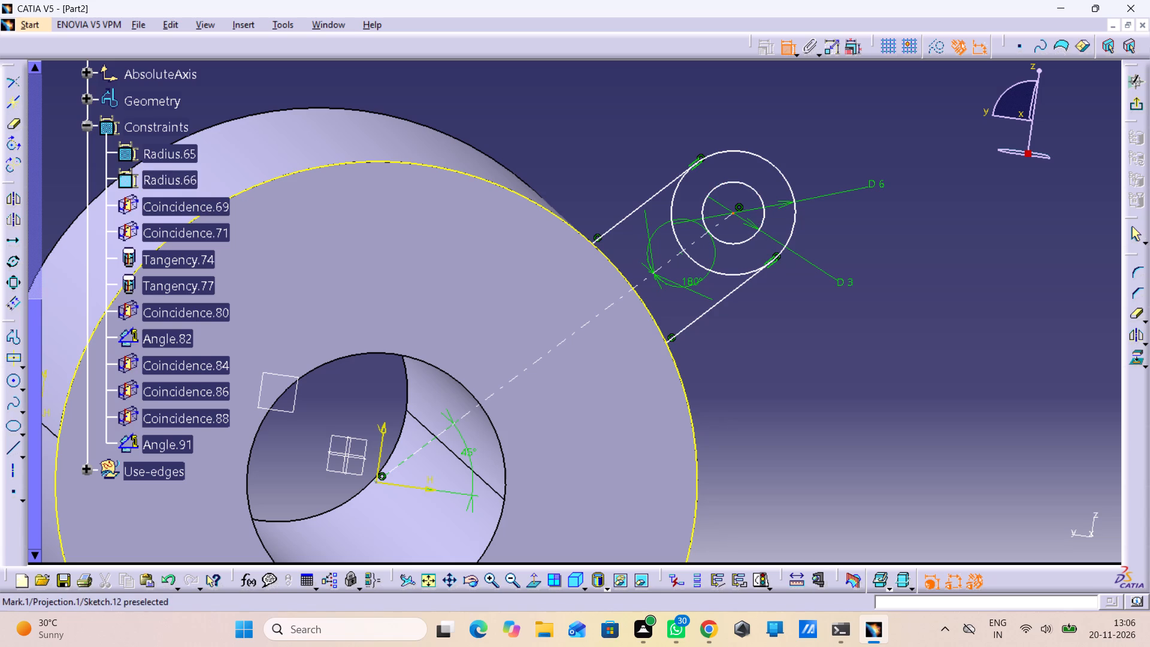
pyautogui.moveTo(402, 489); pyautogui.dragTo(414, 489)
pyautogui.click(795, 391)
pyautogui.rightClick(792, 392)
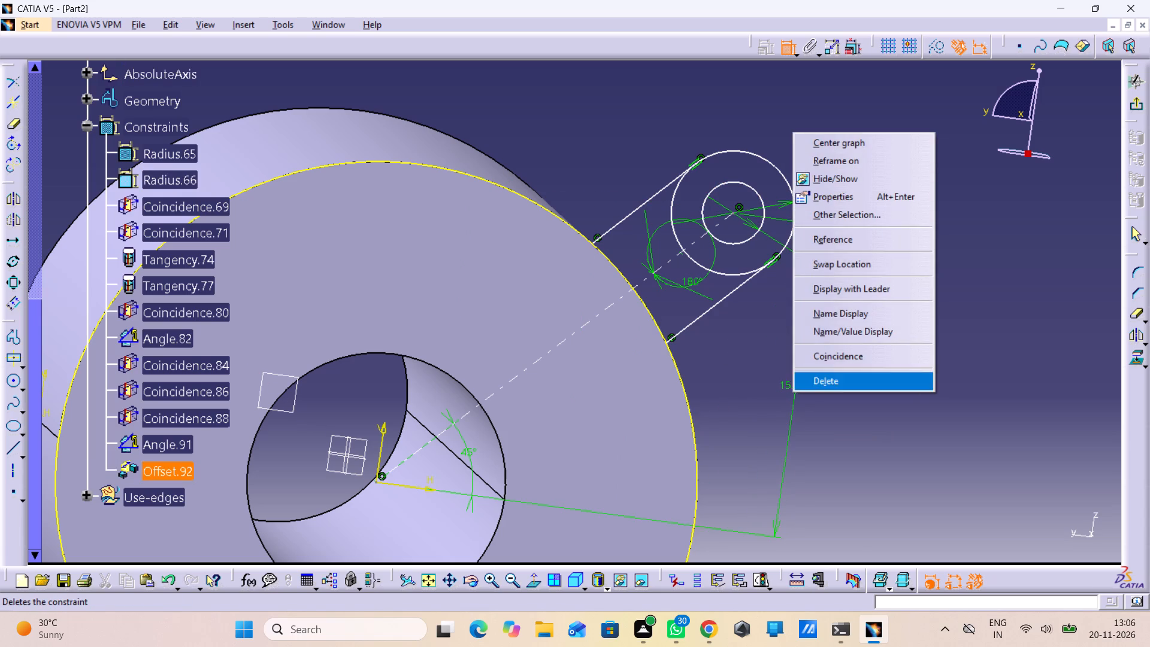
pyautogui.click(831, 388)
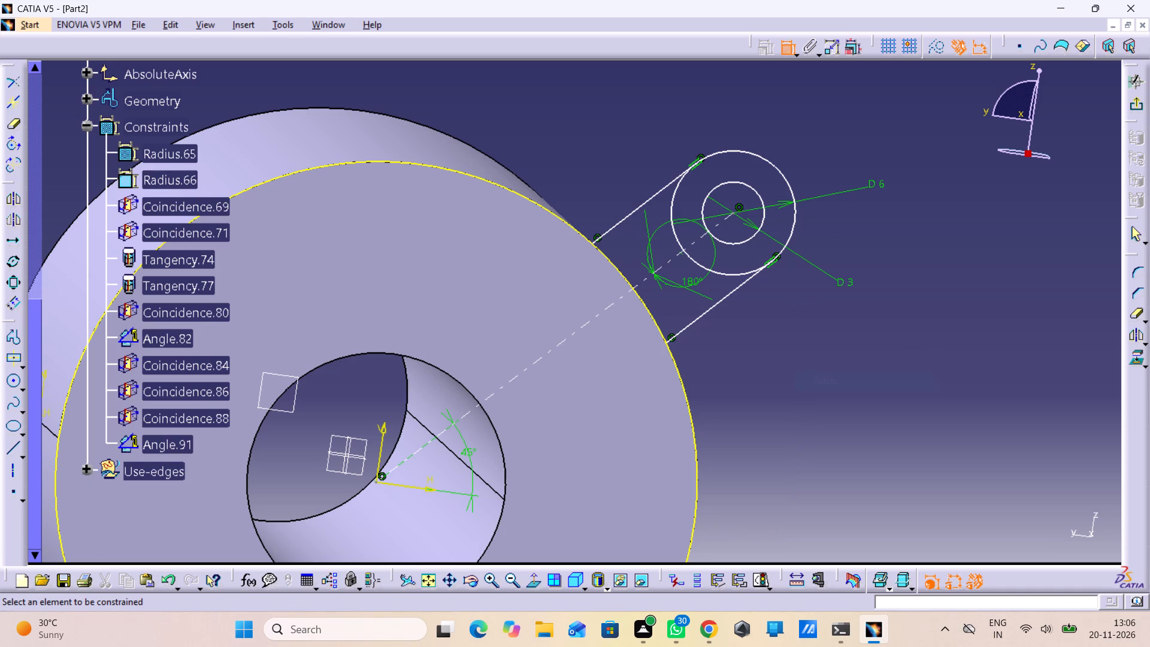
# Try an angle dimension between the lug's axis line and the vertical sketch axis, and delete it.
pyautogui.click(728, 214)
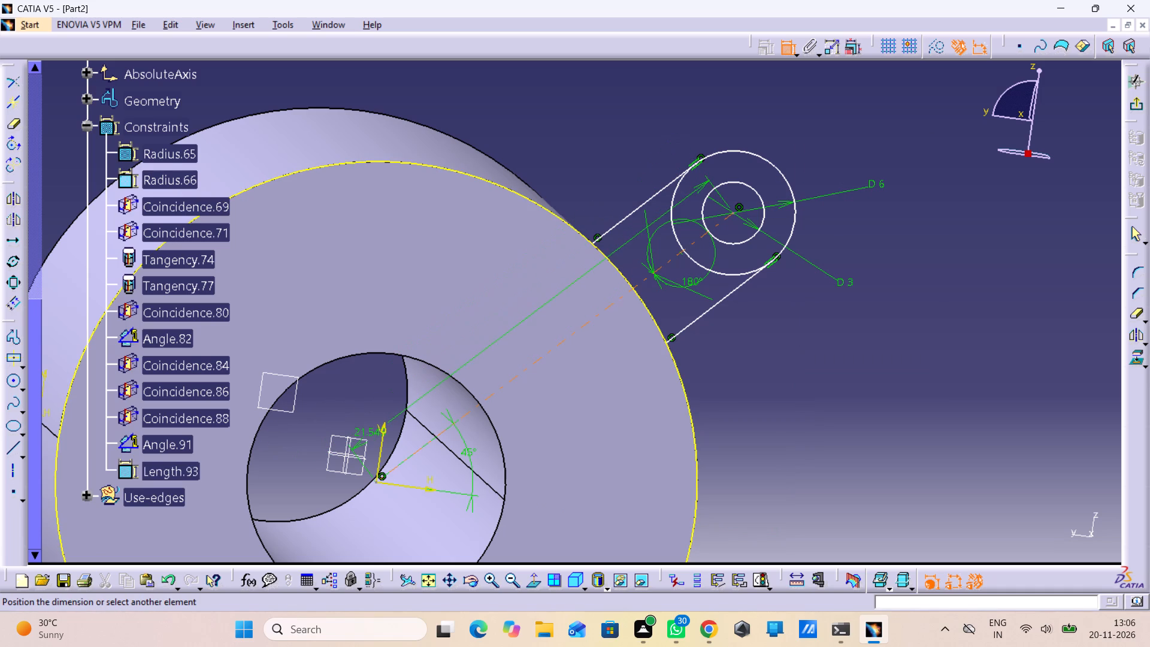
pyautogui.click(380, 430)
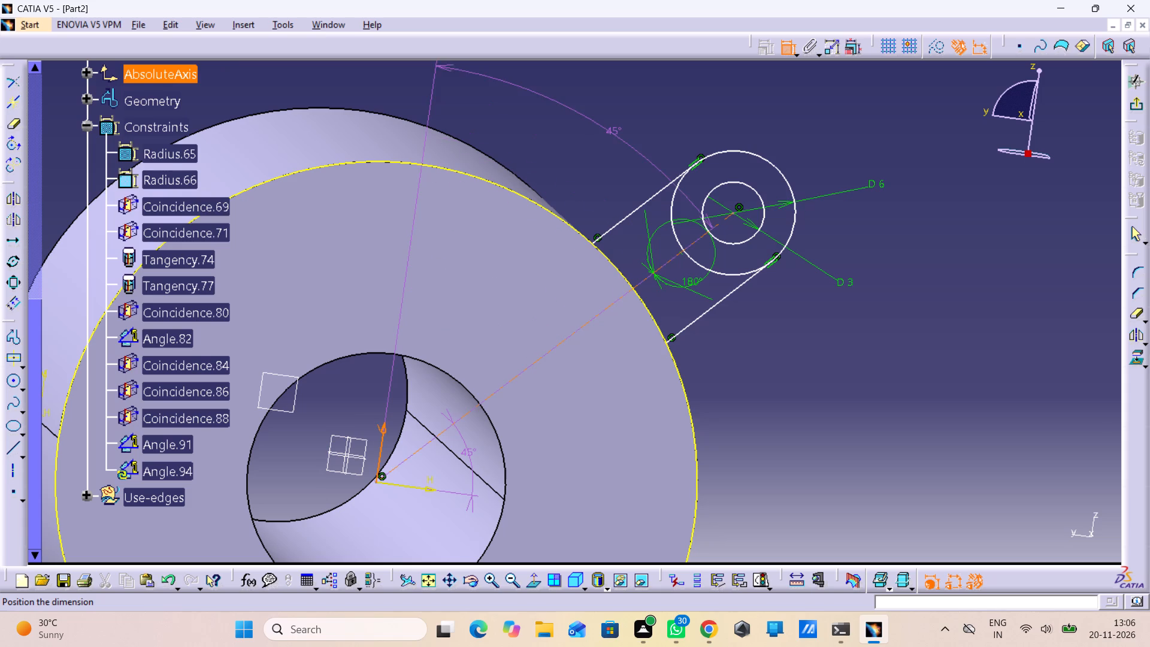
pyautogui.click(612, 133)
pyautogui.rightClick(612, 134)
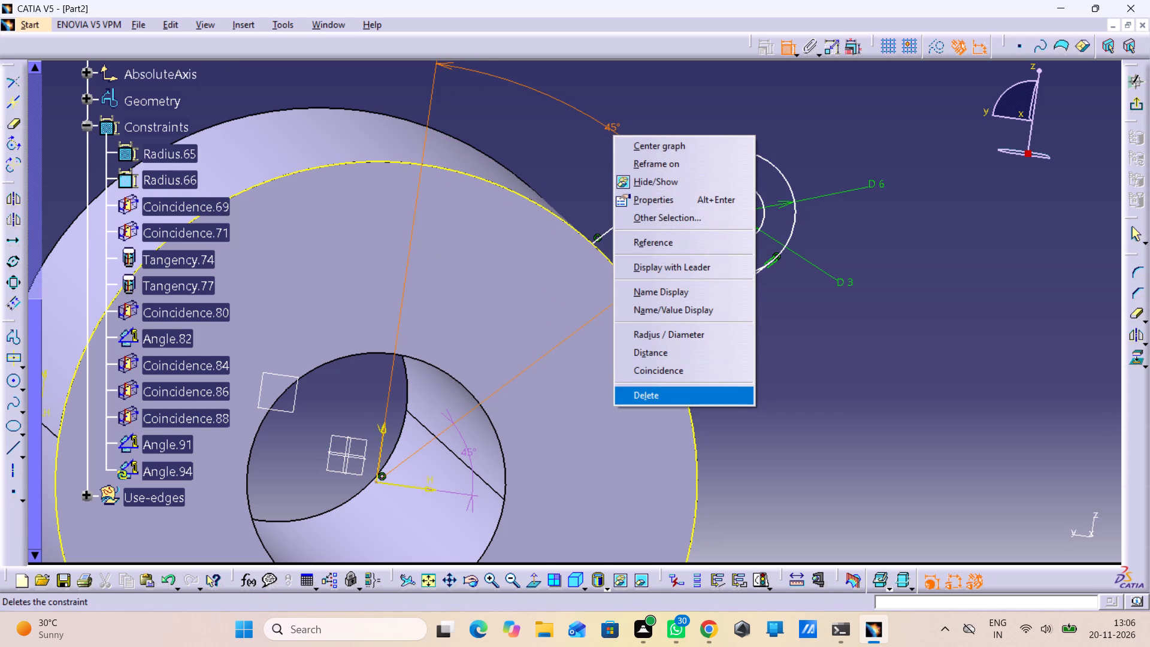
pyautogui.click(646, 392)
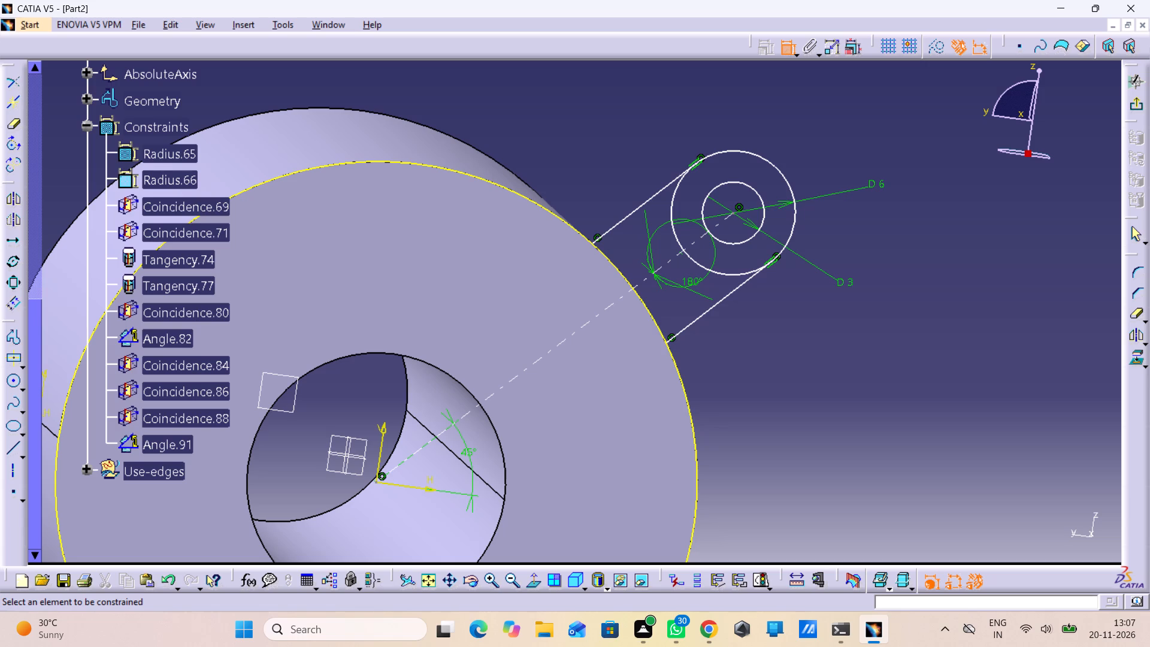
# Dimension the length of the lug's lower tangent line and enter 5 as its value.
pyautogui.moveTo(827, 442); pyautogui.dragTo(818, 460, button='middle')
pyautogui.rightClick(826, 440)
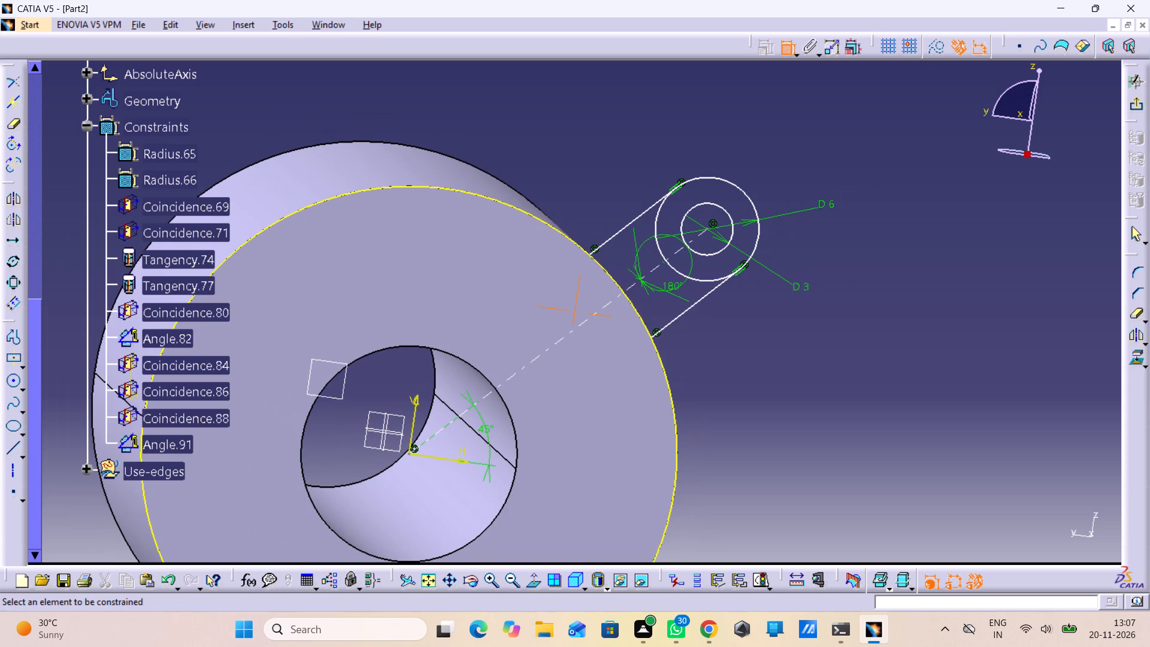
pyautogui.scroll(1, 818, 460)
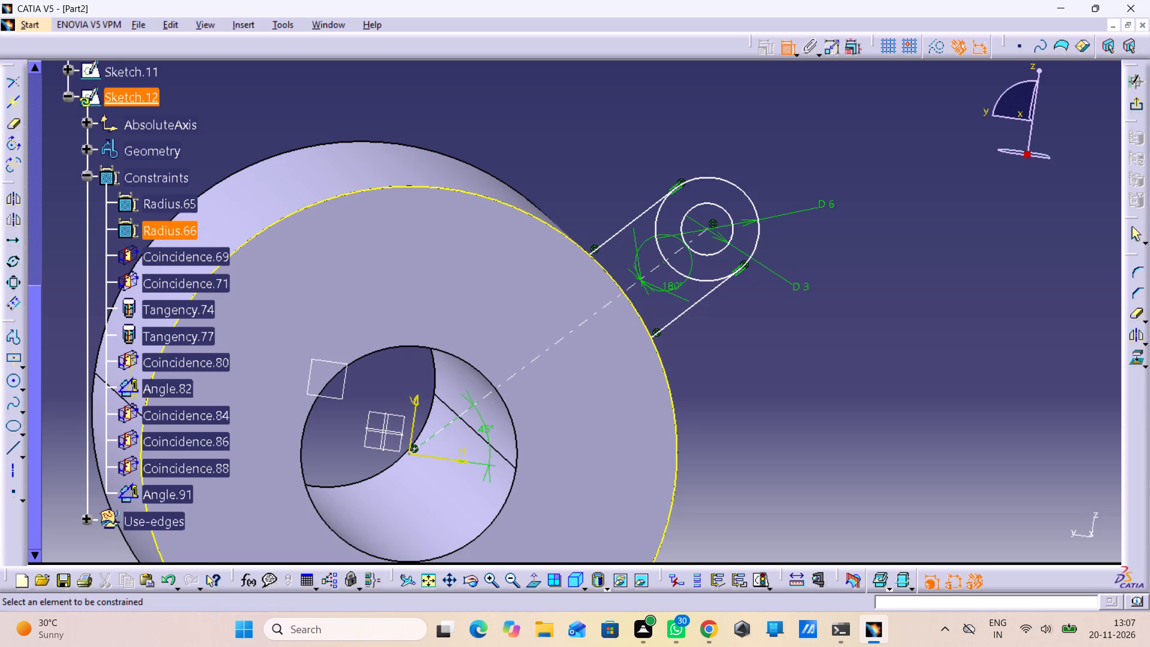
pyautogui.click(703, 299)
pyautogui.click(721, 338)
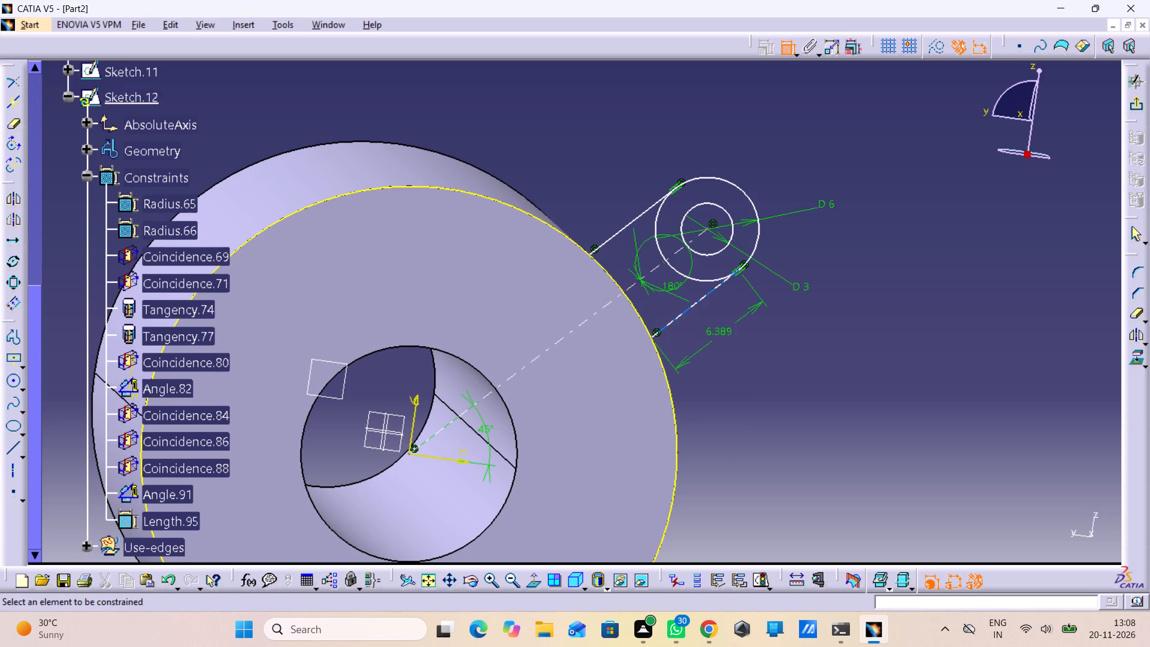
pyautogui.doubleClick(716, 331)
pyautogui.press('5')
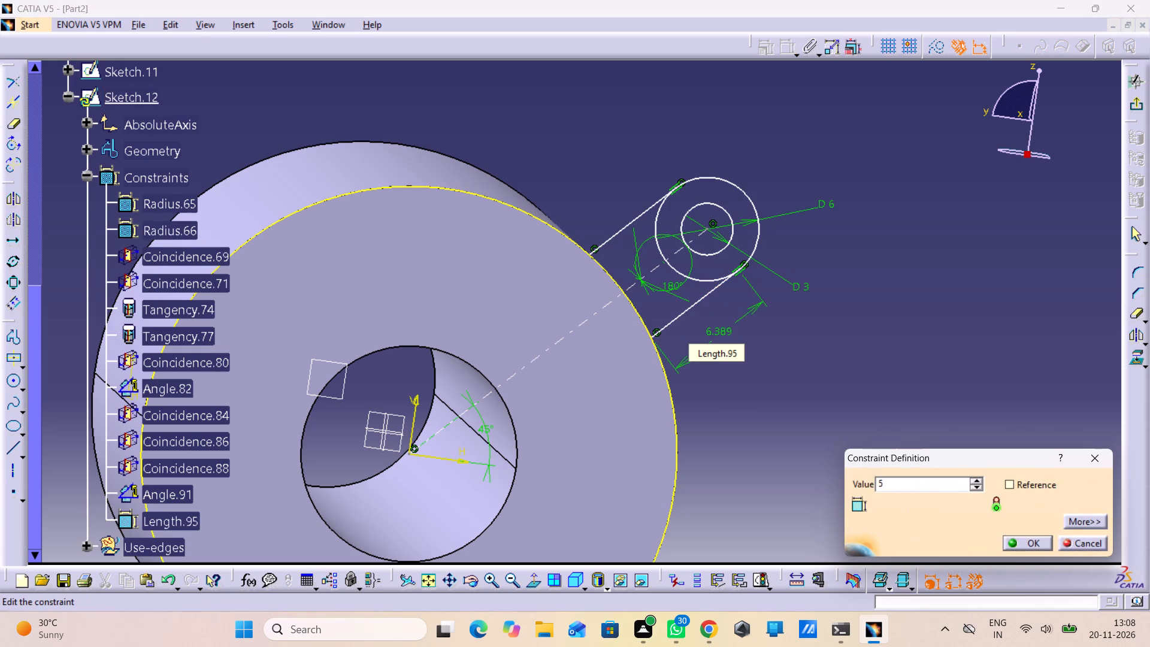
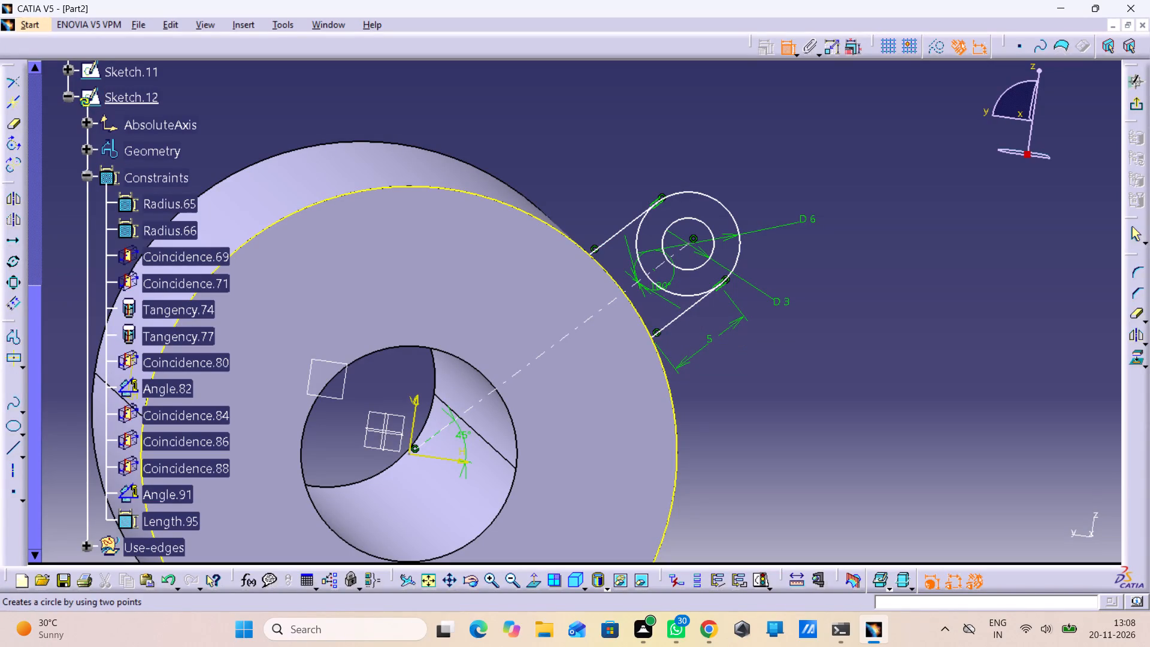
# Trim away the part of the lug's outer circle that lies between the two tangent side lines, on the disc side.
pyautogui.doubleClick(13, 127)
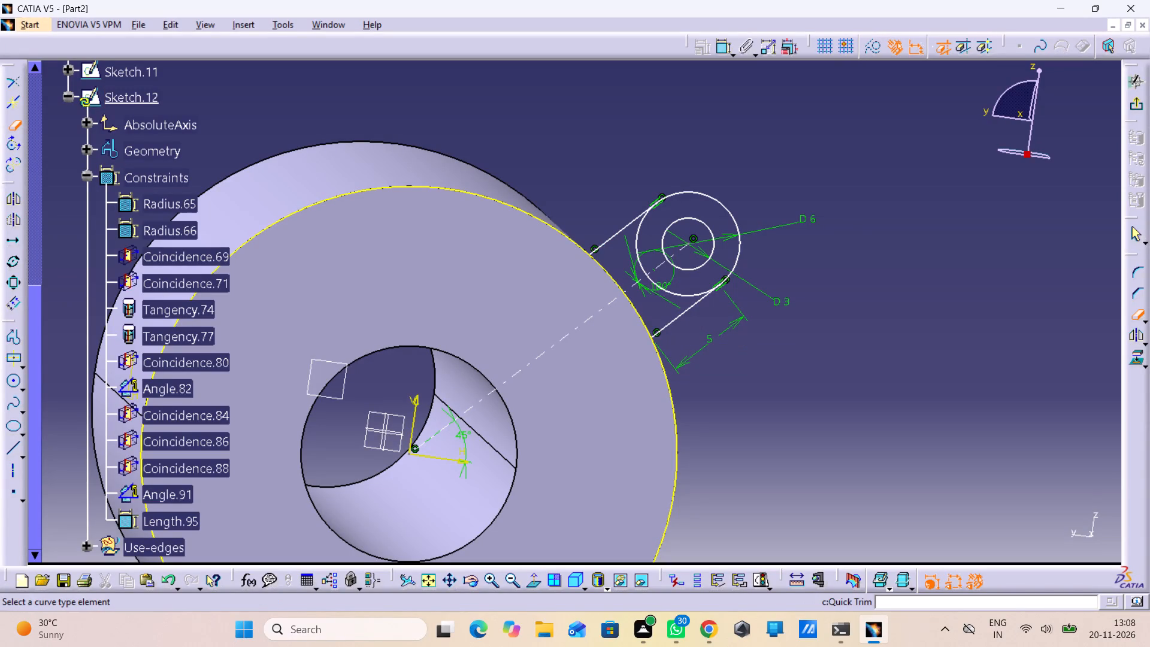
pyautogui.click(667, 292)
pyautogui.click(640, 261)
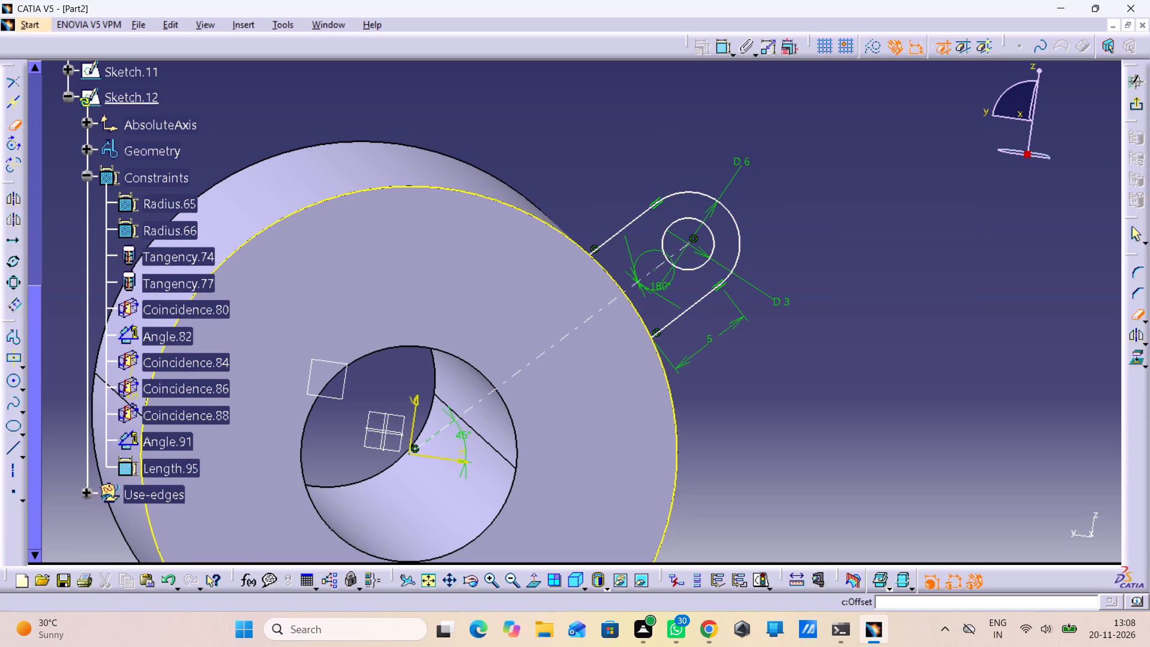
pyautogui.click(10, 129)
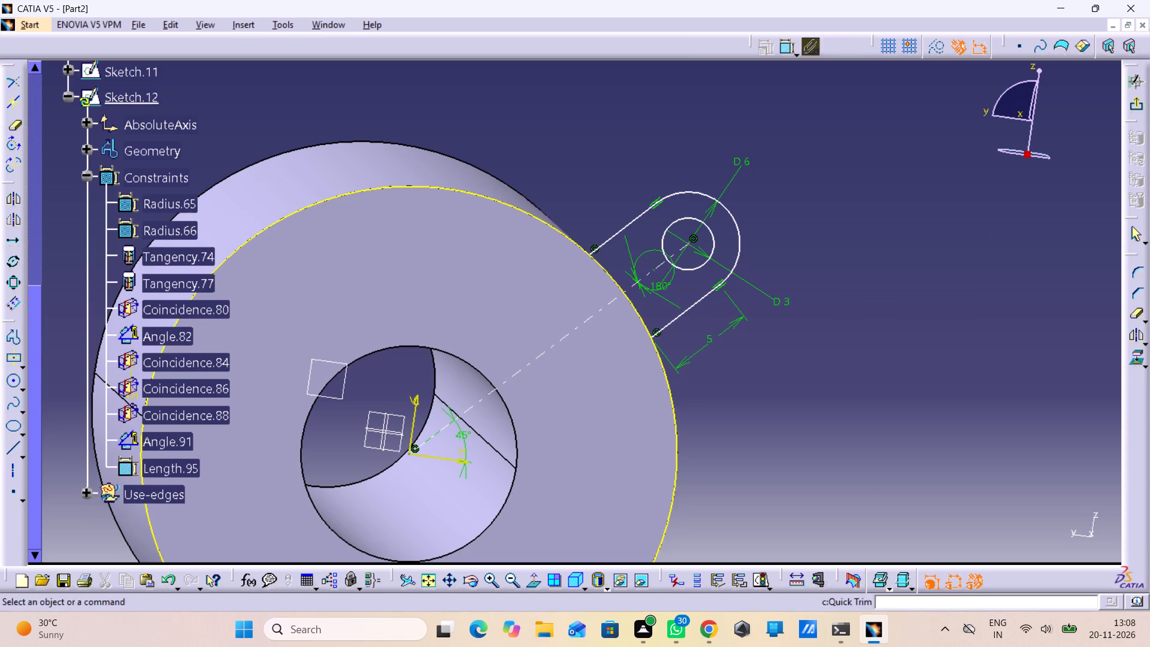
# Delete the 6 mm diameter dimension of the lug's outer arc and the 180° angle constraint between its side lines.
pyautogui.rightClick(658, 285)
pyautogui.click(692, 491)
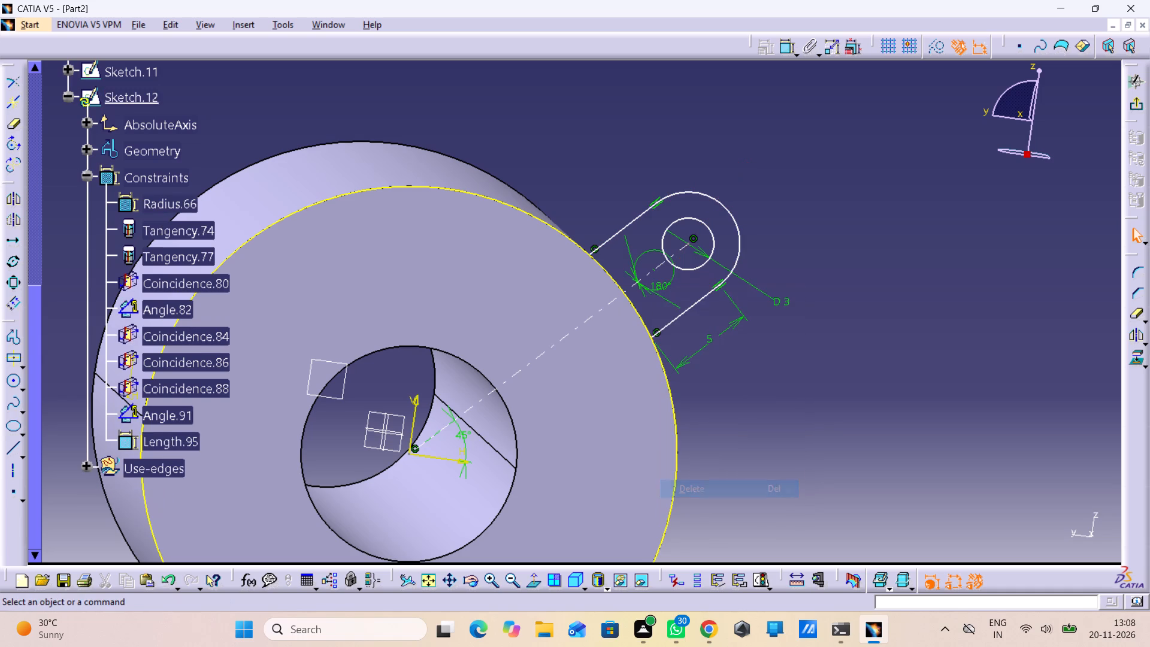
pyautogui.rightClick(659, 292)
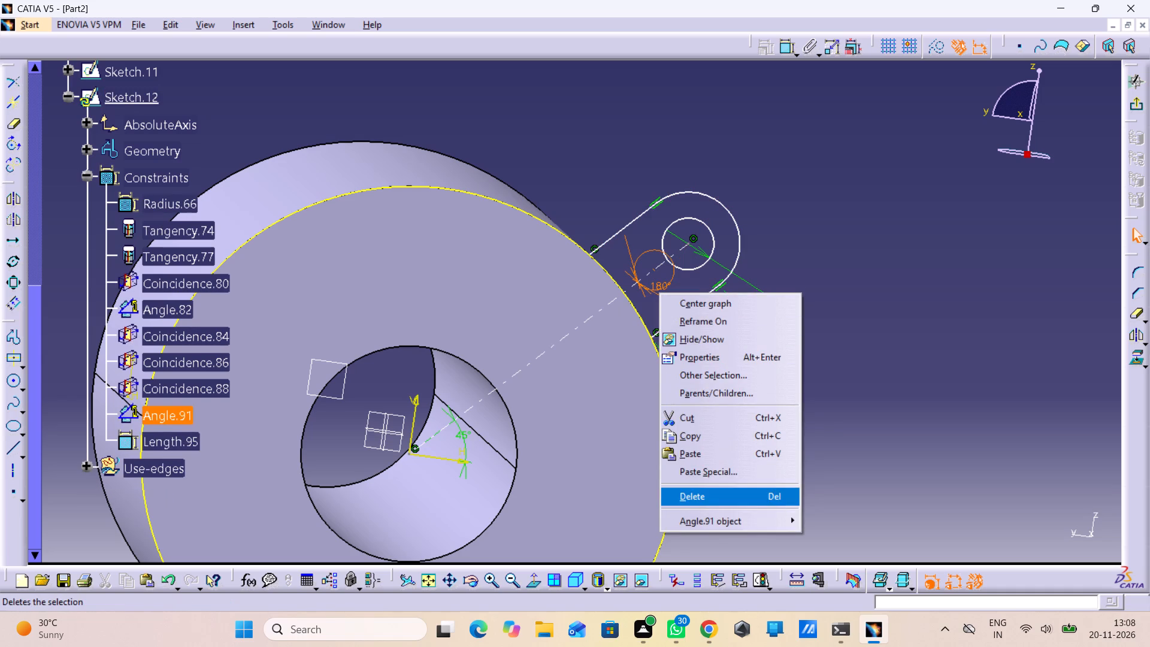
pyautogui.click(716, 500)
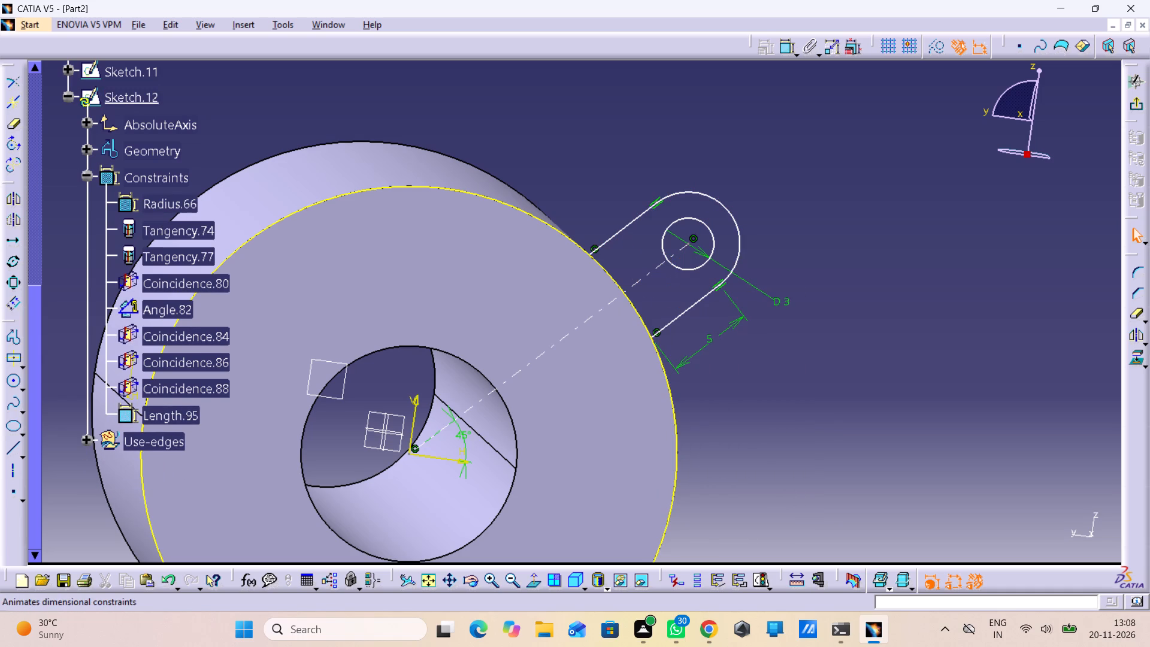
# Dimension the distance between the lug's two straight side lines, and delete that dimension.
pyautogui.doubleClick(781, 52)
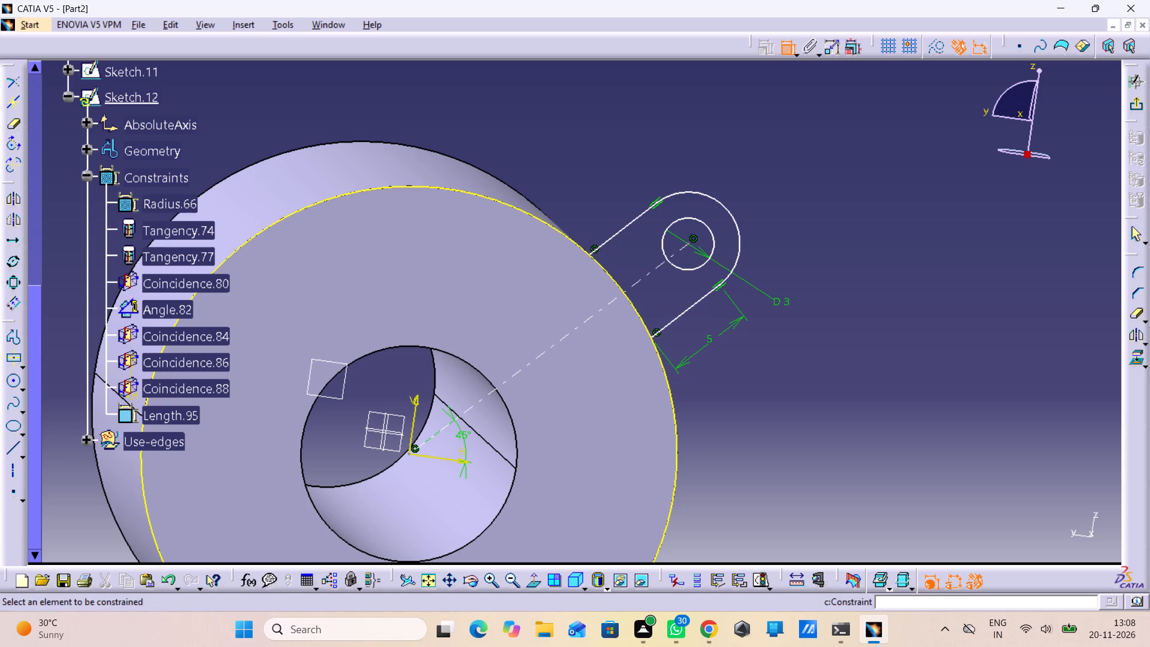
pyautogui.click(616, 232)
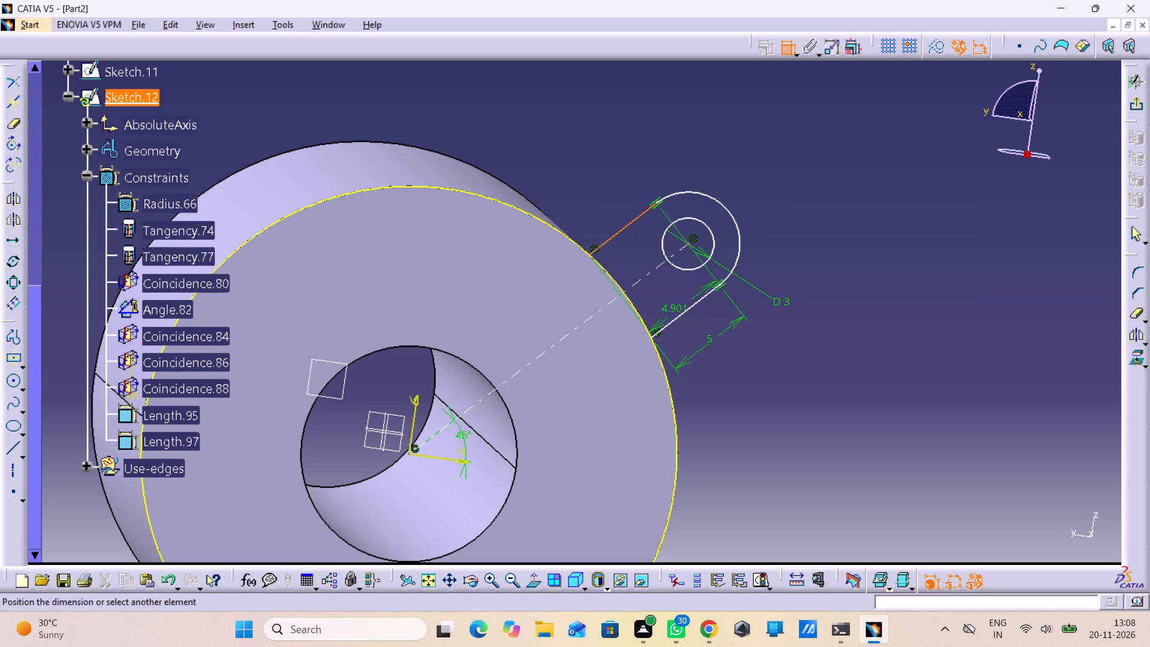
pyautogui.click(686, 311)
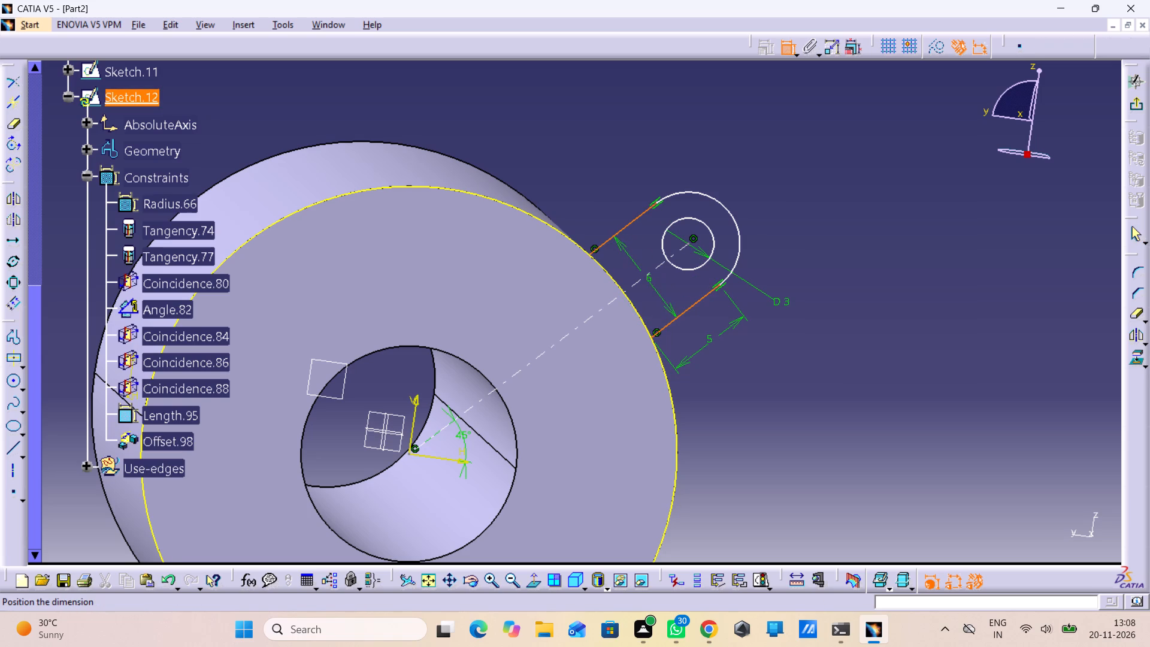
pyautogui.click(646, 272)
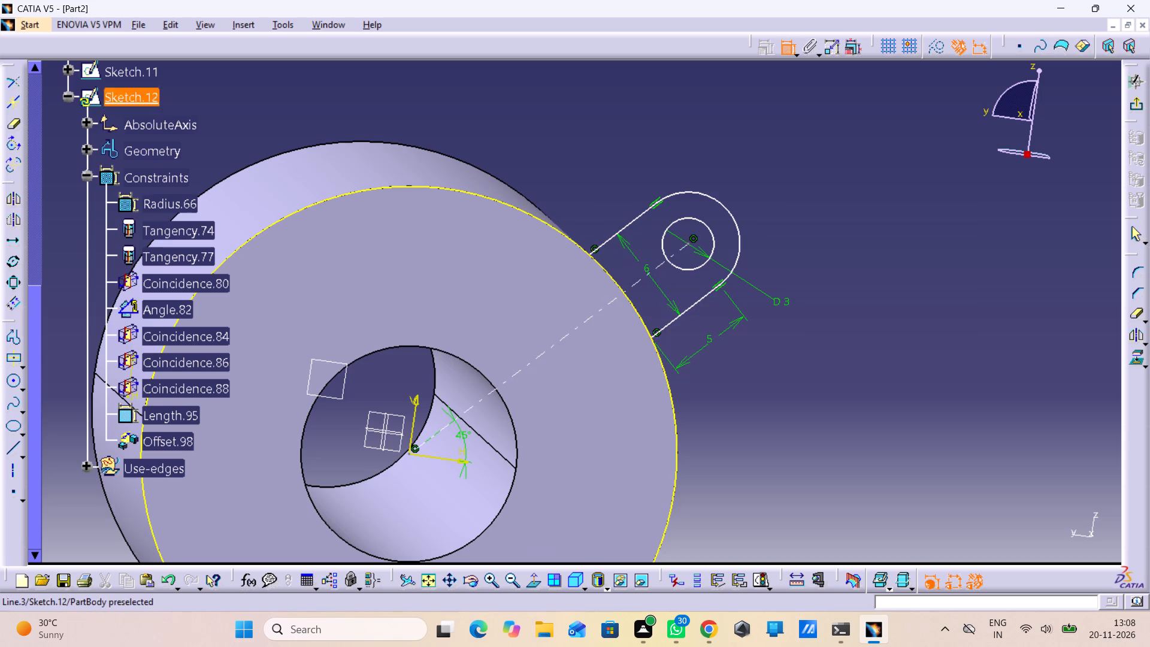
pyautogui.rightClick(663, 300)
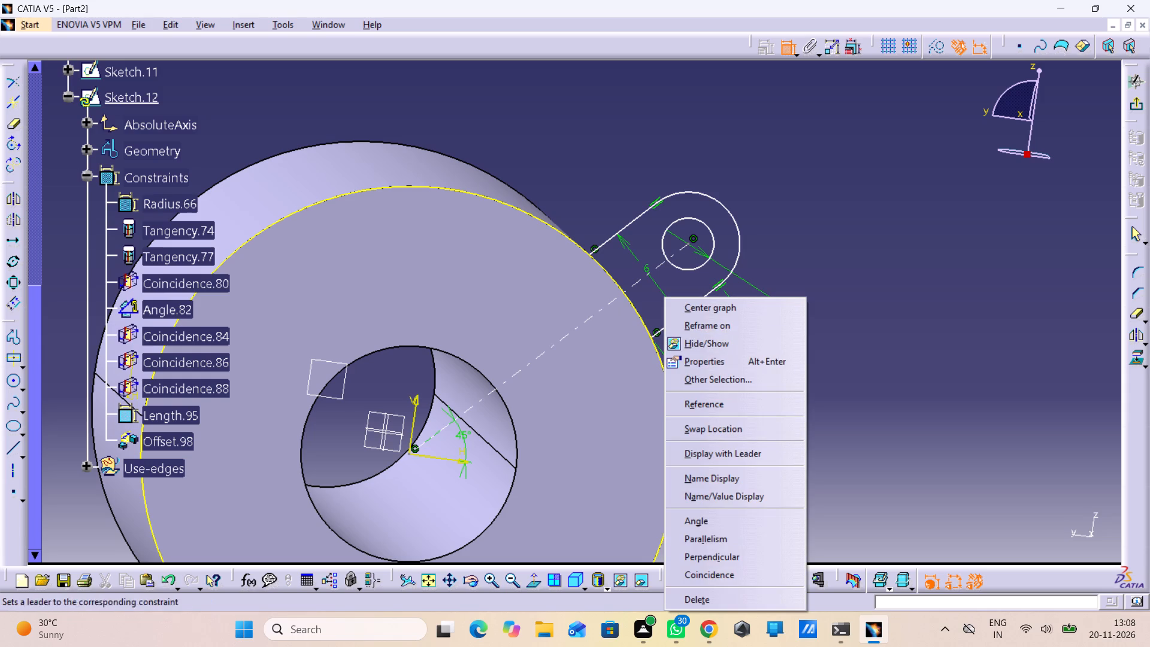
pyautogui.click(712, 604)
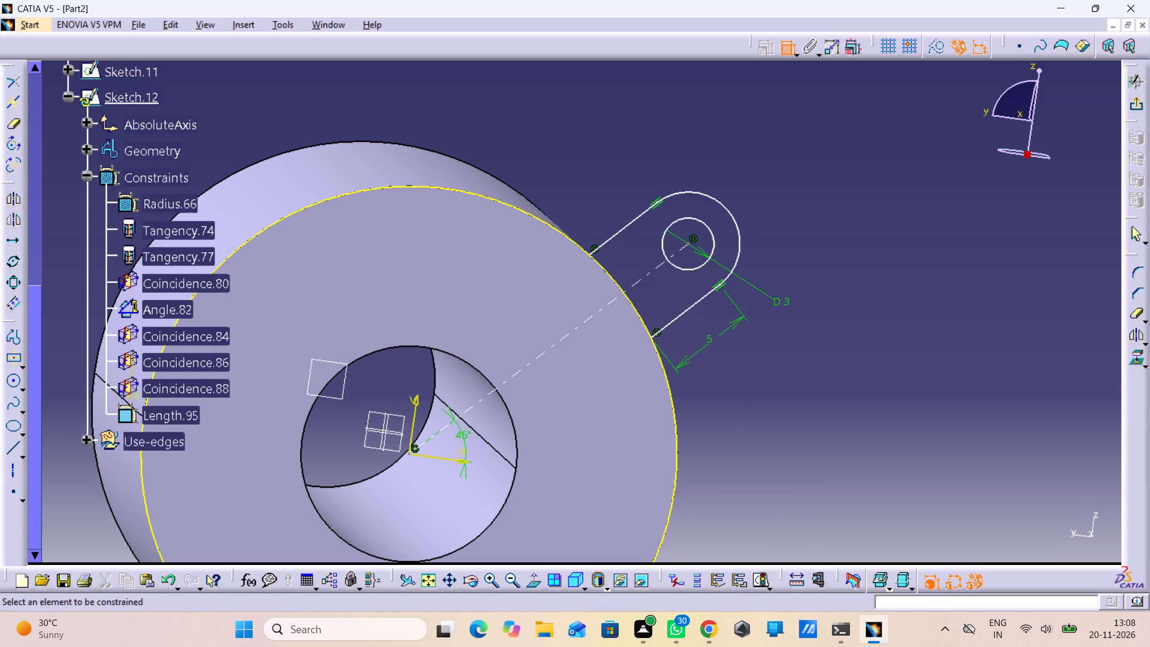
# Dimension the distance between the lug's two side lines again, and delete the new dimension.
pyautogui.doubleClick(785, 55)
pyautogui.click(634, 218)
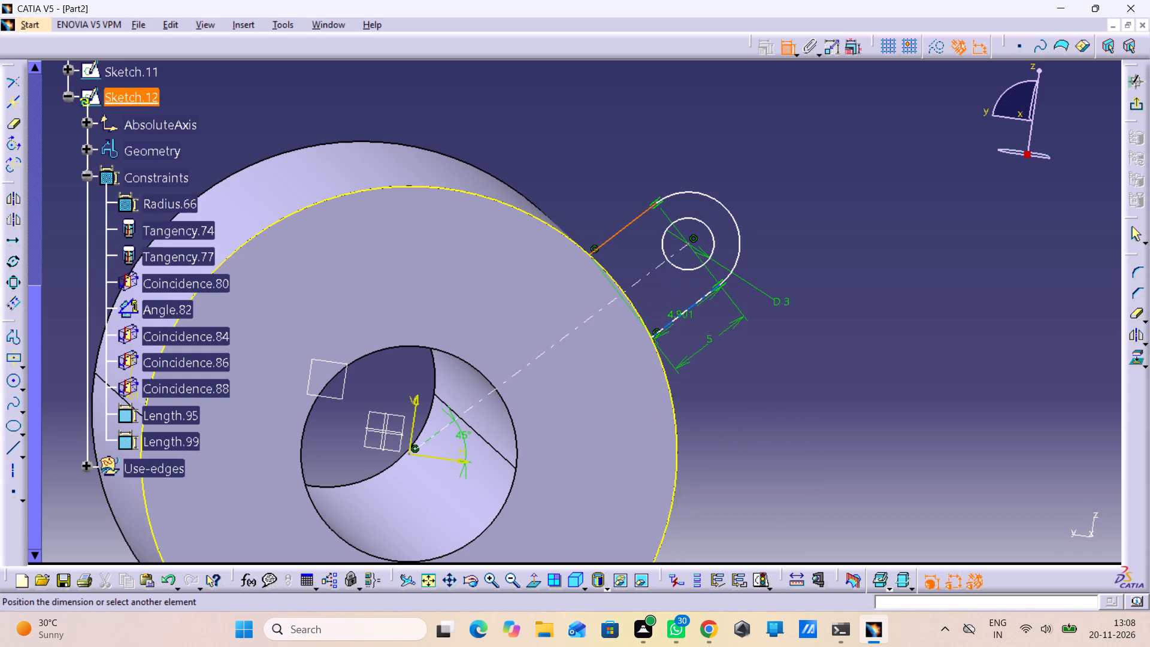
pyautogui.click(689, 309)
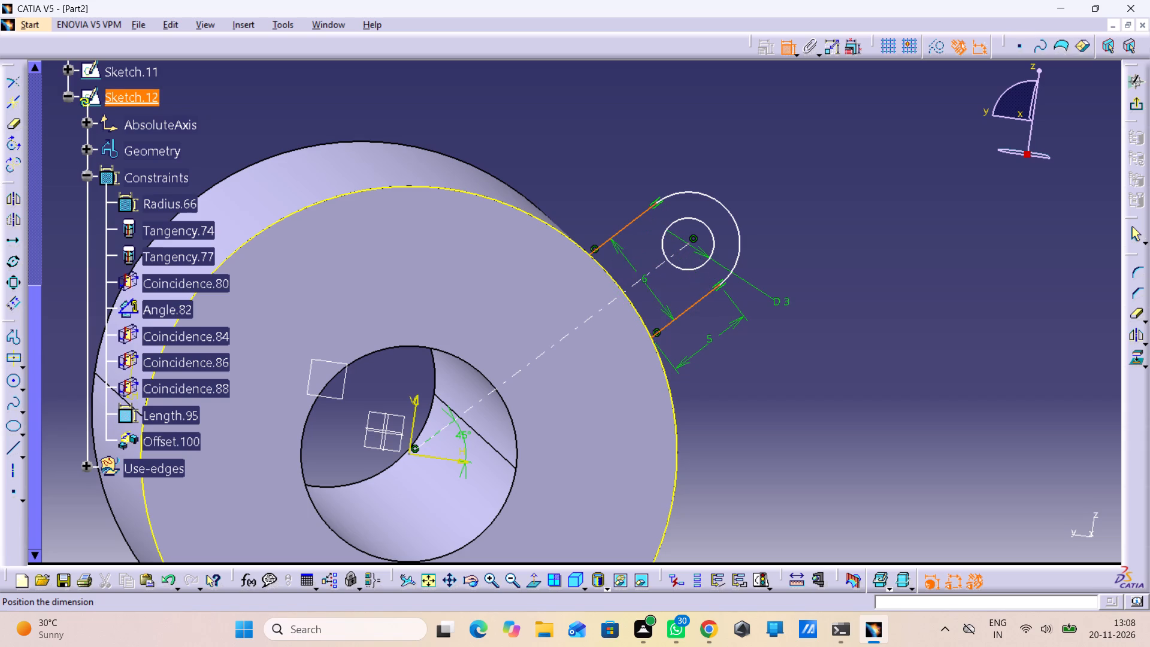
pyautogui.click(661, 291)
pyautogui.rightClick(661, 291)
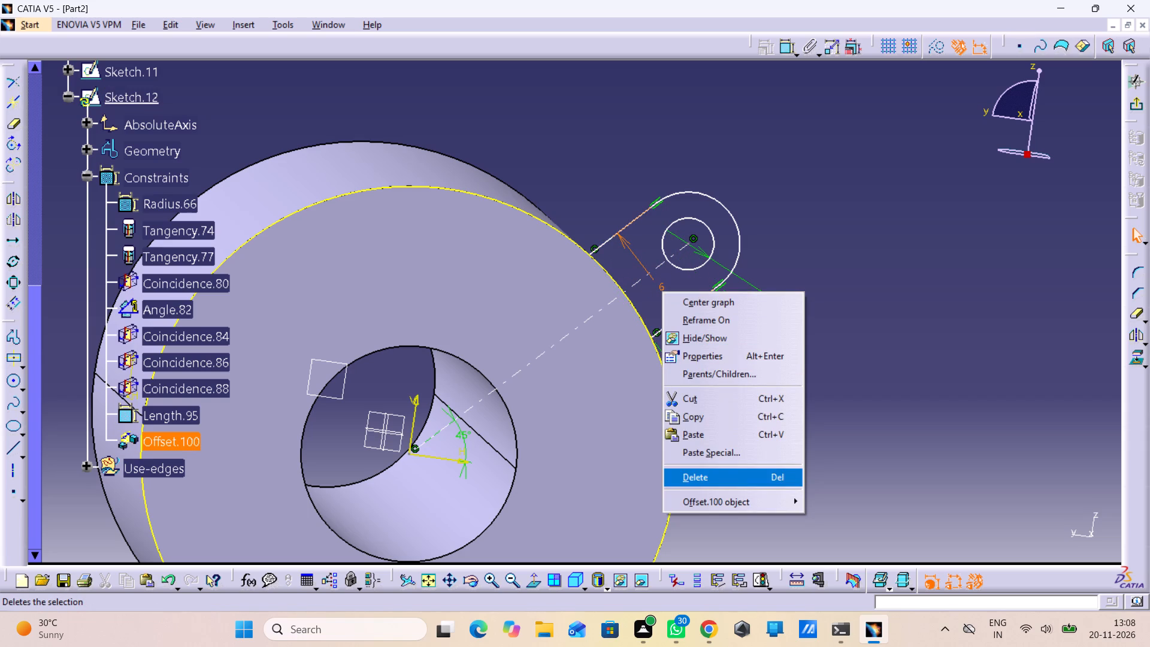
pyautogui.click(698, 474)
# Delete the two tangency constraints joining the lug's side lines to its rounded end arc.
pyautogui.rightClick(717, 282)
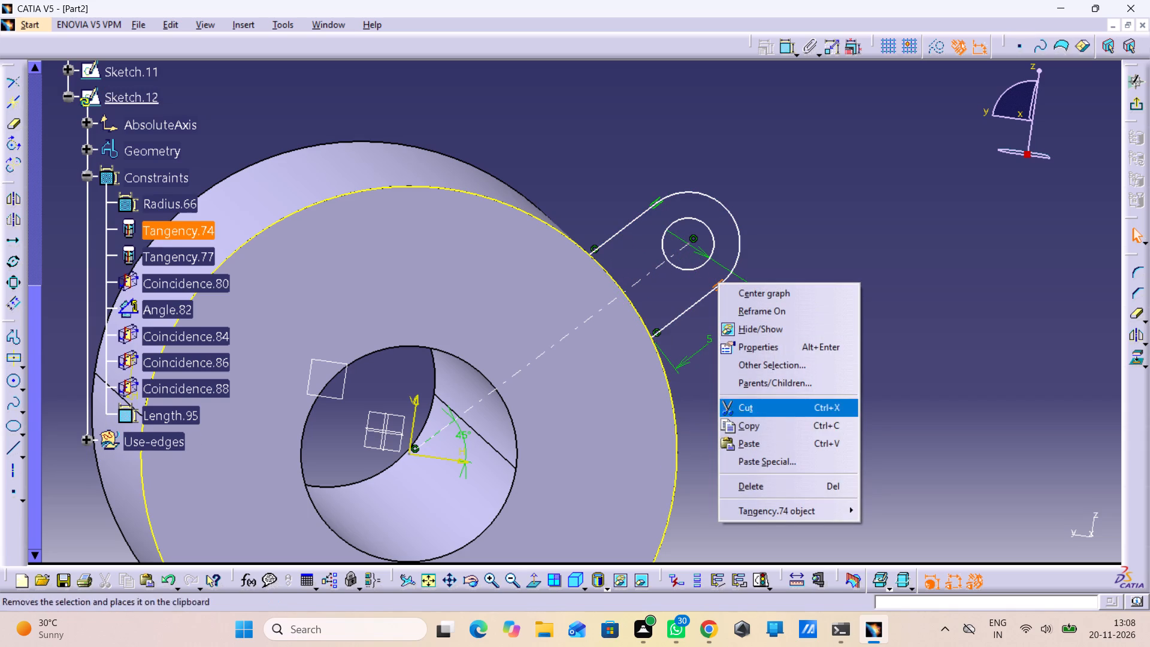
pyautogui.click(755, 480)
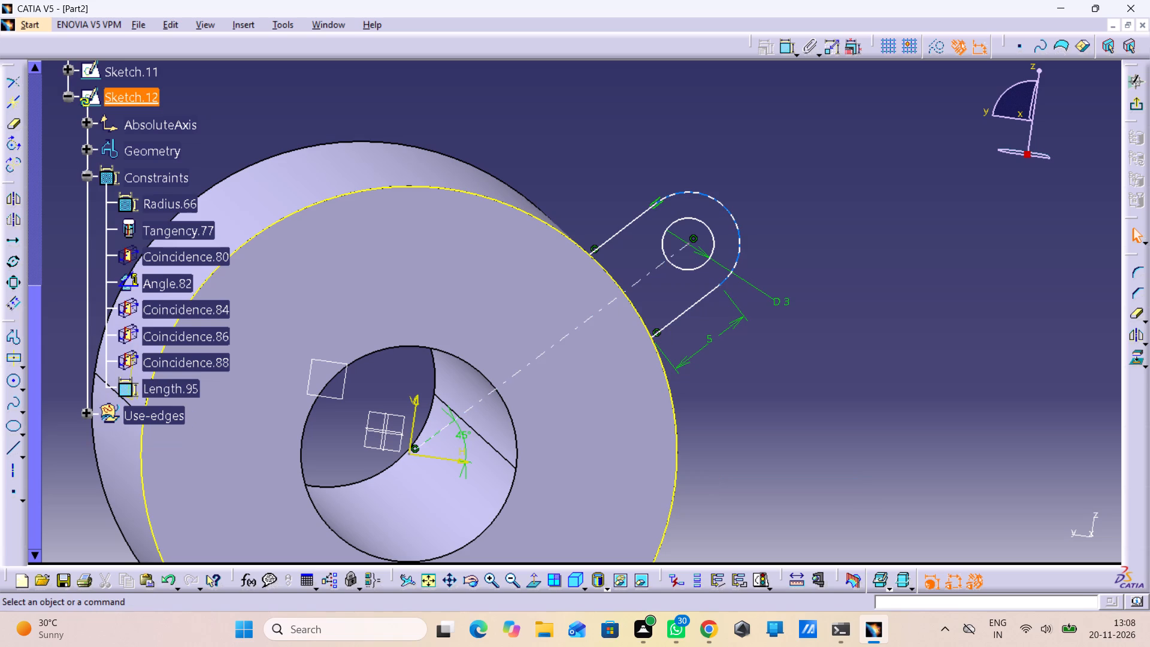
pyautogui.rightClick(652, 198)
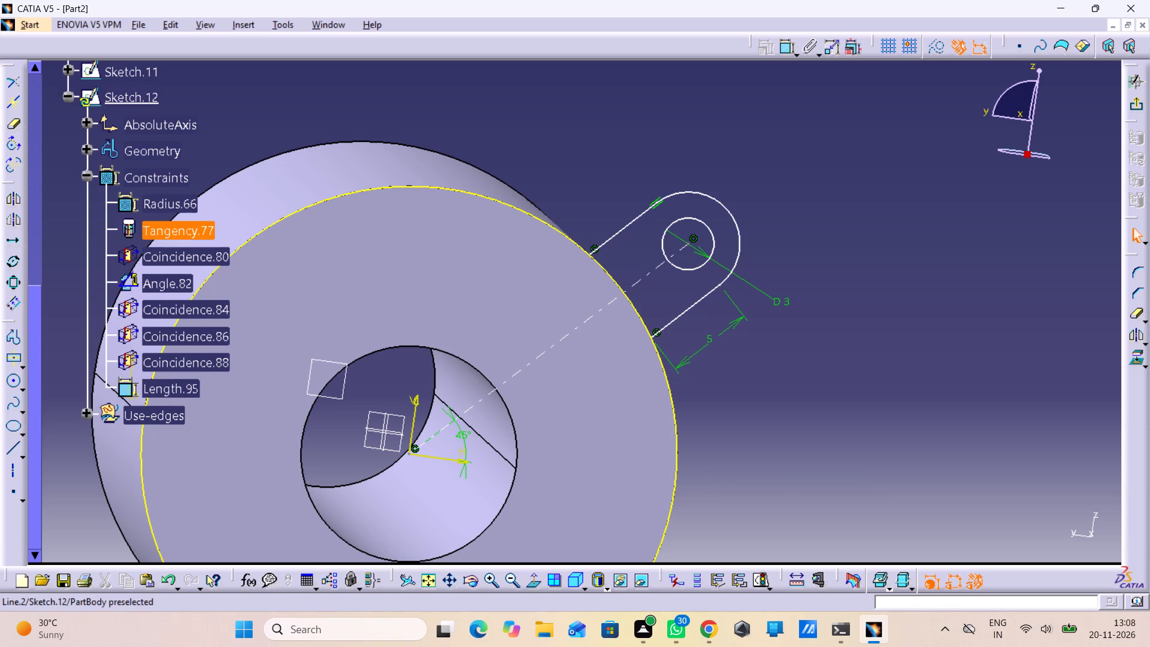
pyautogui.rightClick(655, 207)
pyautogui.click(600, 177)
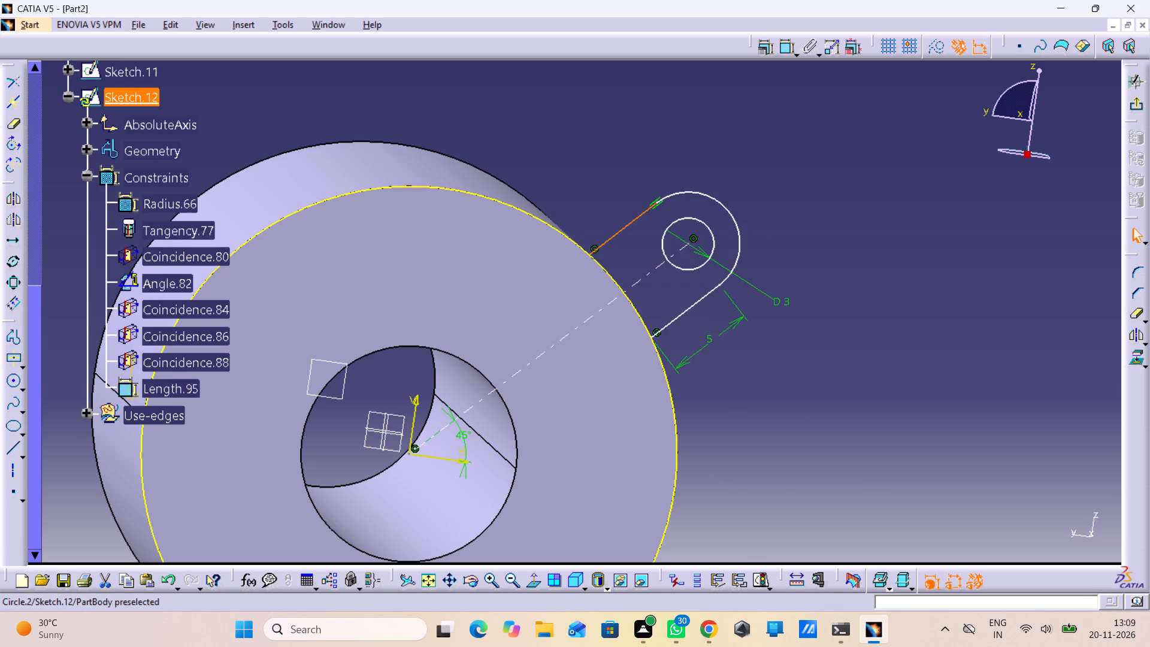
pyautogui.click(655, 180)
pyautogui.click(658, 199)
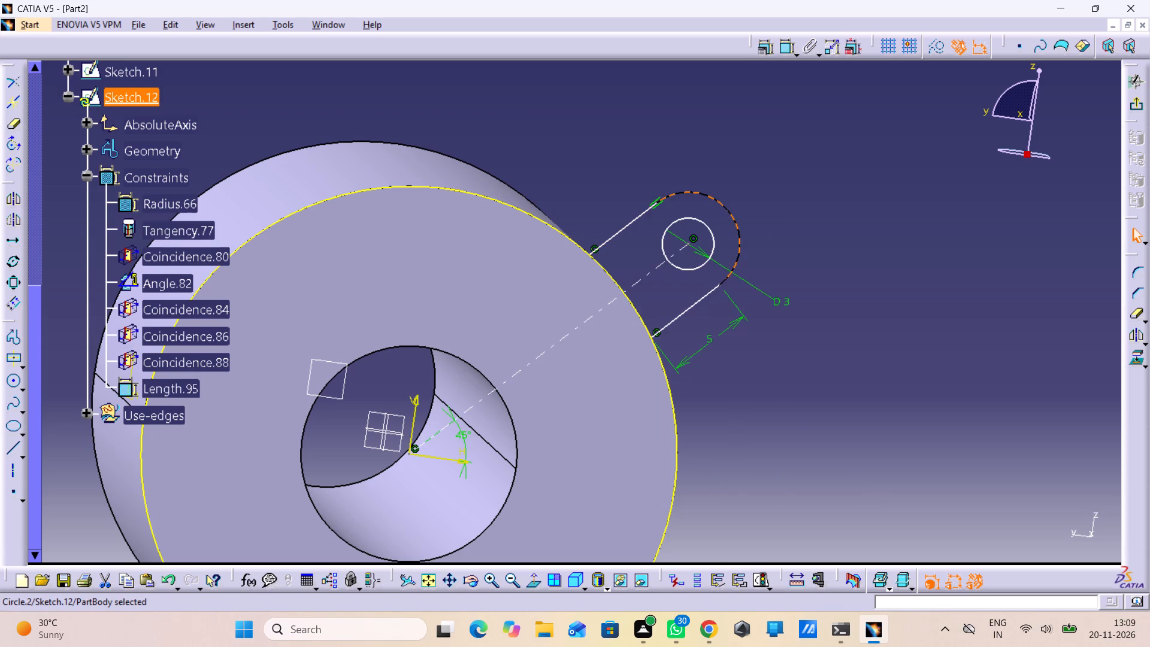
pyautogui.click(639, 196)
pyautogui.click(652, 204)
pyautogui.rightClick(652, 204)
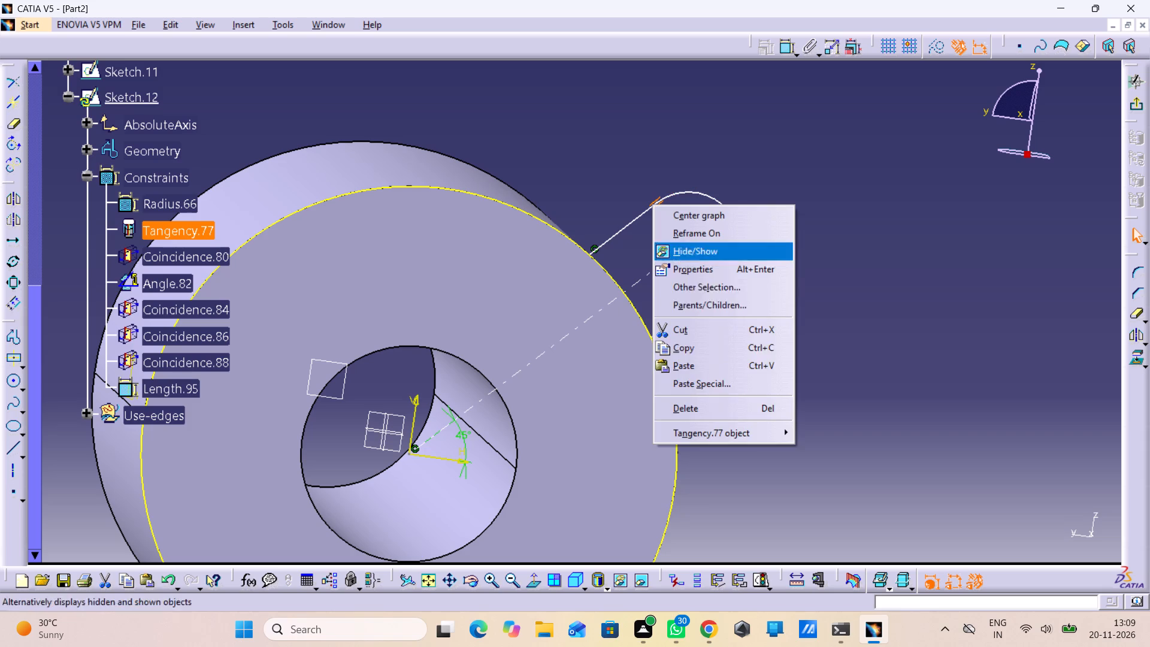
pyautogui.click(696, 400)
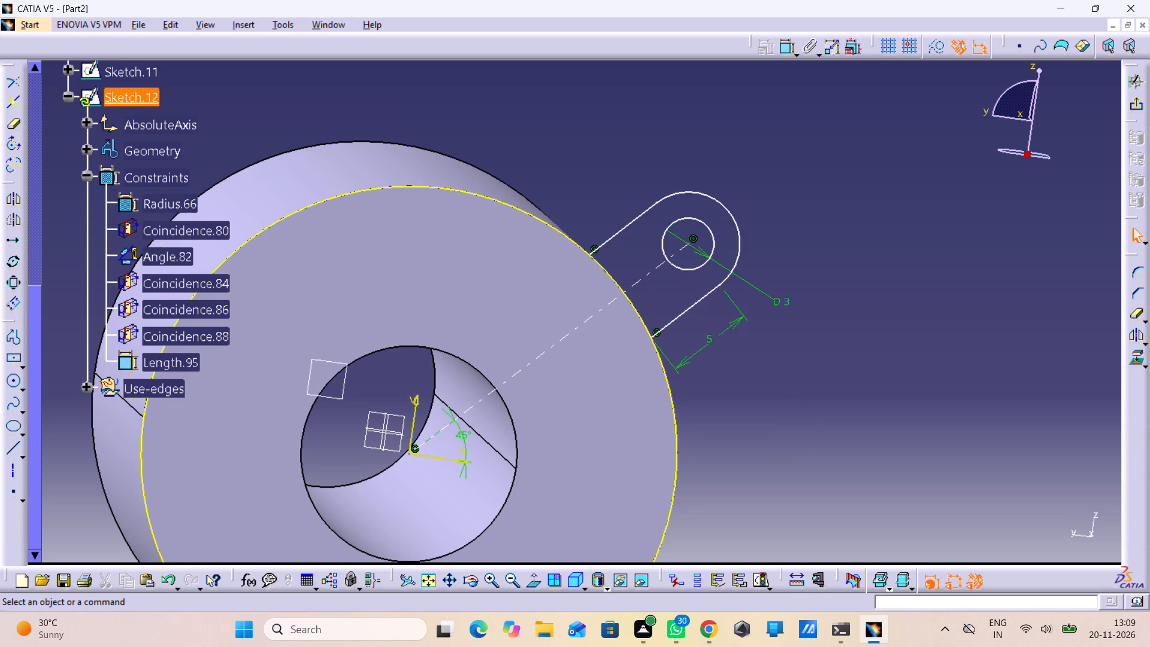
# Add an angle constraint between the lug's two straight side lines and set it to 40°.
pyautogui.doubleClick(782, 42)
pyautogui.click(623, 231)
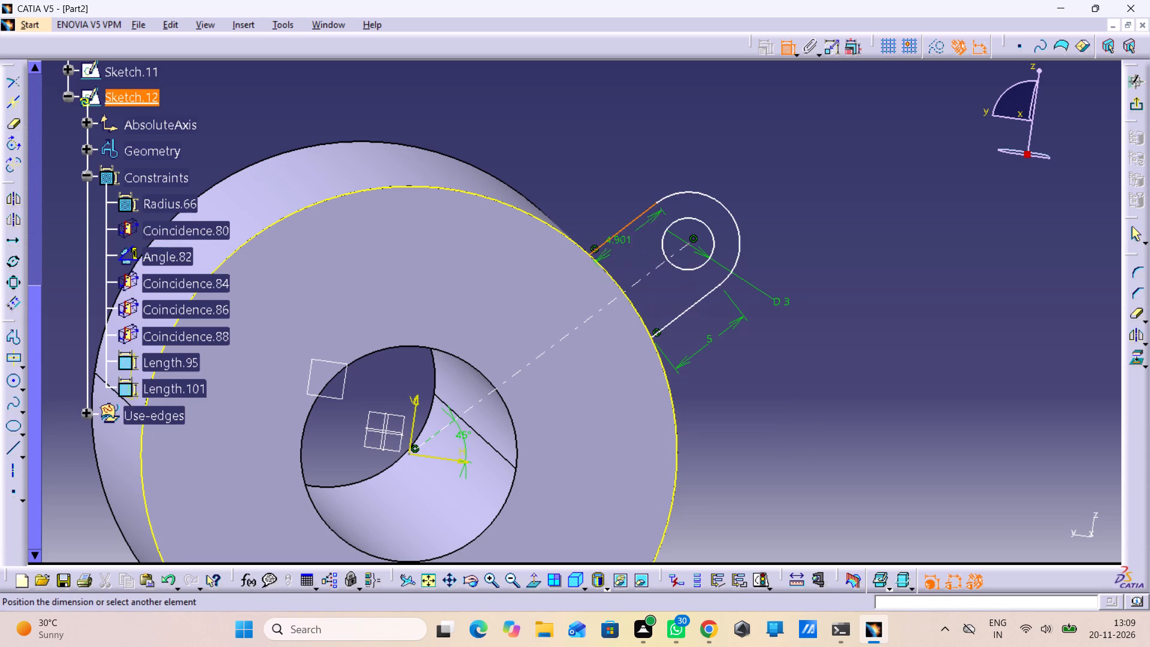
pyautogui.click(693, 305)
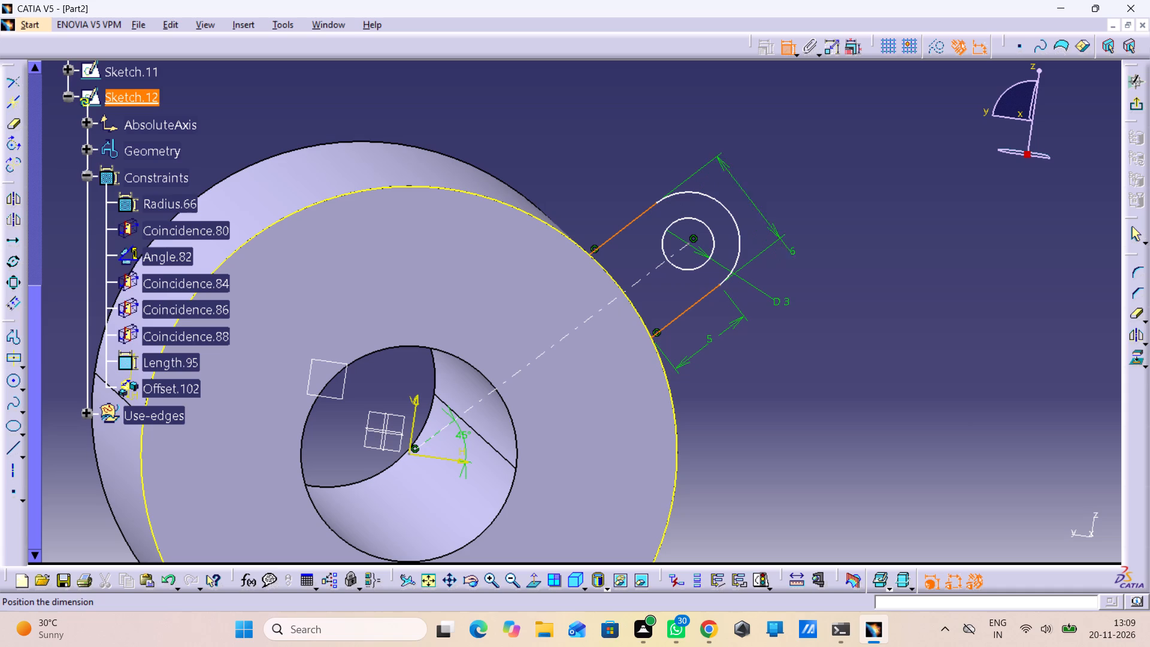
pyautogui.rightClick(818, 248)
pyautogui.click(849, 312)
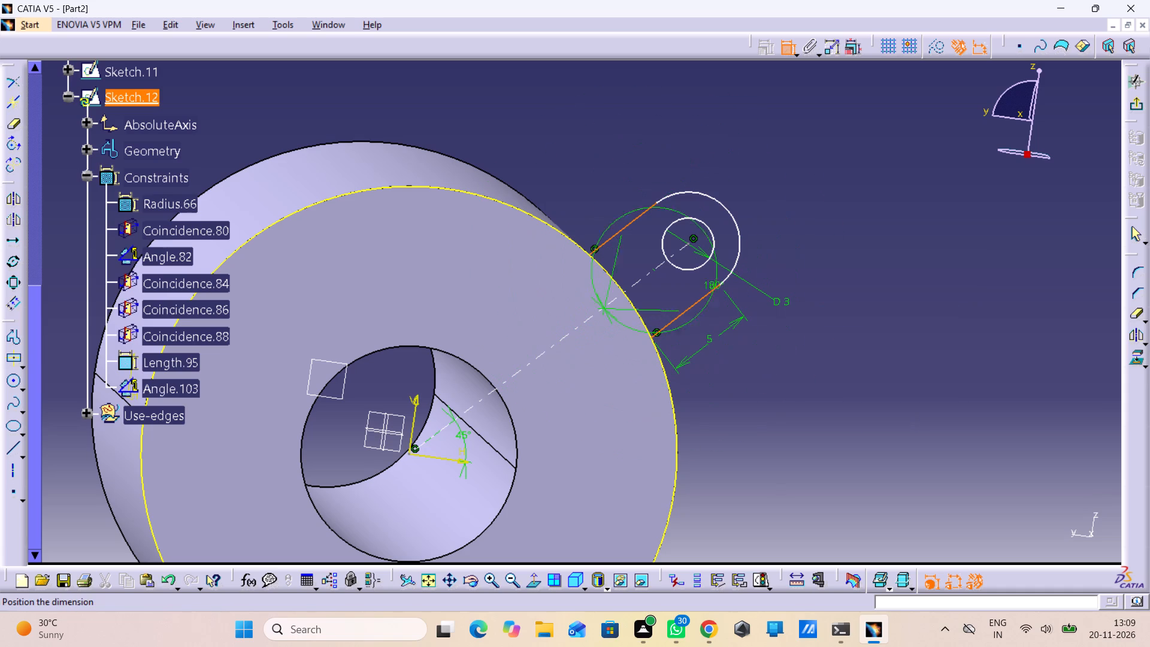
pyautogui.click(668, 279)
pyautogui.click(668, 279)
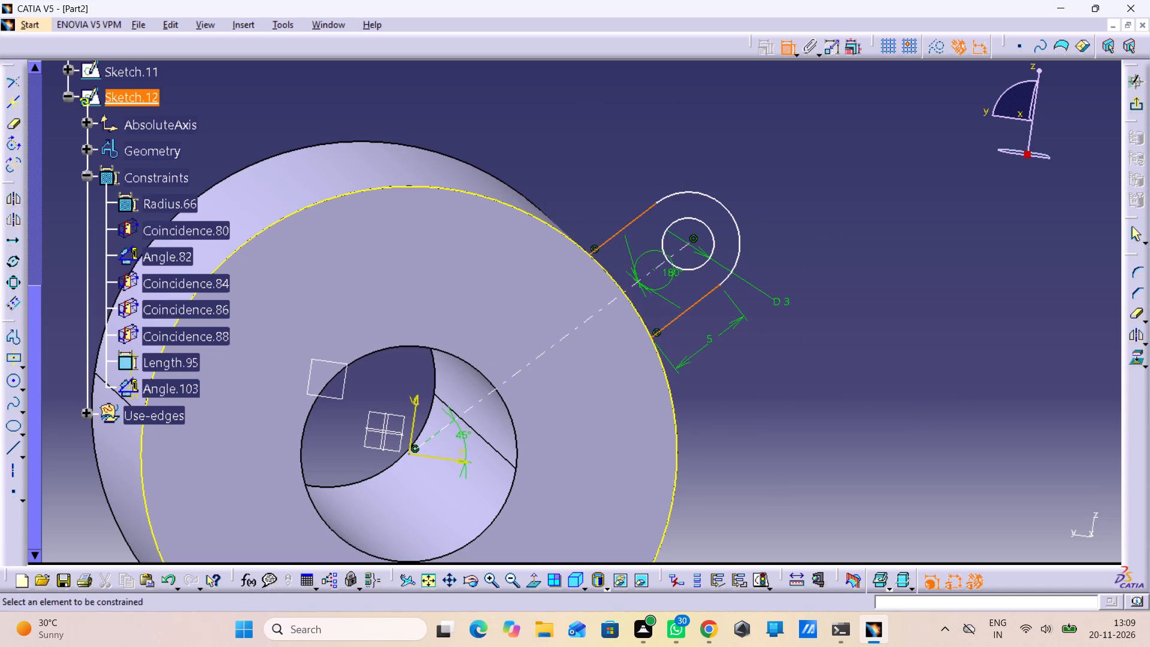
pyautogui.doubleClick(668, 279)
pyautogui.write('40')
pyautogui.press('Return')
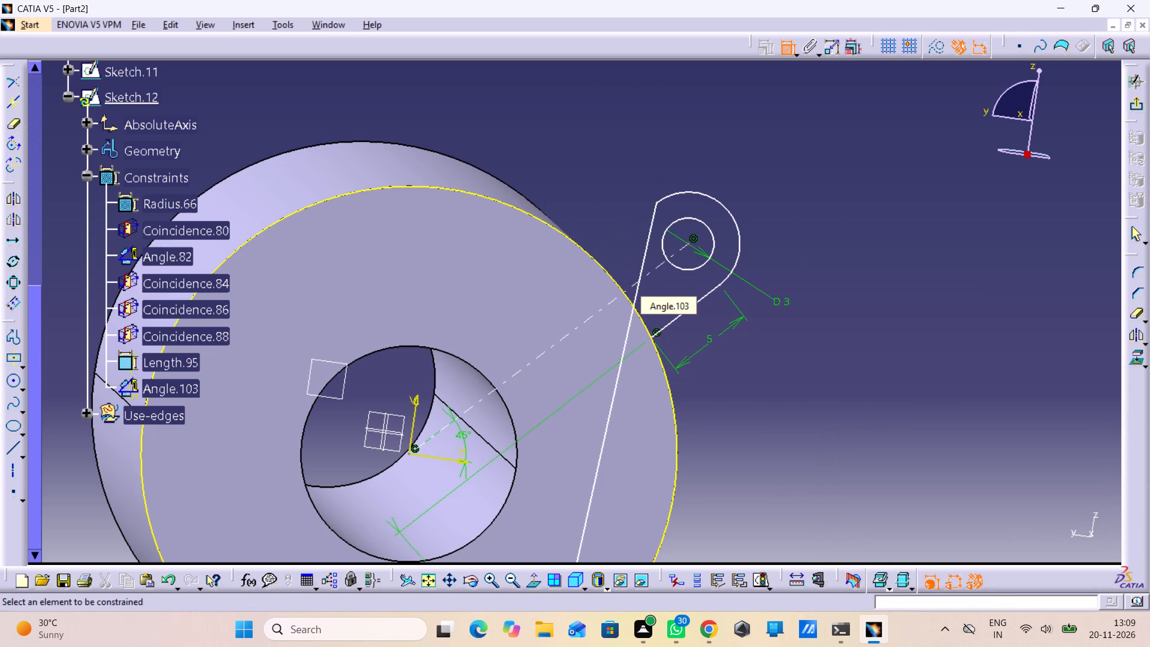
# Delete the 40° angle constraint between the lug's two side lines.
pyautogui.moveTo(668, 279); pyautogui.dragTo(661, 357, button='middle')
pyautogui.rightClick(668, 279)
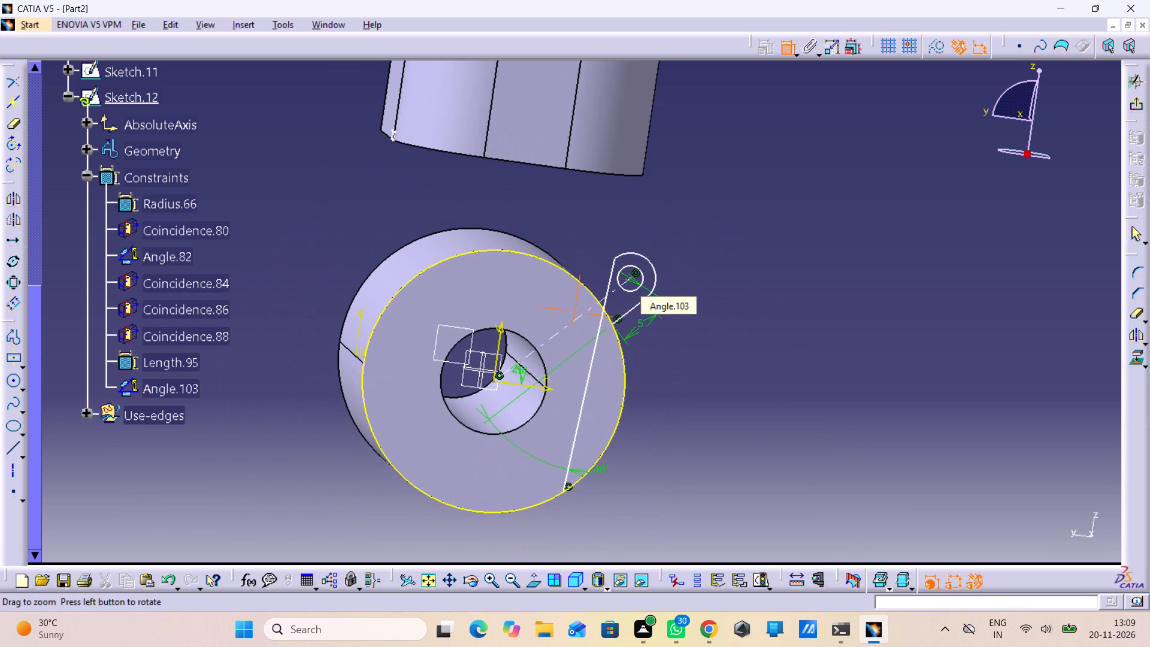
pyautogui.moveTo(661, 357); pyautogui.dragTo(598, 277, button='middle')
pyautogui.rightClick(660, 358)
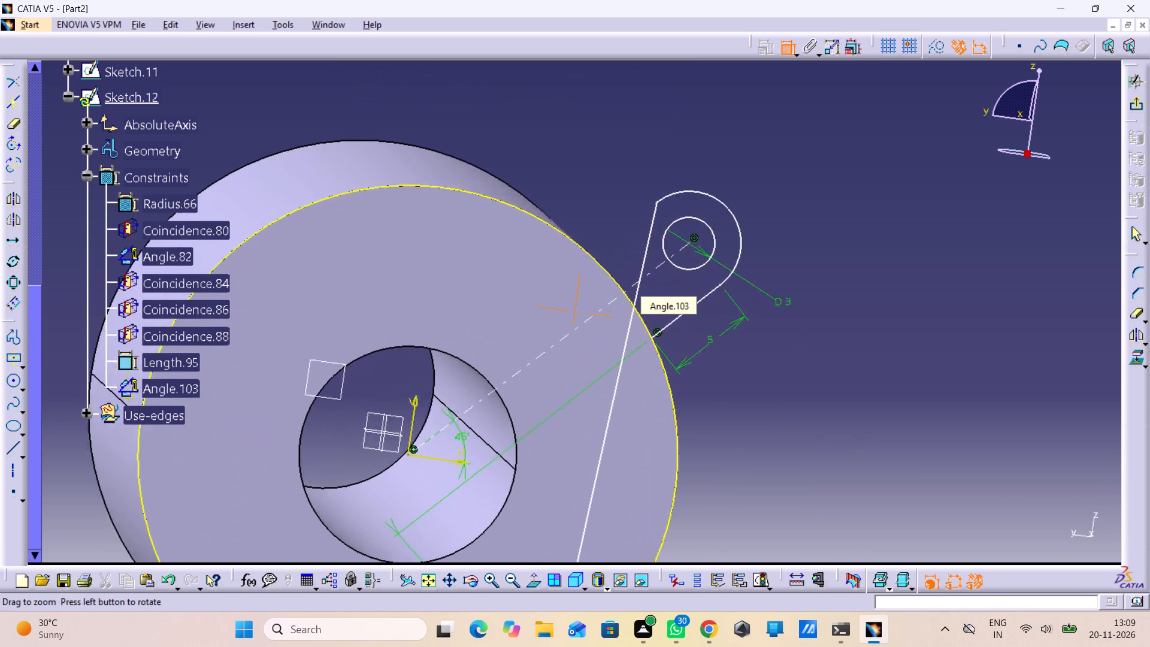
pyautogui.moveTo(598, 277); pyautogui.dragTo(580, 249, button='middle')
pyautogui.moveTo(580, 249); pyautogui.dragTo(577, 312, button='middle')
pyautogui.rightClick(580, 249)
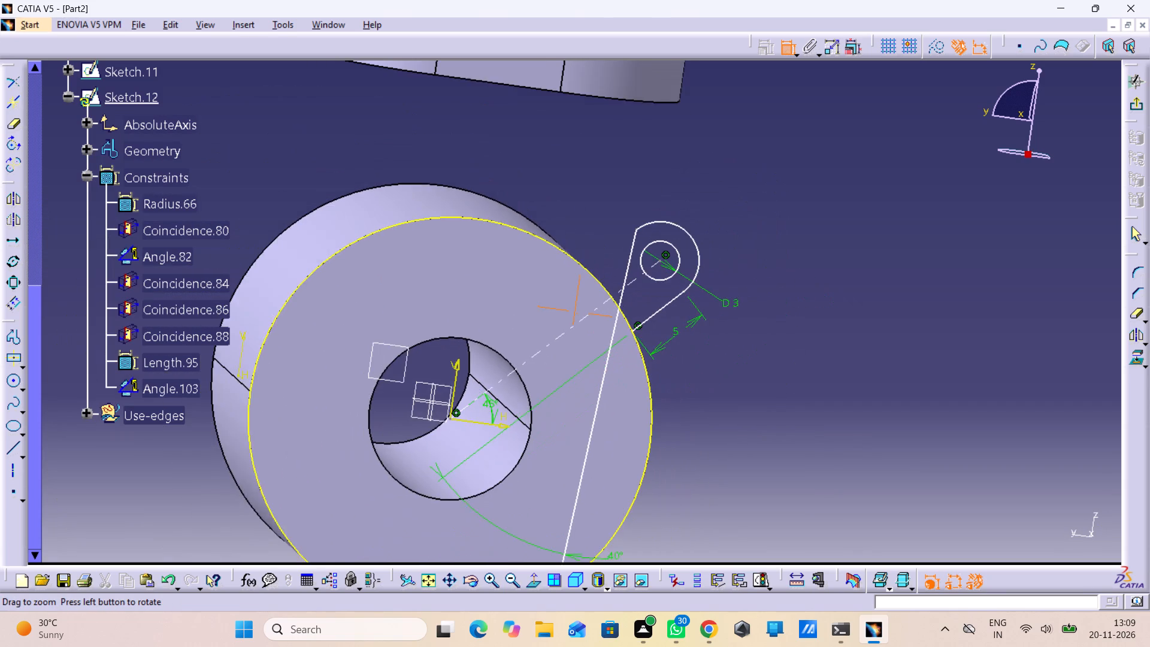
pyautogui.moveTo(577, 312); pyautogui.dragTo(590, 361, button='middle')
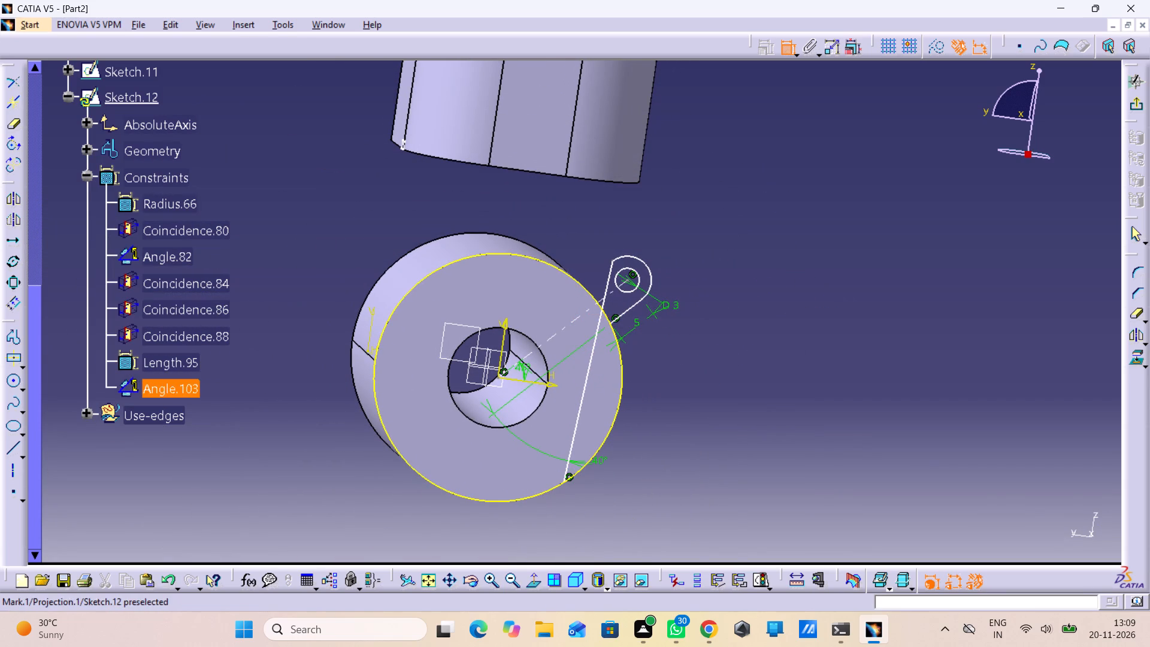
pyautogui.rightClick(592, 466)
pyautogui.moveTo(748, 406); pyautogui.dragTo(719, 412)
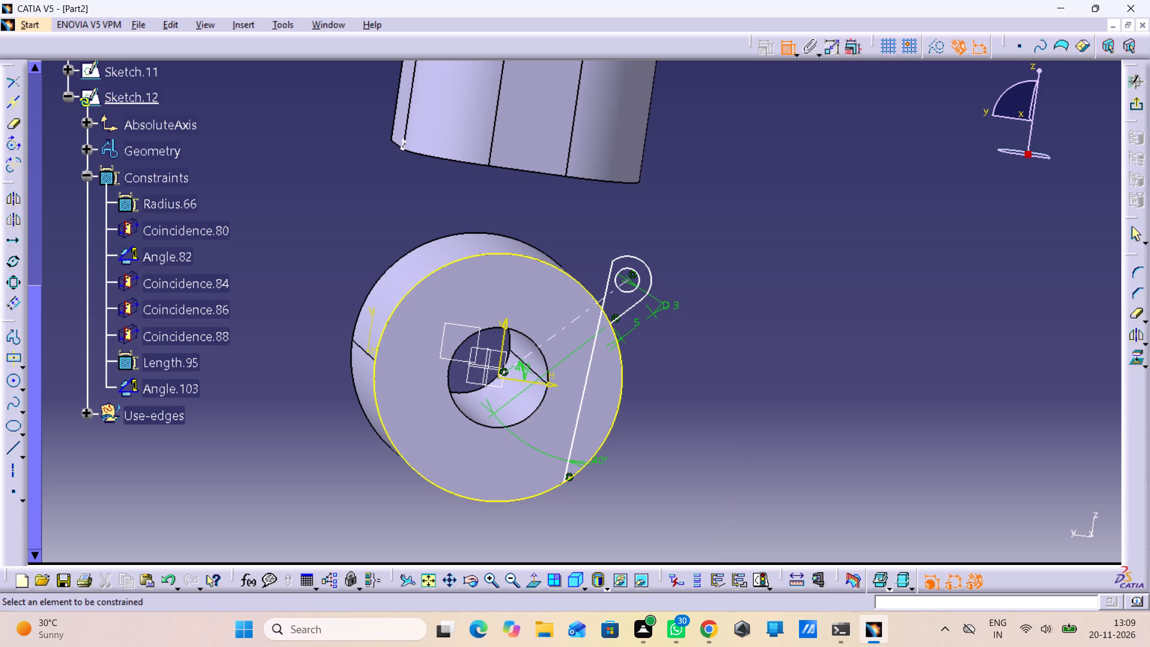
pyautogui.rightClick(574, 464)
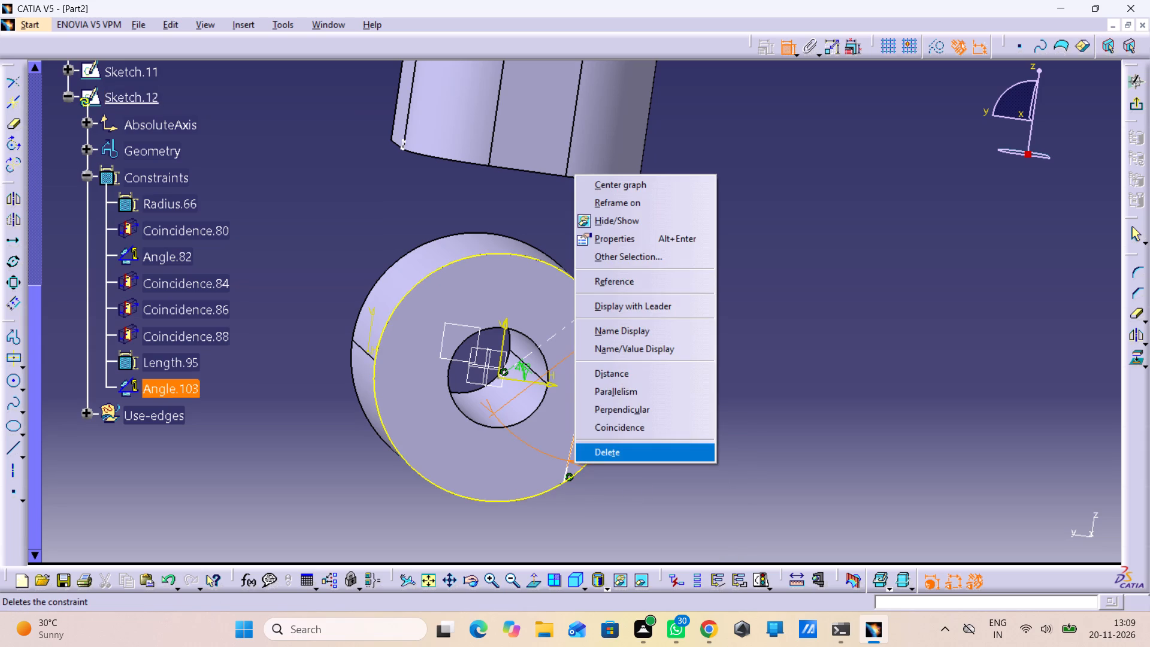
pyautogui.click(589, 453)
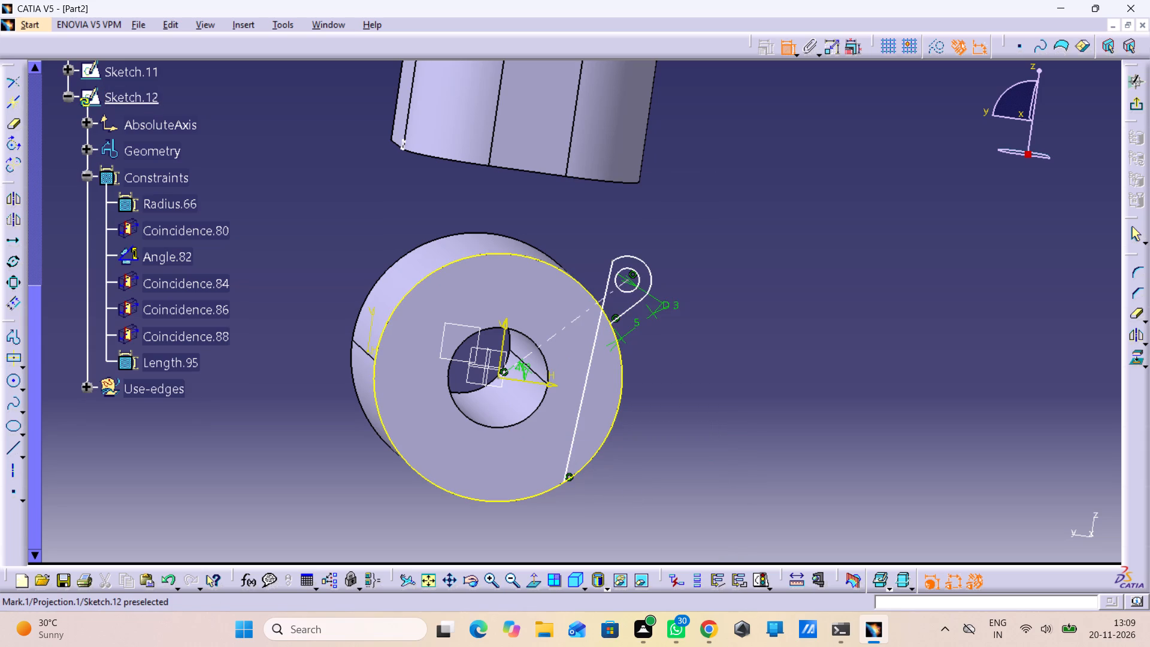
# Undo the last edits to the angle between the lug's two side lines, back to its parallel-sided shape.
pyautogui.hotkey('ctrl', 'z')
pyautogui.hotkey('ctrl', 'z')
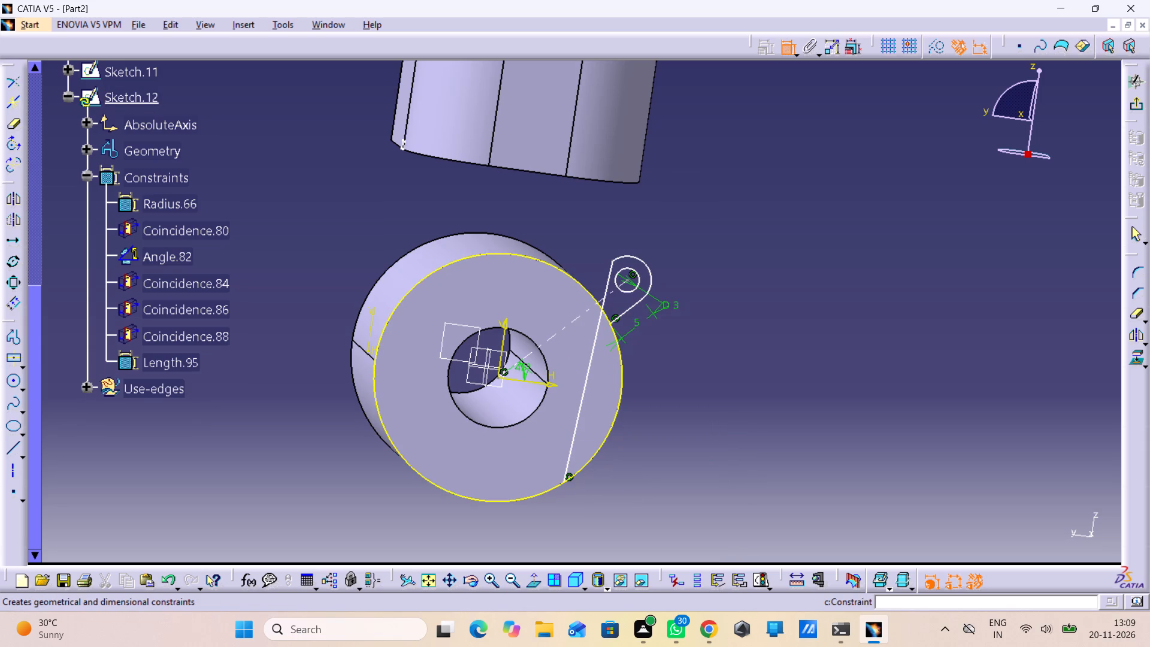
pyautogui.click(787, 51)
pyautogui.hotkey('ctrl', 'z')
pyautogui.hotkey('ctrl', 'z')
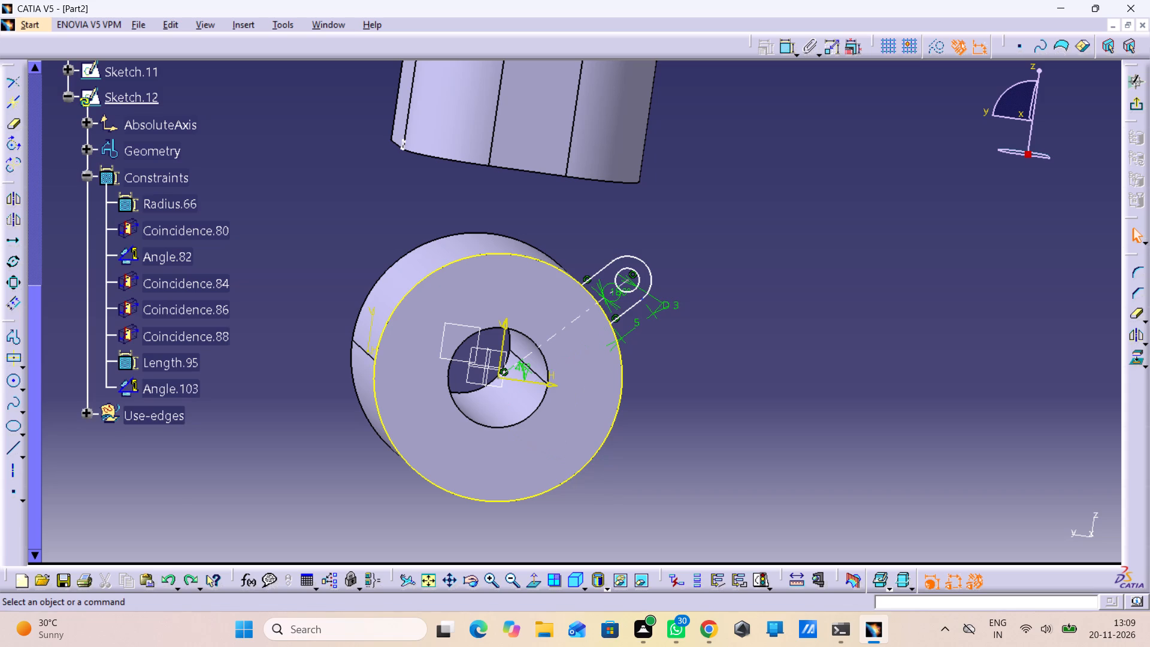
# Delete the 180° angle constraint between the lug's two side lines.
pyautogui.moveTo(635, 304); pyautogui.dragTo(575, 129, button='middle')
pyautogui.rightClick(635, 304)
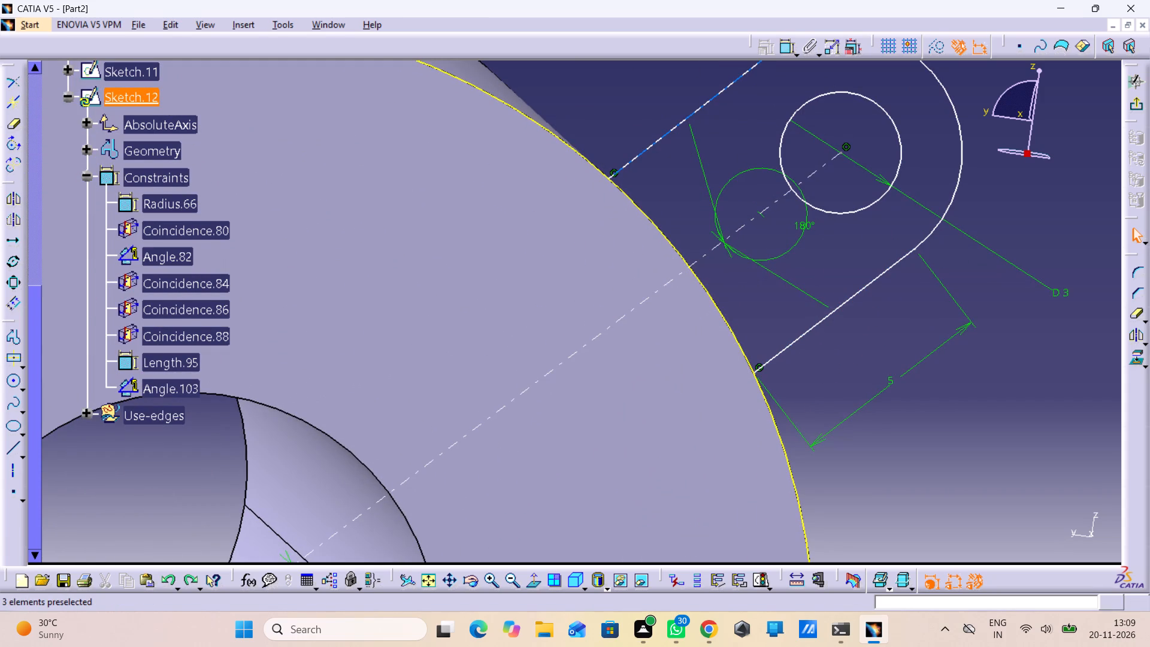
pyautogui.rightClick(760, 261)
pyautogui.click(811, 466)
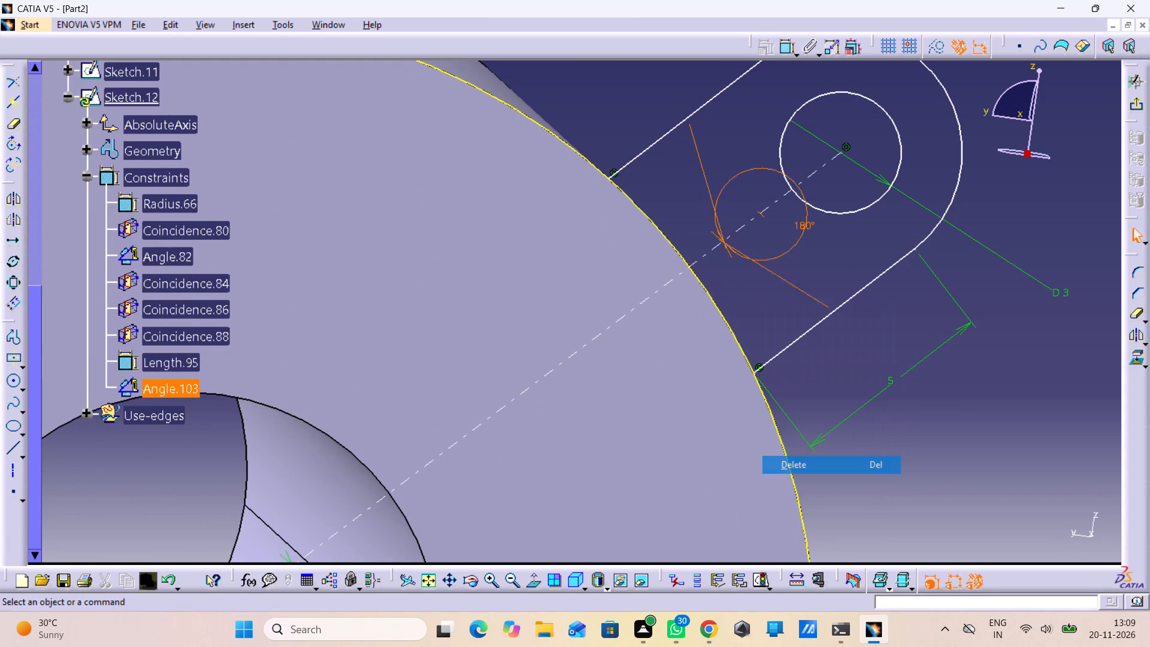
# Add an angle constraint between the lug's upper side line and its dashed centre line and set it to 20°.
pyautogui.moveTo(821, 84); pyautogui.dragTo(796, 189, button='middle')
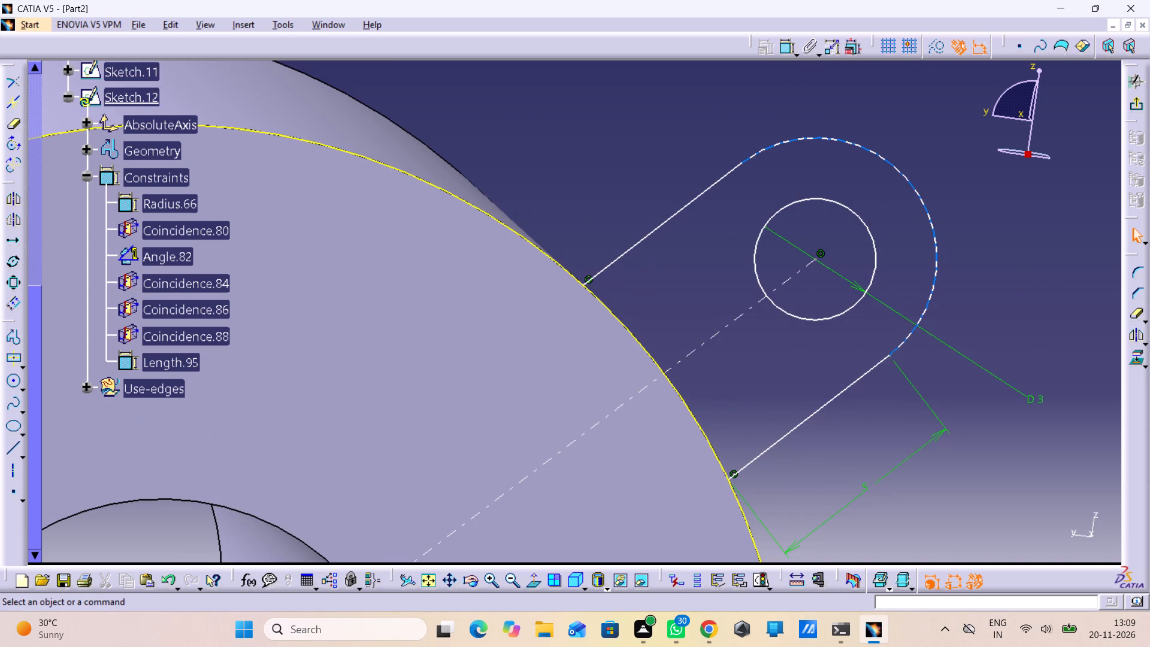
pyautogui.doubleClick(786, 41)
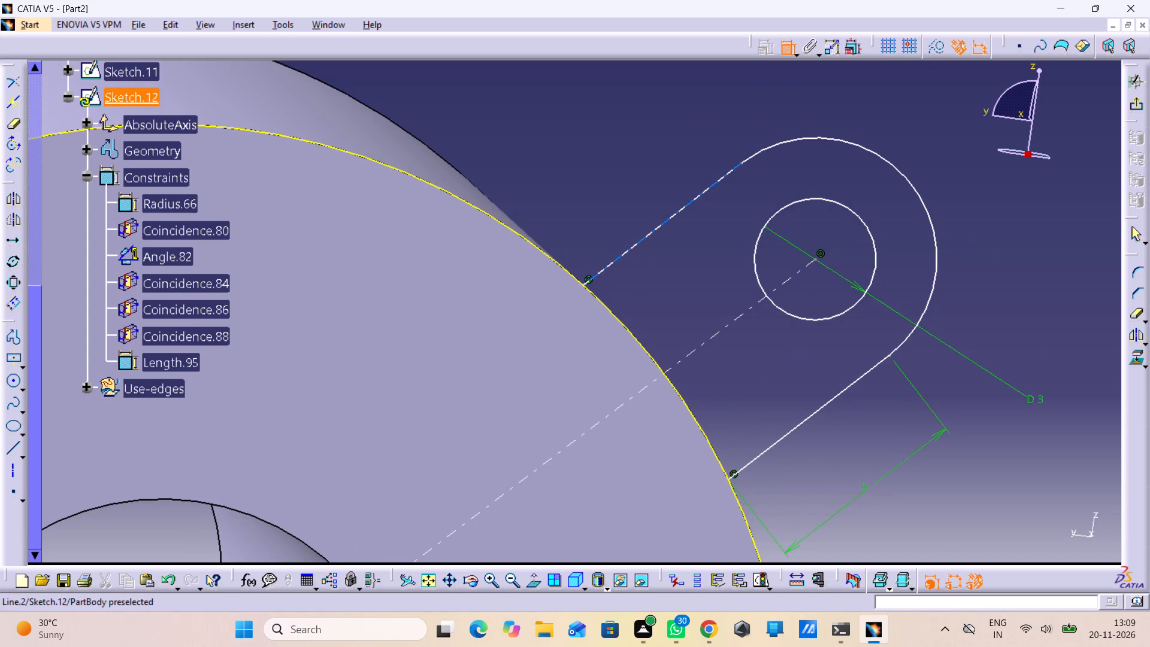
pyautogui.click(624, 255)
pyautogui.moveTo(743, 319); pyautogui.dragTo(735, 319)
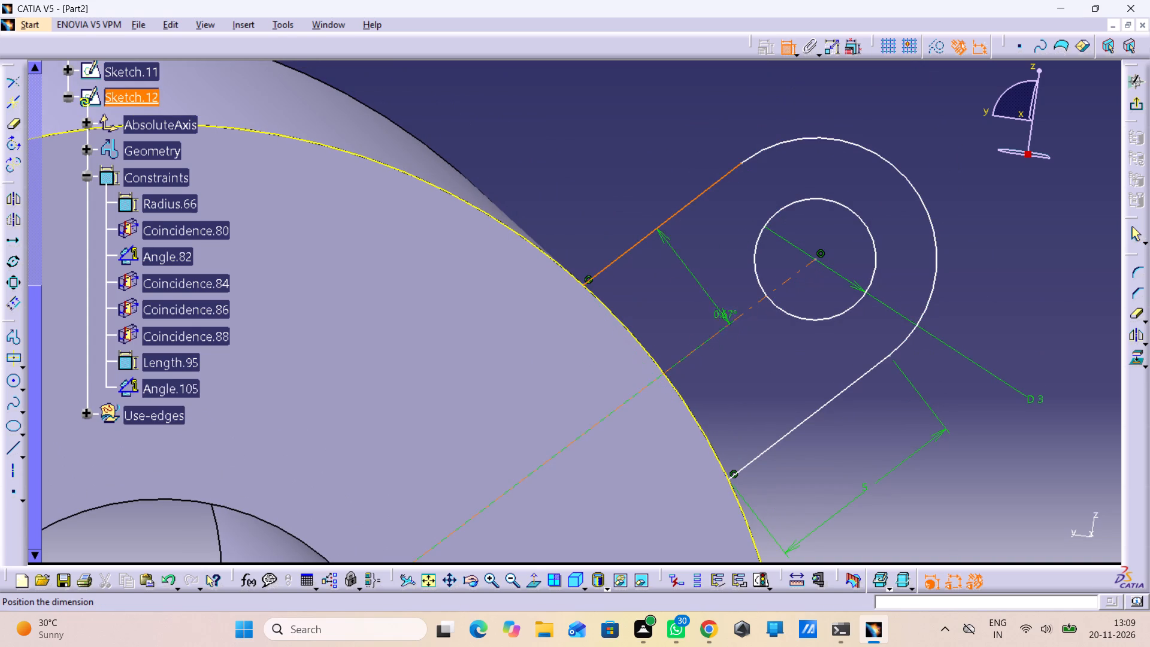
pyautogui.click(691, 297)
pyautogui.rightClick(691, 297)
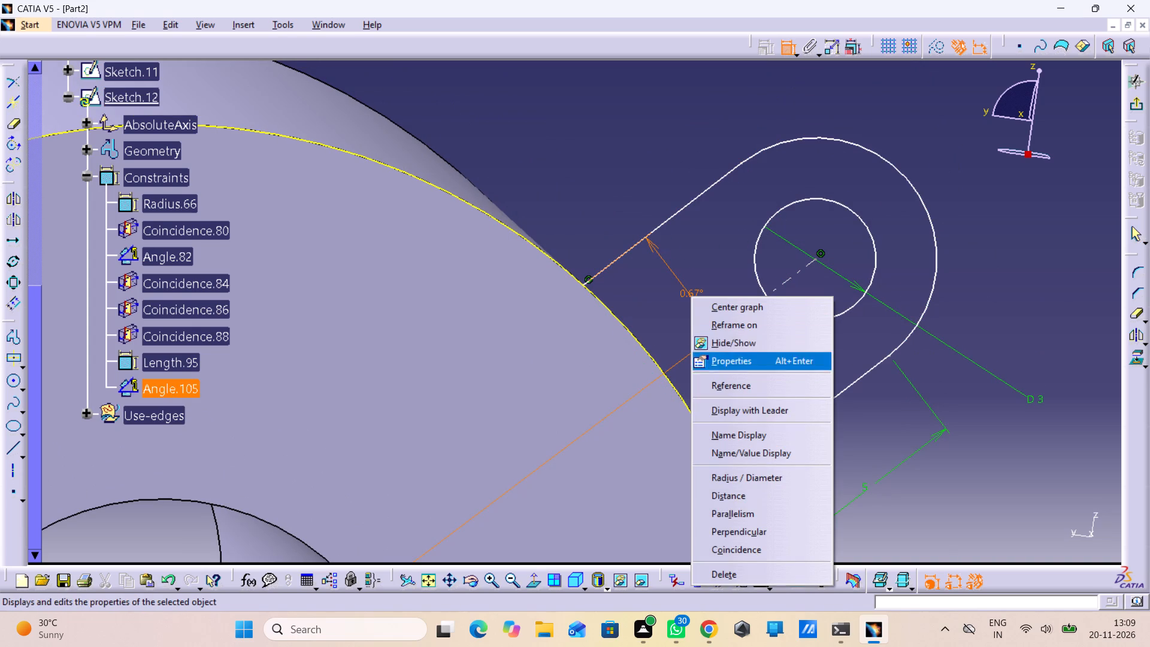
pyautogui.click(659, 319)
pyautogui.doubleClick(687, 291)
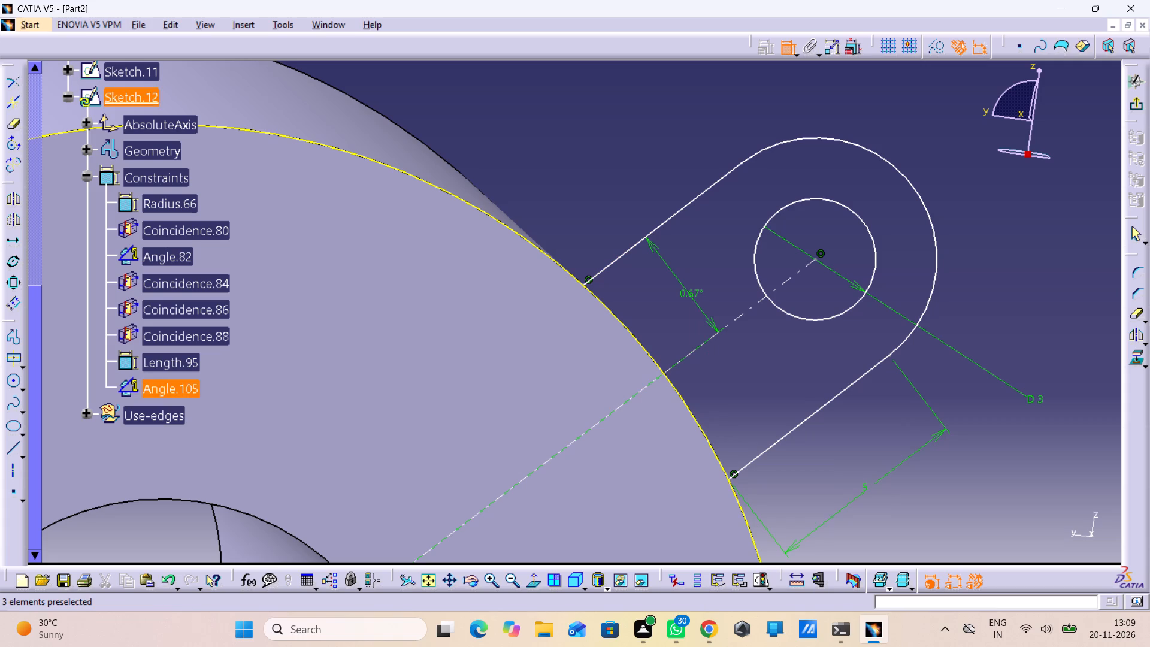
pyautogui.write('20.')
pyautogui.press('Return')
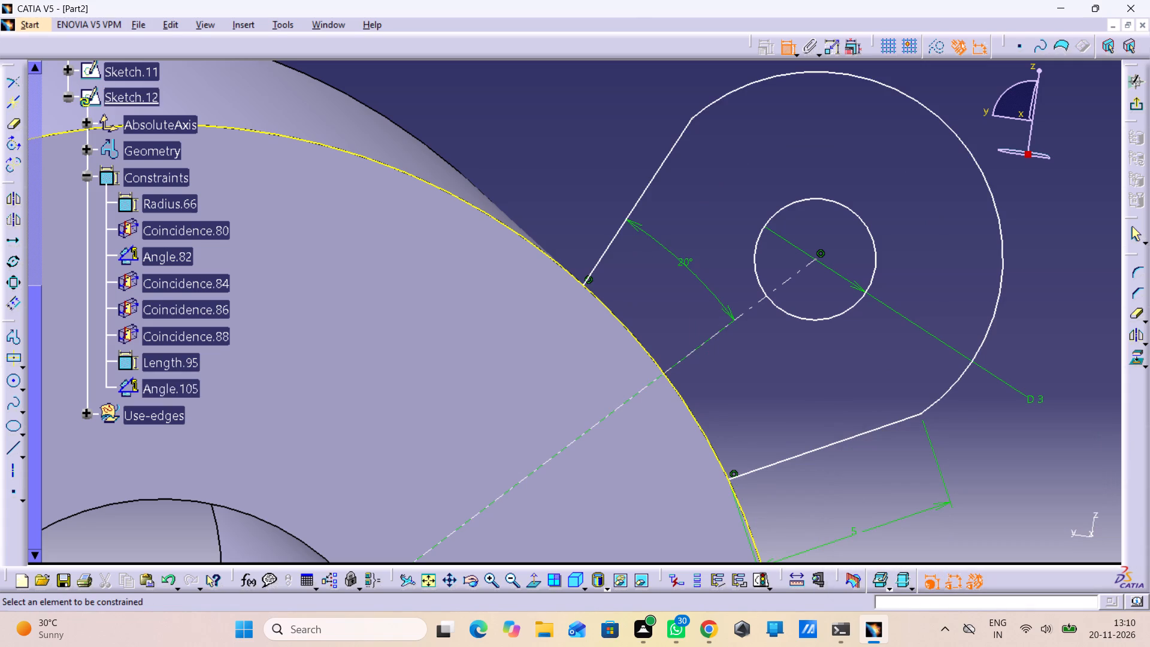
# Add tangency constraints between the lug's rounded end arc and each of its two side lines.
pyautogui.click(675, 146)
pyautogui.click(710, 107)
pyautogui.rightClick(710, 126)
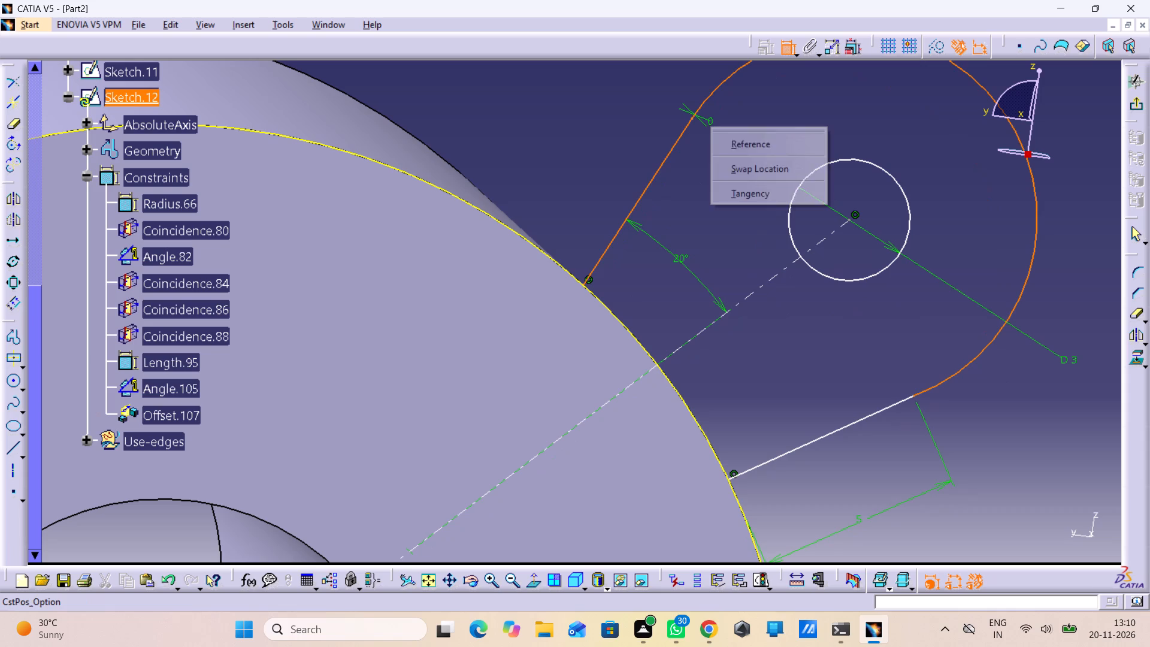
pyautogui.click(749, 191)
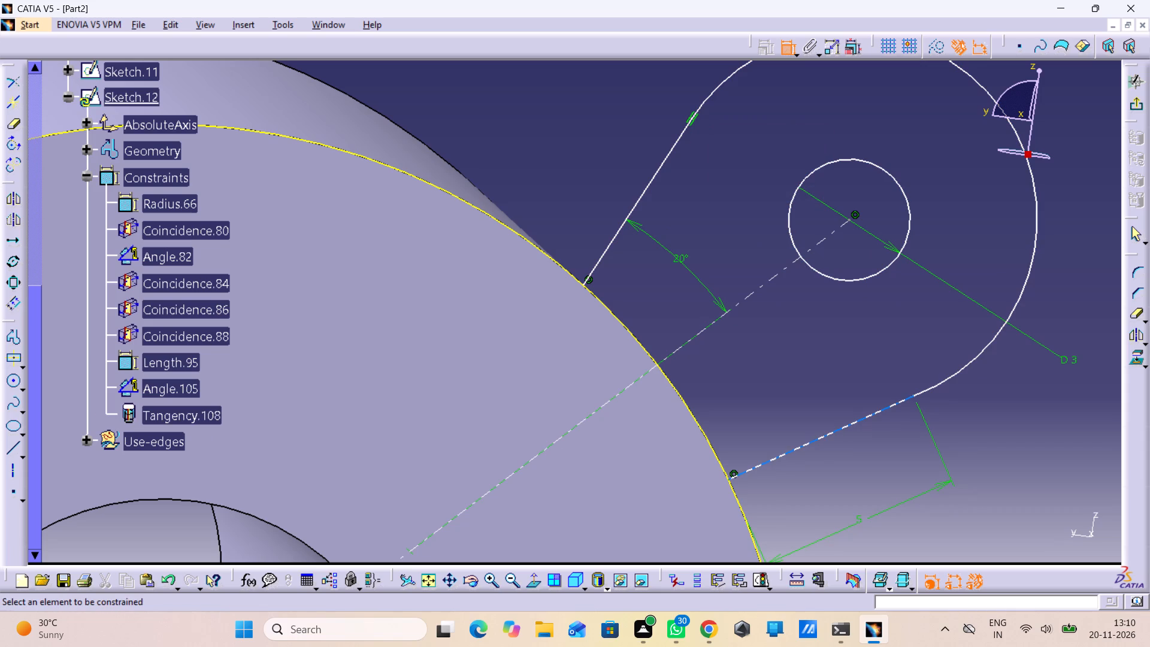
pyautogui.click(885, 410)
pyautogui.click(918, 392)
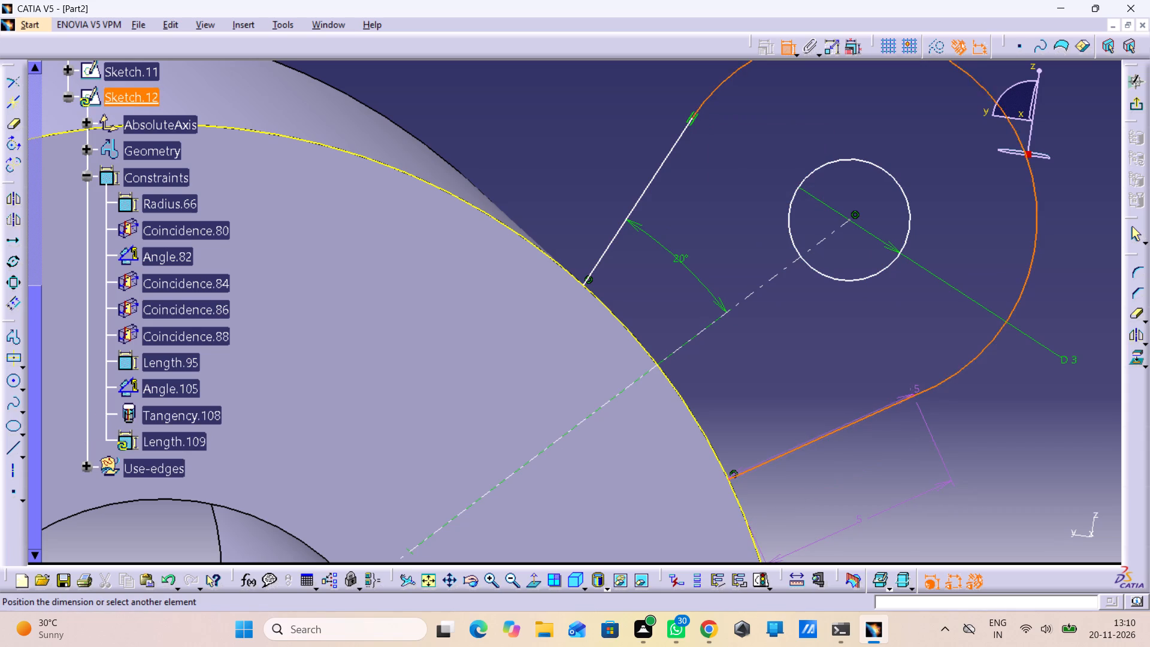
pyautogui.rightClick(900, 374)
pyautogui.click(924, 439)
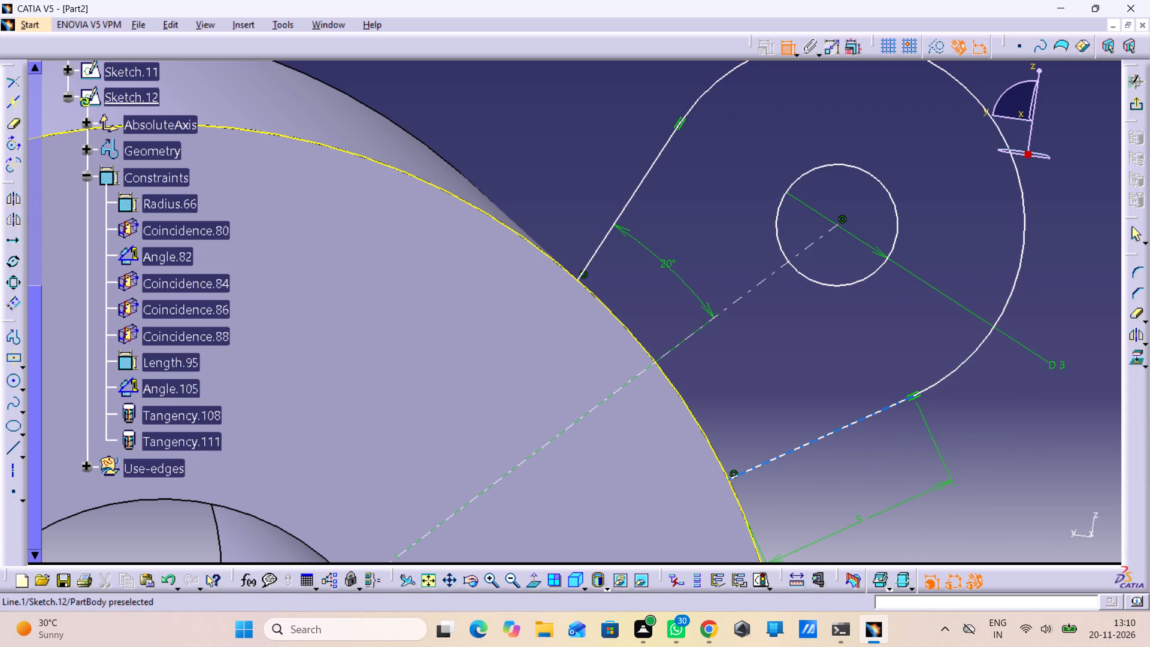
# Add an angle constraint between the lug's lower side line and its dashed centre line and set it to 20°.
pyautogui.click(812, 443)
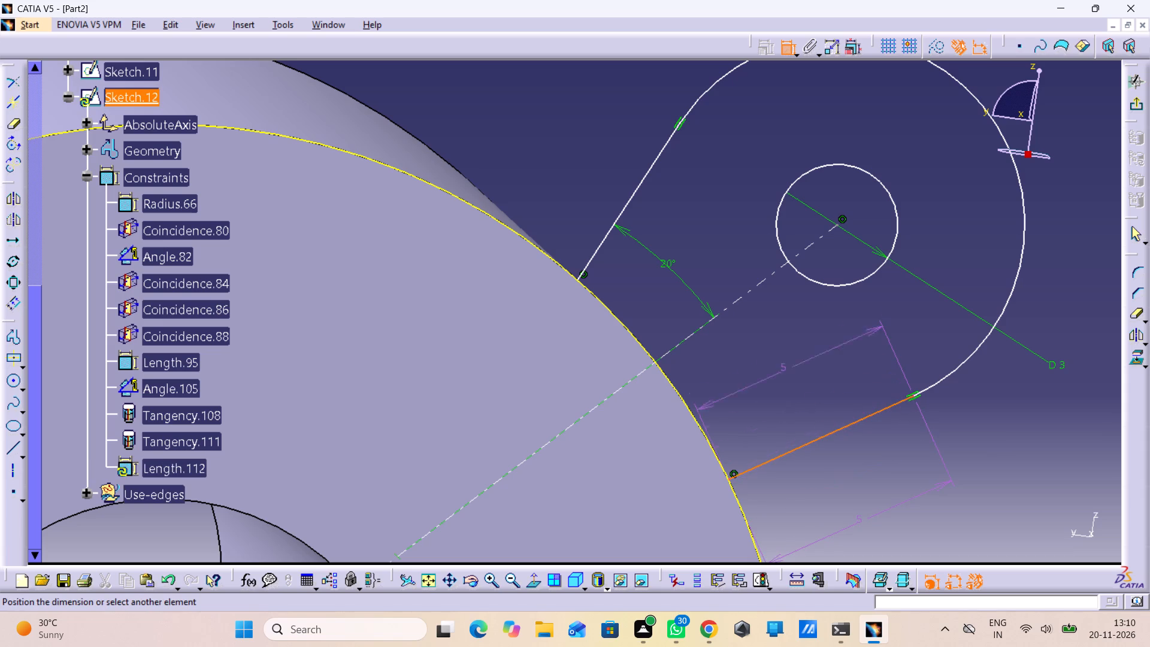
pyautogui.click(759, 282)
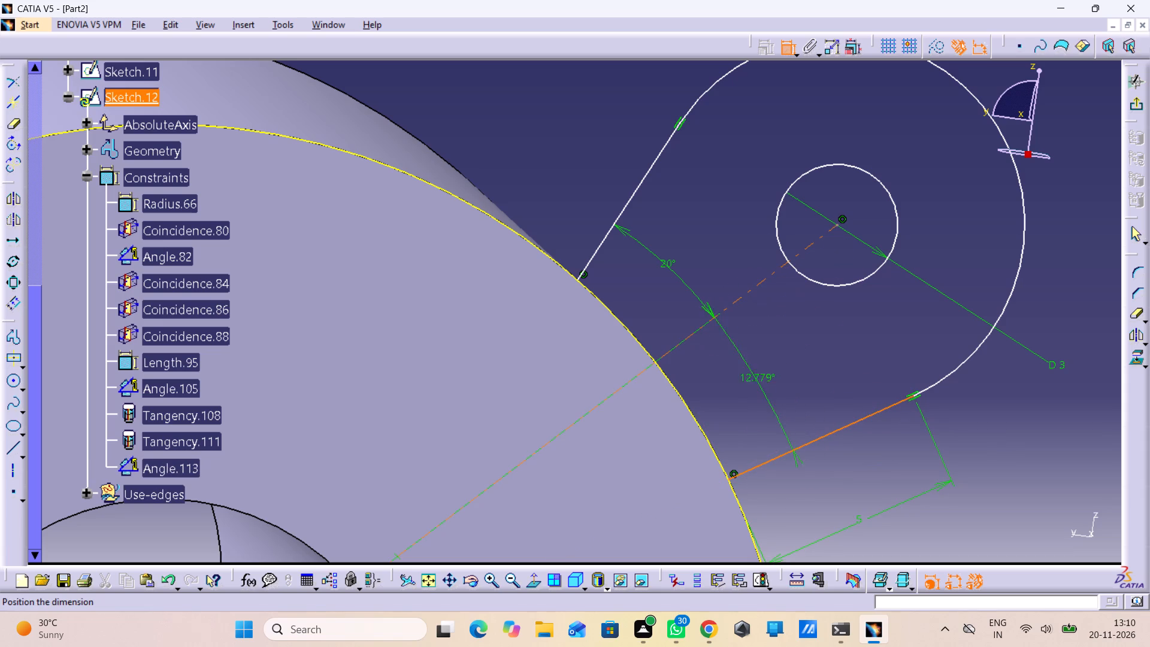
pyautogui.click(754, 386)
pyautogui.doubleClick(753, 380)
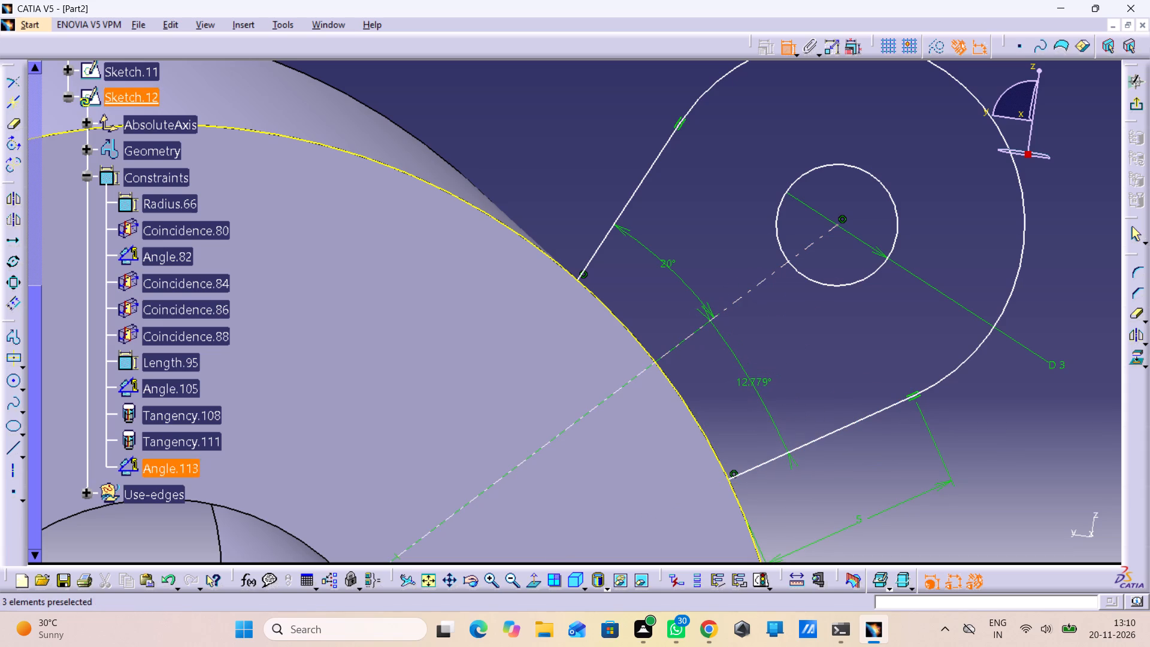
pyautogui.write('20')
pyautogui.press('Return')
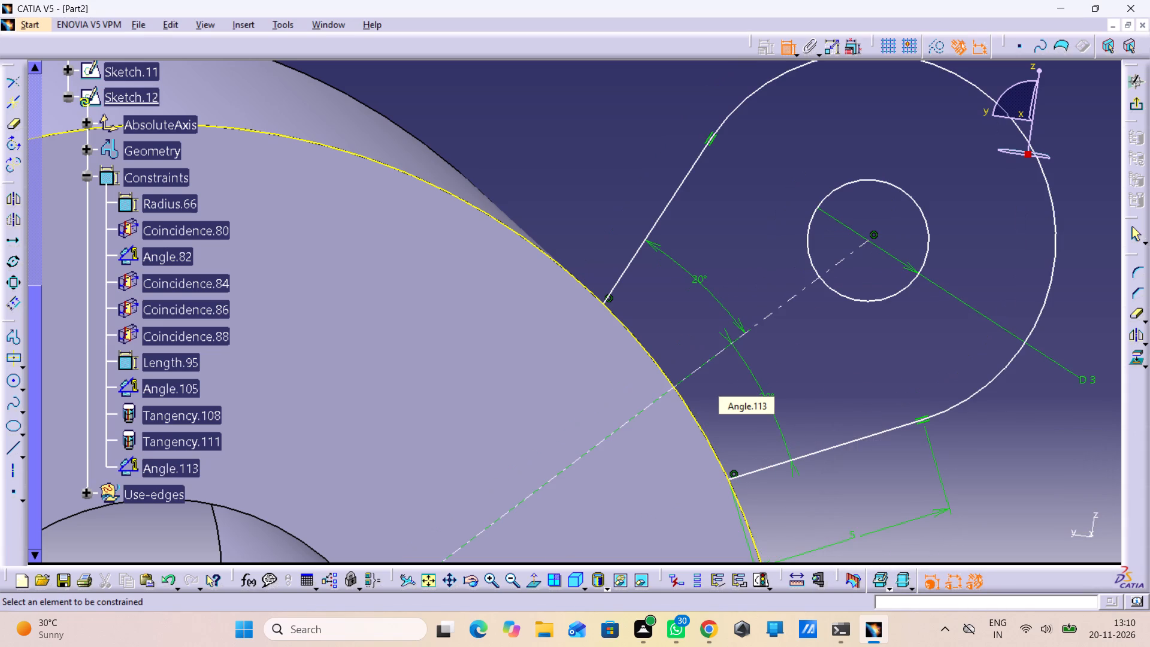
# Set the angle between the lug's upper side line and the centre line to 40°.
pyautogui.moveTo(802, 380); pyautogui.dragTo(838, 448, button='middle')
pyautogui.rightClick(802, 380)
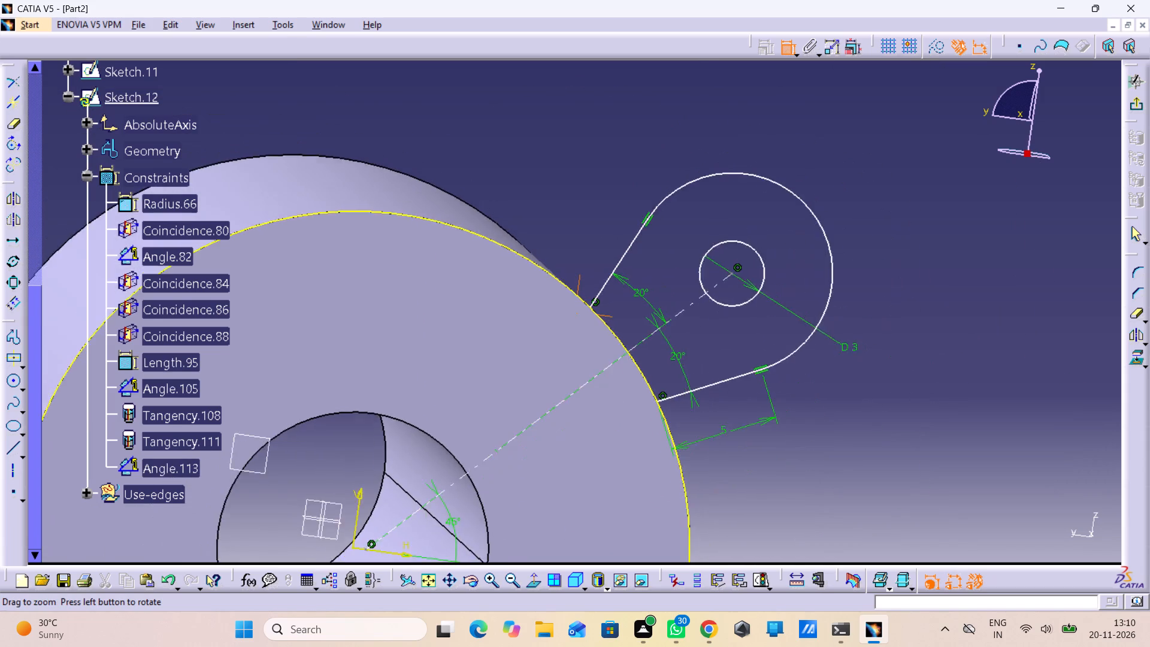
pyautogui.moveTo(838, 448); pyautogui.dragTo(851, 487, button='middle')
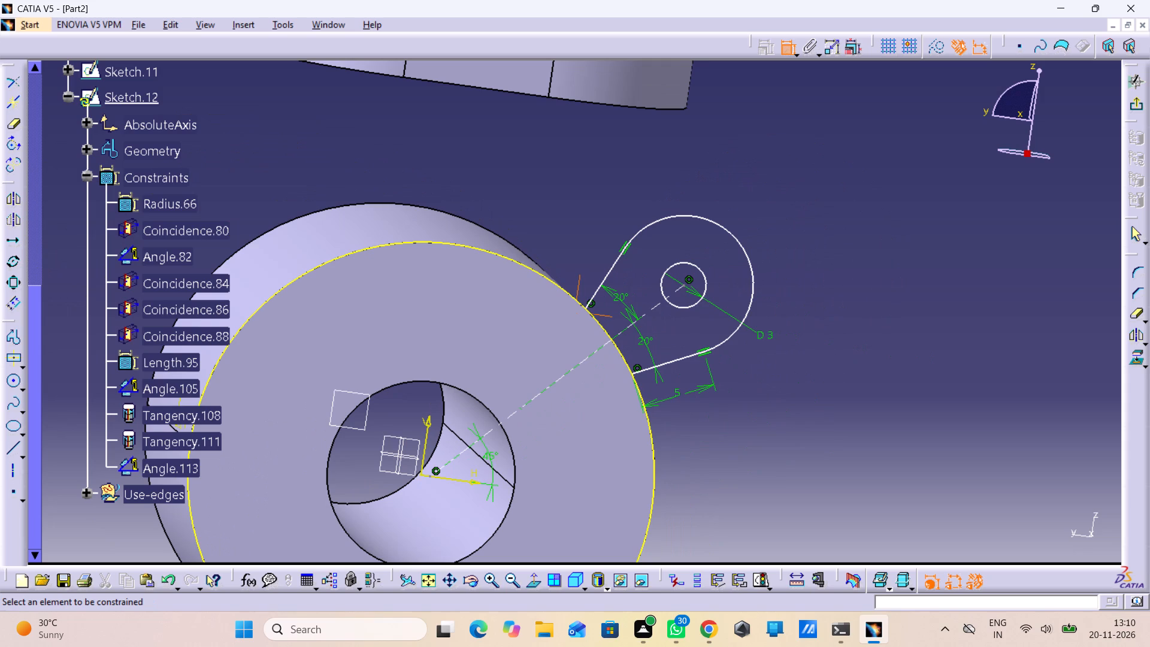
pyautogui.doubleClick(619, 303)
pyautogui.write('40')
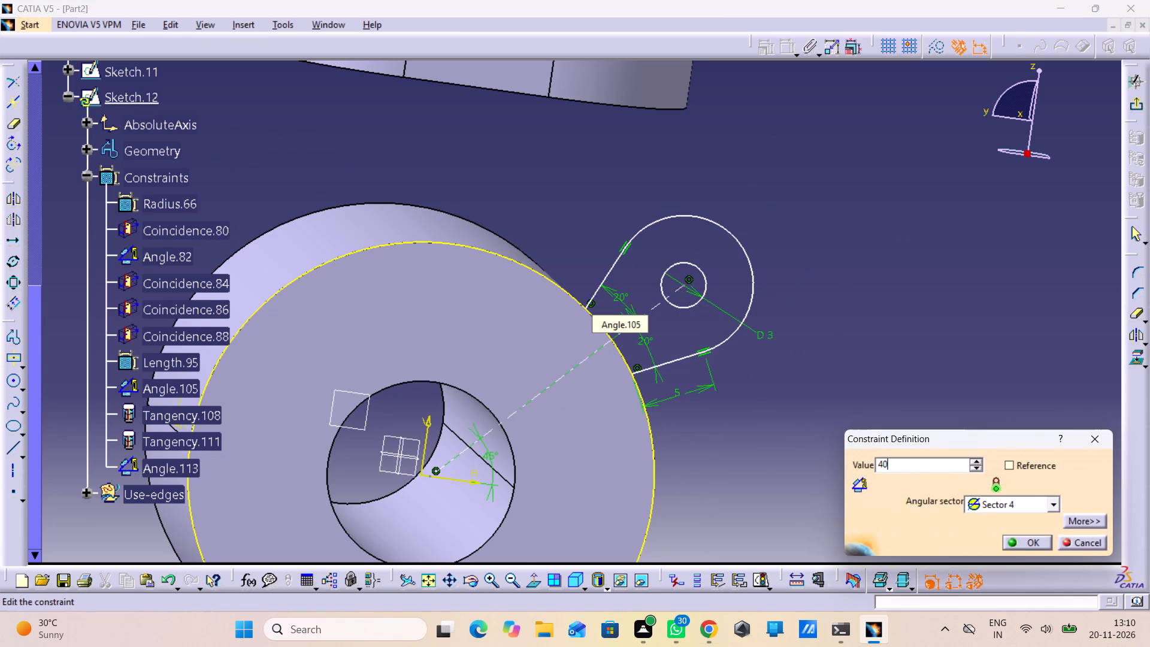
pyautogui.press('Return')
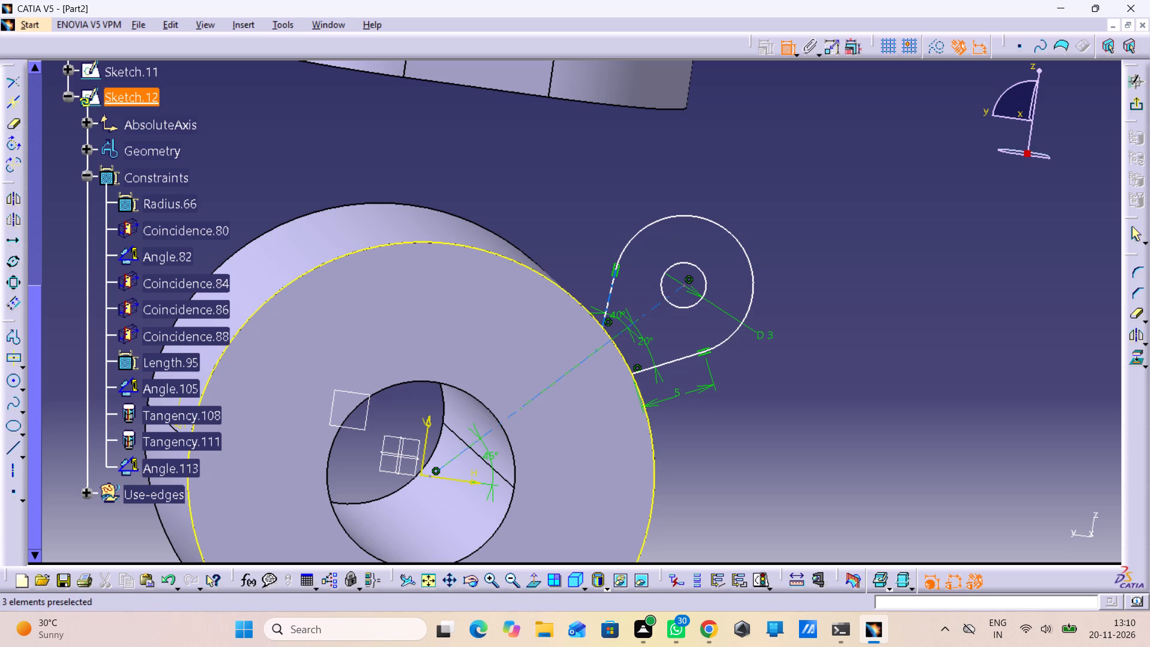
# Set the angle between the lug's upper side line and the centre line to 10°.
pyautogui.doubleClick(618, 313)
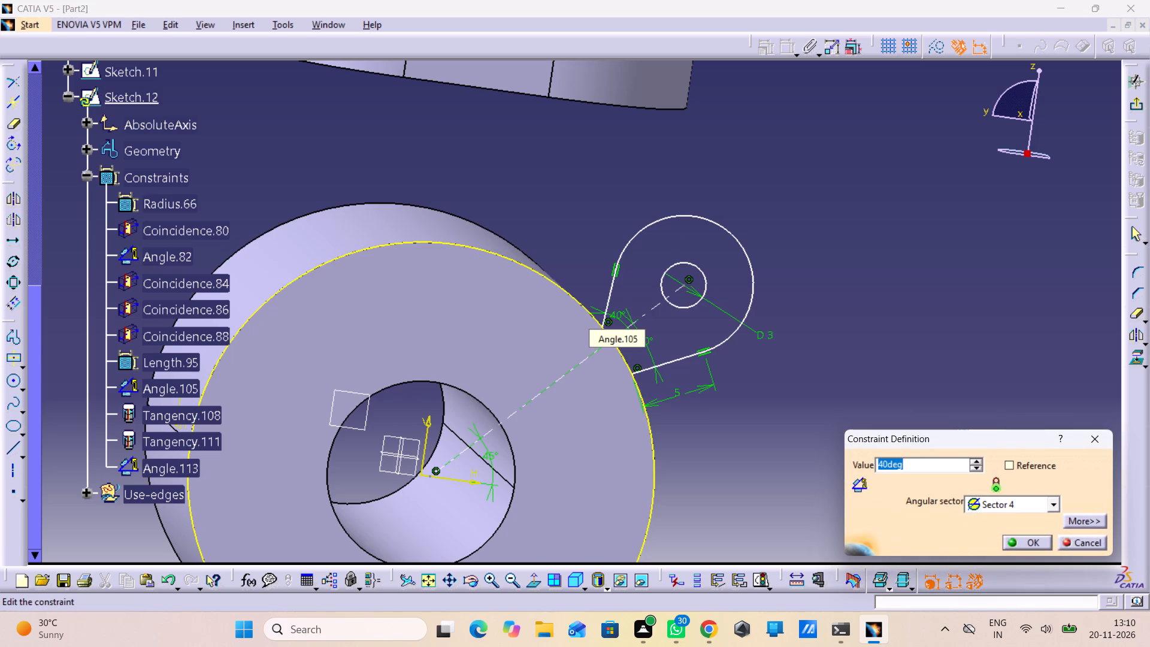
pyautogui.write('10')
pyautogui.press('Return')
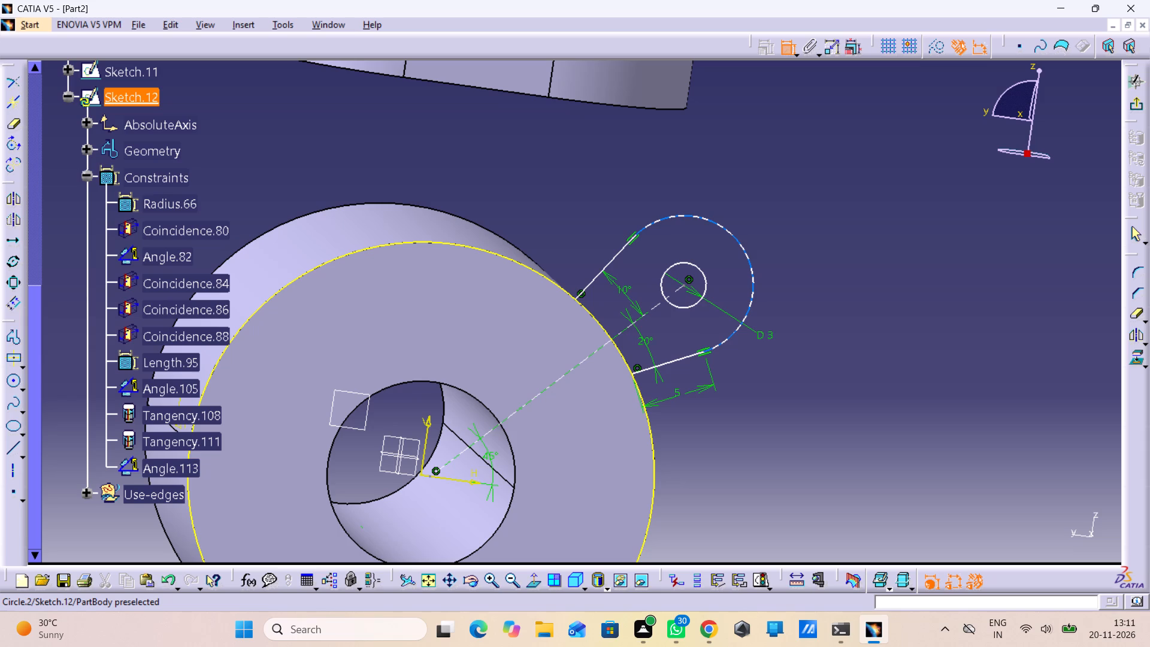
pyautogui.moveTo(576, 255); pyautogui.dragTo(570, 304, button='middle')
pyautogui.rightClick(576, 255)
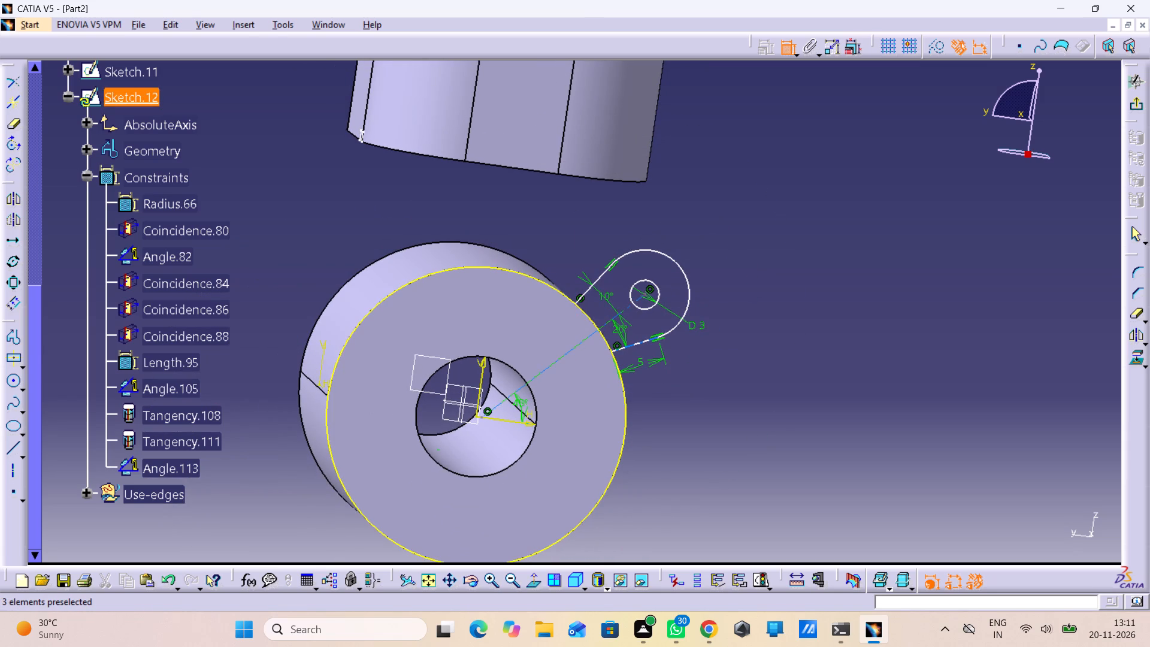
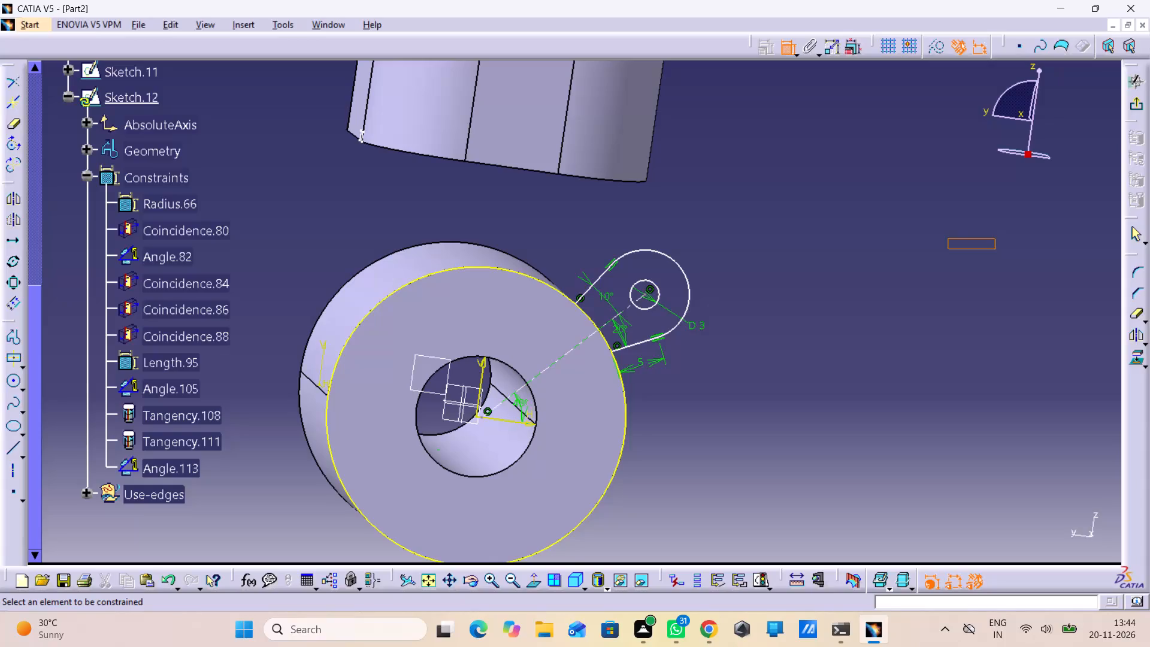
# Delete the two angle constraints between the lug's side lines and centre line, plus the lower side line's 5 mm length constraint.
pyautogui.click(779, 355)
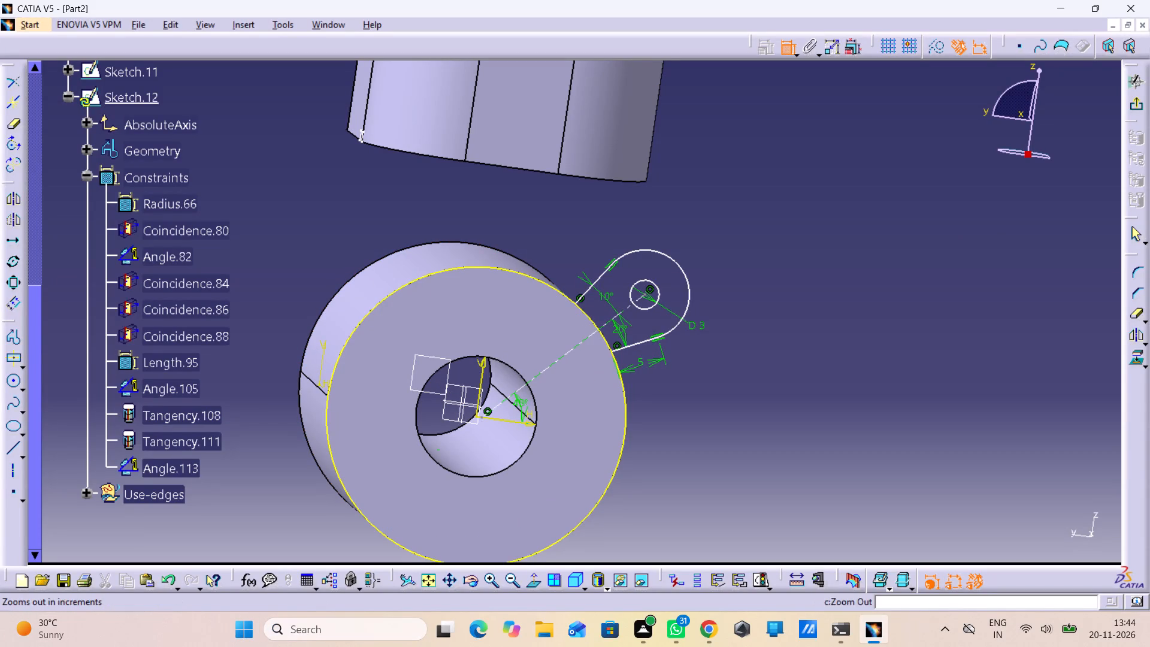
pyautogui.rightClick(615, 313)
pyautogui.click(789, 229)
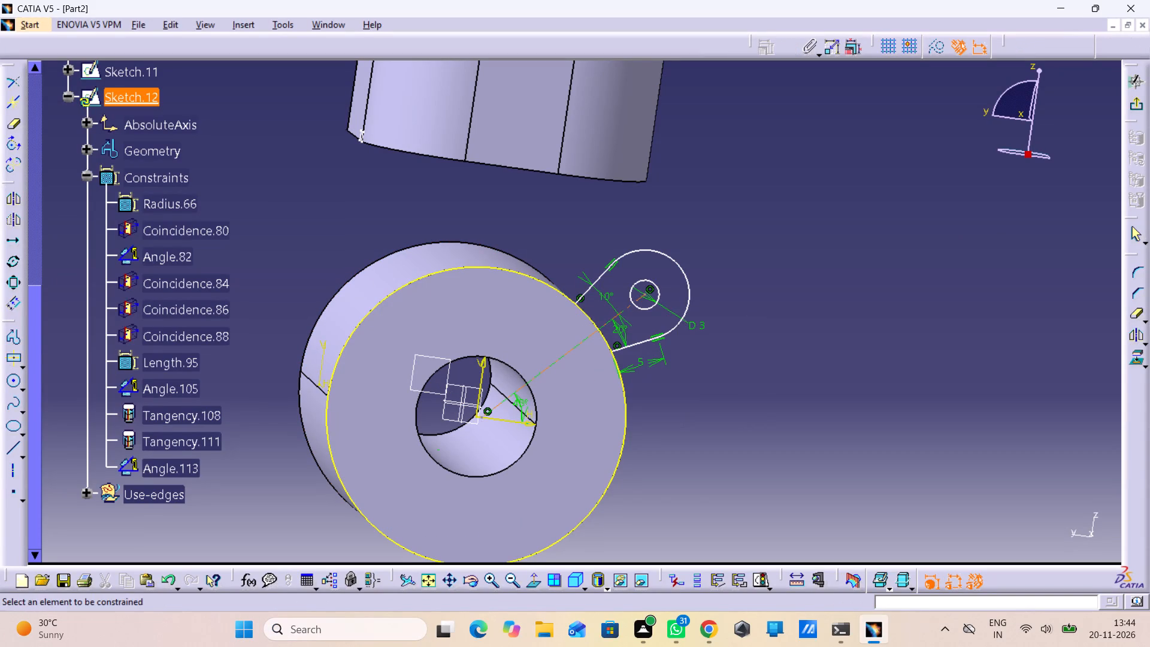
pyautogui.rightClick(603, 292)
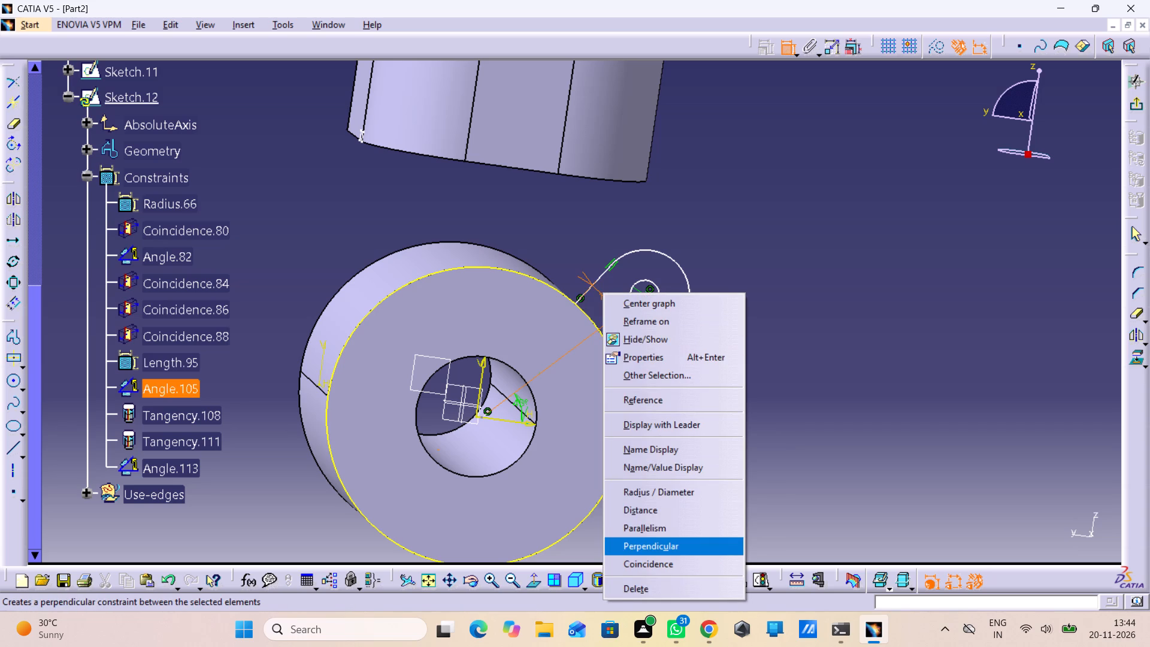
pyautogui.click(667, 589)
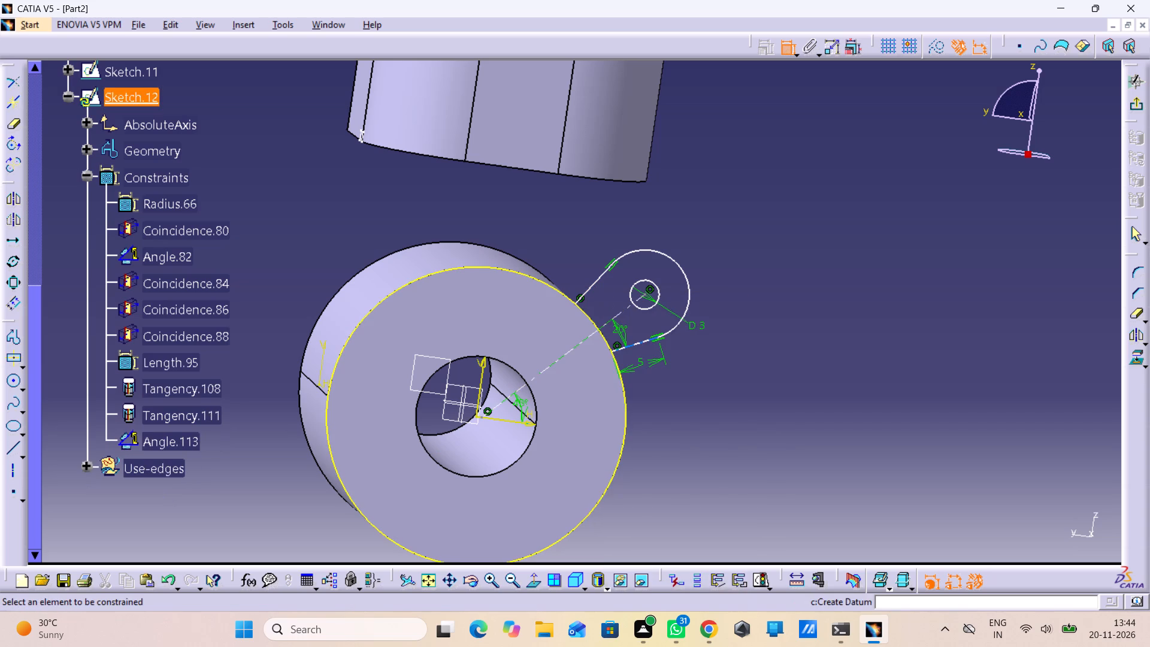
pyautogui.rightClick(615, 323)
pyautogui.moveTo(900, 253); pyautogui.dragTo(904, 264)
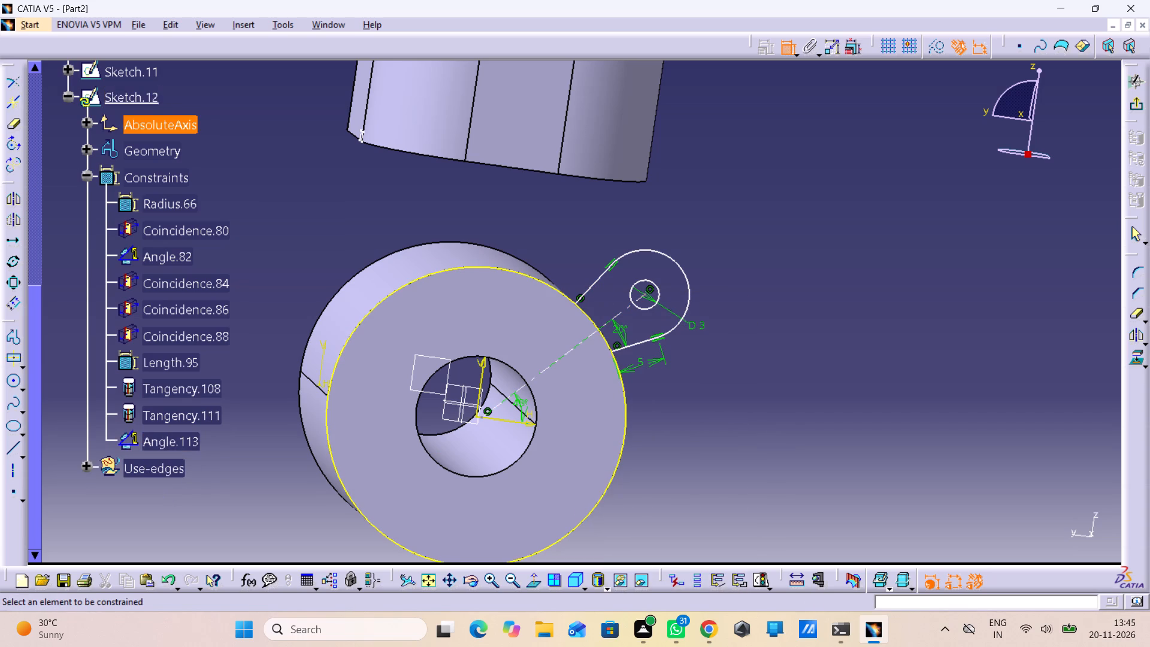
pyautogui.rightClick(624, 333)
pyautogui.click(654, 328)
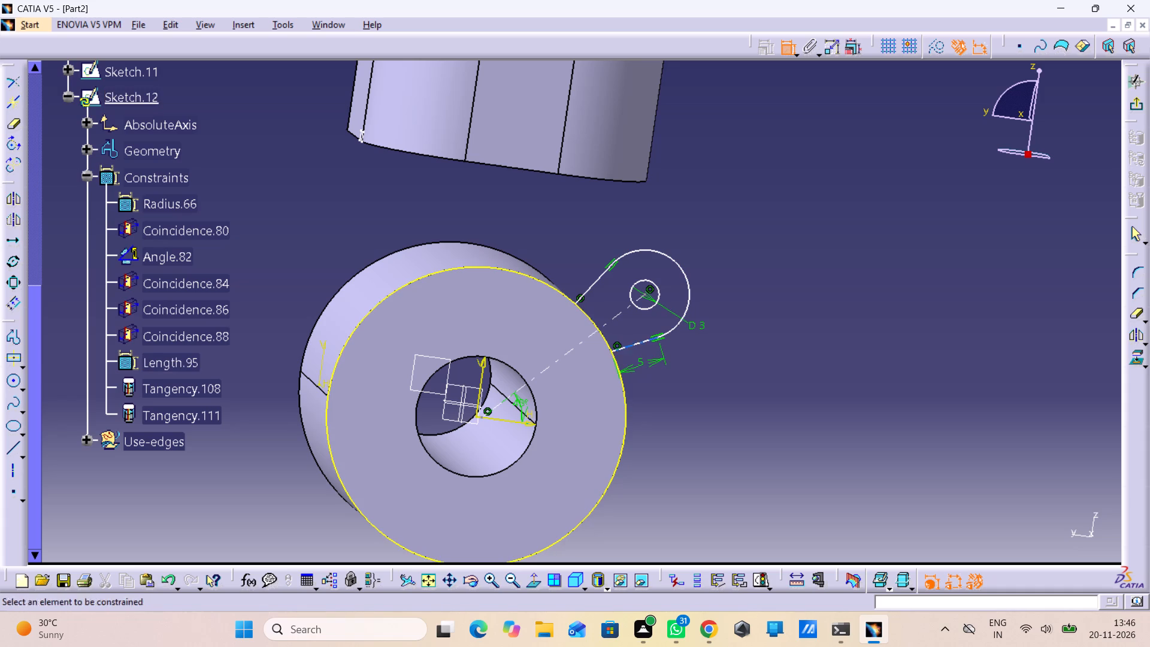
pyautogui.rightClick(656, 358)
pyautogui.click(684, 353)
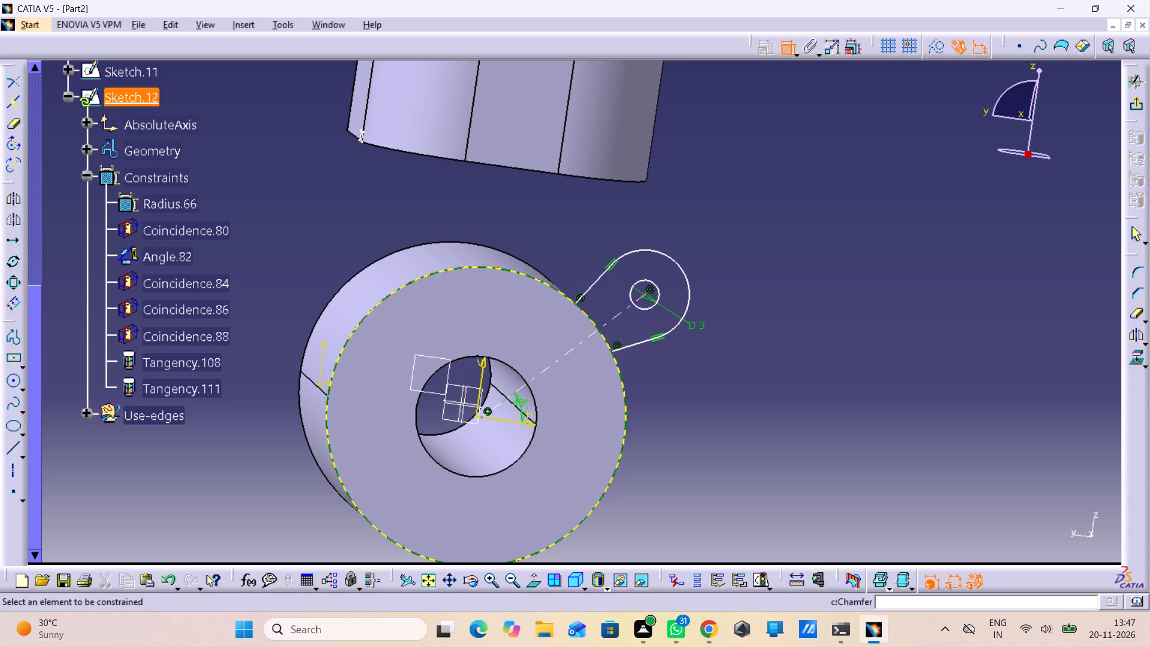
# View the sketch face-on, add an angle constraint between the lug's two side lines and set it to 40°.
pyautogui.click(532, 581)
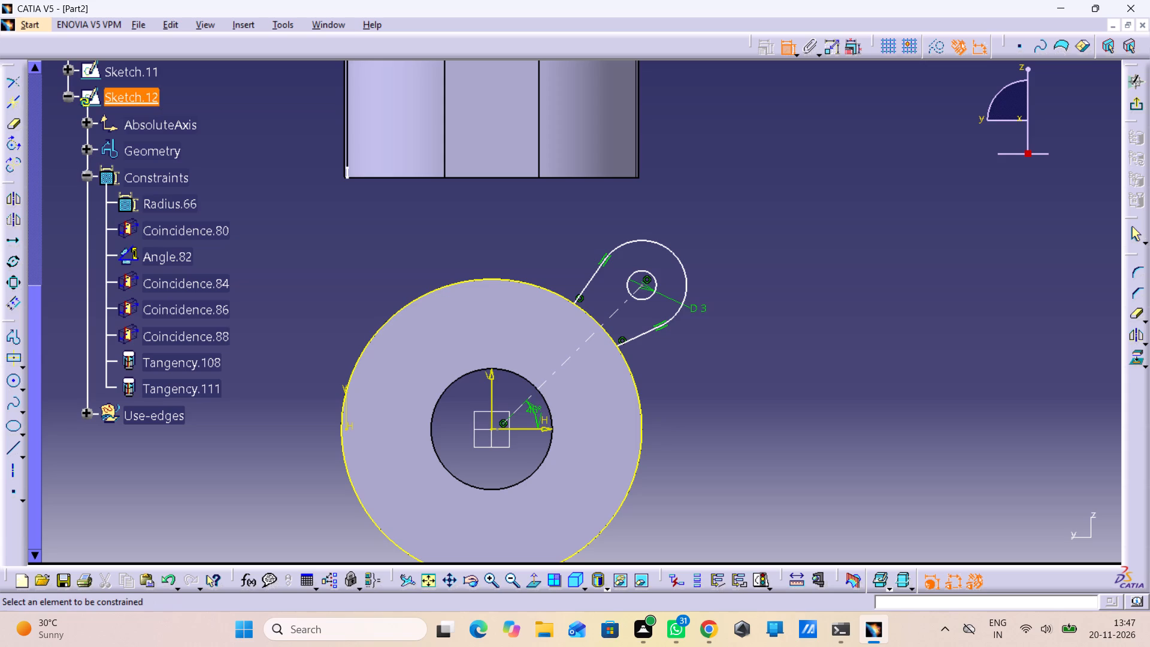
pyautogui.moveTo(529, 419); pyautogui.dragTo(497, 315, button='middle')
pyautogui.rightClick(529, 419)
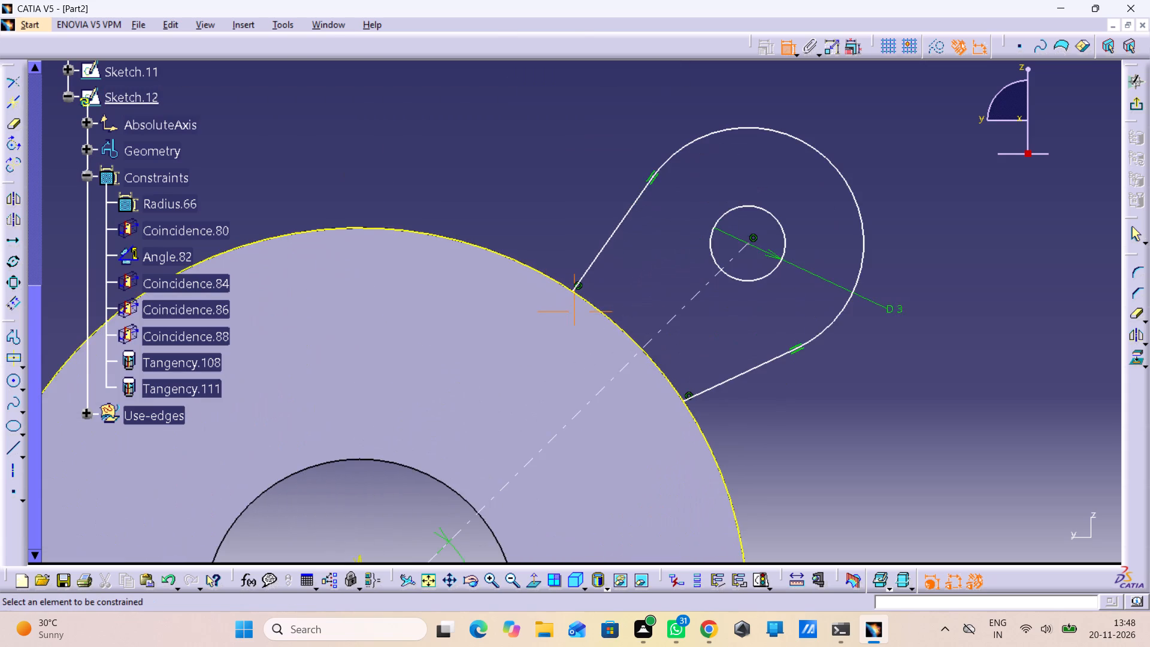
pyautogui.moveTo(486, 409); pyautogui.dragTo(516, 183, button='middle')
pyautogui.moveTo(491, 349); pyautogui.dragTo(537, 367)
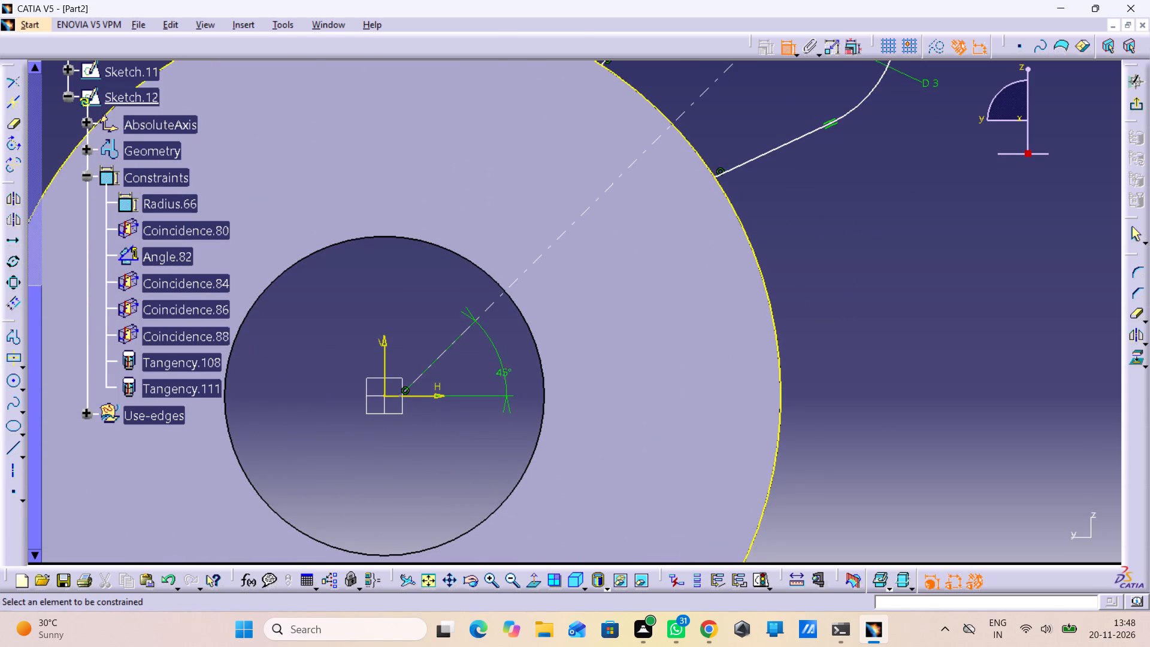
pyautogui.moveTo(537, 367); pyautogui.dragTo(653, 318)
pyautogui.moveTo(681, 299); pyautogui.dragTo(693, 343, button='middle')
pyautogui.rightClick(682, 297)
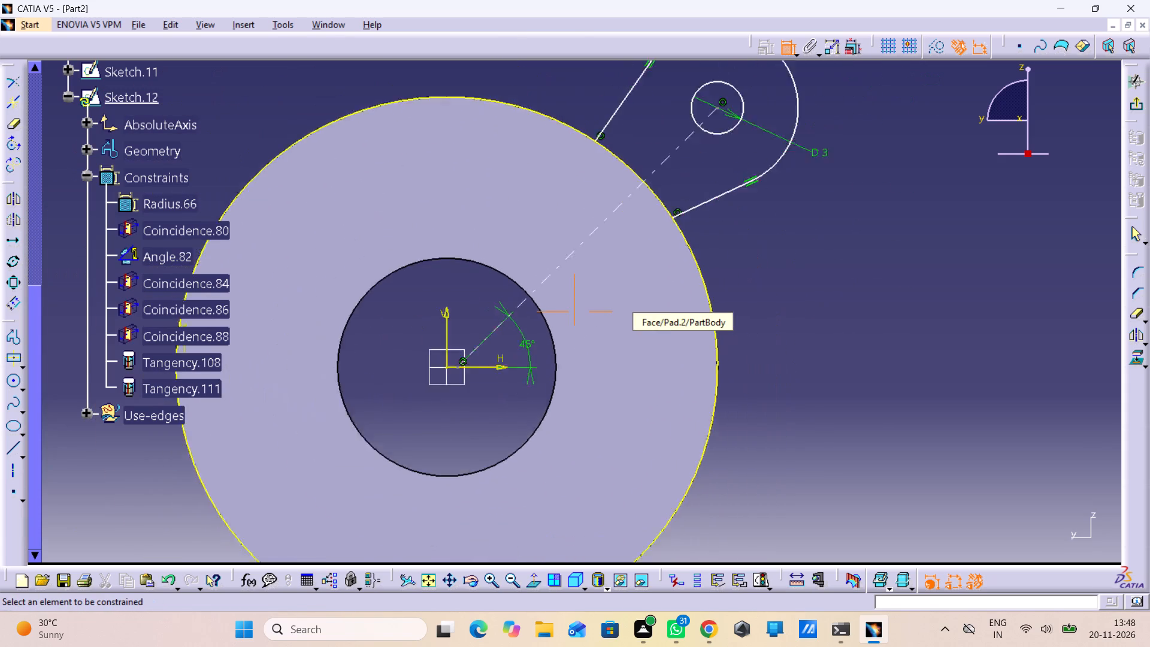
pyautogui.moveTo(693, 343); pyautogui.dragTo(706, 386, button='middle')
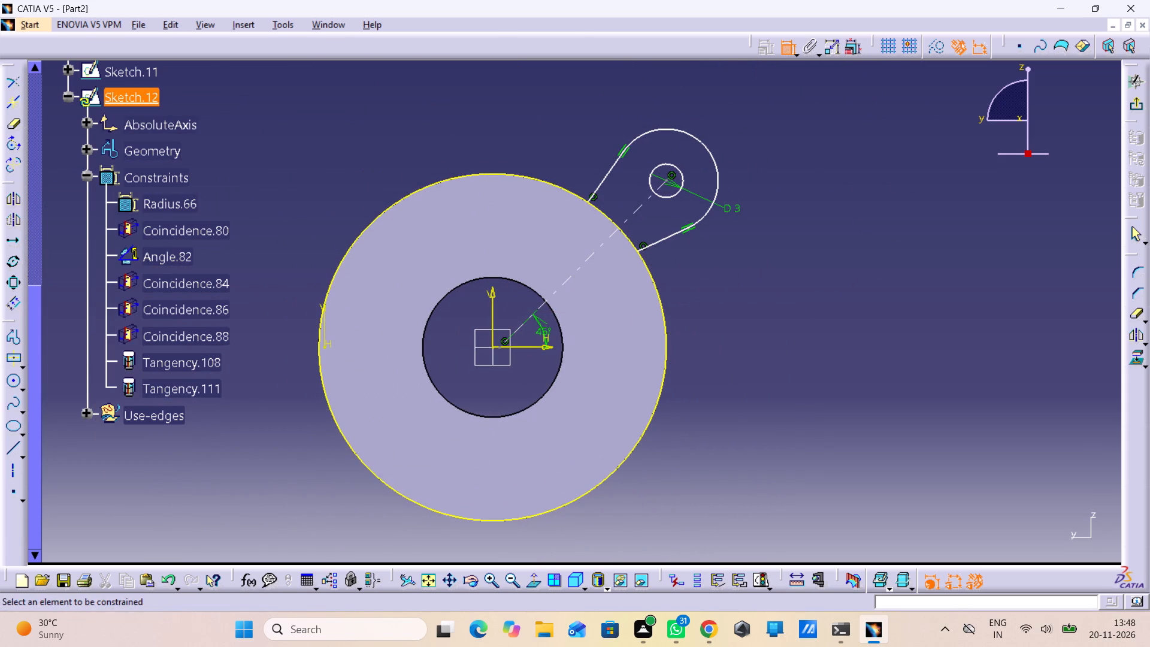
pyautogui.moveTo(614, 163); pyautogui.dragTo(622, 172)
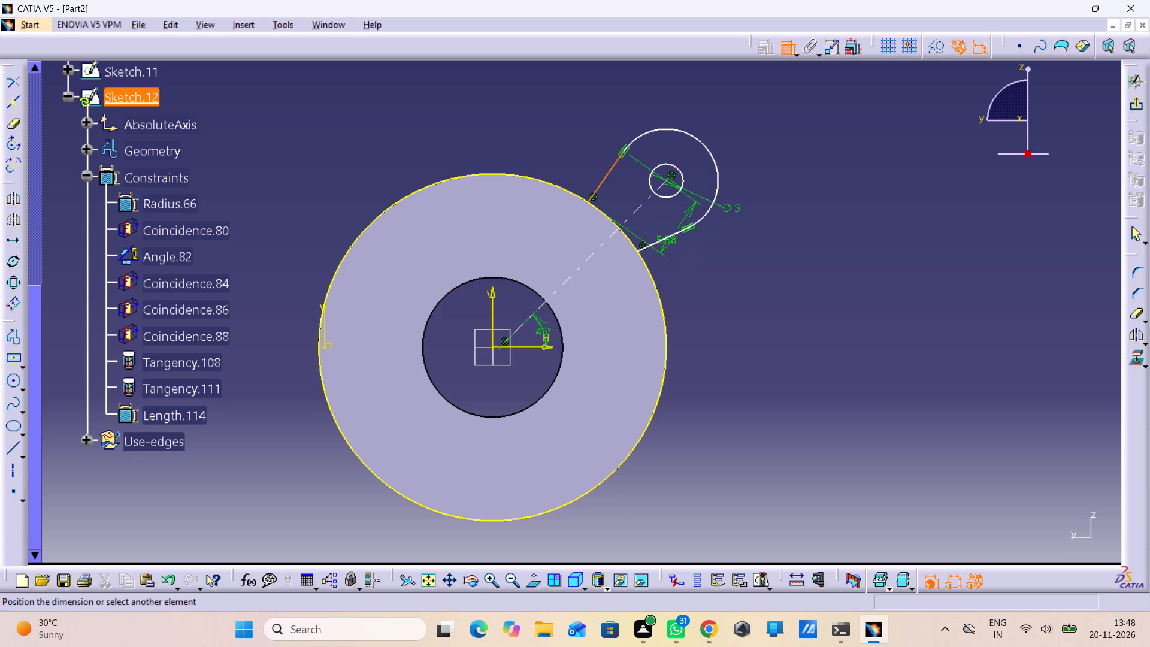
pyautogui.click(665, 241)
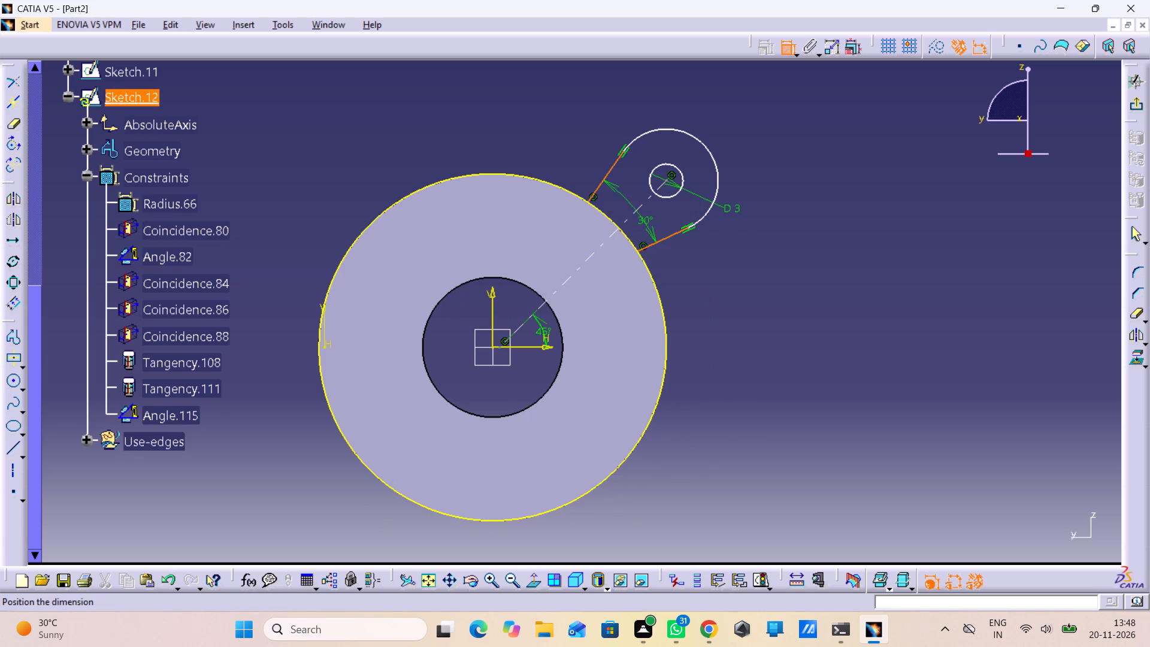
pyautogui.click(649, 225)
pyautogui.doubleClick(649, 225)
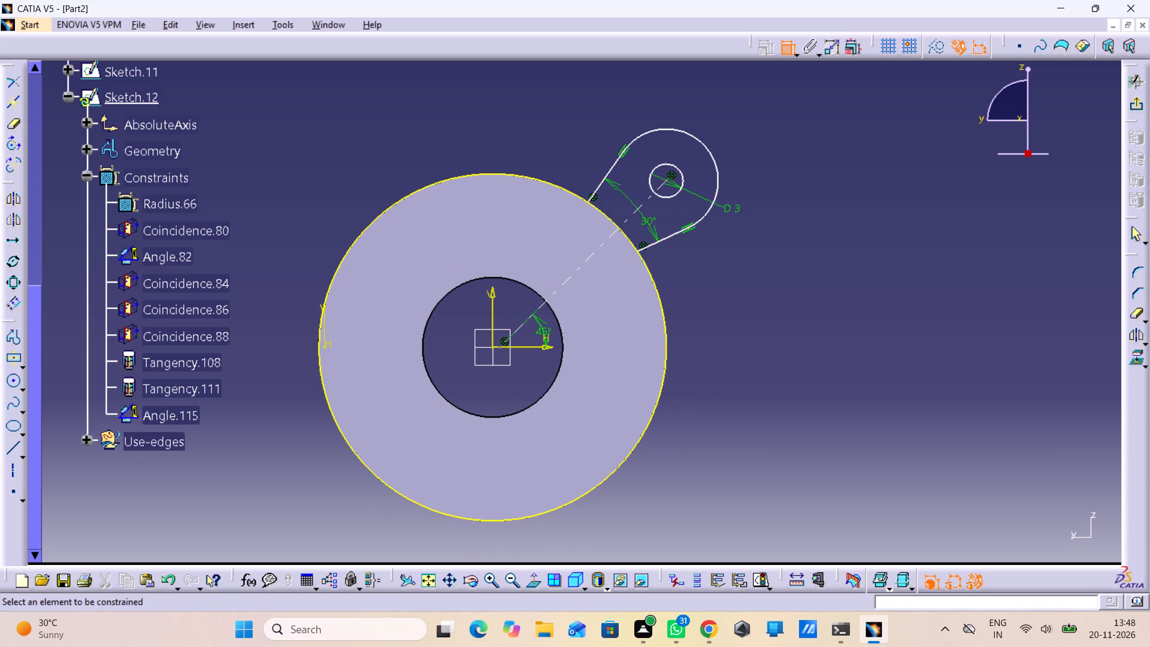
pyautogui.click(640, 220)
pyautogui.doubleClick(652, 223)
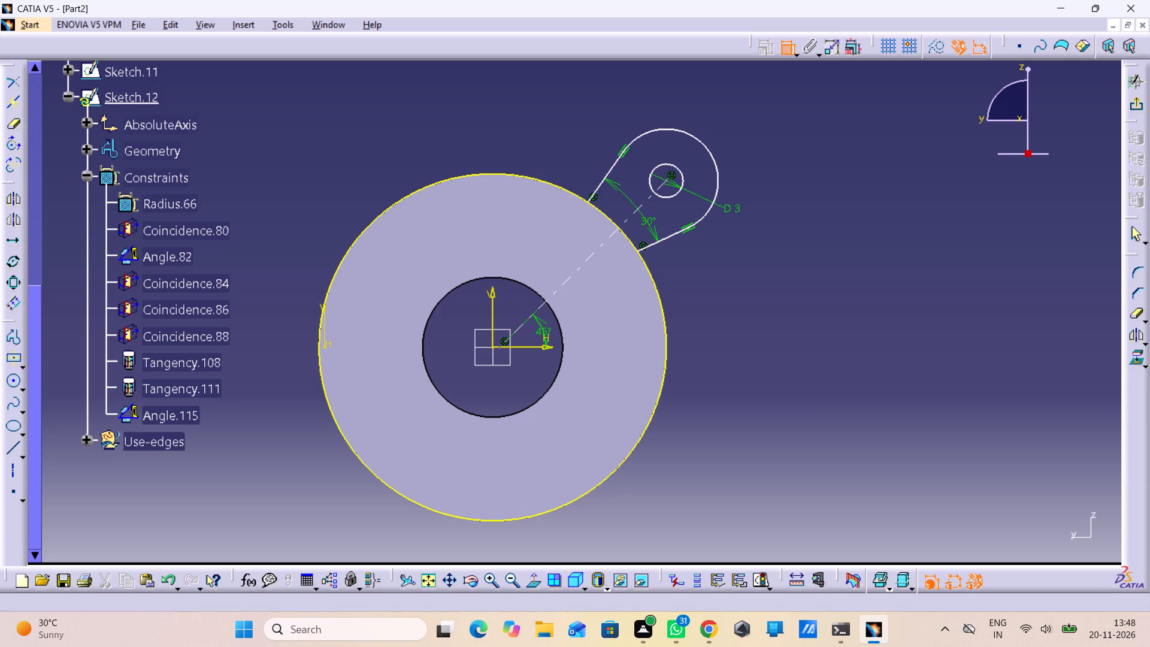
pyautogui.write('40')
pyautogui.press('Return')
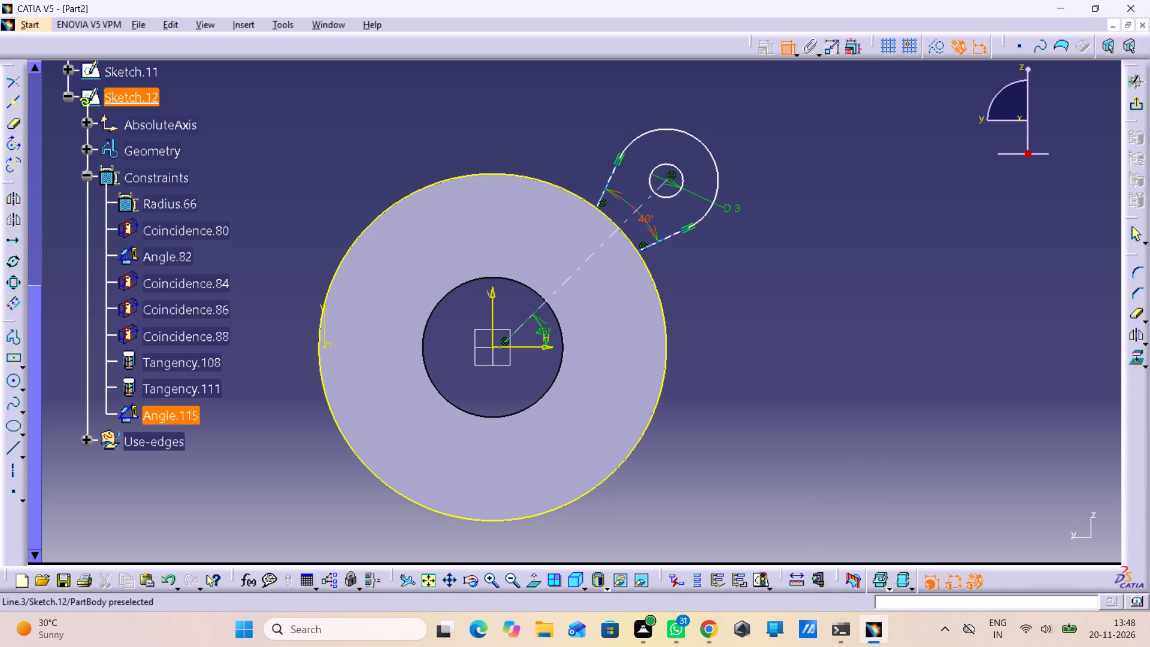
# Add a radius constraint to the lug's rounded end arc and set it to 3 mm.
pyautogui.click(712, 153)
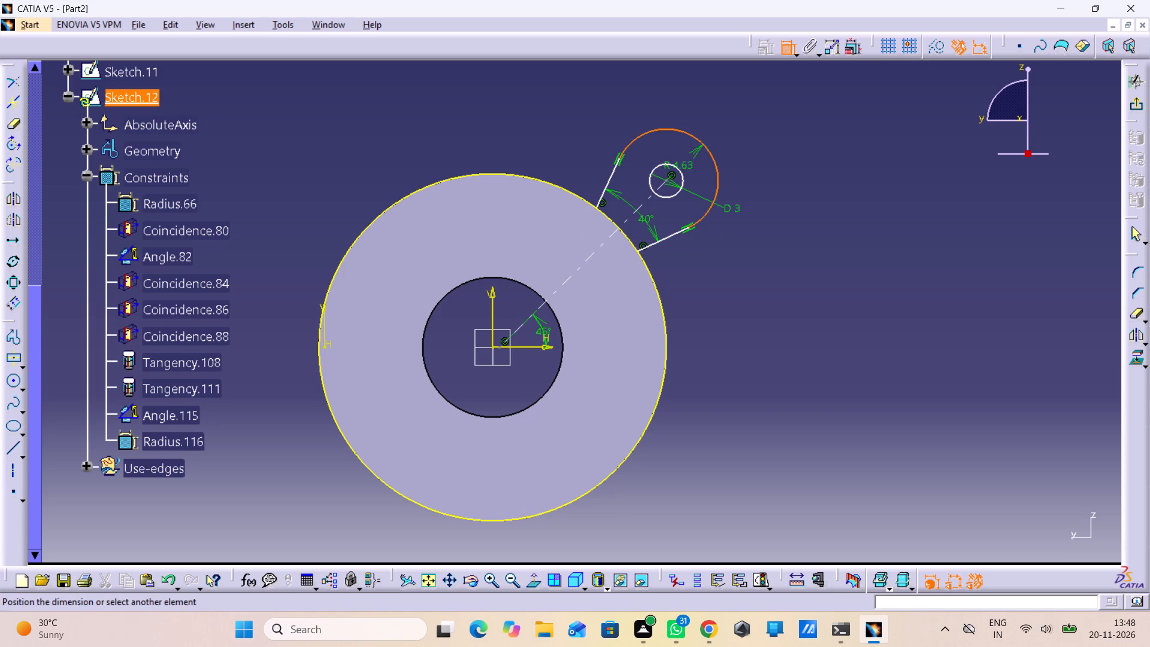
pyautogui.click(752, 175)
pyautogui.doubleClick(752, 171)
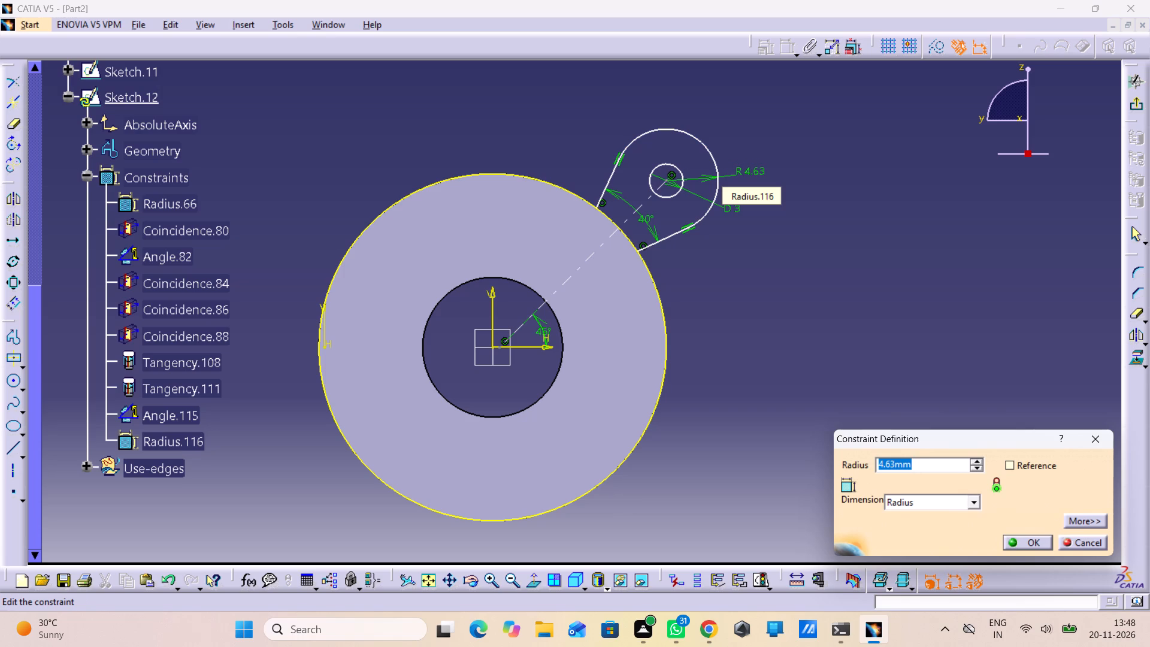
pyautogui.press('3')
pyautogui.press('Return')
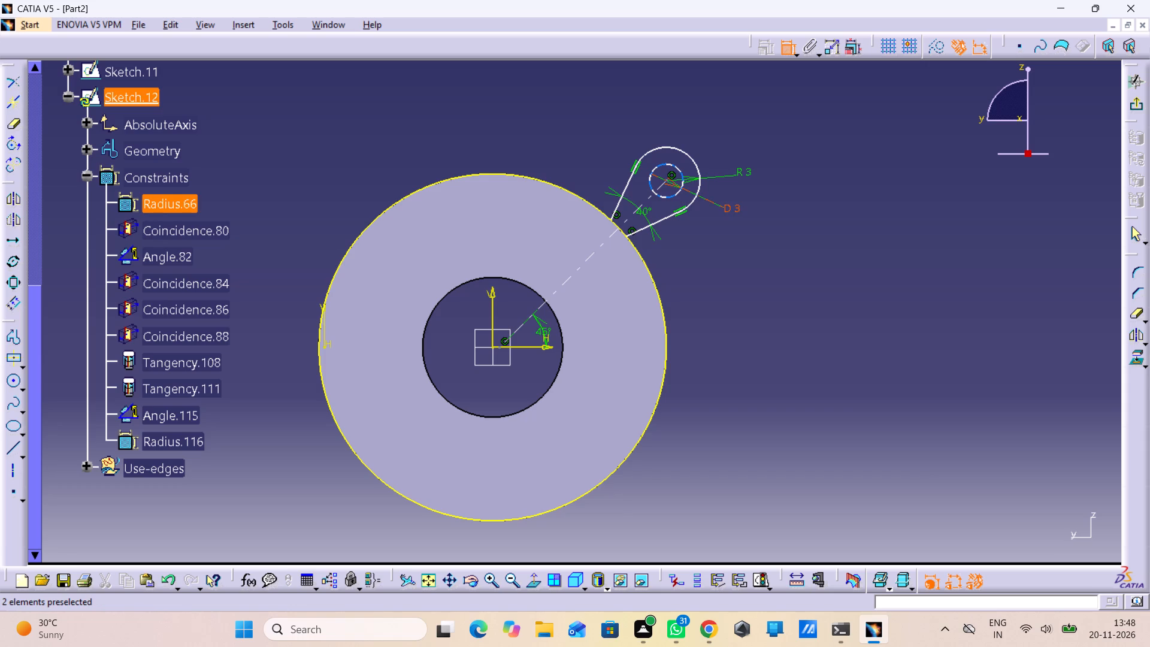
# Switch the dimension type of the lug's small hole circle from diameter to radius.
pyautogui.click(727, 208)
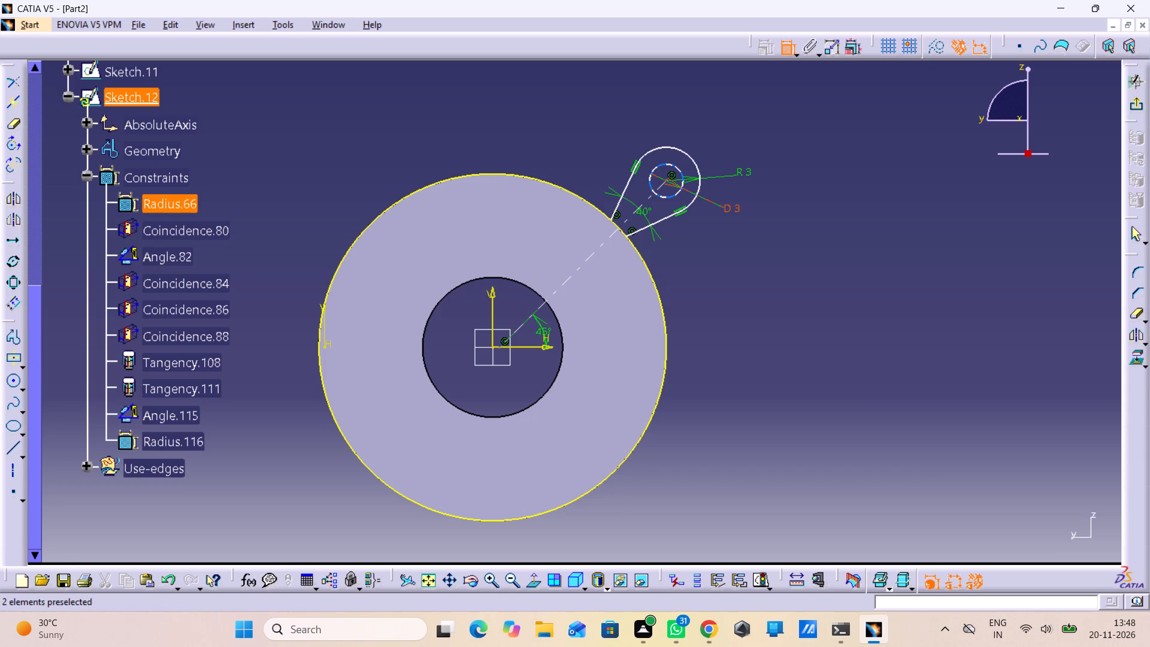
pyautogui.doubleClick(727, 208)
pyautogui.click(943, 464)
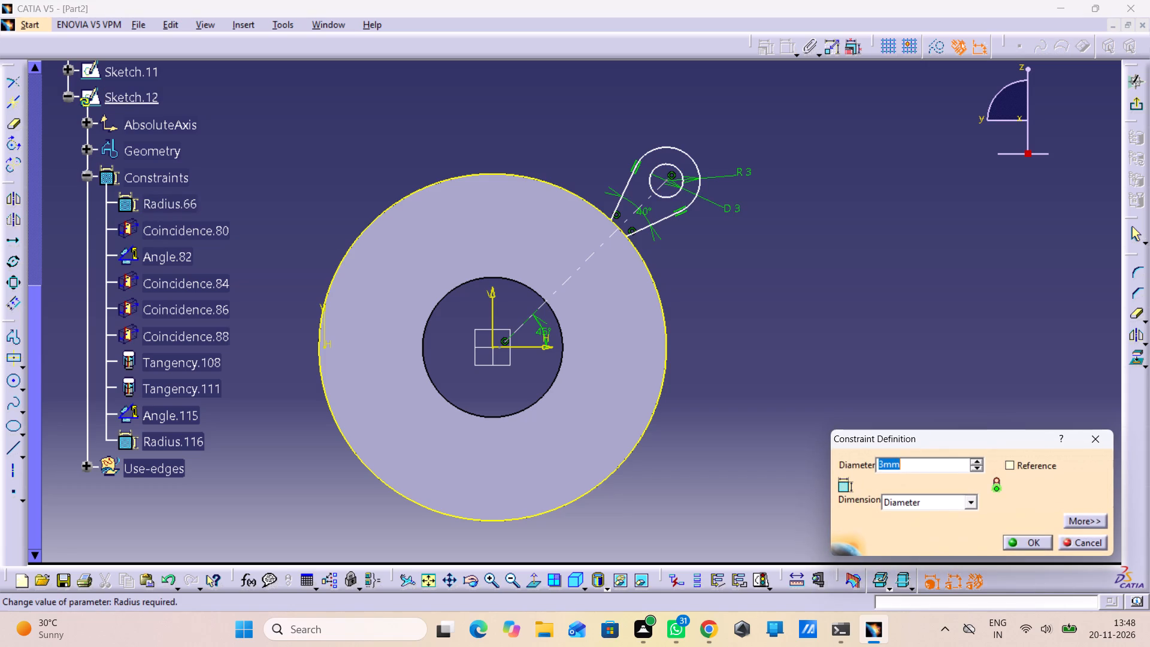
pyautogui.click(924, 495)
pyautogui.click(909, 518)
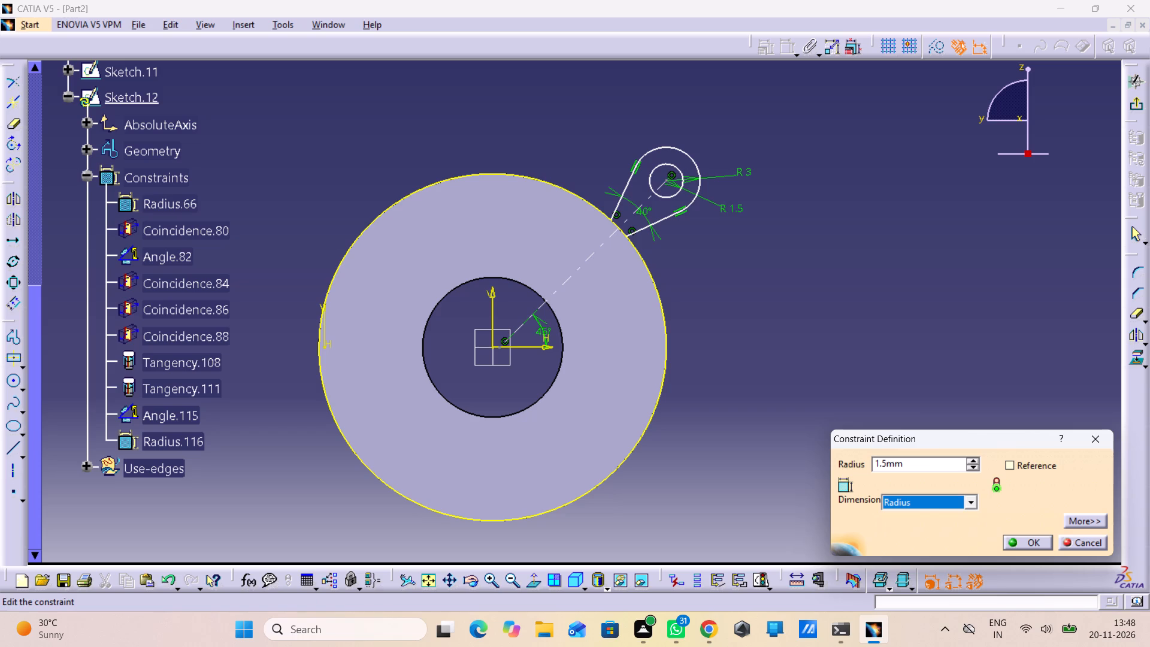
pyautogui.click(1033, 543)
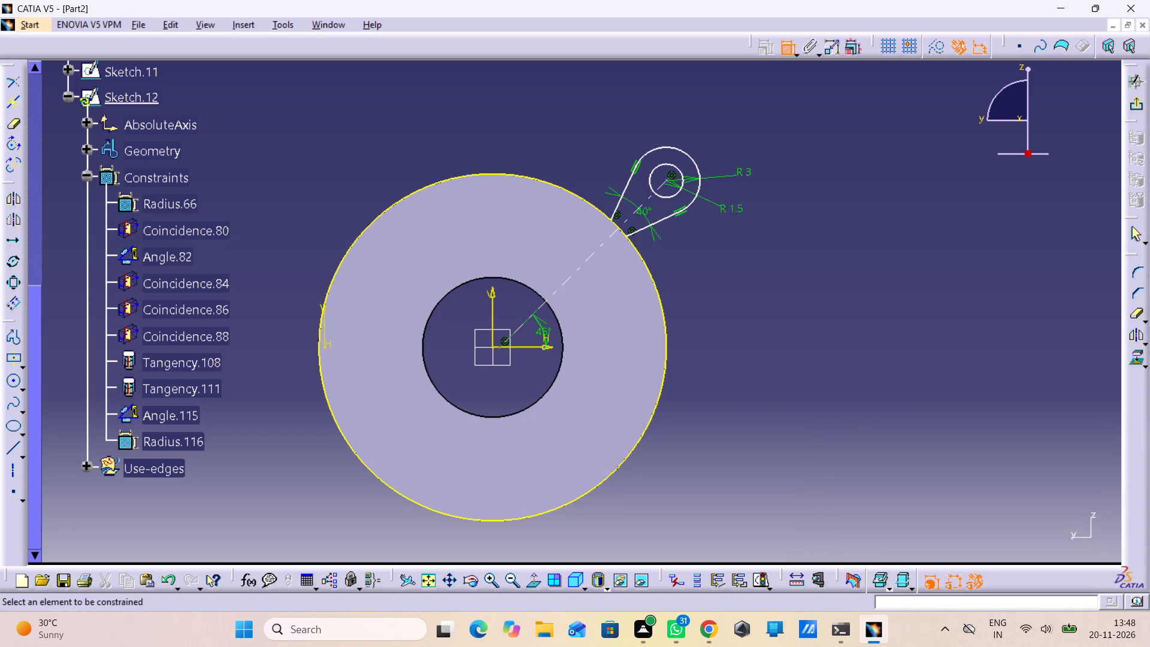
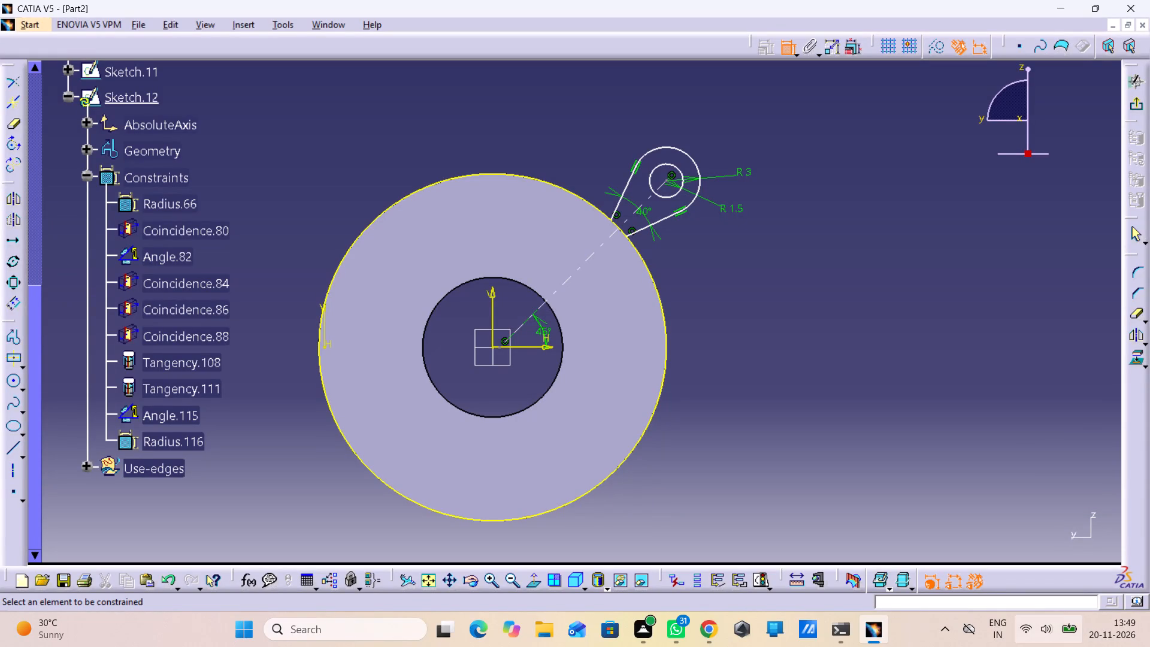
# Delete the 40° angle constraint between the lug's two side lines.
pyautogui.rightClick(633, 199)
pyautogui.click(730, 484)
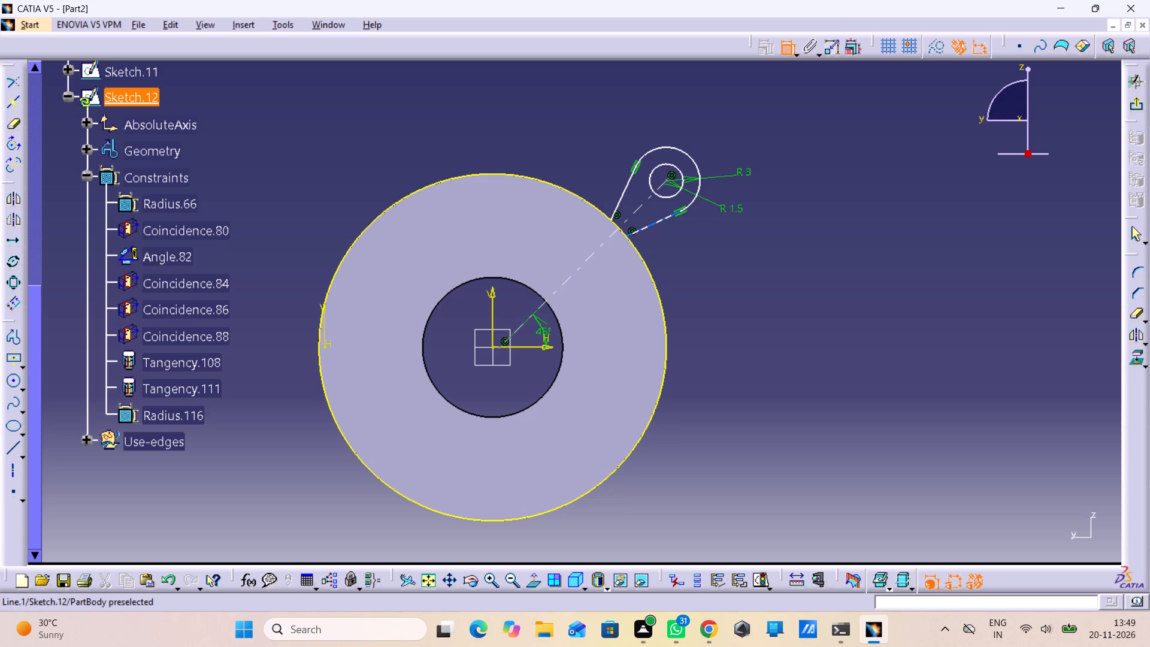
# Delete the coincidence constraint tying the inner end of the lug's lower side line to the disc's rim.
pyautogui.moveTo(634, 231); pyautogui.dragTo(597, 149, button='middle')
pyautogui.moveTo(634, 230); pyautogui.dragTo(612, 221, button='right')
pyautogui.moveTo(597, 149); pyautogui.dragTo(552, 247, button='middle')
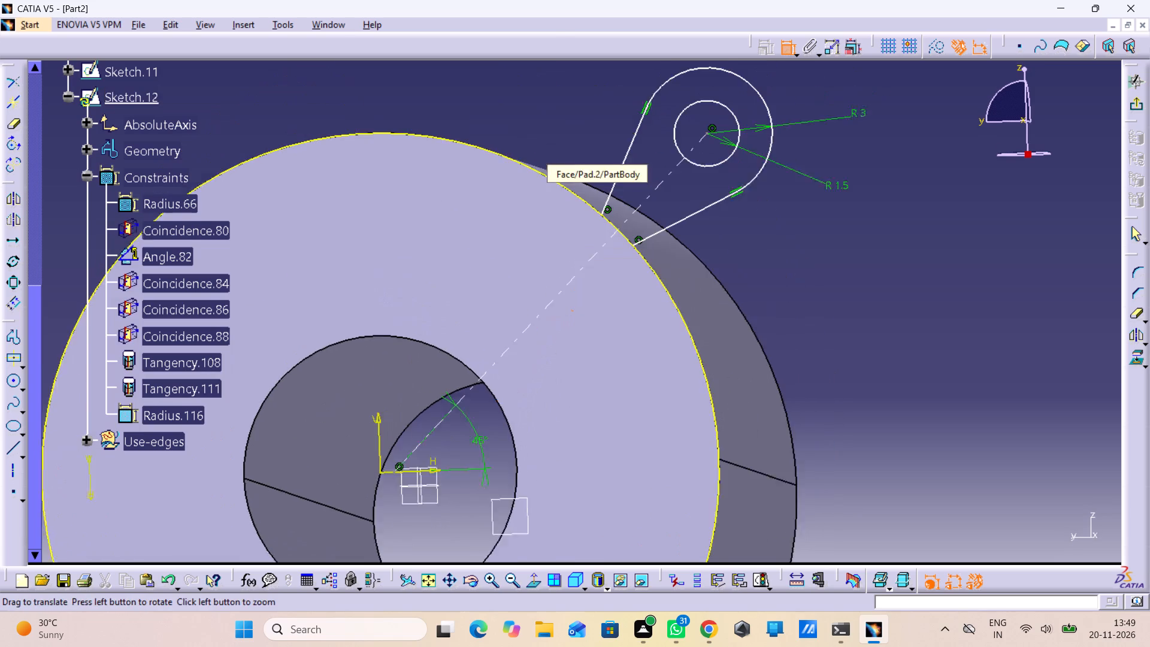
pyautogui.moveTo(552, 247); pyautogui.dragTo(545, 259, button='middle')
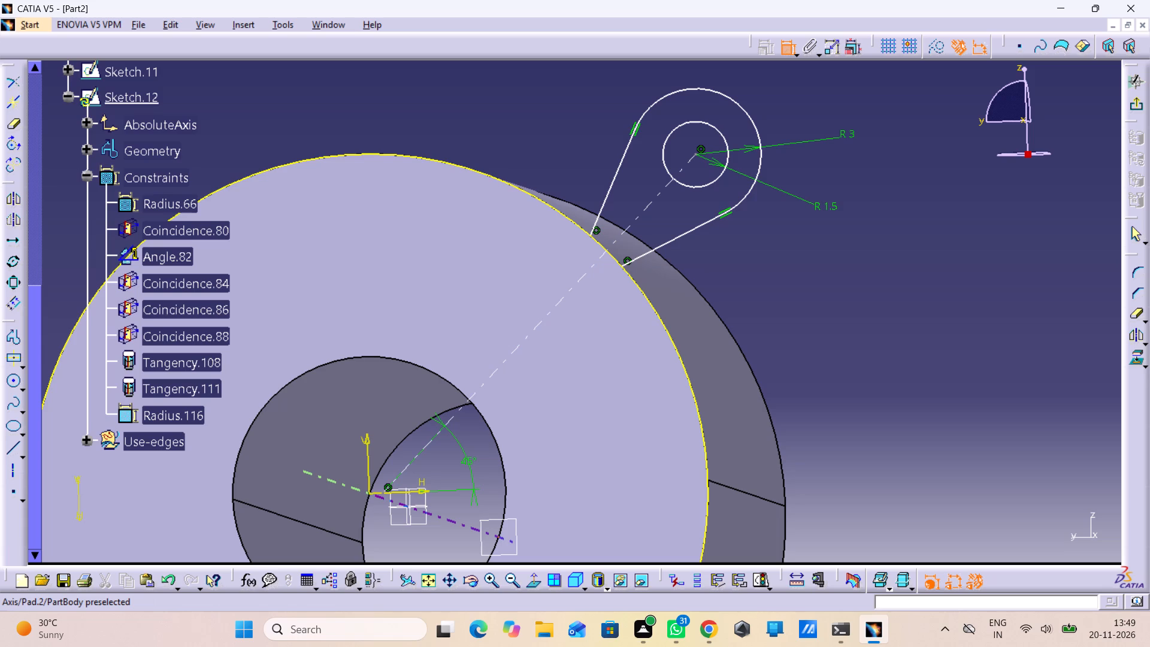
pyautogui.click(627, 256)
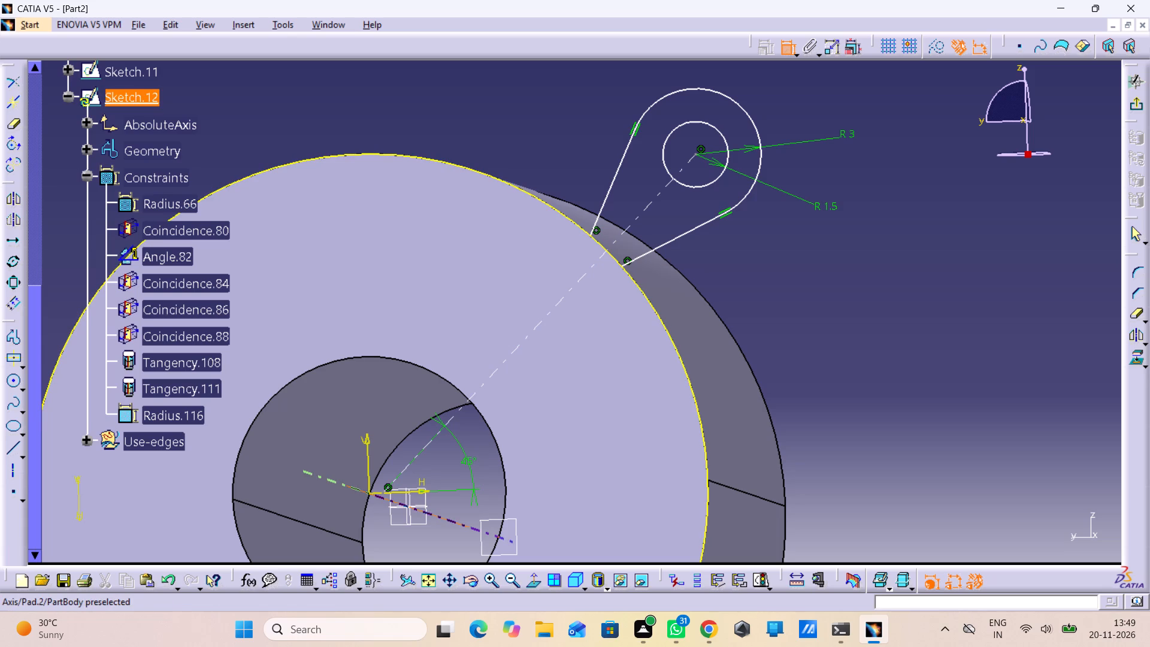
pyautogui.rightClick(627, 256)
pyautogui.click(662, 214)
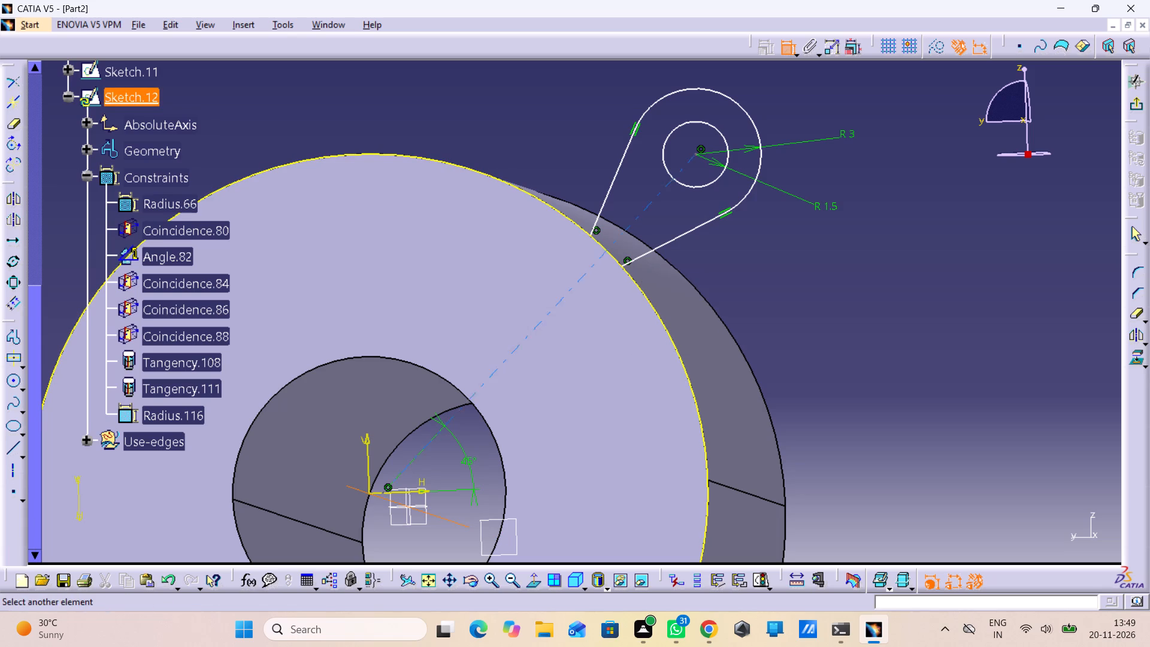
pyautogui.click(787, 48)
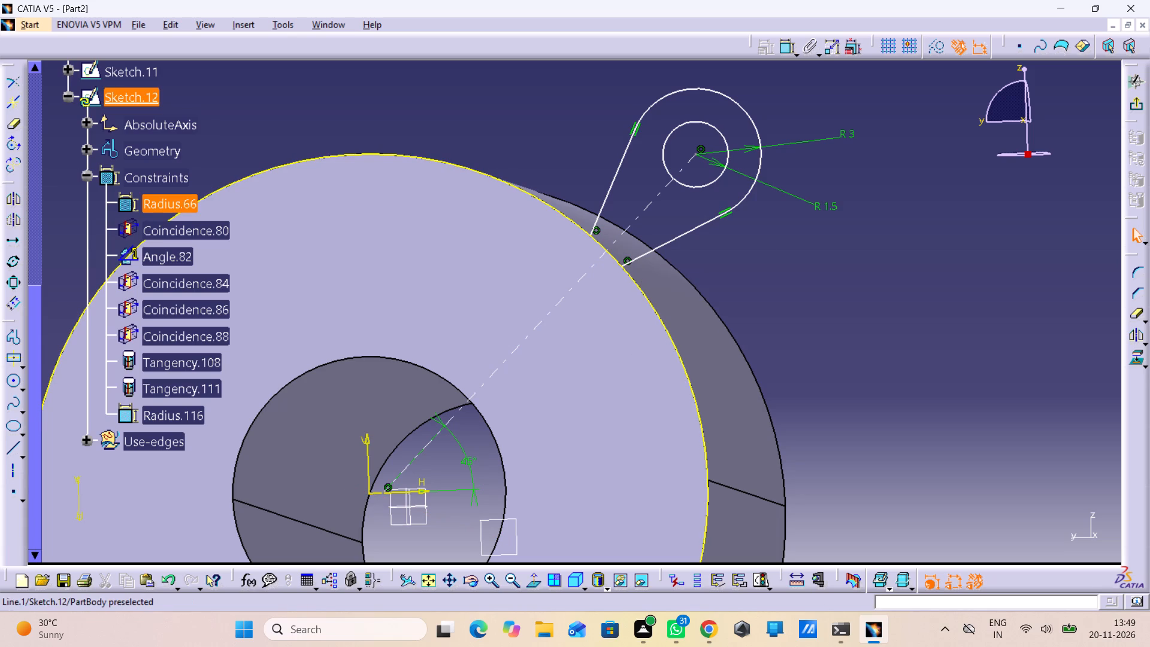
pyautogui.rightClick(627, 259)
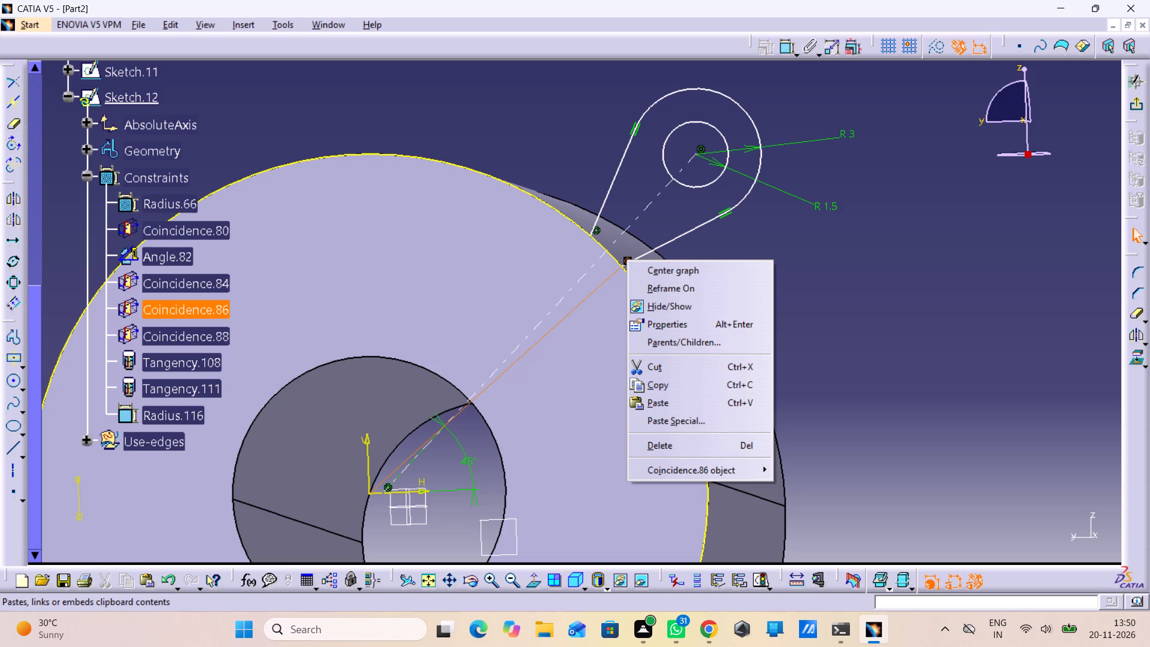
pyautogui.moveTo(672, 449); pyautogui.dragTo(670, 456)
pyautogui.click(689, 448)
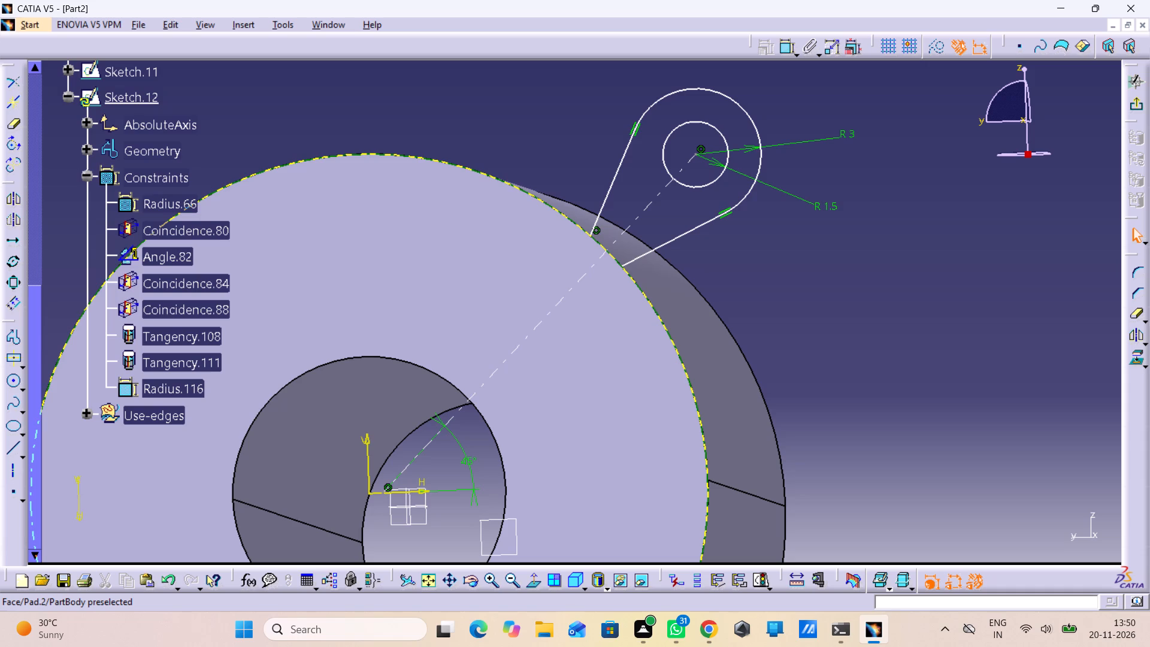
# Delete the coincidence constraint tying the inner end of the lug's upper side line to the disc's rim.
pyautogui.click(598, 228)
pyautogui.rightClick(598, 228)
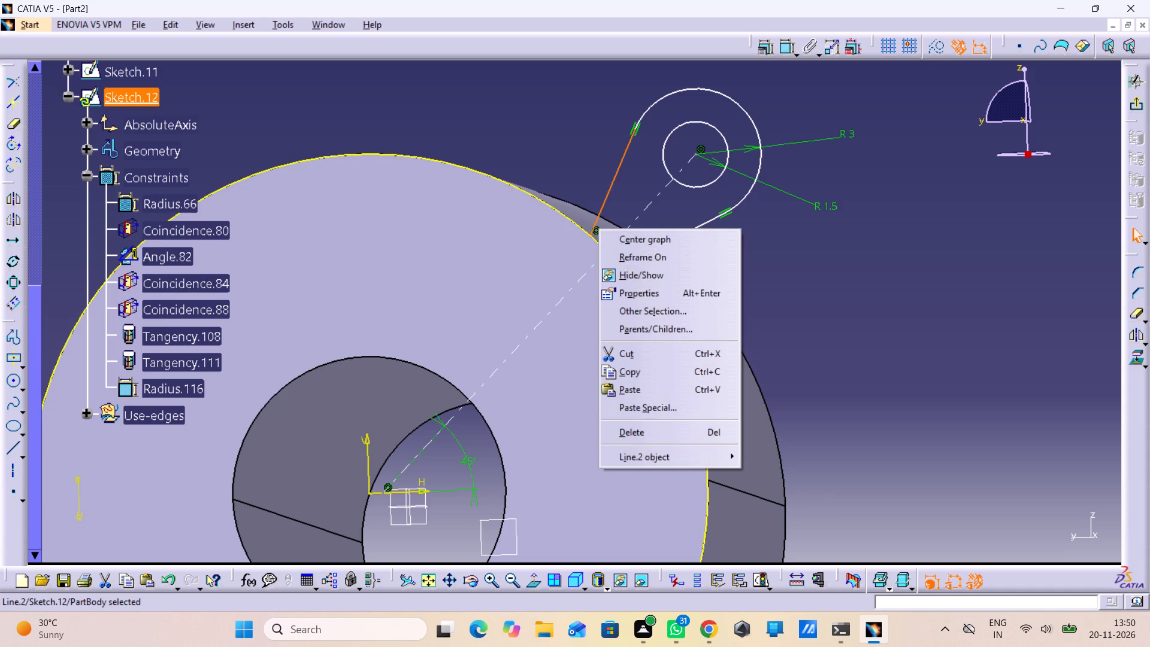
pyautogui.click(555, 122)
pyautogui.click(635, 177)
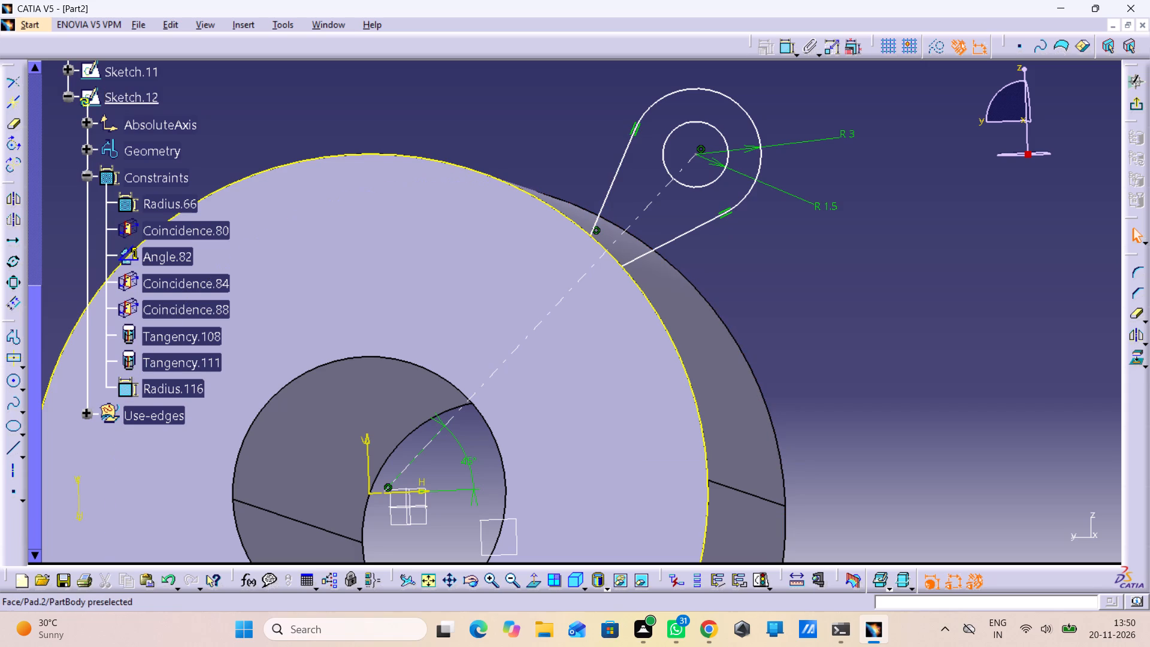
pyautogui.rightClick(598, 235)
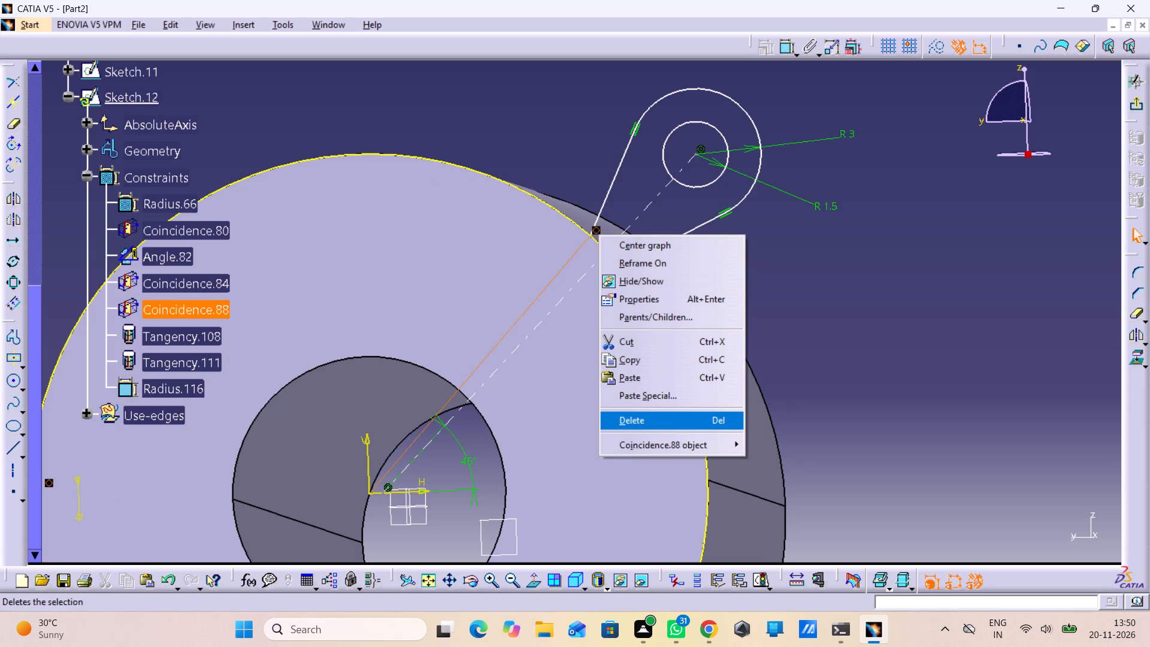
pyautogui.click(691, 422)
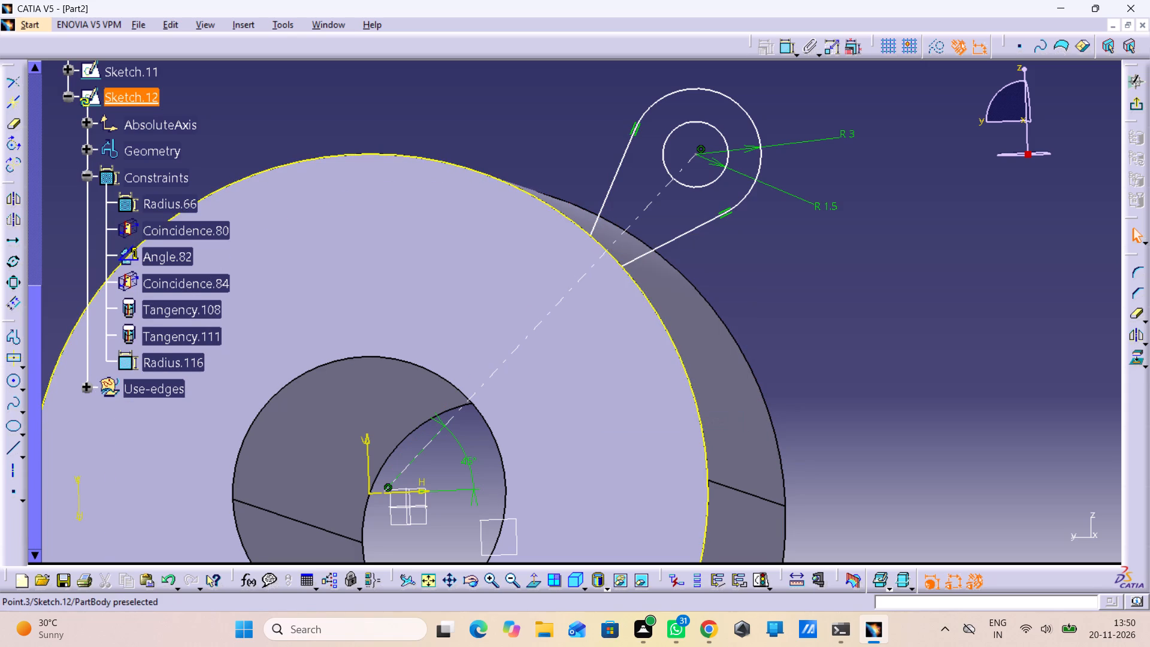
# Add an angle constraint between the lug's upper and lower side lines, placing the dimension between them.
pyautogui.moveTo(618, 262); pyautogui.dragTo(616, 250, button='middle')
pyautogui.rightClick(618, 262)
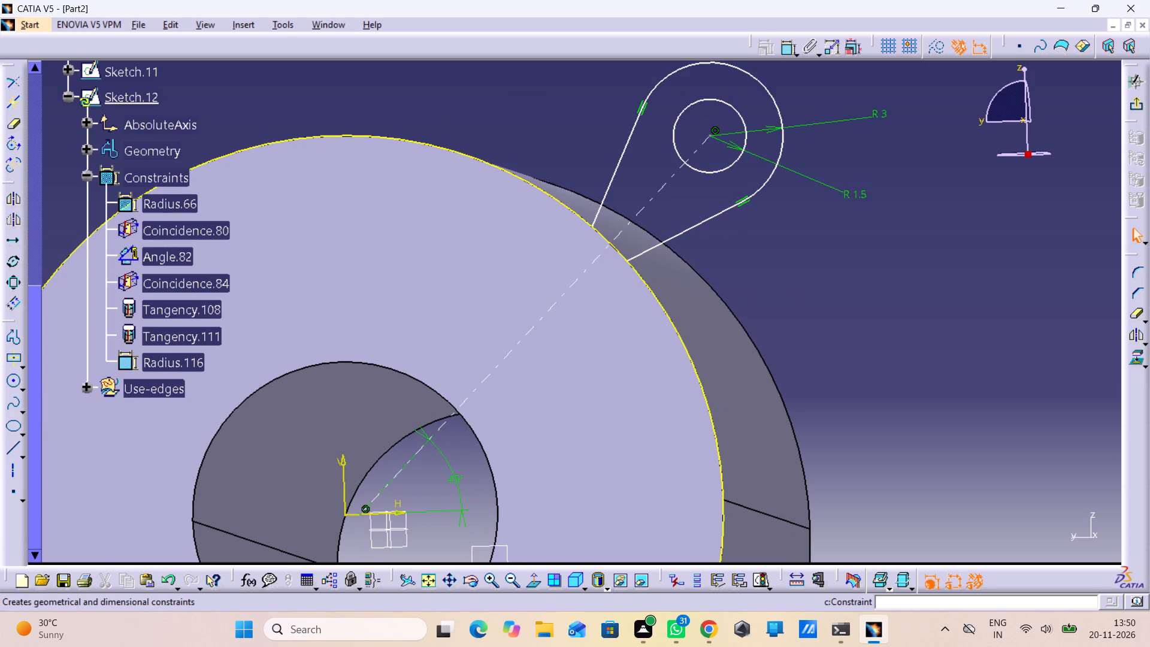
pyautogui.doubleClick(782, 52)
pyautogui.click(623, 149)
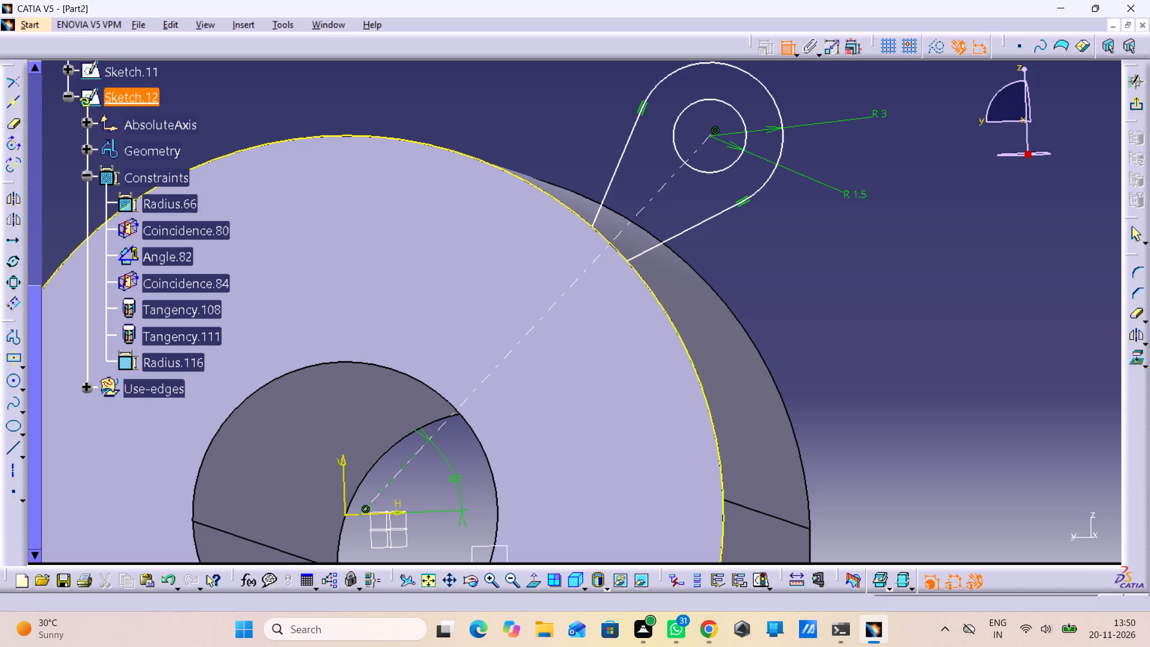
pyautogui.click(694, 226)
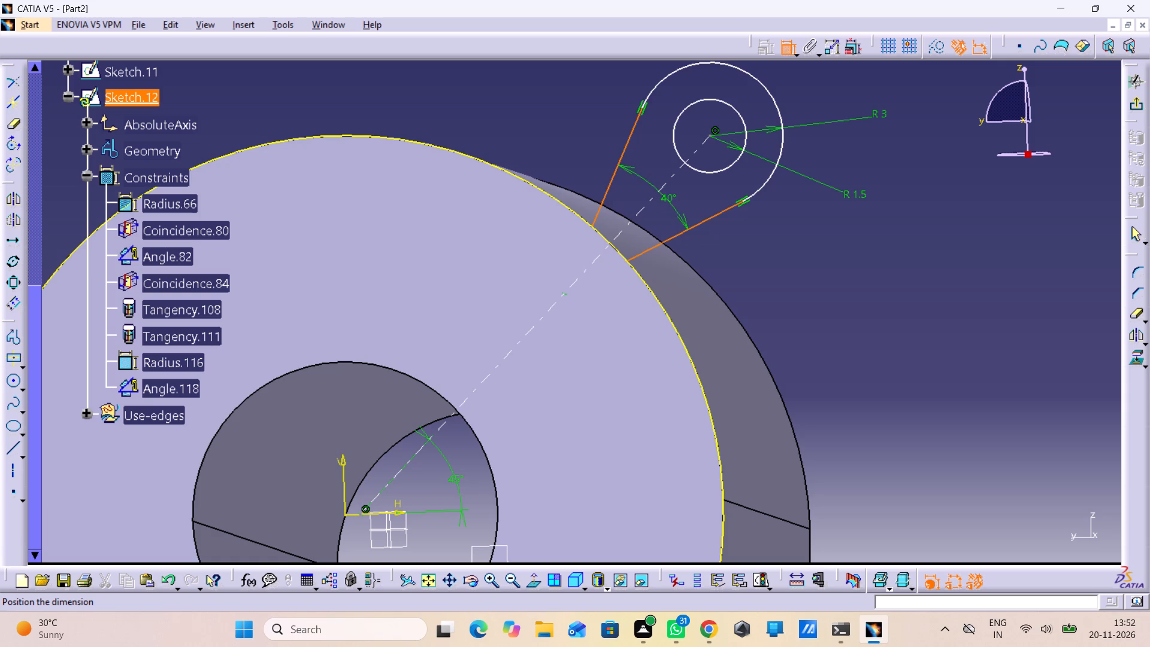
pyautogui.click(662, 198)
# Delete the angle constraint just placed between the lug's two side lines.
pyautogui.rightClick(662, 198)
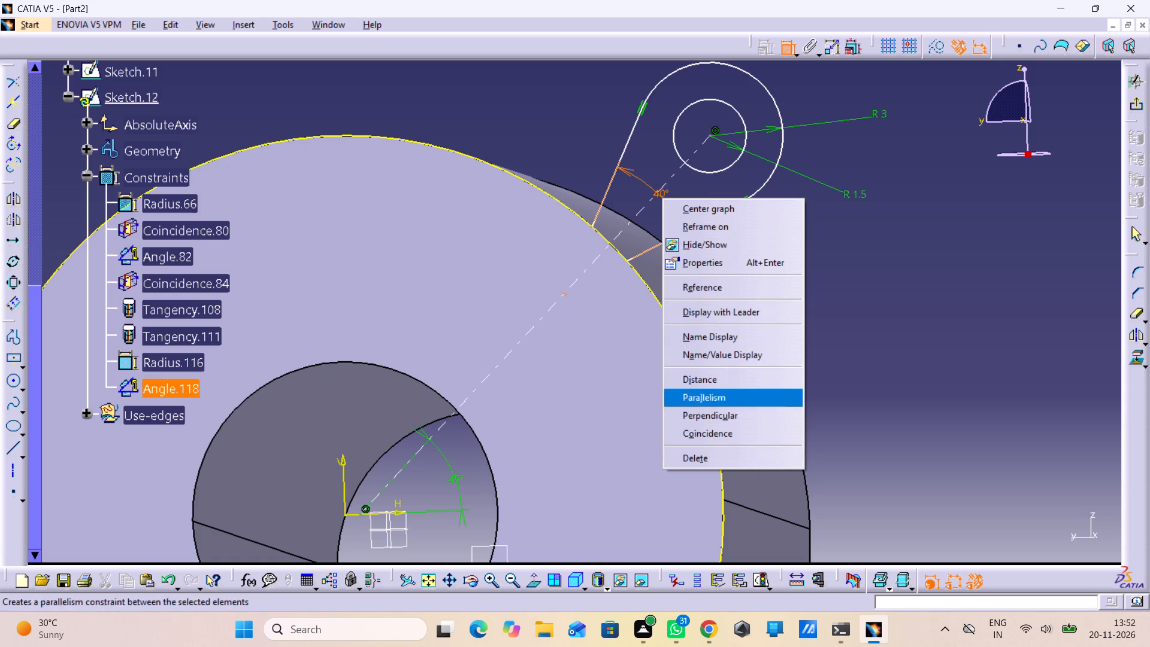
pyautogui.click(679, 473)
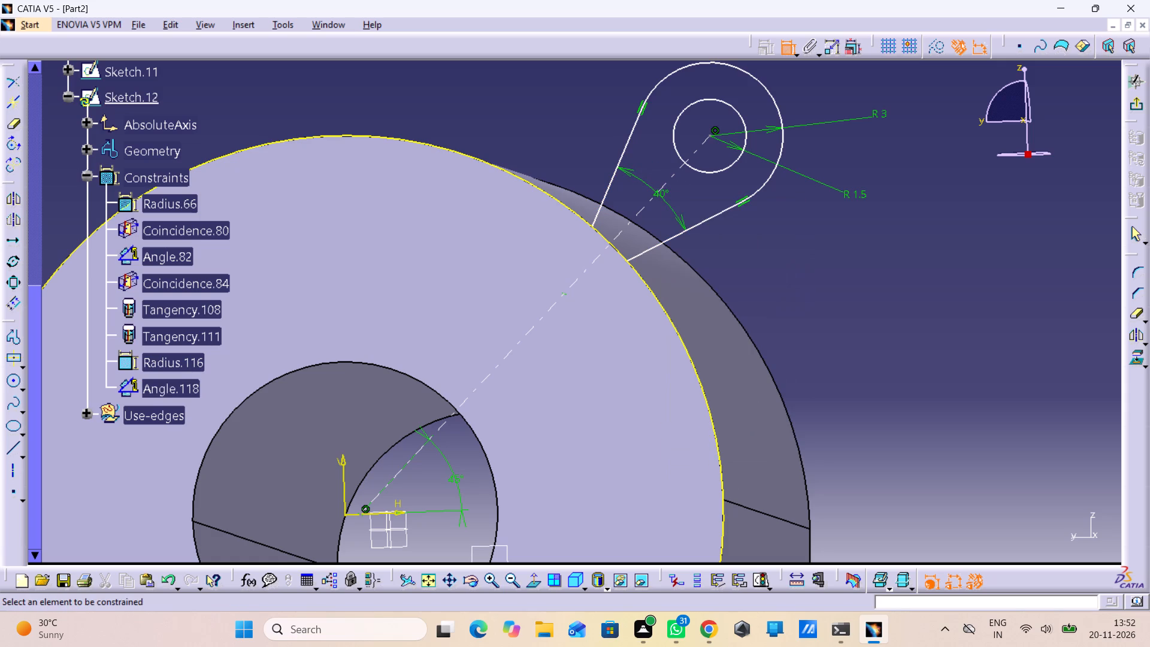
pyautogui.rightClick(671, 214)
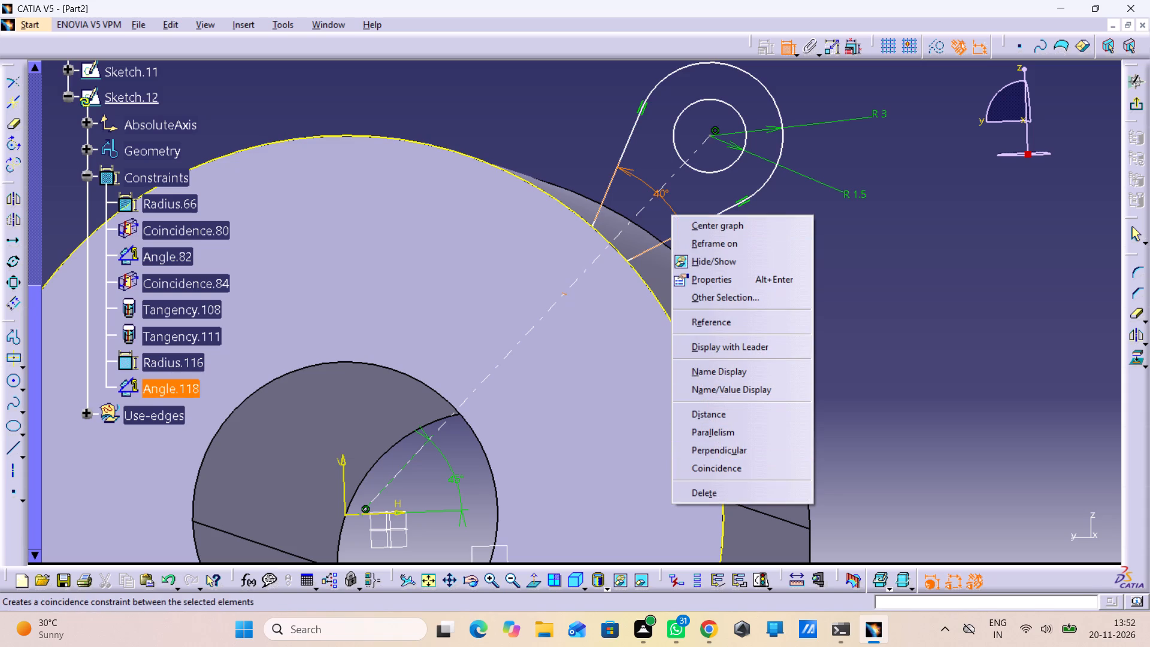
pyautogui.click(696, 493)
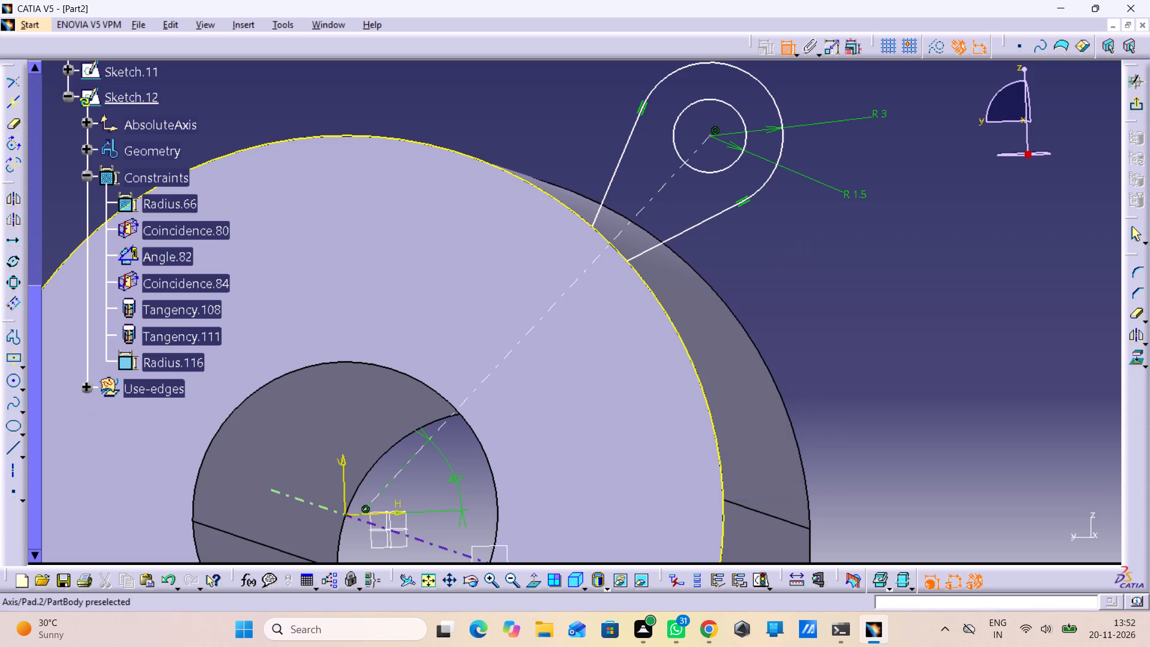
# Add an angle constraint between the lug's lower and upper side lines, placing the dimension inside the lug.
pyautogui.moveTo(561, 285); pyautogui.dragTo(564, 347, button='middle')
pyautogui.rightClick(561, 285)
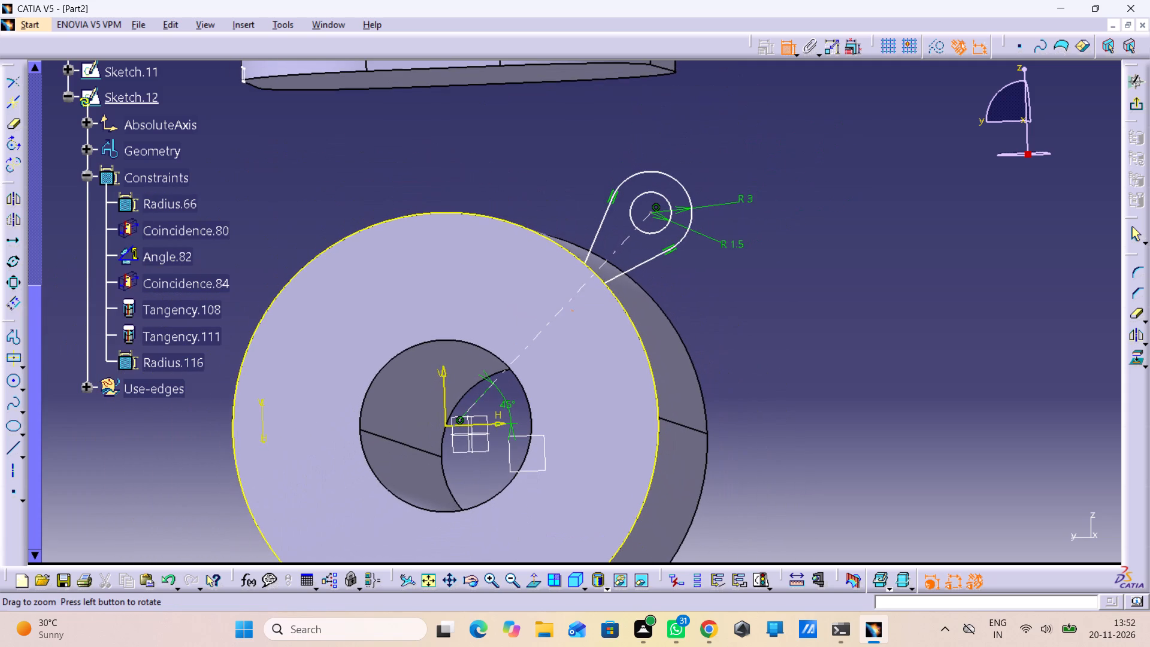
pyautogui.click(632, 267)
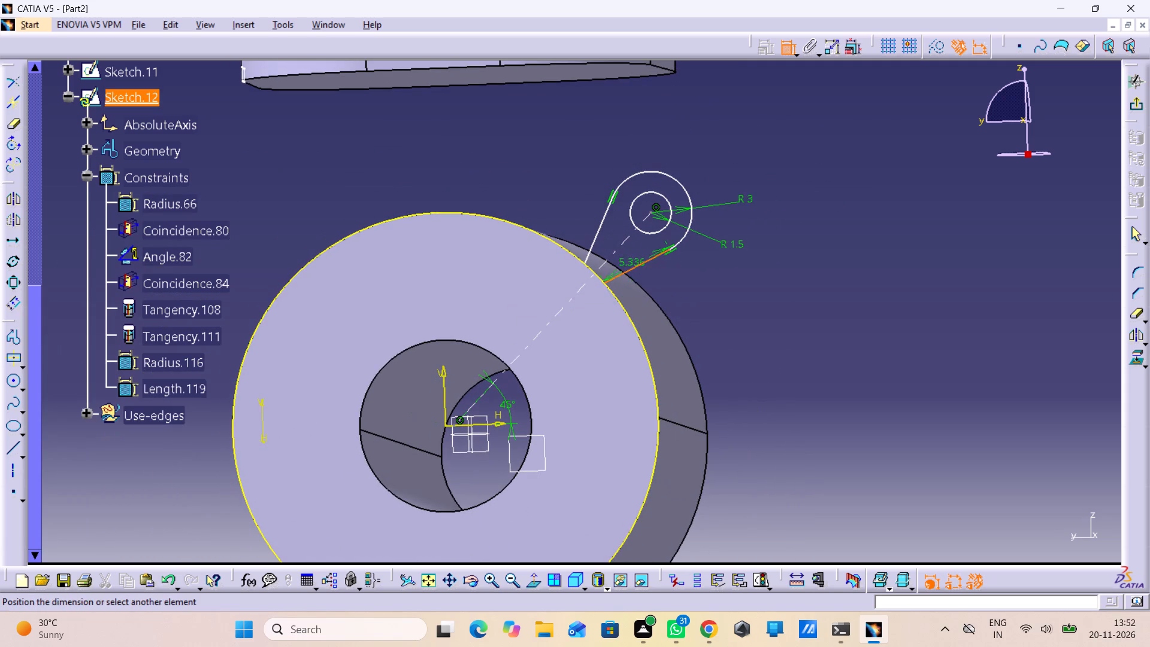
pyautogui.click(593, 237)
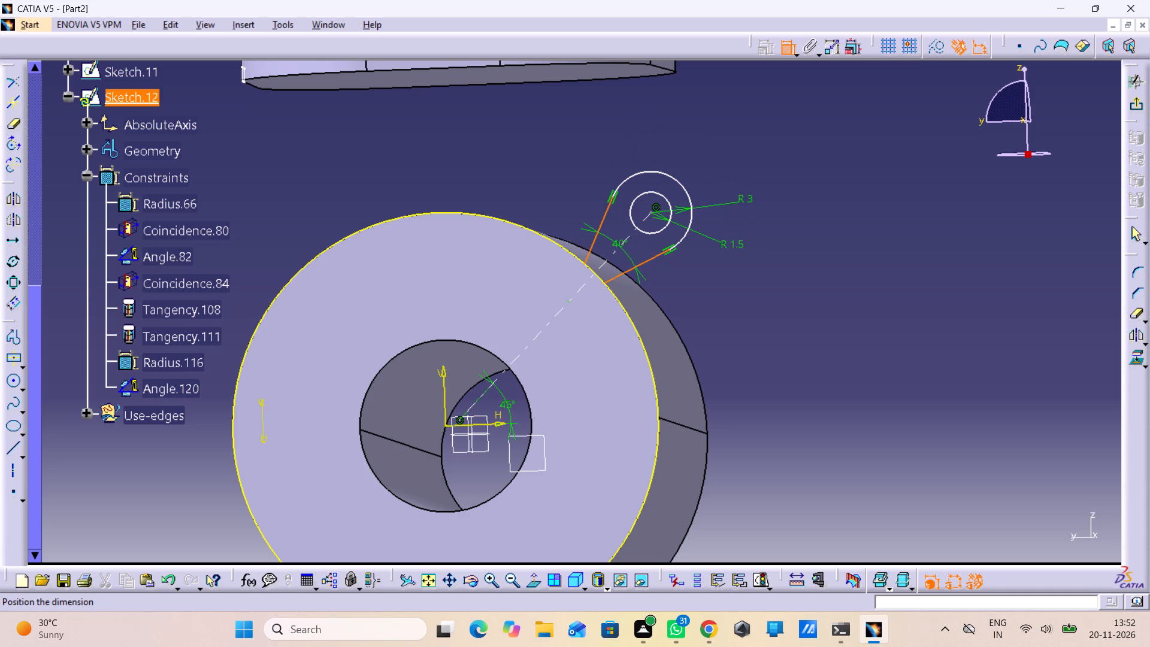
pyautogui.click(630, 244)
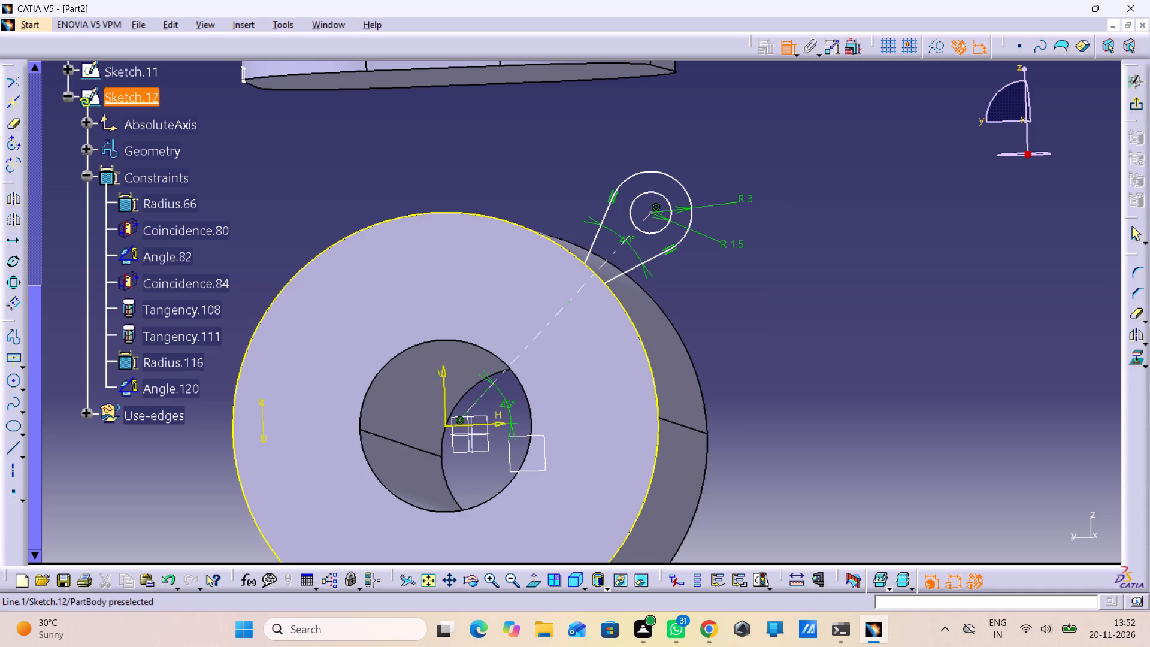
pyautogui.click(788, 45)
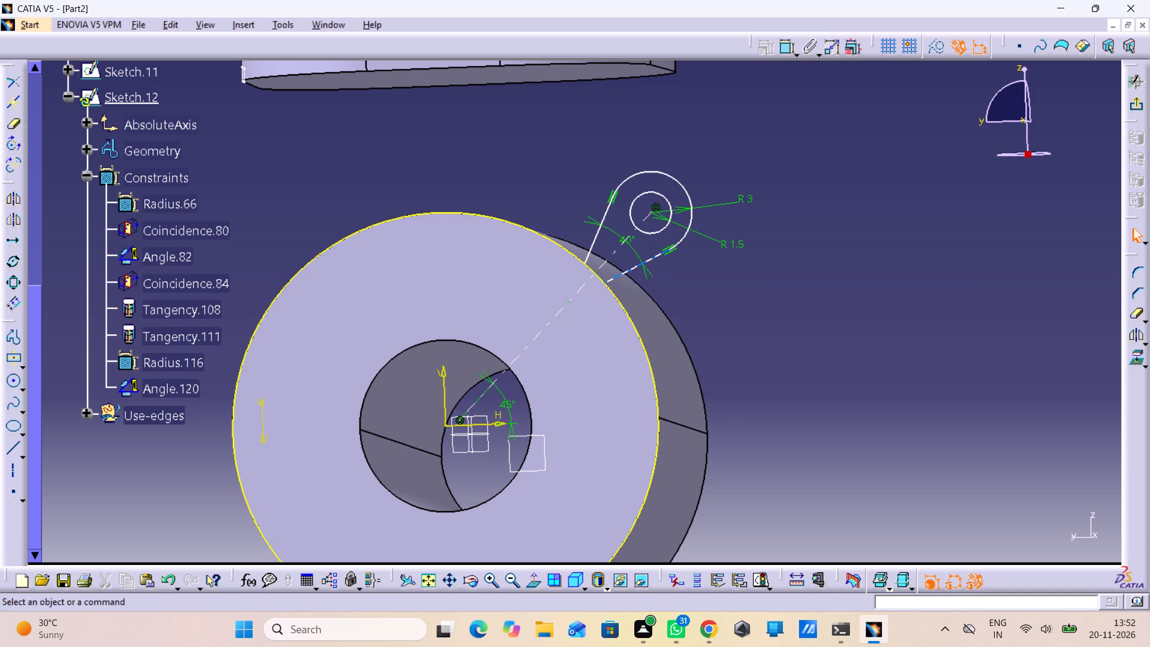
# Move the lug by its lower side line until the centre line's inner end lies close to the sketch origin.
pyautogui.moveTo(620, 274); pyautogui.dragTo(594, 228)
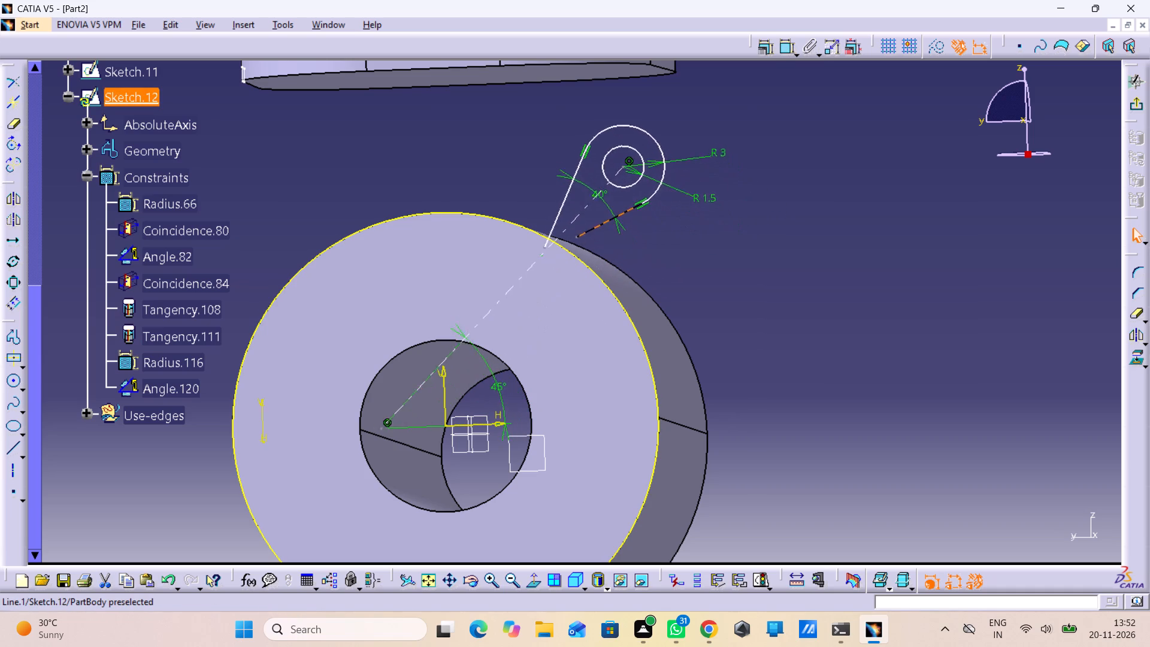
pyautogui.moveTo(594, 228); pyautogui.dragTo(624, 252)
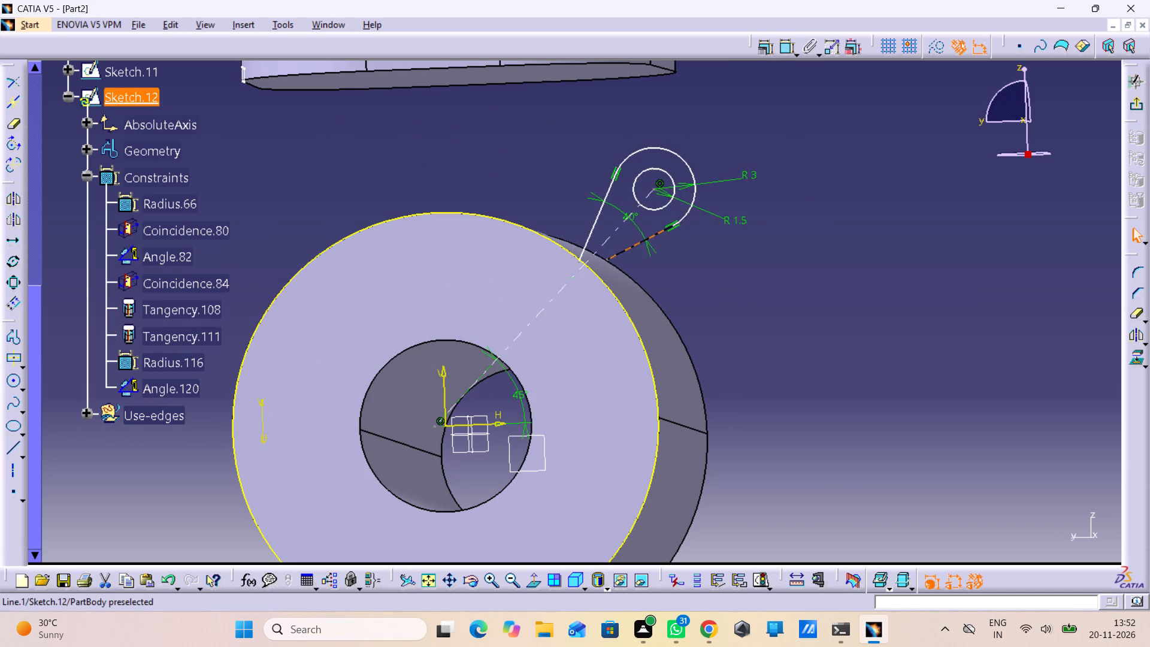
pyautogui.moveTo(624, 252); pyautogui.dragTo(637, 247)
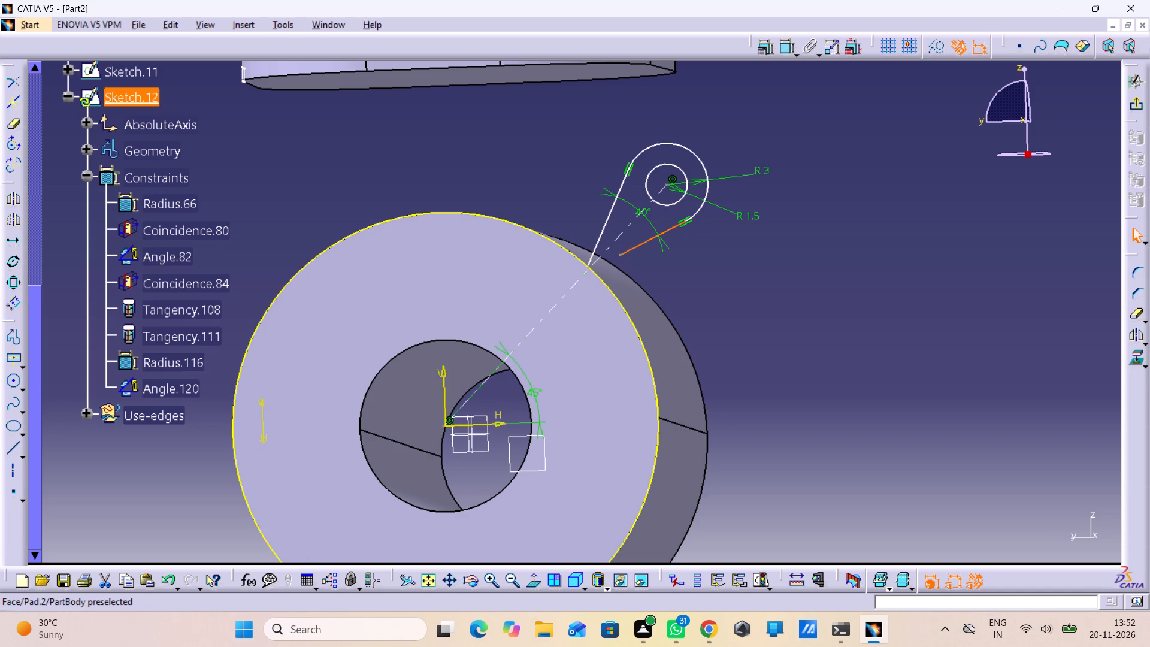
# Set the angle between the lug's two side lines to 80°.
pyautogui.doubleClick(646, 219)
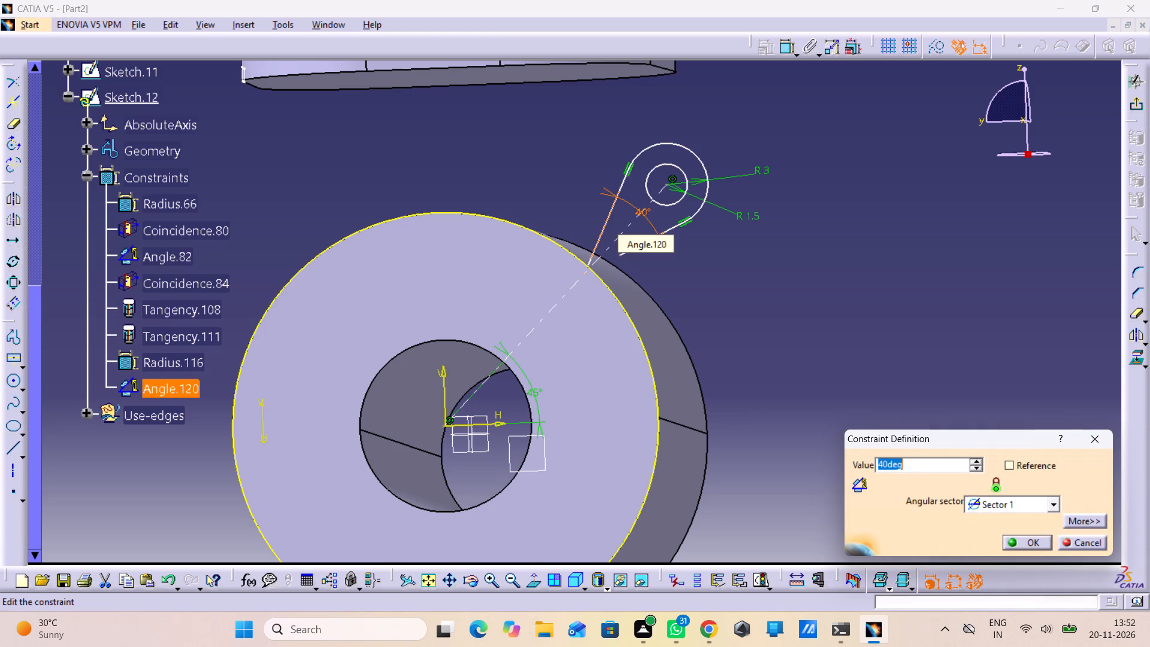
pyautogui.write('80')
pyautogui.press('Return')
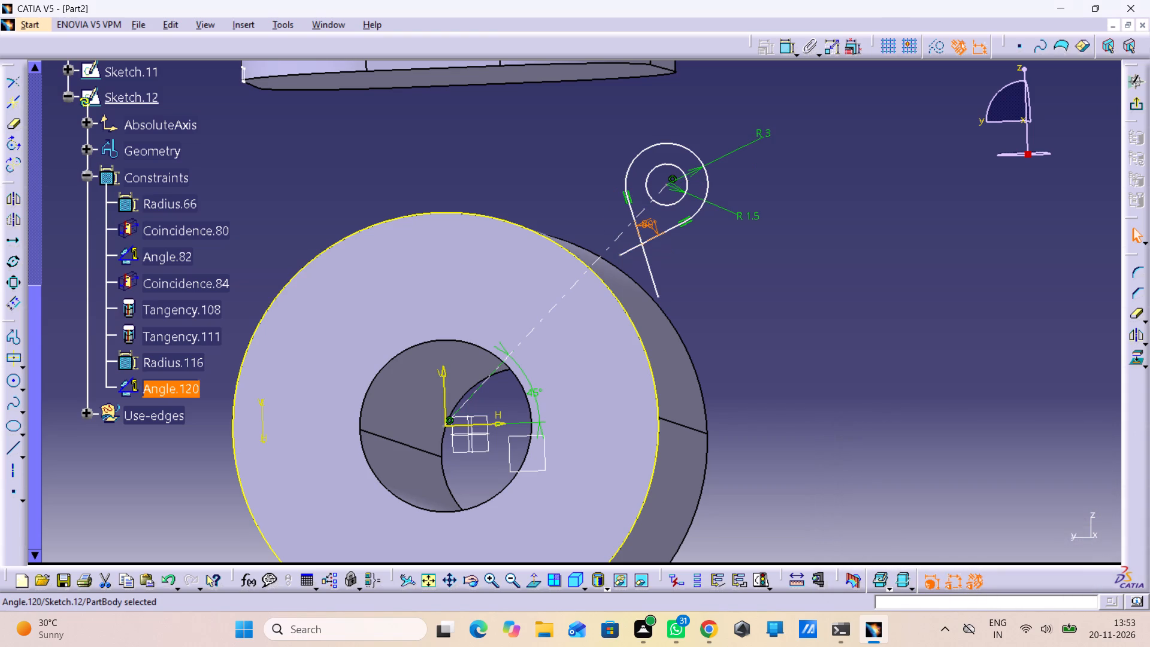
# Set the angle between the lug's two side lines to 320°.
pyautogui.doubleClick(646, 223)
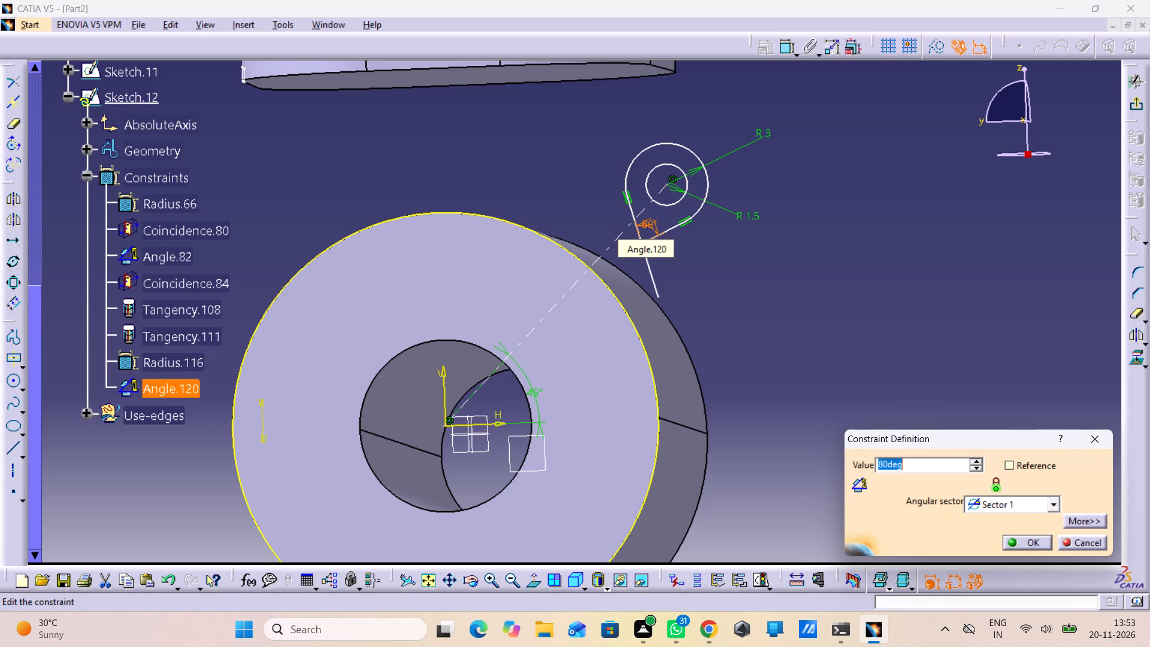
pyautogui.write('320')
pyautogui.press('Return')
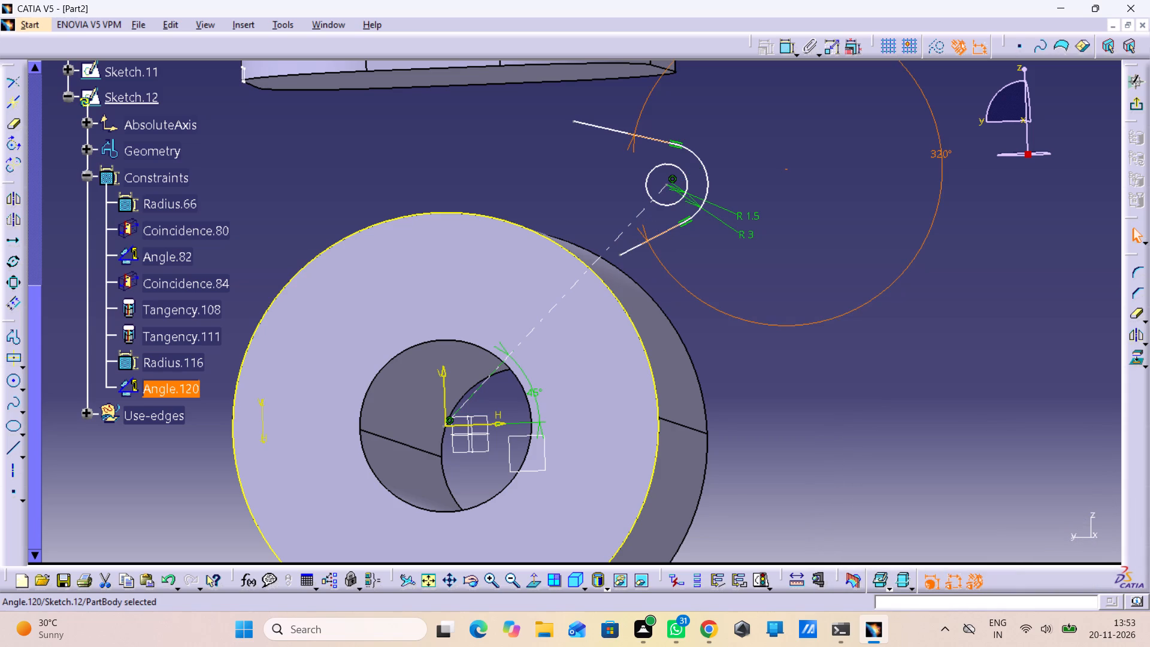
# Make the free end of the lug's lower side line coincident with the disc's outer circular edge.
pyautogui.moveTo(791, 365); pyautogui.dragTo(790, 360, button='middle')
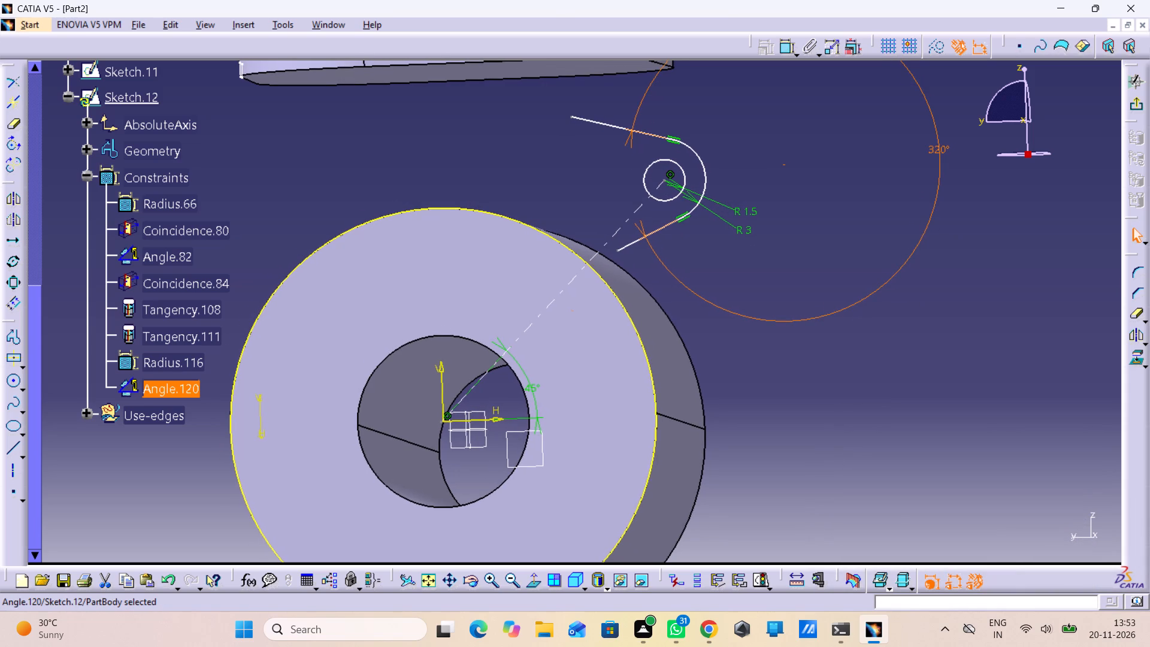
pyautogui.moveTo(718, 276); pyautogui.dragTo(718, 267, button='middle')
pyautogui.moveTo(718, 276); pyautogui.dragTo(718, 267, button='right')
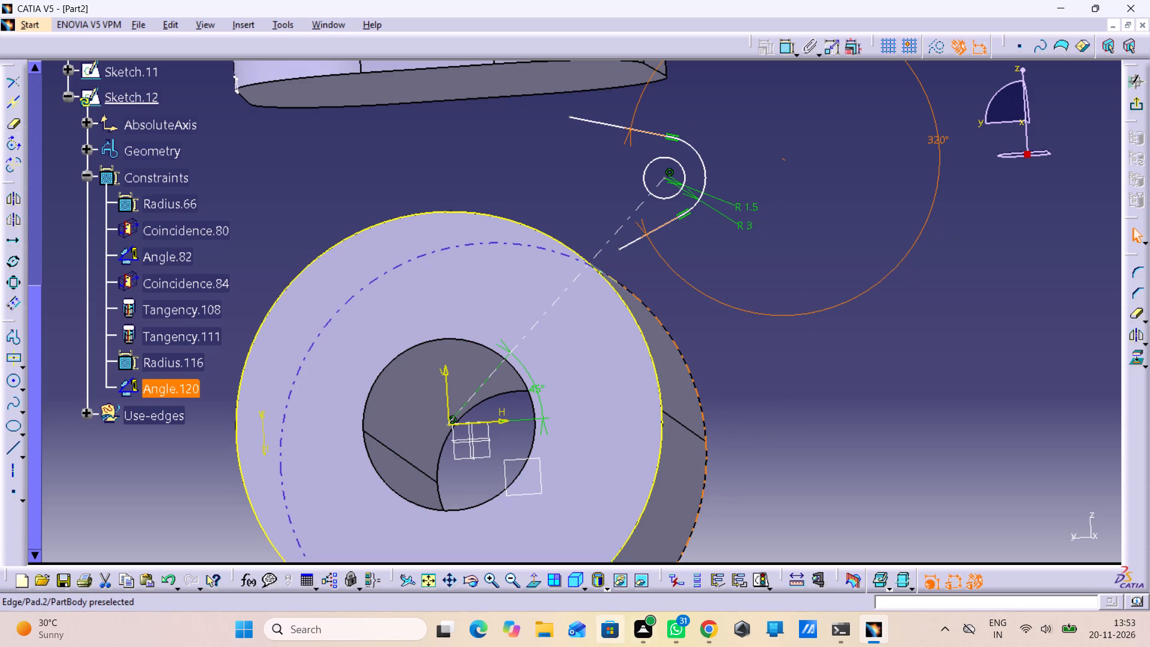
pyautogui.click(529, 585)
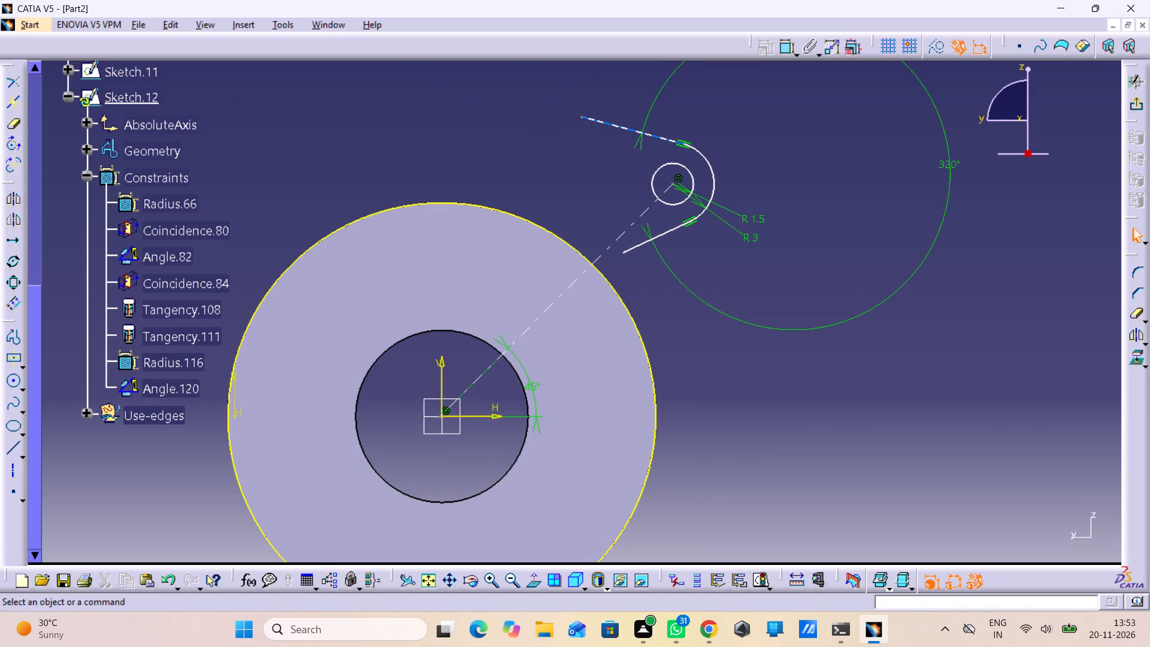
pyautogui.doubleClick(782, 48)
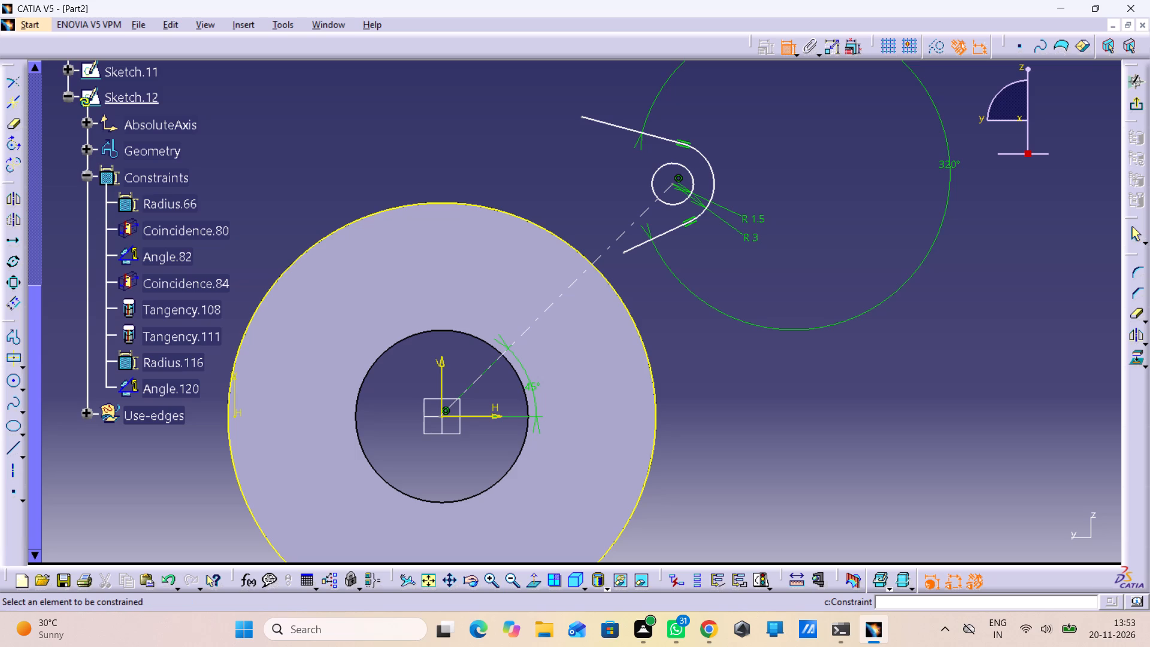
pyautogui.click(625, 251)
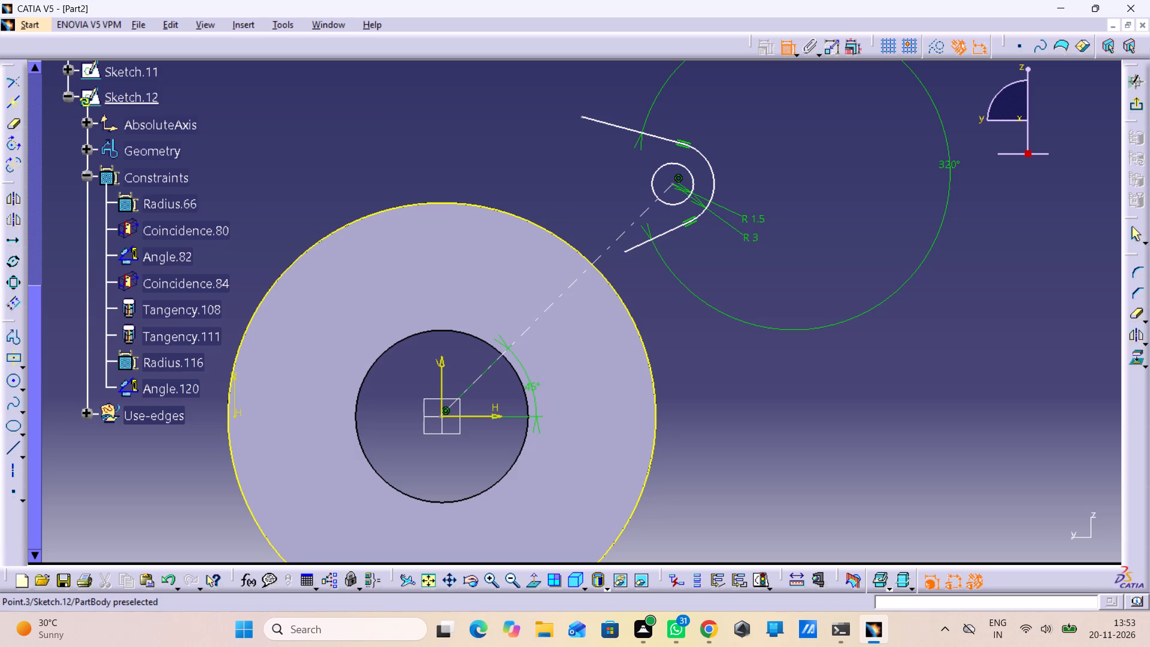
pyautogui.click(607, 282)
pyautogui.rightClick(625, 281)
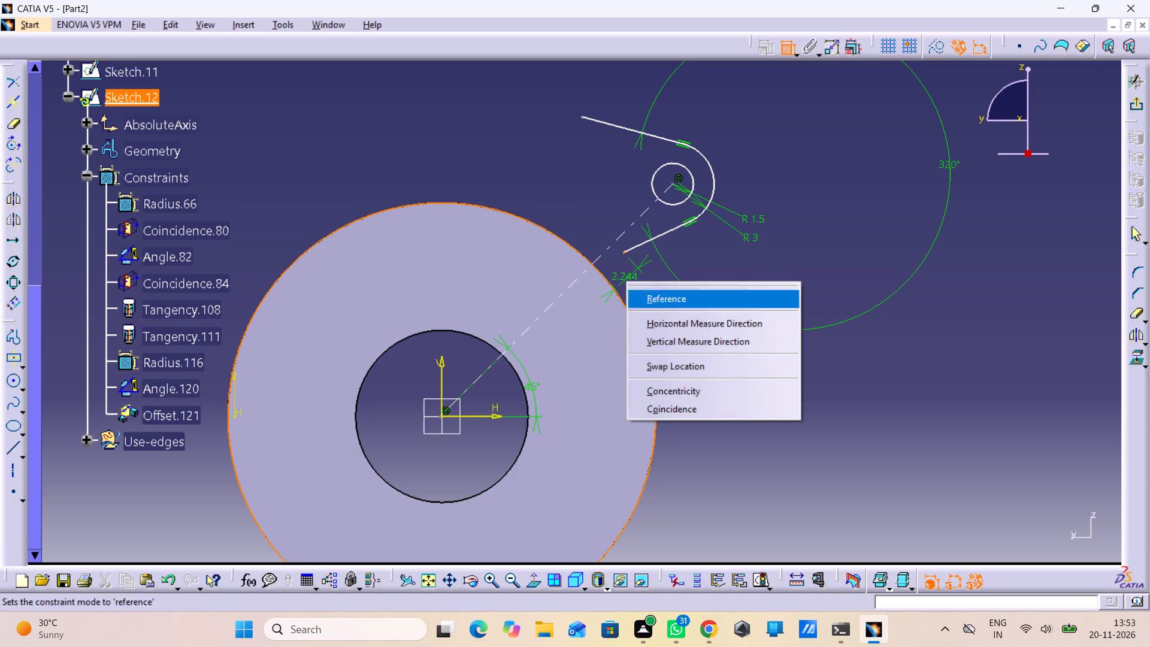
pyautogui.click(712, 400)
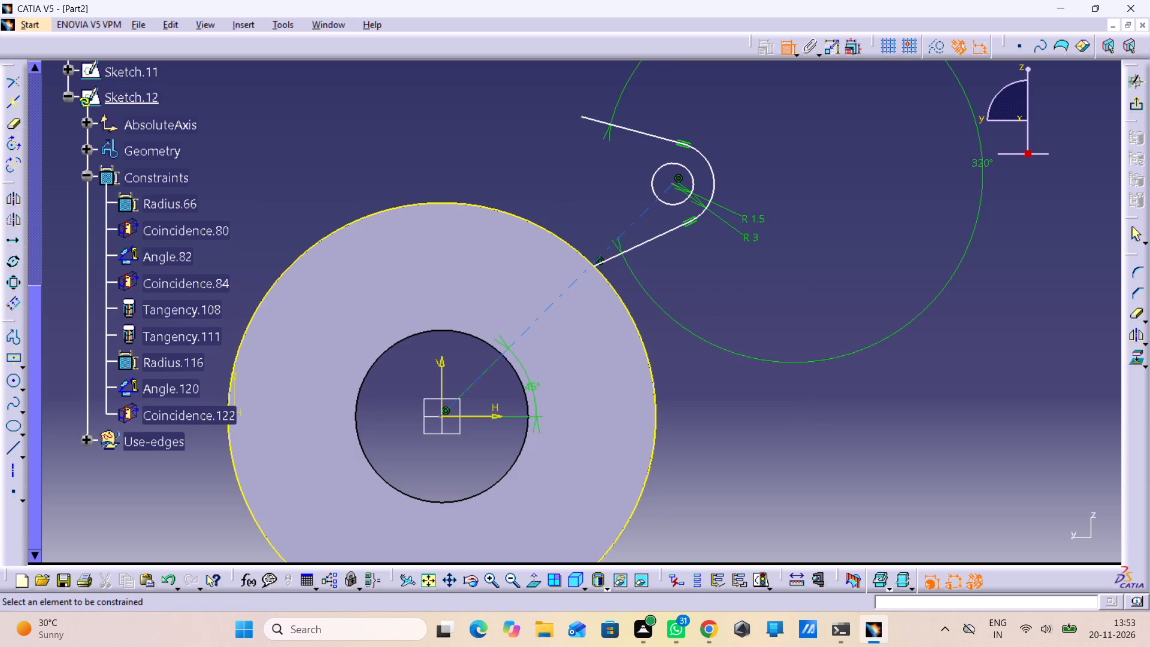
# Make the free end of the lug's upper side line coincident with the disc's outer circular edge.
pyautogui.click(579, 117)
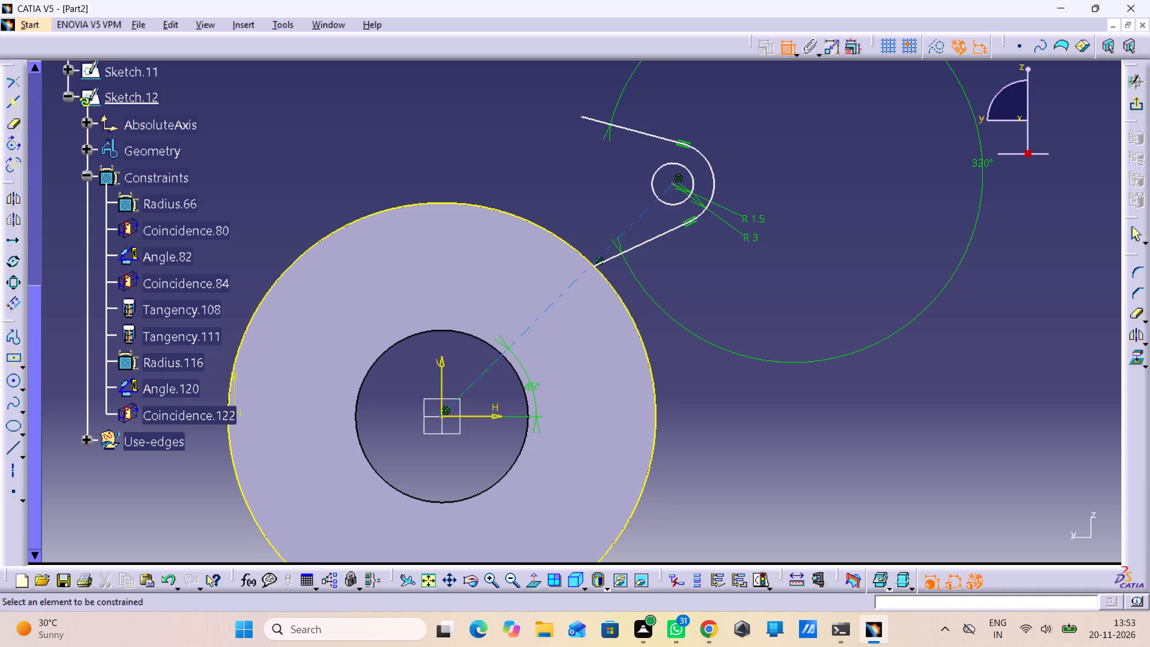
pyautogui.click(580, 119)
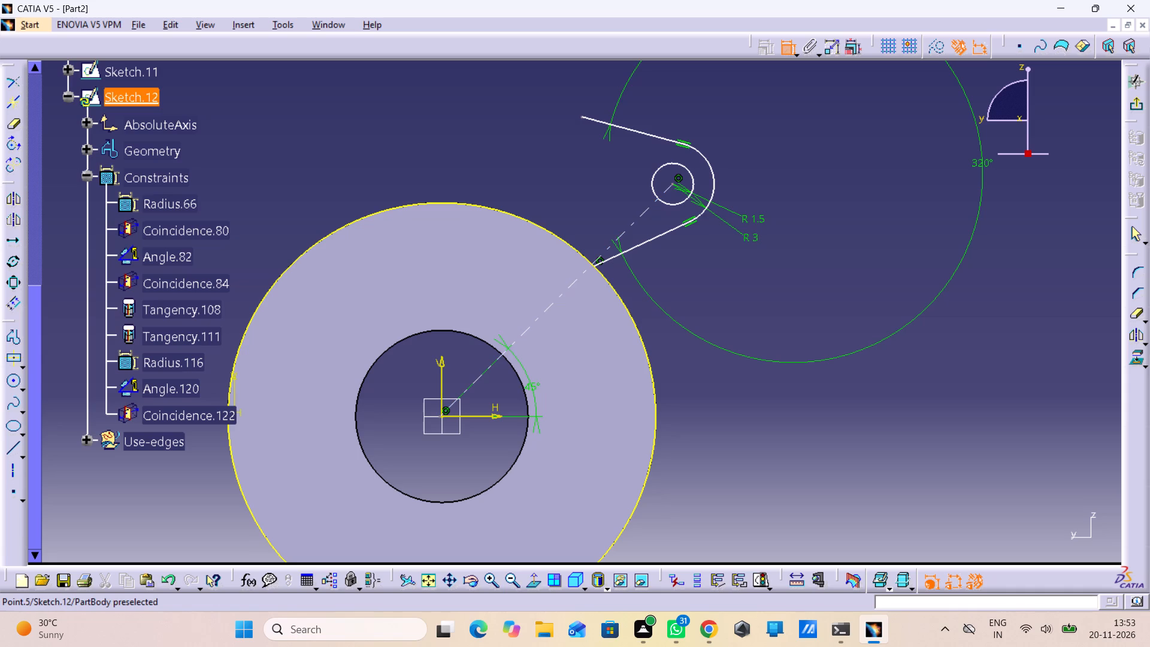
pyautogui.click(538, 226)
pyautogui.rightClick(553, 194)
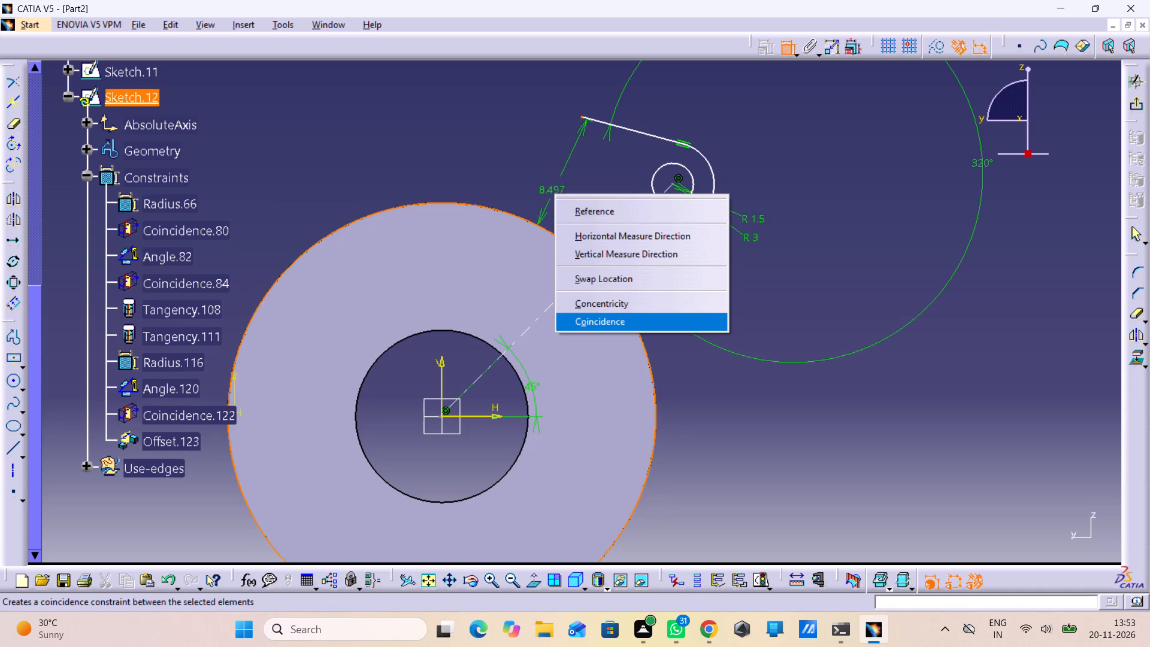
pyautogui.click(610, 313)
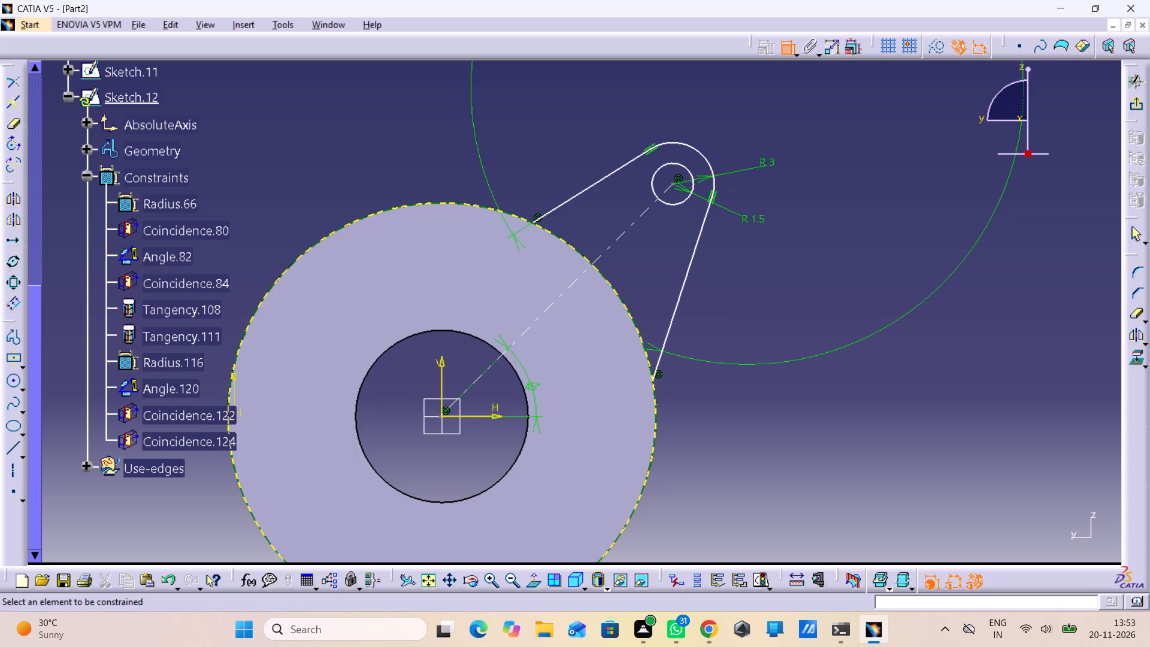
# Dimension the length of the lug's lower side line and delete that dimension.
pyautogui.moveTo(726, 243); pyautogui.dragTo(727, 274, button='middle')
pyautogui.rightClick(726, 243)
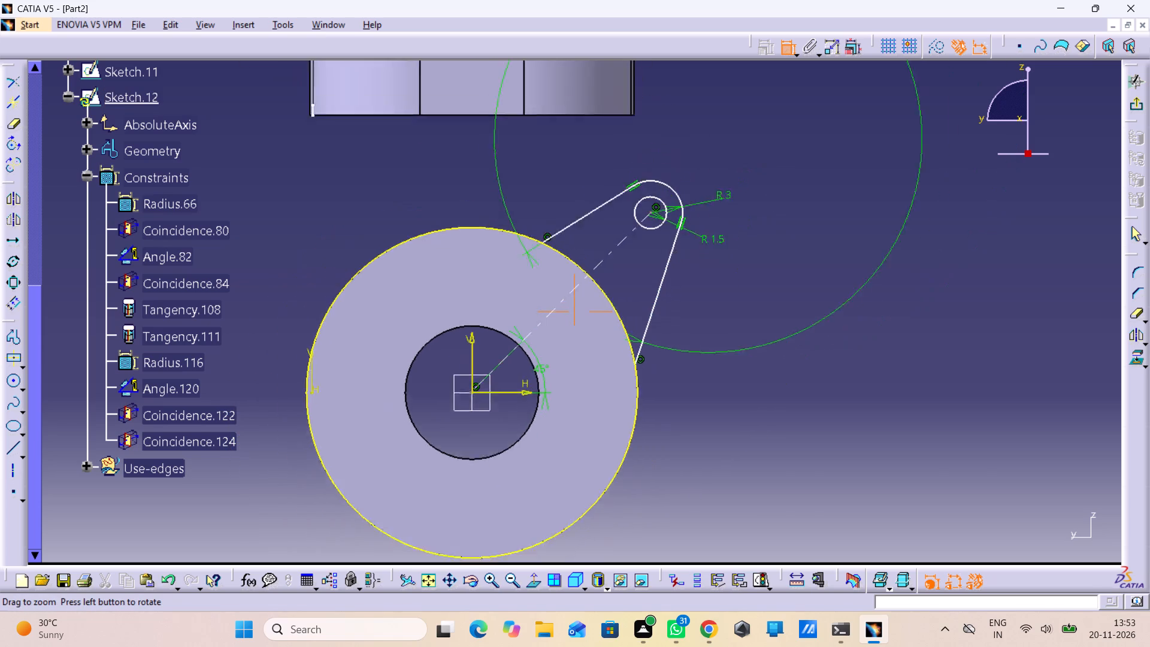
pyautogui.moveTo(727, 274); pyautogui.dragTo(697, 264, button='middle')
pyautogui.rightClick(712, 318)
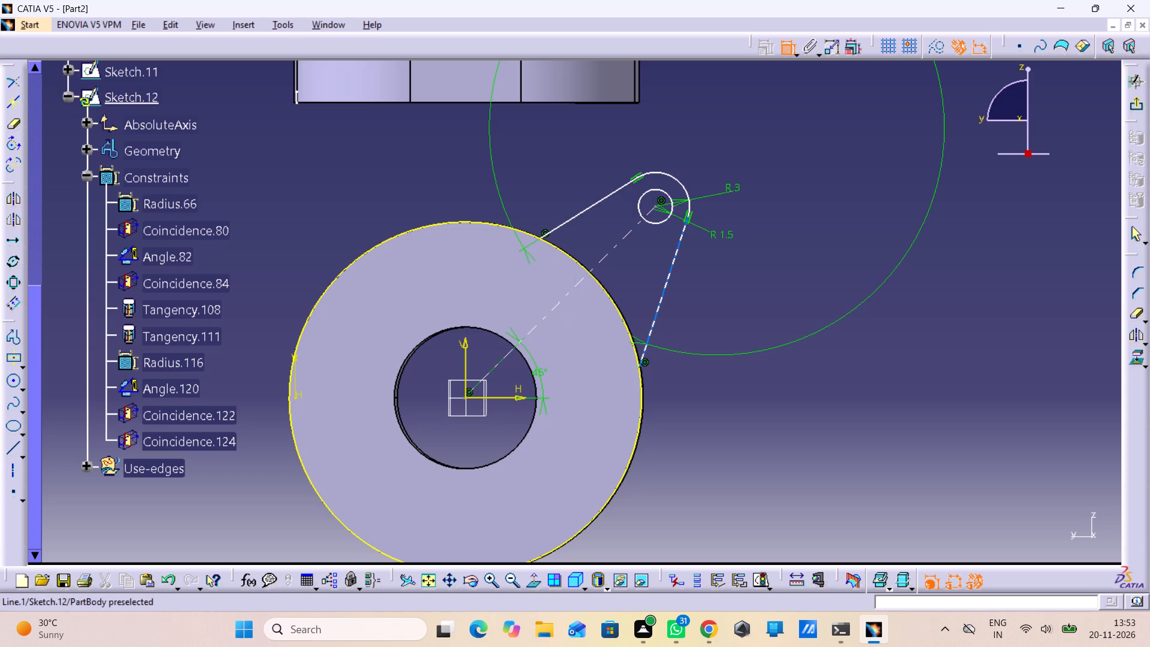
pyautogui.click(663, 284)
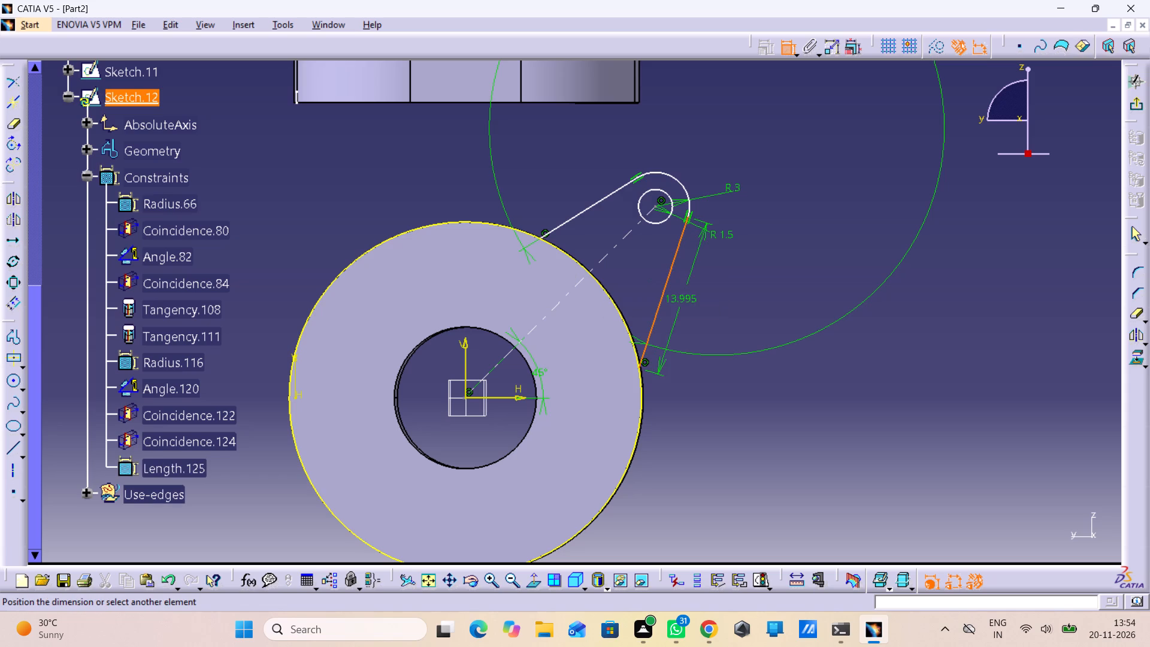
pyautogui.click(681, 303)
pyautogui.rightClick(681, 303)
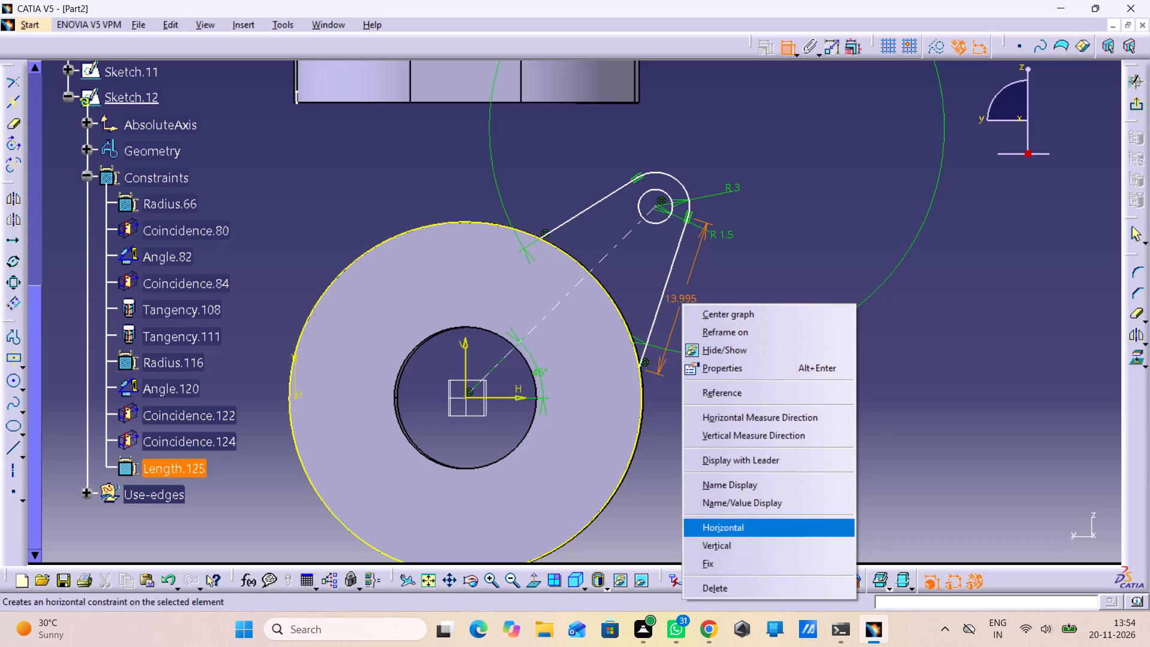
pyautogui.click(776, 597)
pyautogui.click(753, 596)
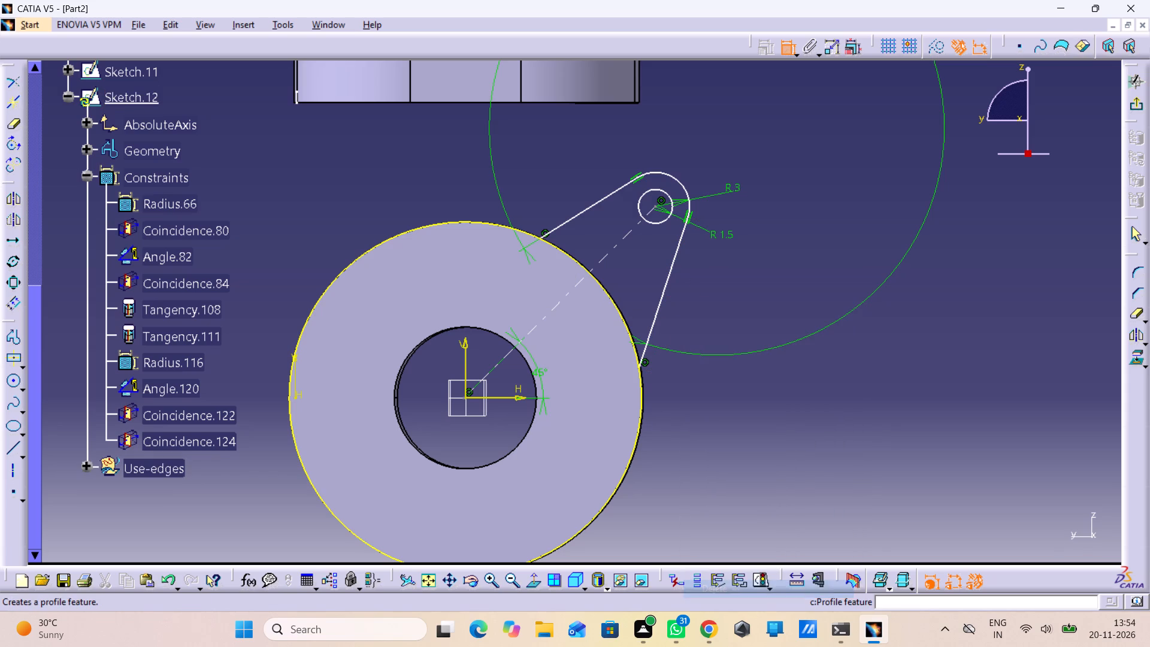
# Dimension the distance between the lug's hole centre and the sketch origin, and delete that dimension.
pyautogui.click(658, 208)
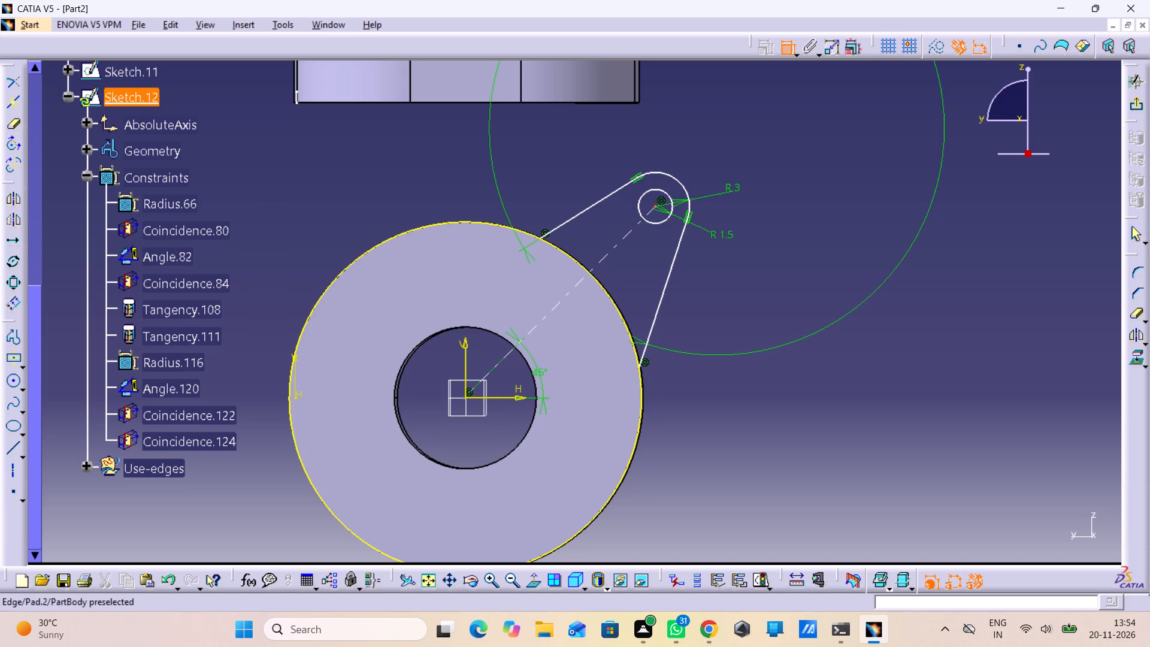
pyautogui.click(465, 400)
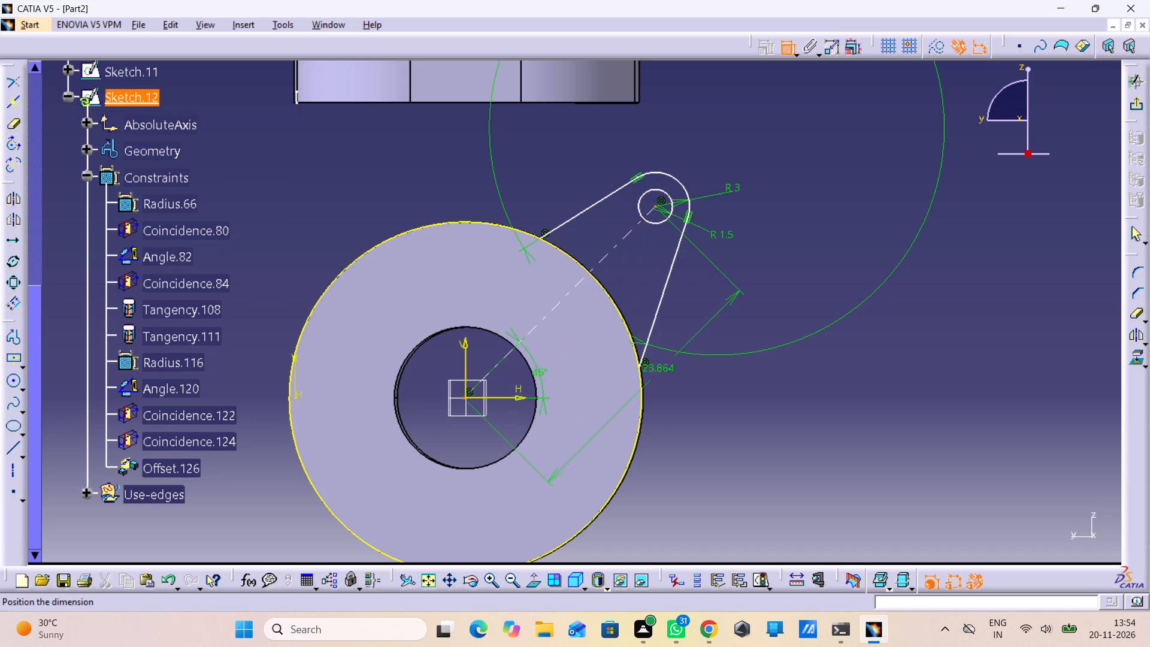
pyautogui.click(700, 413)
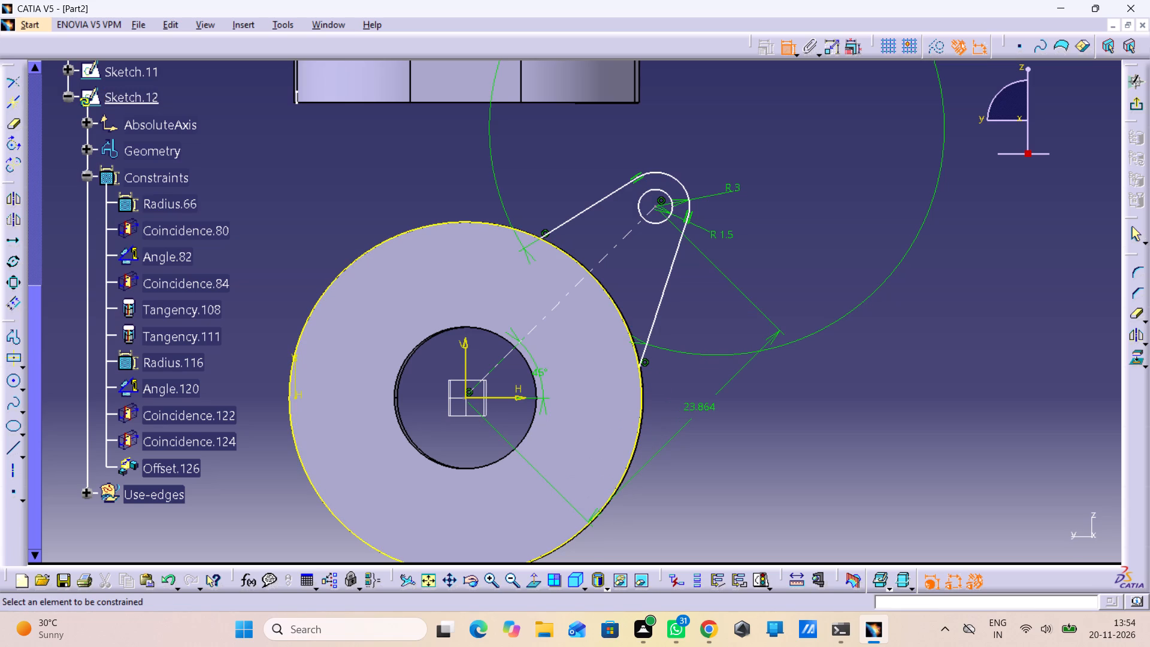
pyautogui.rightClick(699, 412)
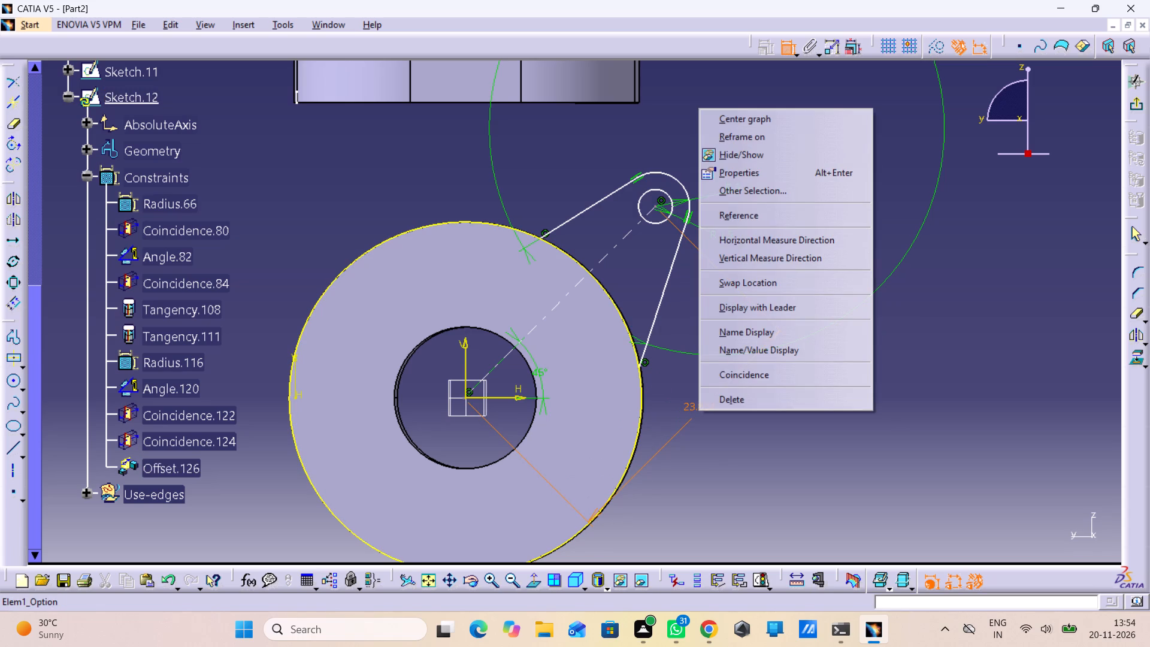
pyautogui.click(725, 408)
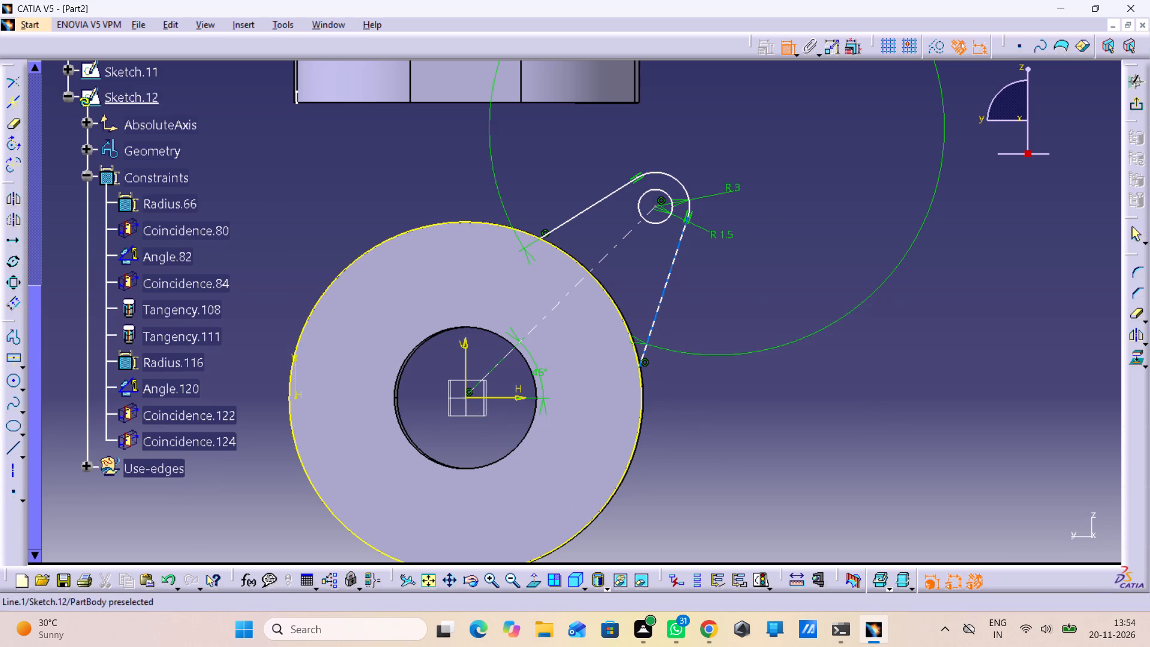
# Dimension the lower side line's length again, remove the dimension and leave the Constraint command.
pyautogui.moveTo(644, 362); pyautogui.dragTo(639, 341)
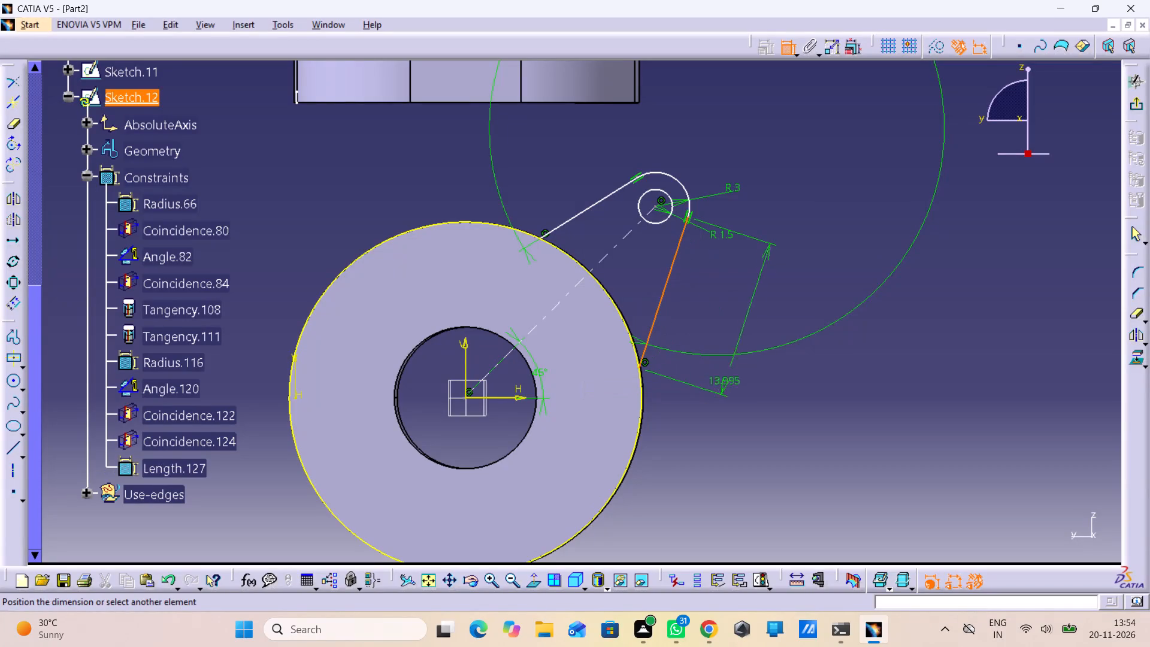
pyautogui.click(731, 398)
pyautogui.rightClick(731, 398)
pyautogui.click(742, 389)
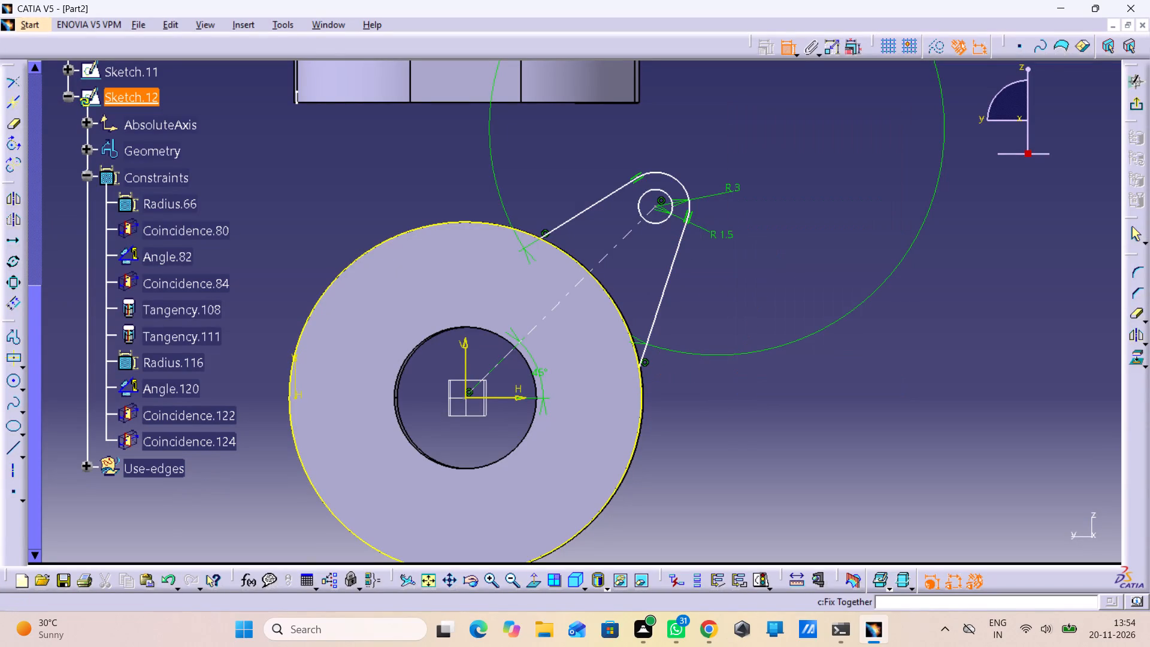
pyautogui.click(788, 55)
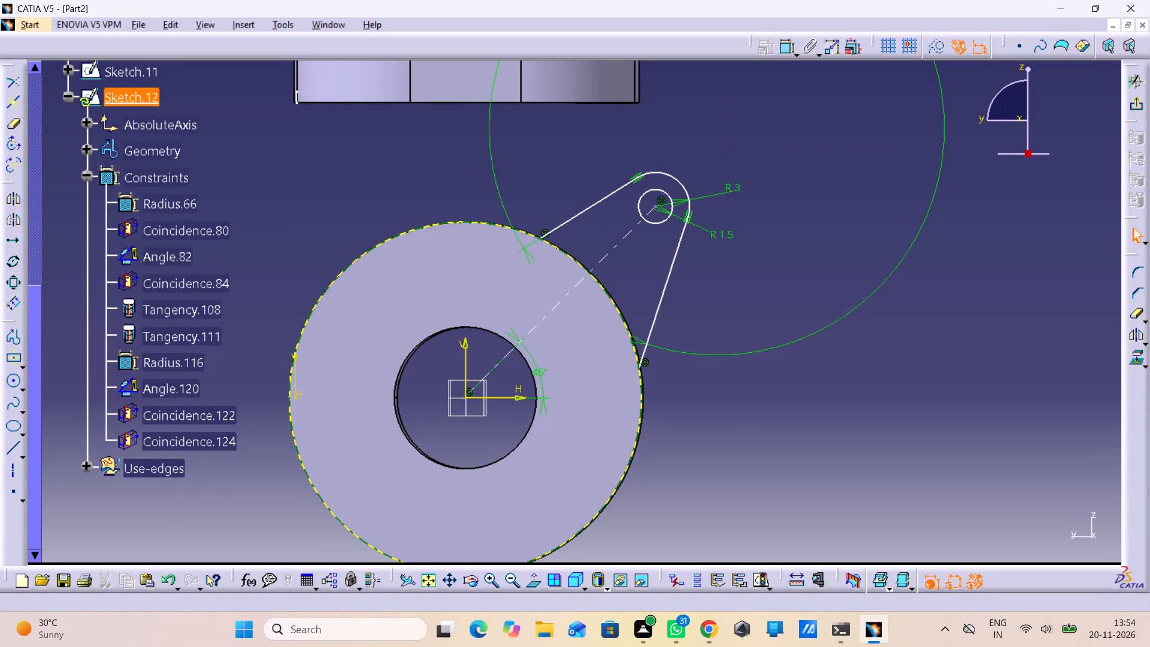
# Move the lug by its lower side line until the line is about 13.3 mm long and the centre line's inner end nears the origin.
pyautogui.moveTo(649, 353); pyautogui.dragTo(522, 220)
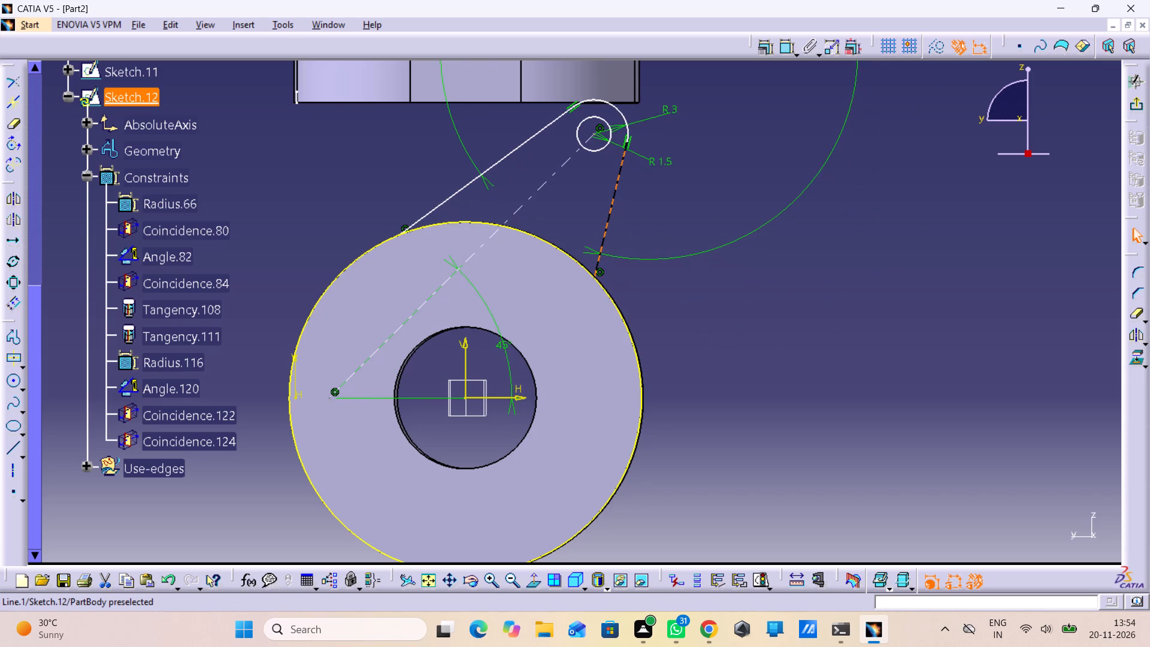
pyautogui.moveTo(522, 220); pyautogui.dragTo(628, 371)
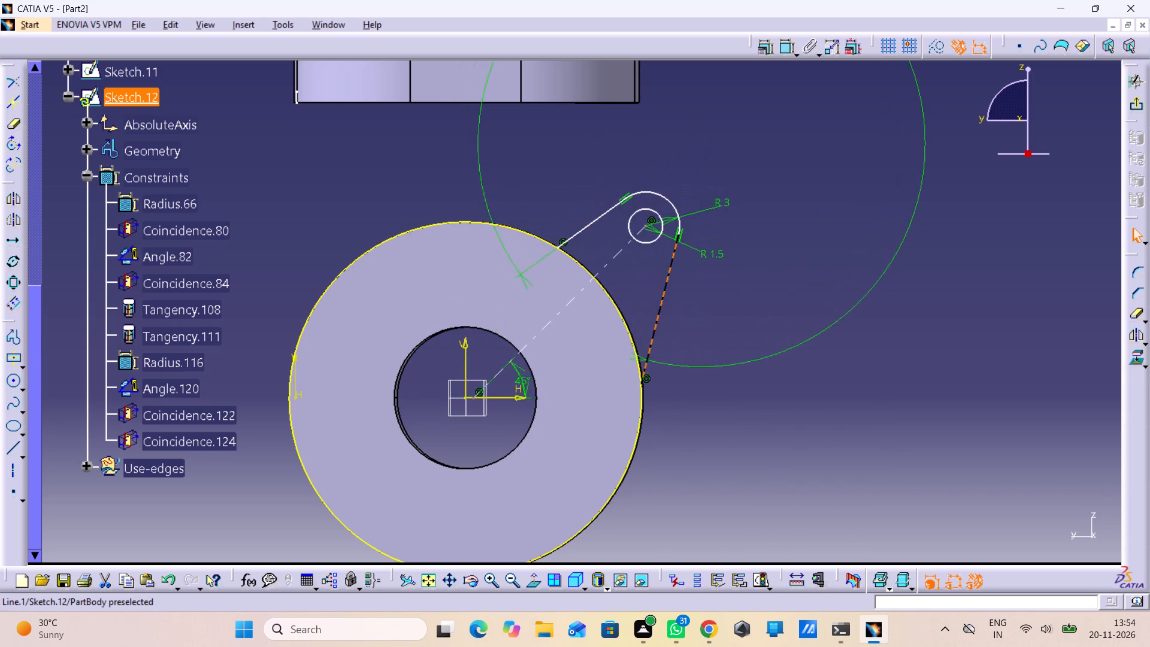
pyautogui.moveTo(628, 371); pyautogui.dragTo(620, 374)
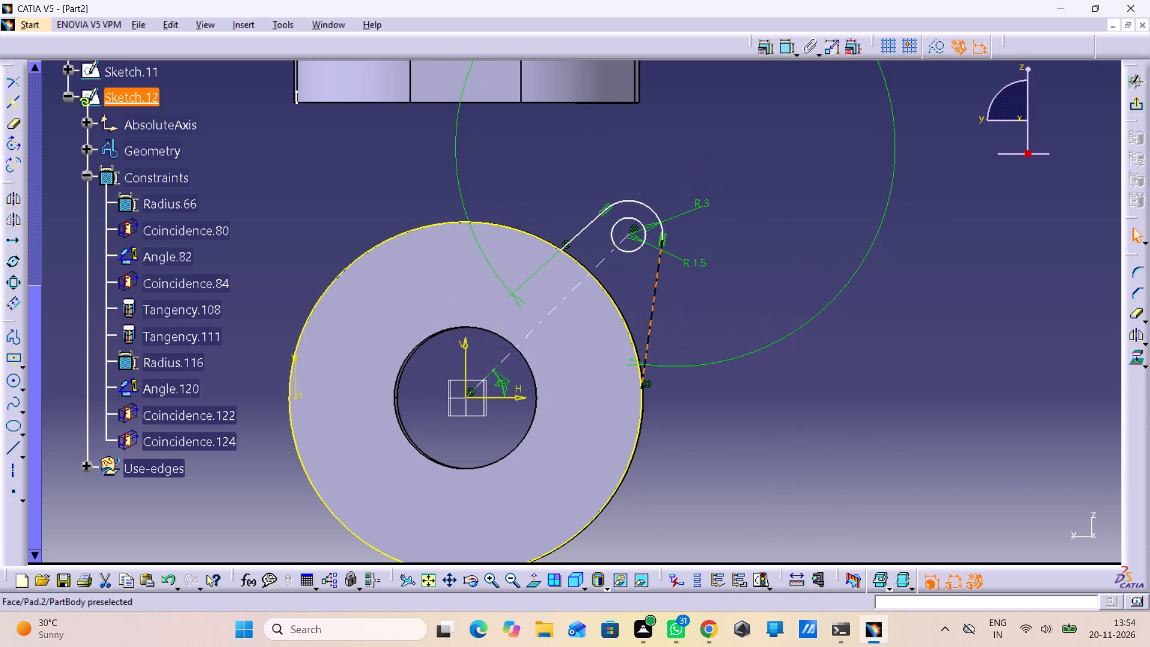
pyautogui.middleClick(674, 360)
pyautogui.rightClick(674, 360)
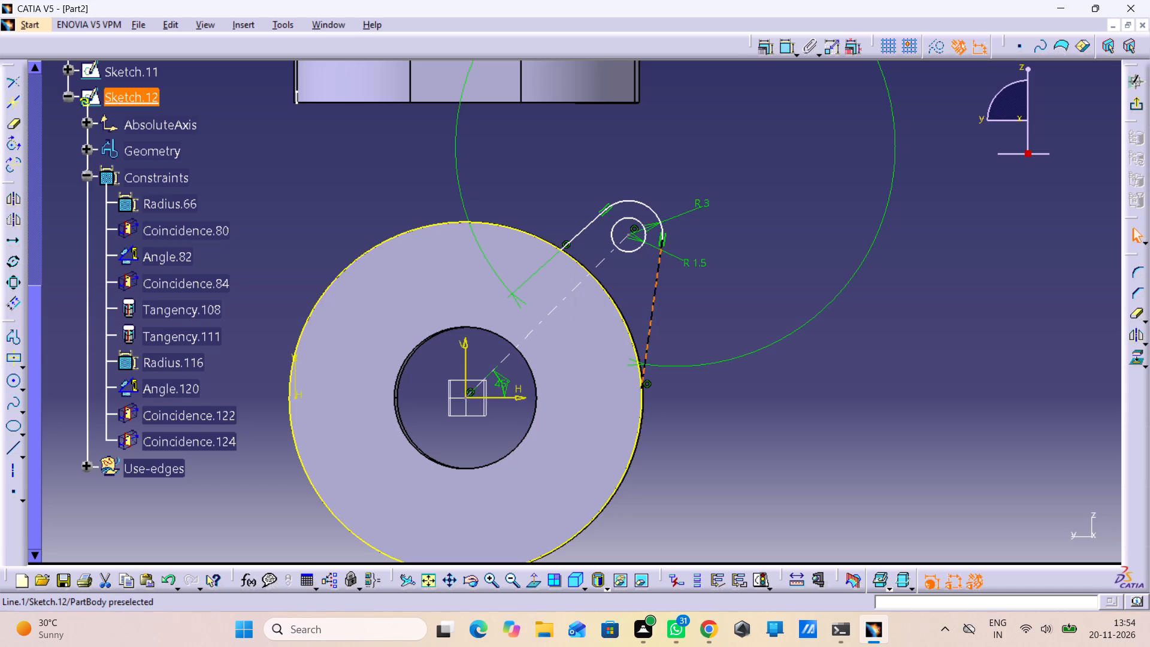
pyautogui.click(716, 436)
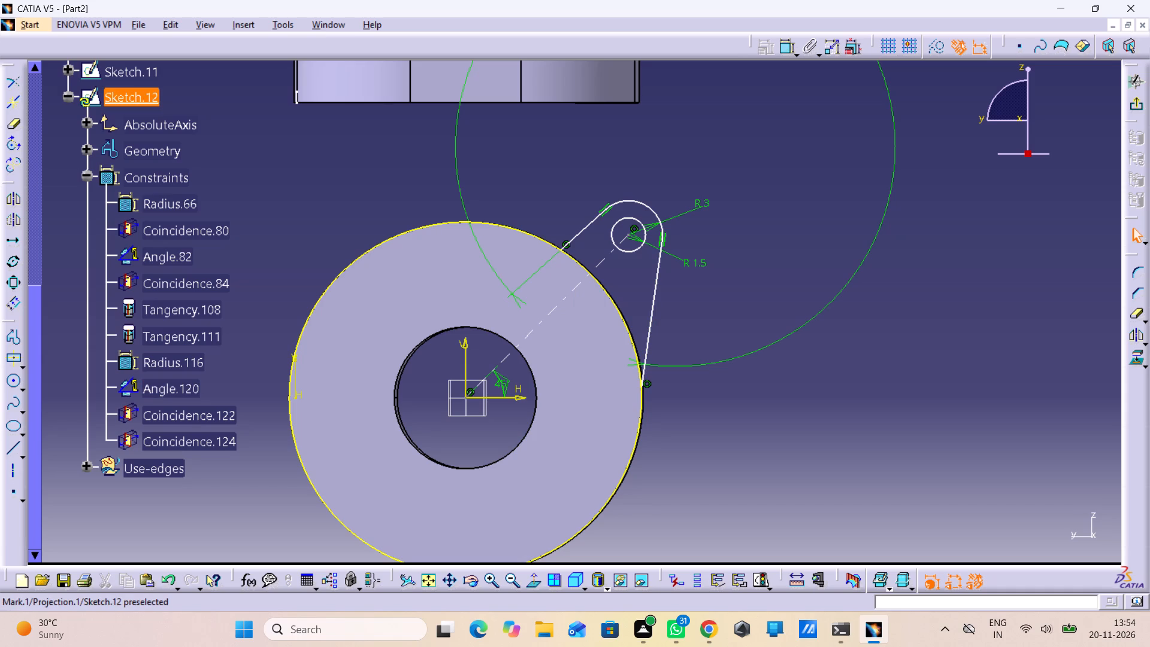
pyautogui.doubleClick(661, 290)
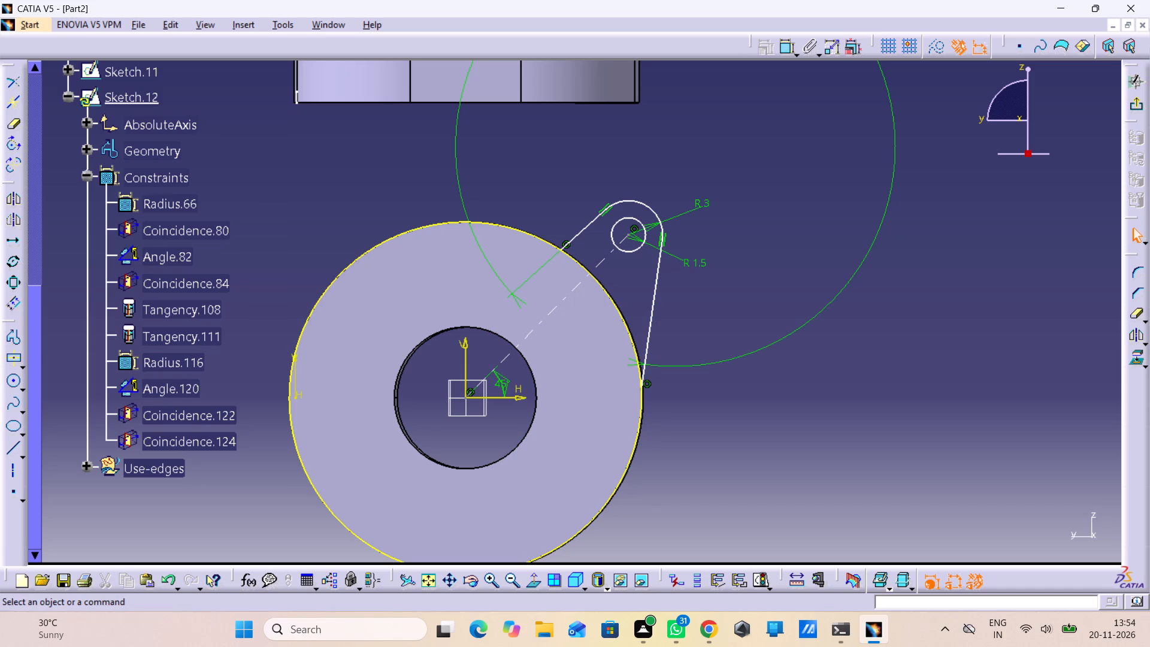
# Dimension the length of the lug's lower side line and set it to 5 mm.
pyautogui.click(783, 55)
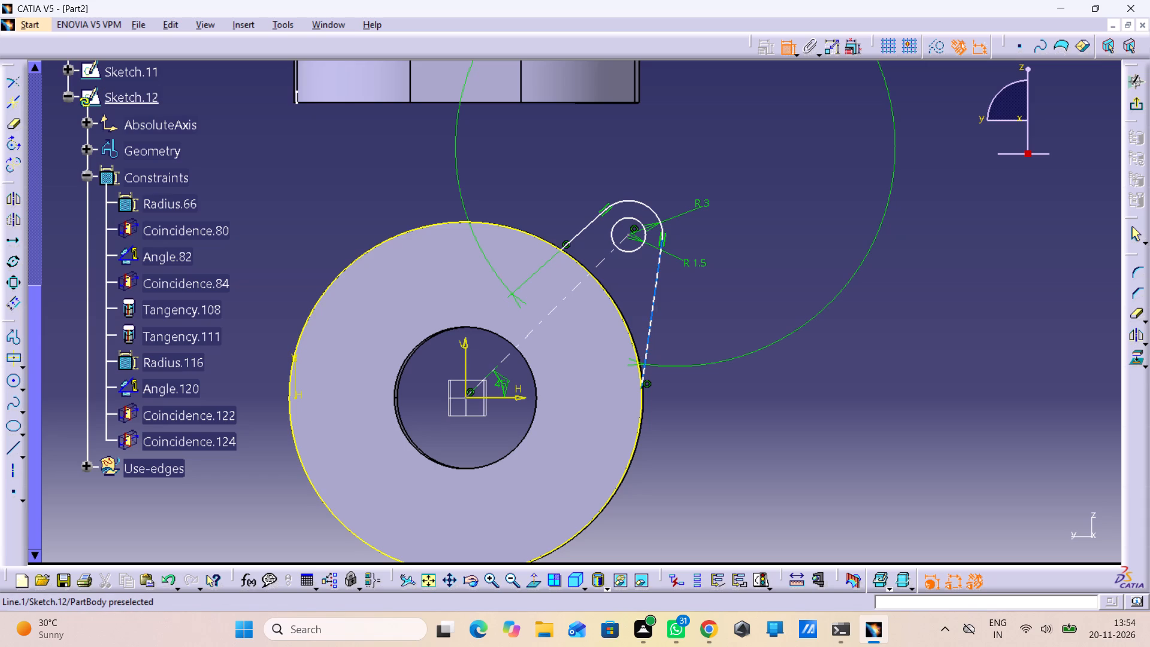
pyautogui.click(658, 281)
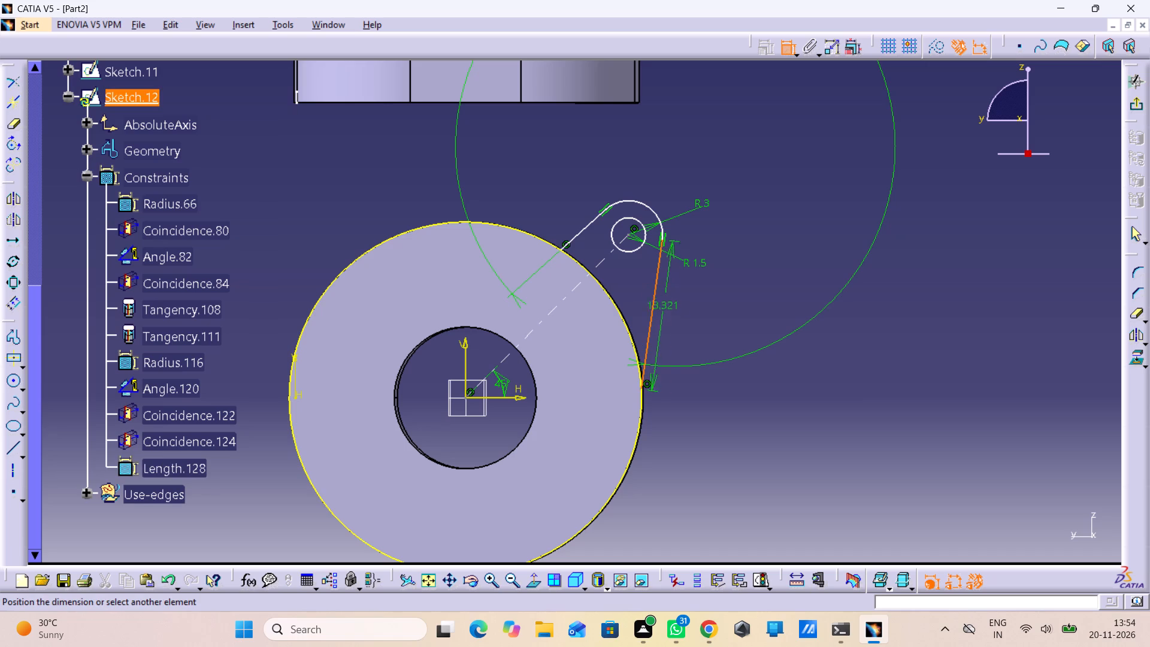
pyautogui.click(680, 317)
pyautogui.doubleClick(682, 317)
pyautogui.press('5')
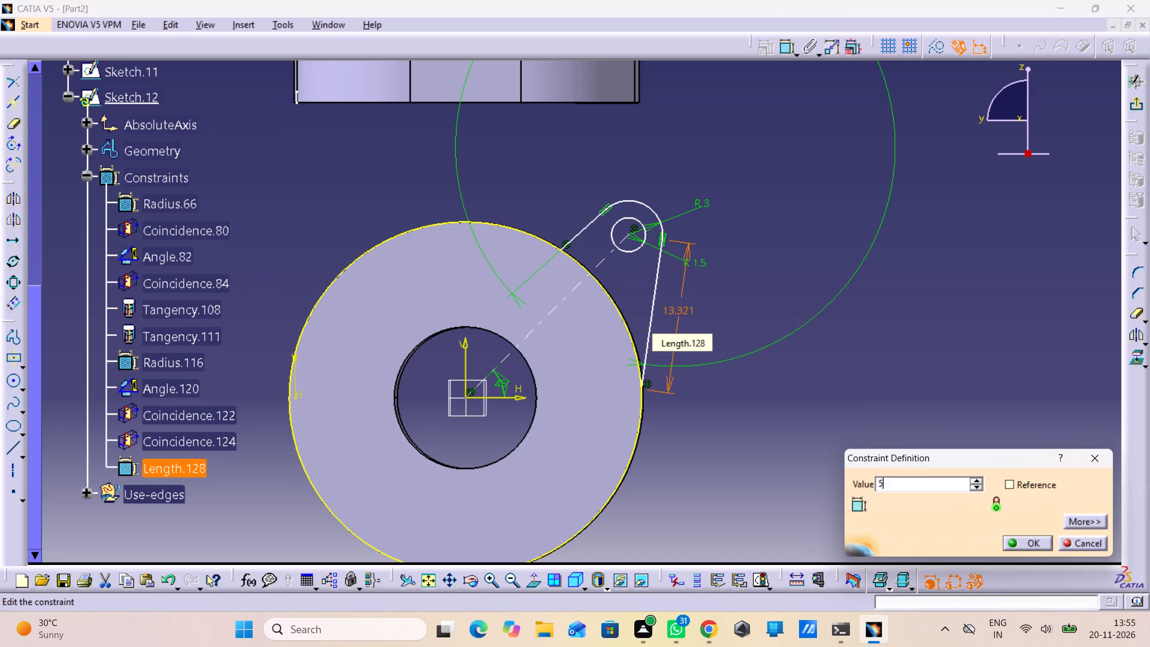
pyautogui.press('Return')
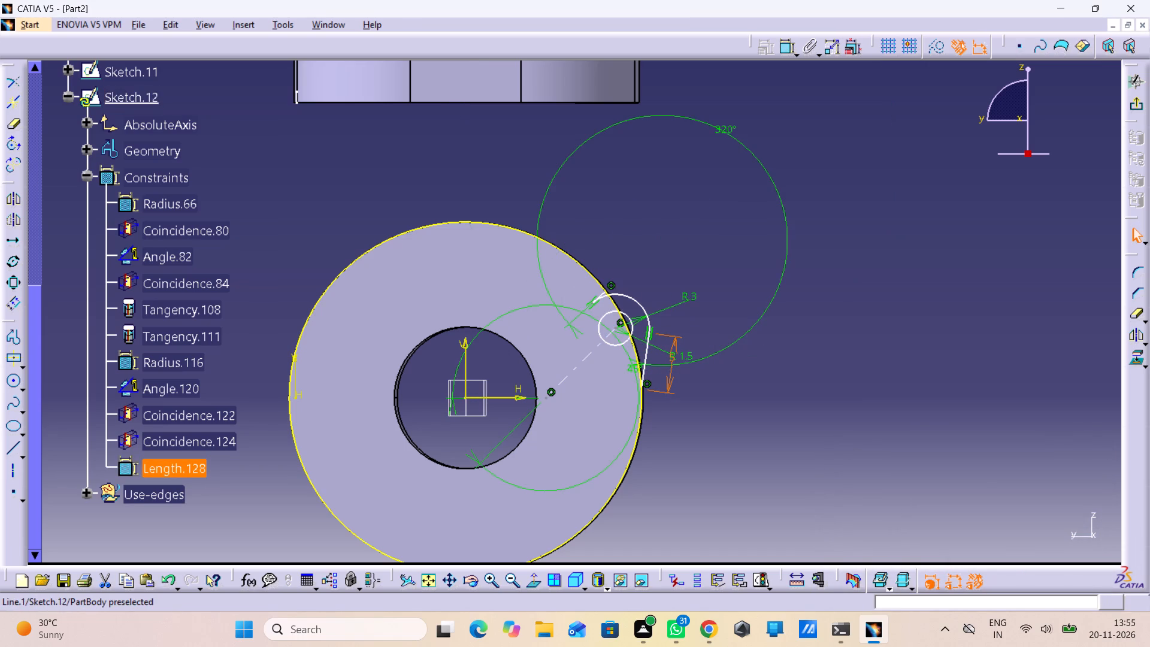
# Pull the lug's rounded end outward so the hole and end arc lie outside the disc's rim.
pyautogui.moveTo(609, 294); pyautogui.dragTo(649, 266)
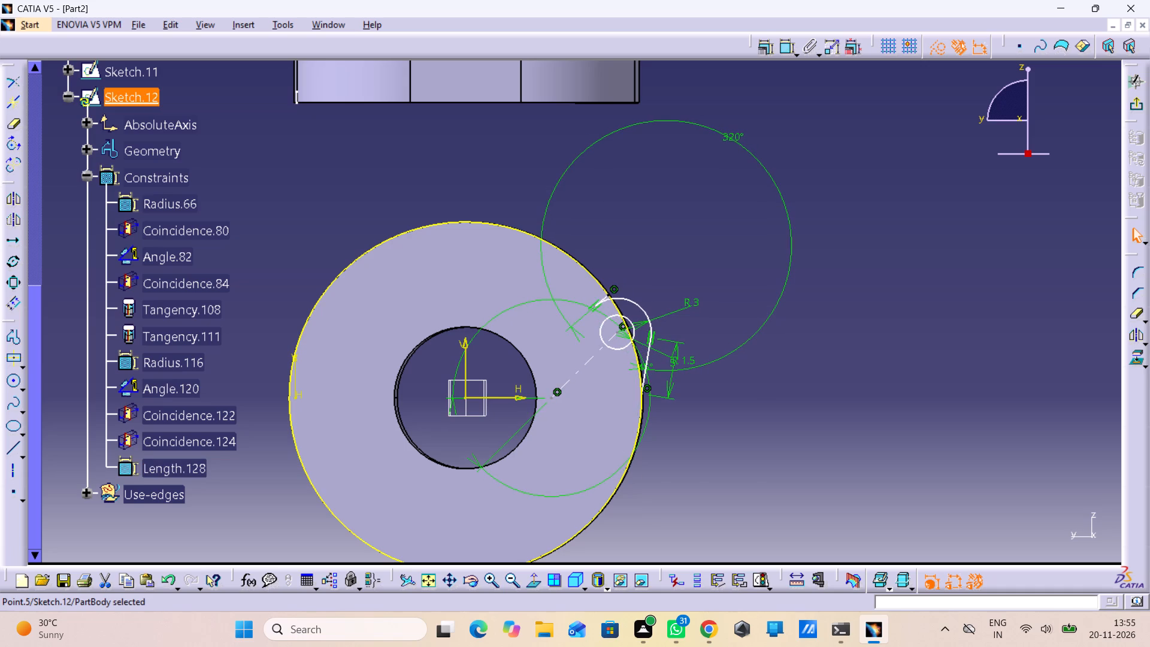
pyautogui.moveTo(622, 301); pyautogui.dragTo(682, 277)
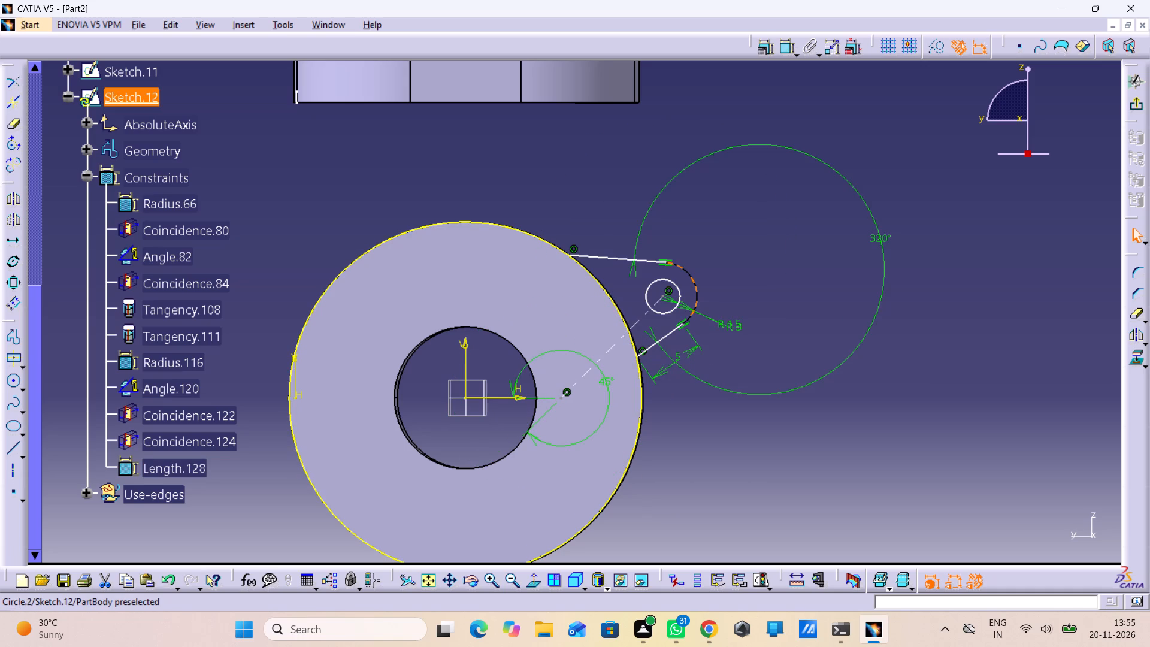
pyautogui.moveTo(682, 277); pyautogui.dragTo(641, 273)
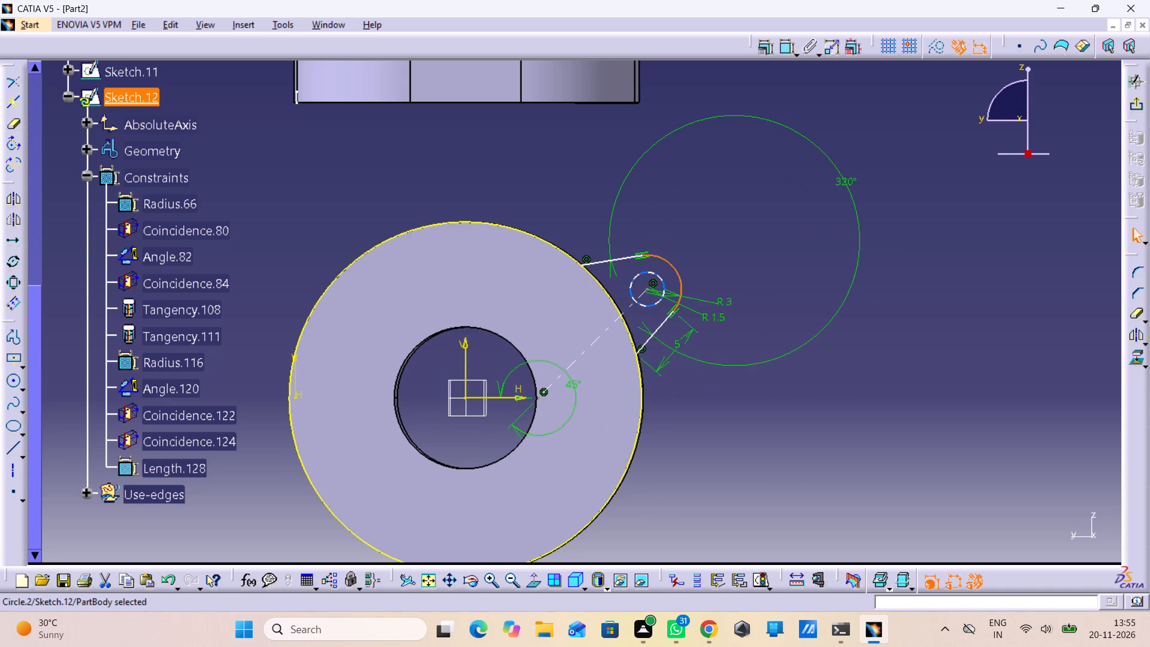
# Constrain the inner end of the lug's centre line coincident with the sketch origin.
pyautogui.click(538, 400)
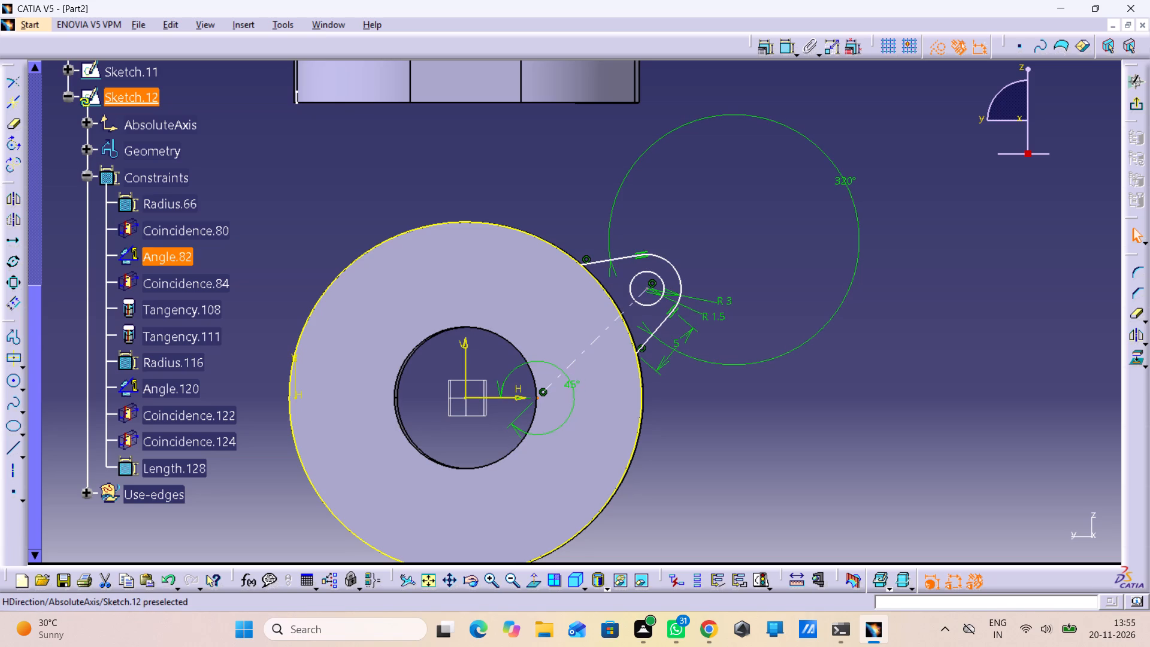
pyautogui.click(465, 399)
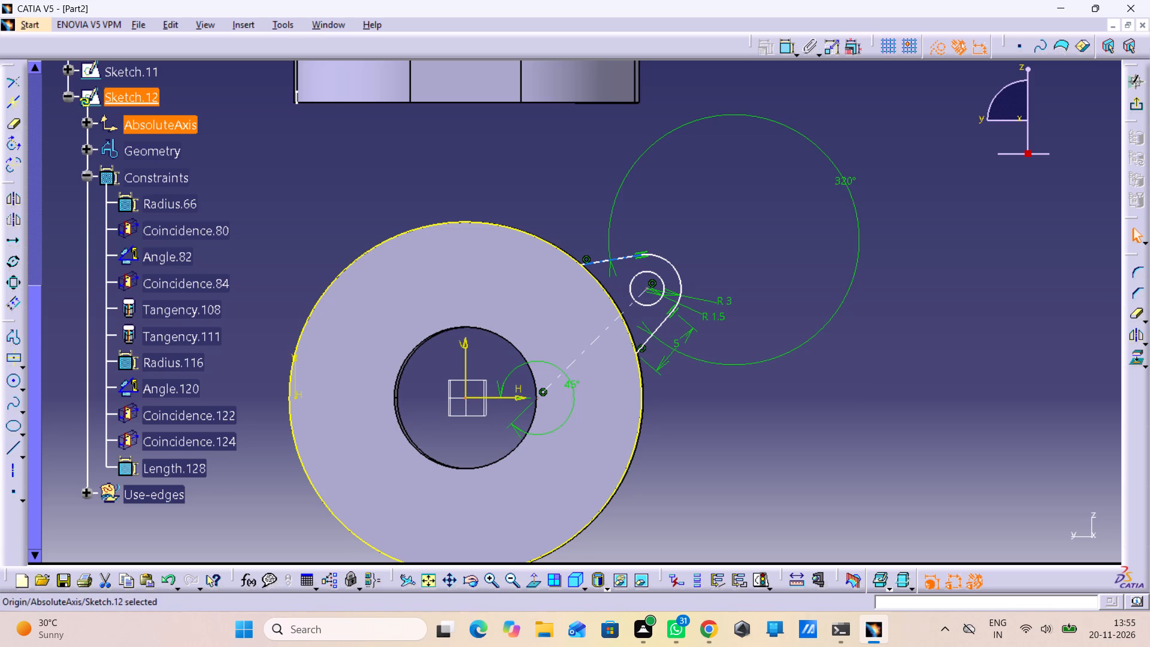
pyautogui.doubleClick(787, 54)
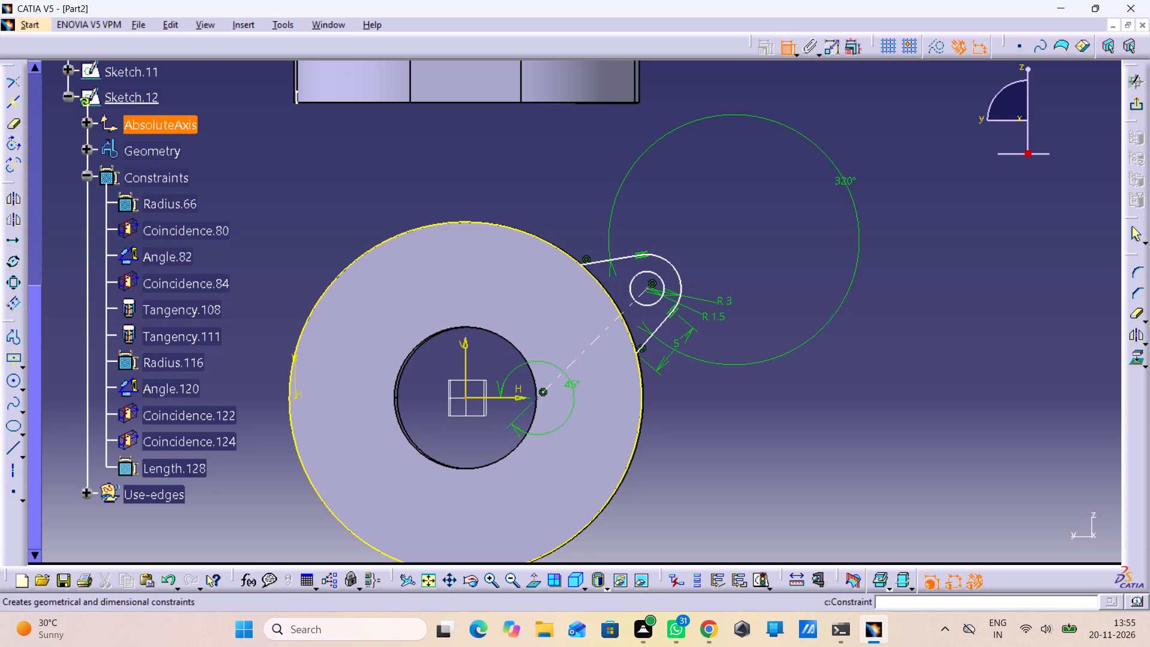
pyautogui.click(536, 400)
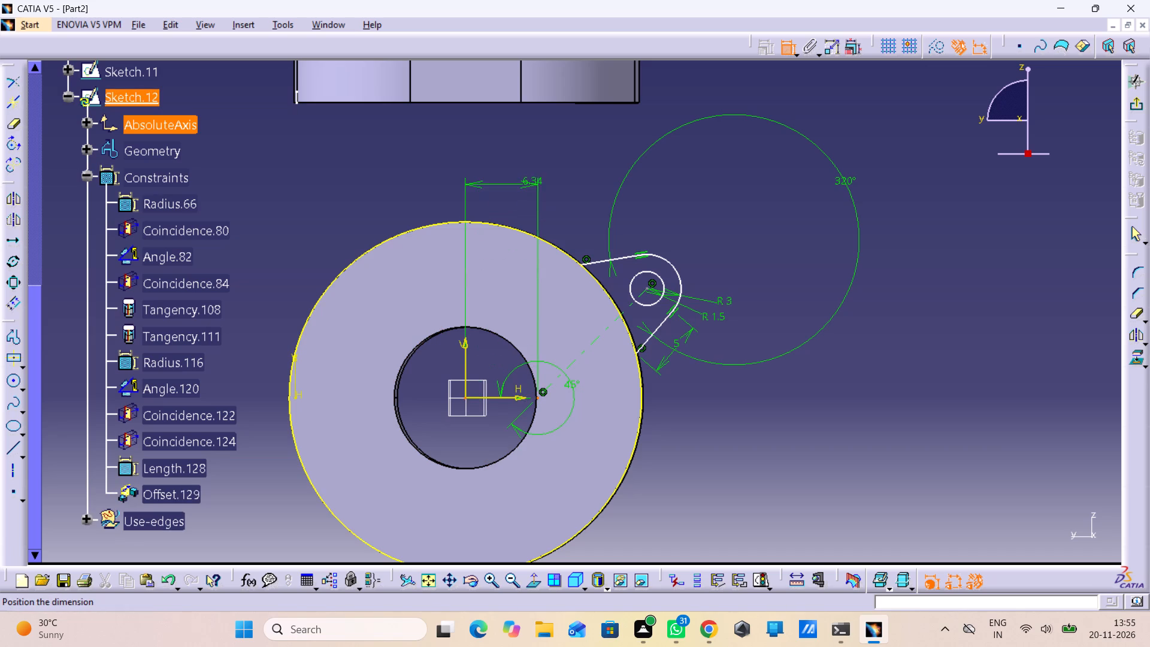
pyautogui.rightClick(533, 180)
pyautogui.click(609, 298)
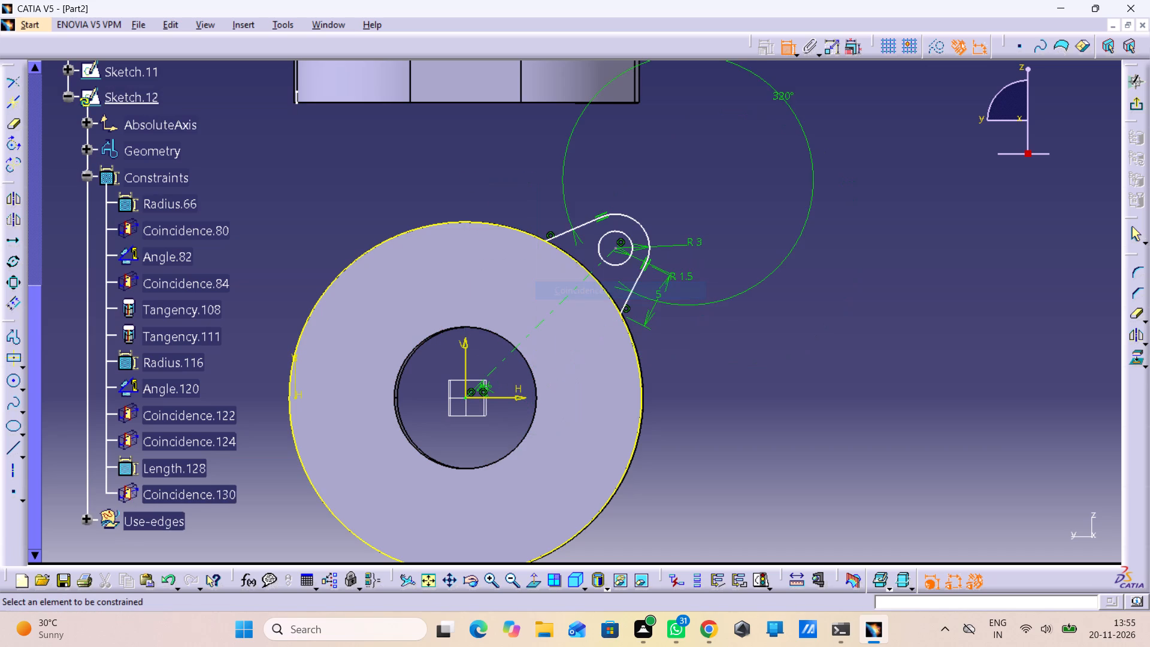
# Dimension the length of the lug's upper side line and set it to 5 mm.
pyautogui.click(564, 238)
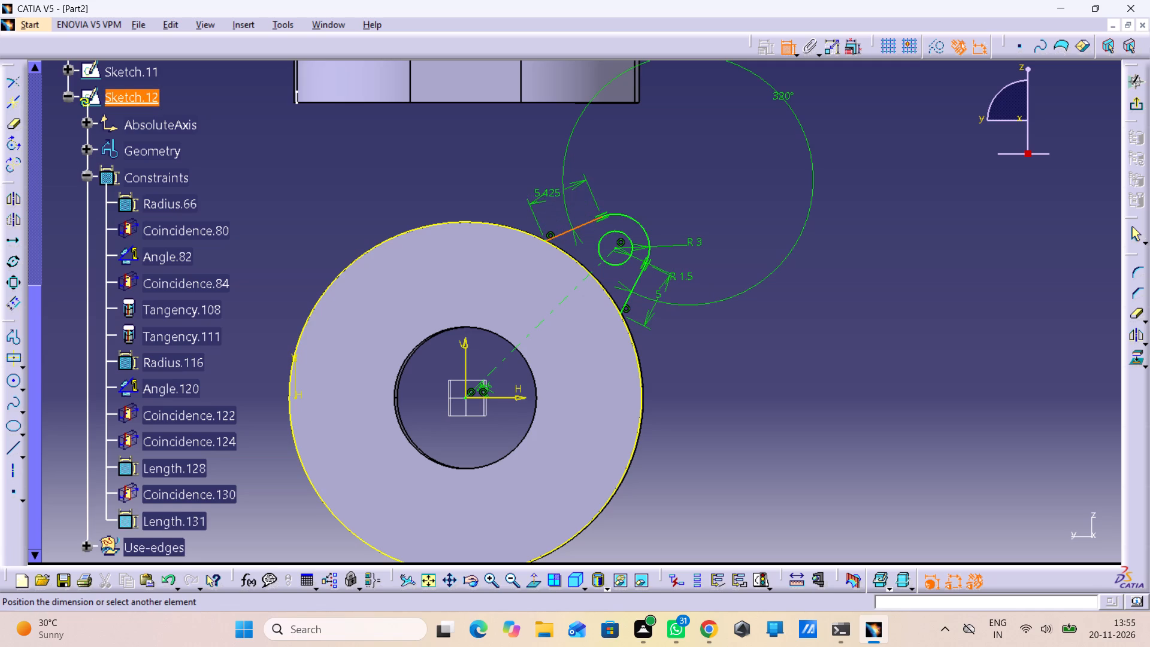
pyautogui.click(551, 194)
pyautogui.doubleClick(549, 188)
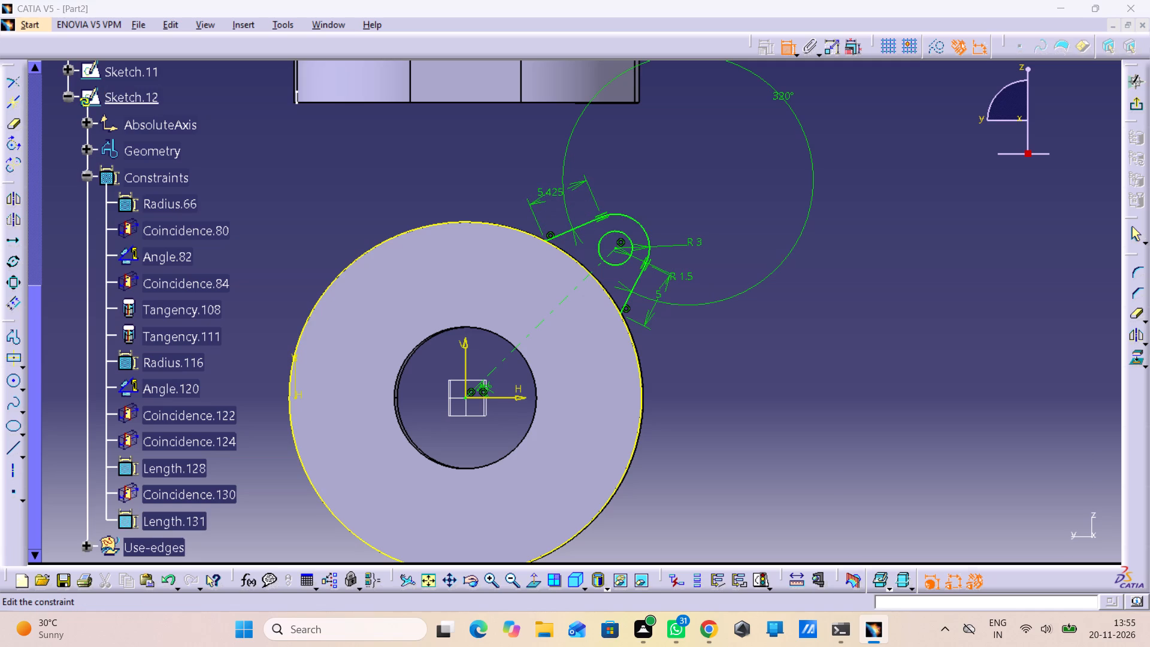
pyautogui.press('5')
pyautogui.press('Return')
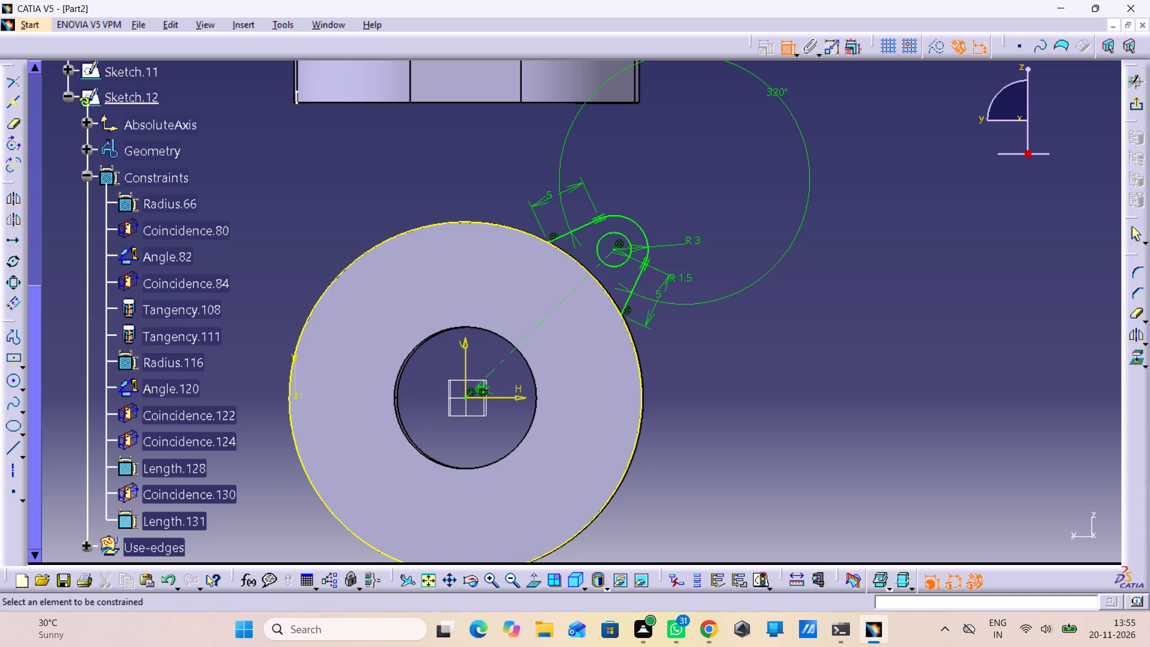
# Move the centre line's 45° angle dimension away from the origin onto the disc face between the bore and the rim.
pyautogui.moveTo(482, 393); pyautogui.dragTo(523, 379)
pyautogui.moveTo(467, 392); pyautogui.dragTo(423, 265, button='middle')
pyautogui.moveTo(467, 392); pyautogui.dragTo(465, 385, button='right')
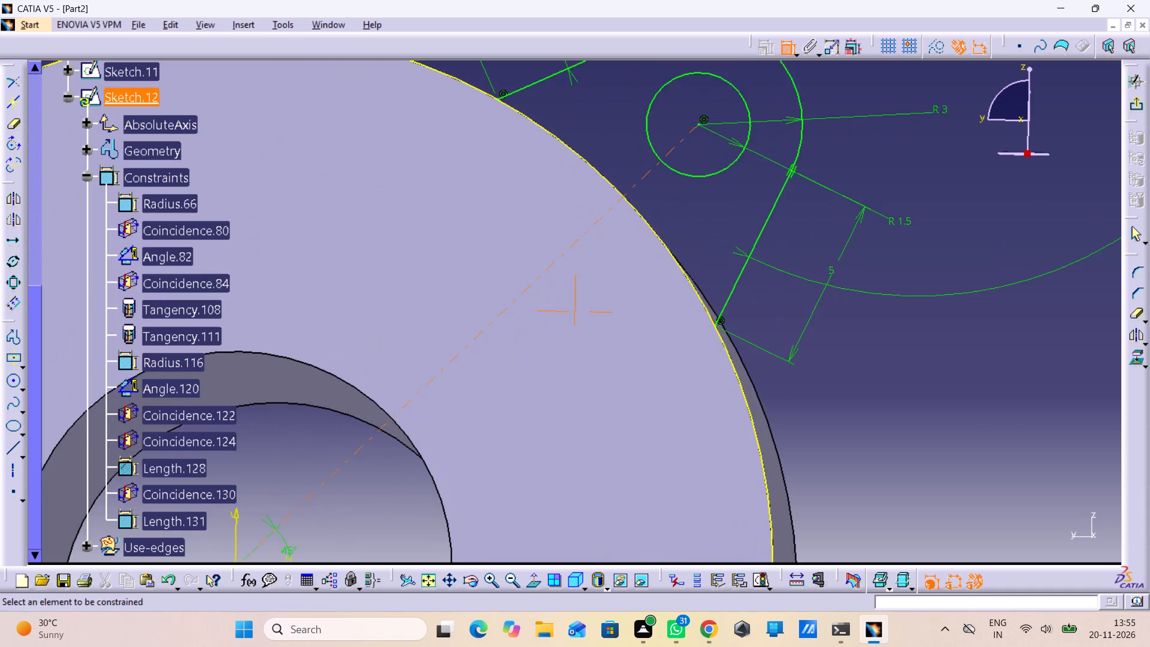
pyautogui.moveTo(371, 387); pyautogui.dragTo(691, 61, button='middle')
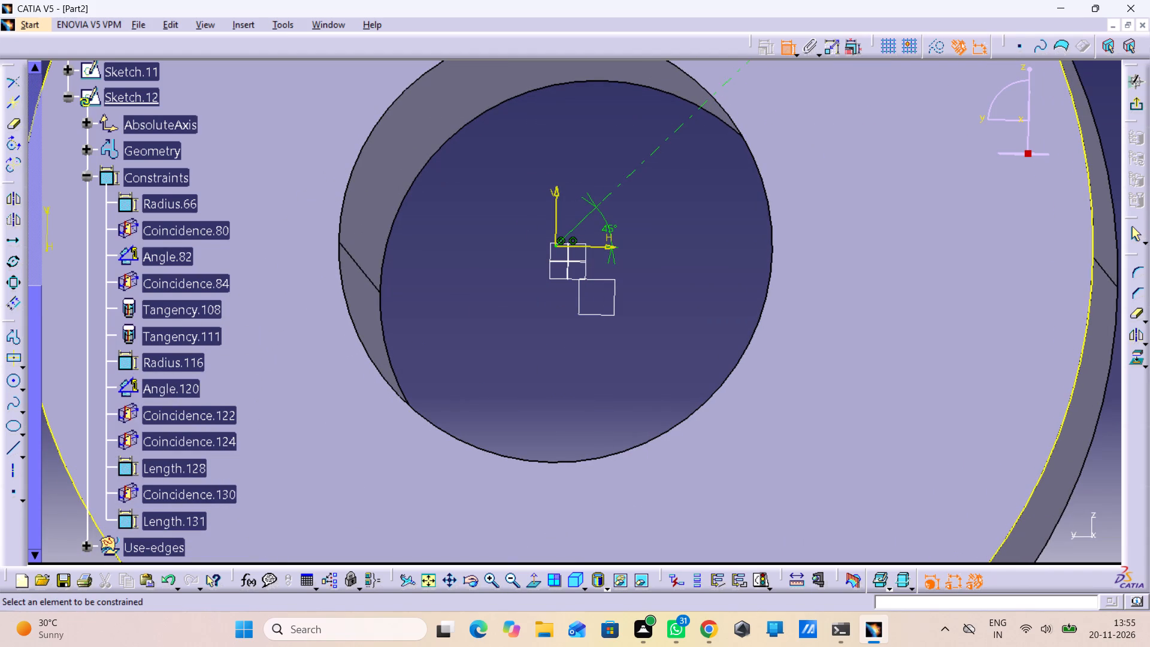
pyautogui.moveTo(607, 218); pyautogui.dragTo(722, 83)
pyautogui.moveTo(724, 83); pyautogui.dragTo(709, 277, button='middle')
pyautogui.rightClick(724, 83)
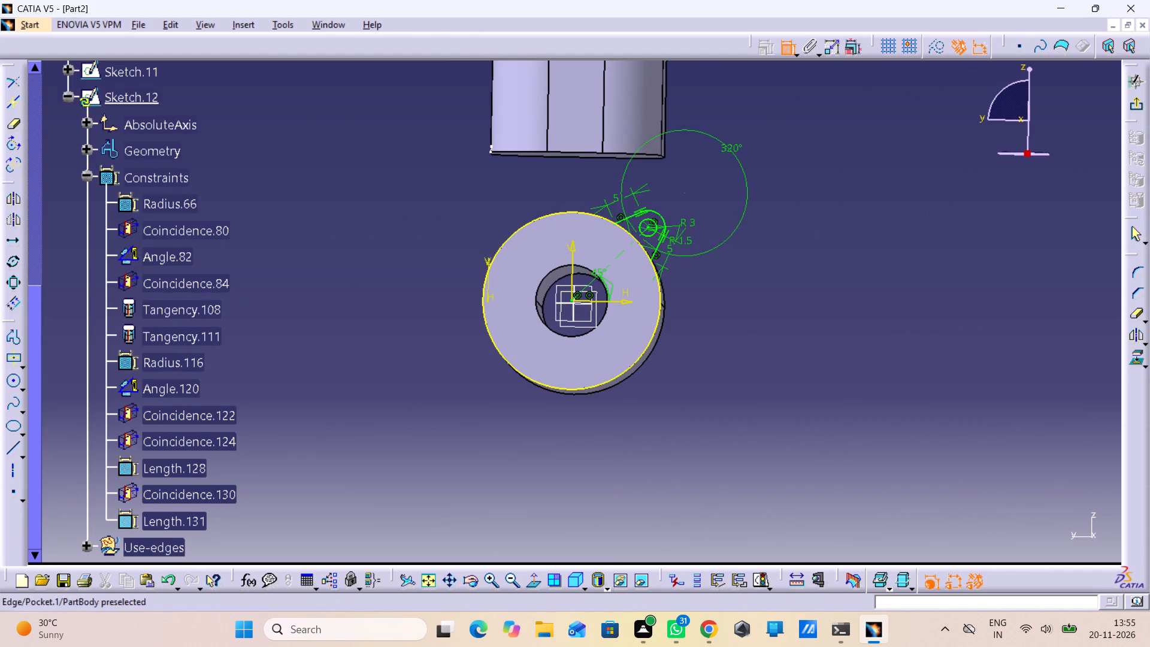
pyautogui.moveTo(604, 283); pyautogui.dragTo(583, 268)
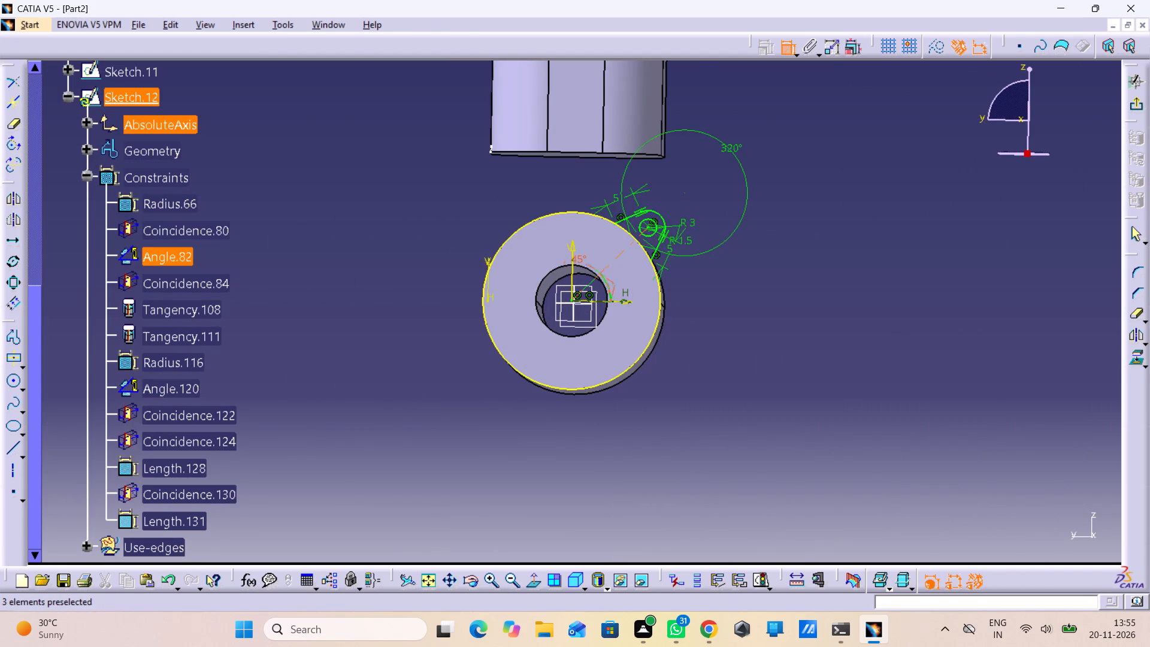
pyautogui.moveTo(583, 268); pyautogui.dragTo(610, 255)
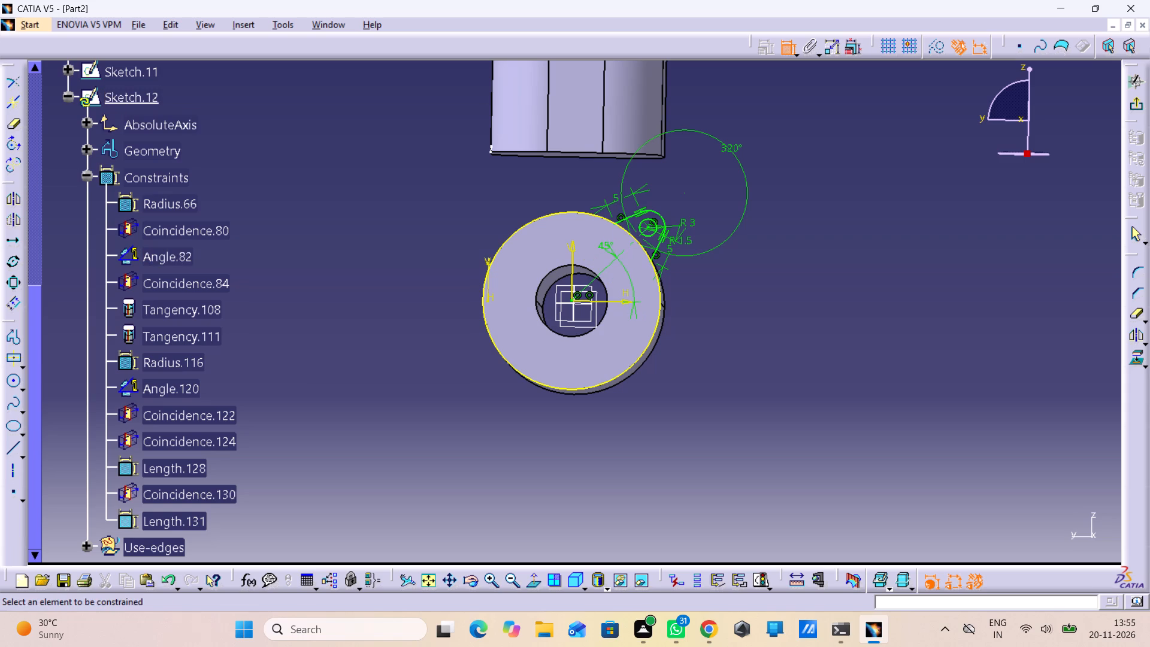
pyautogui.click(739, 333)
# Constrain the lug's two side lines symmetric about its centre line.
pyautogui.scroll(-1, 868, 362)
pyautogui.moveTo(868, 362); pyautogui.dragTo(834, 283, button='middle')
pyautogui.moveTo(867, 362); pyautogui.dragTo(865, 355, button='right')
pyautogui.moveTo(831, 283); pyautogui.dragTo(848, 413, button='middle')
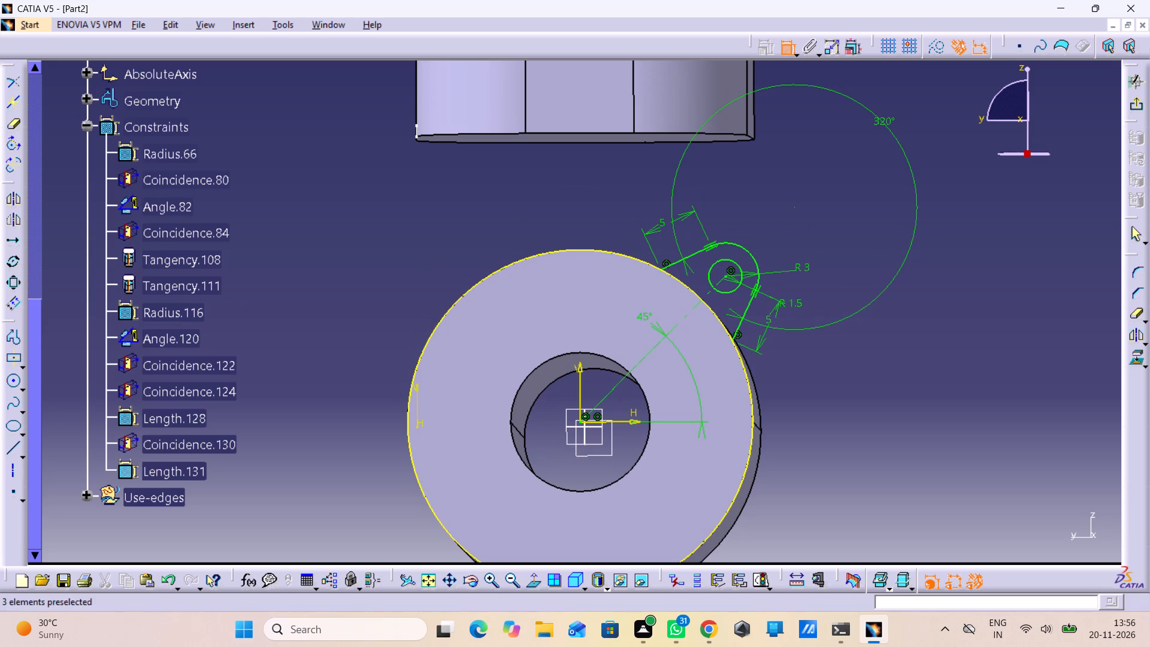
pyautogui.click(745, 317)
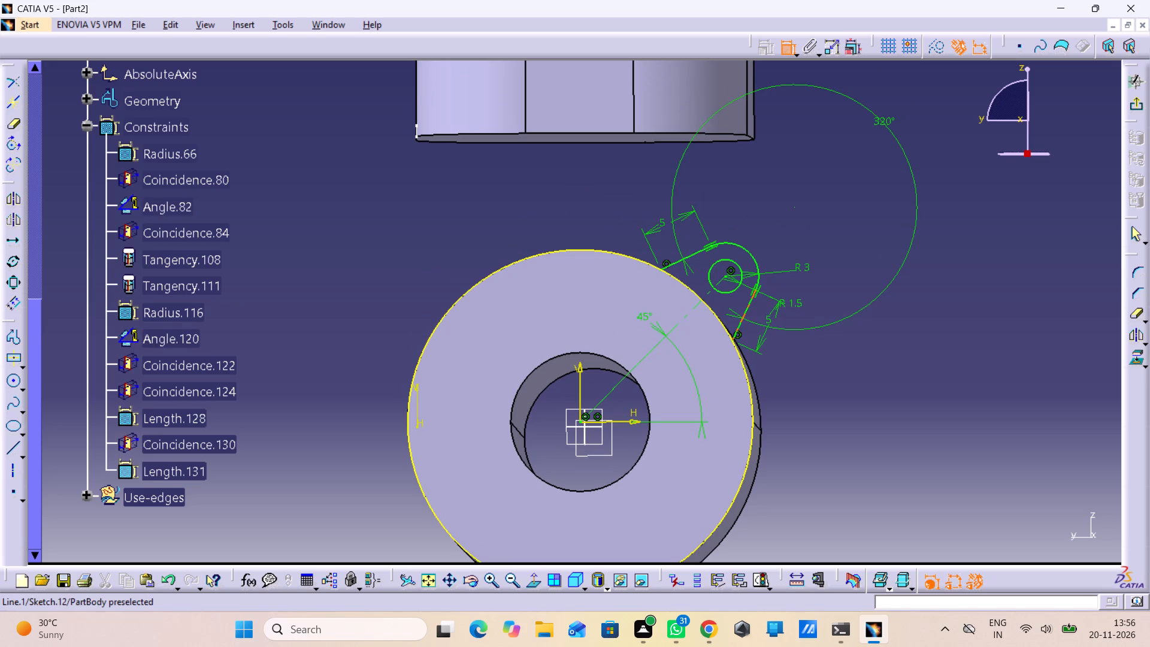
pyautogui.click(673, 262)
pyautogui.rightClick(821, 233)
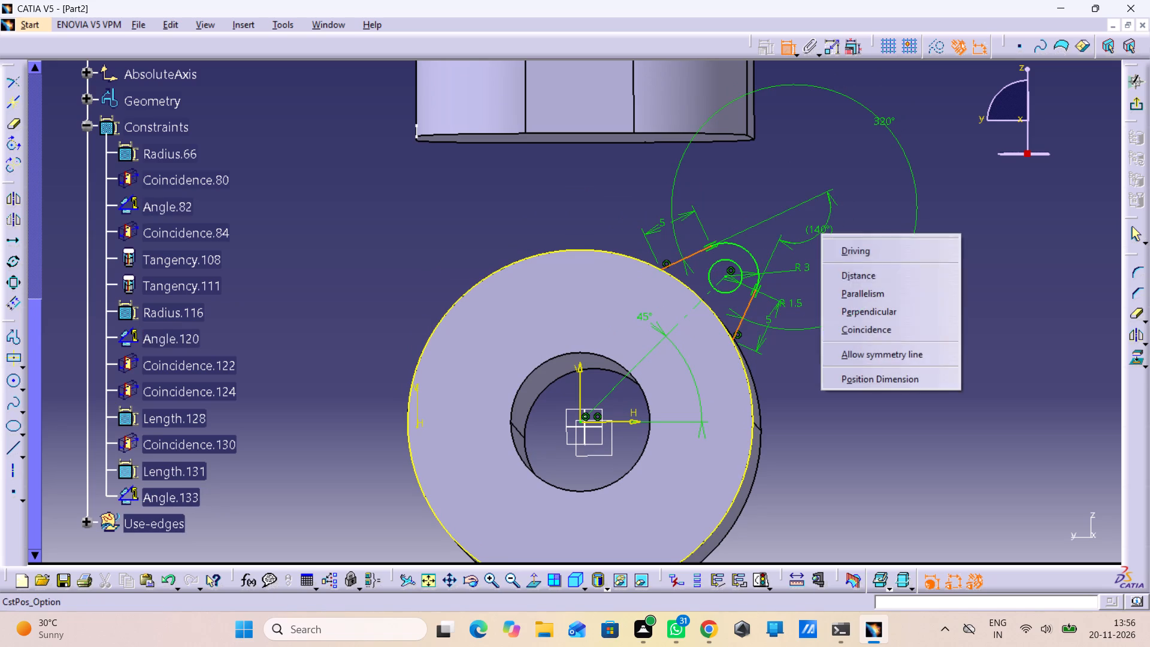
pyautogui.click(882, 349)
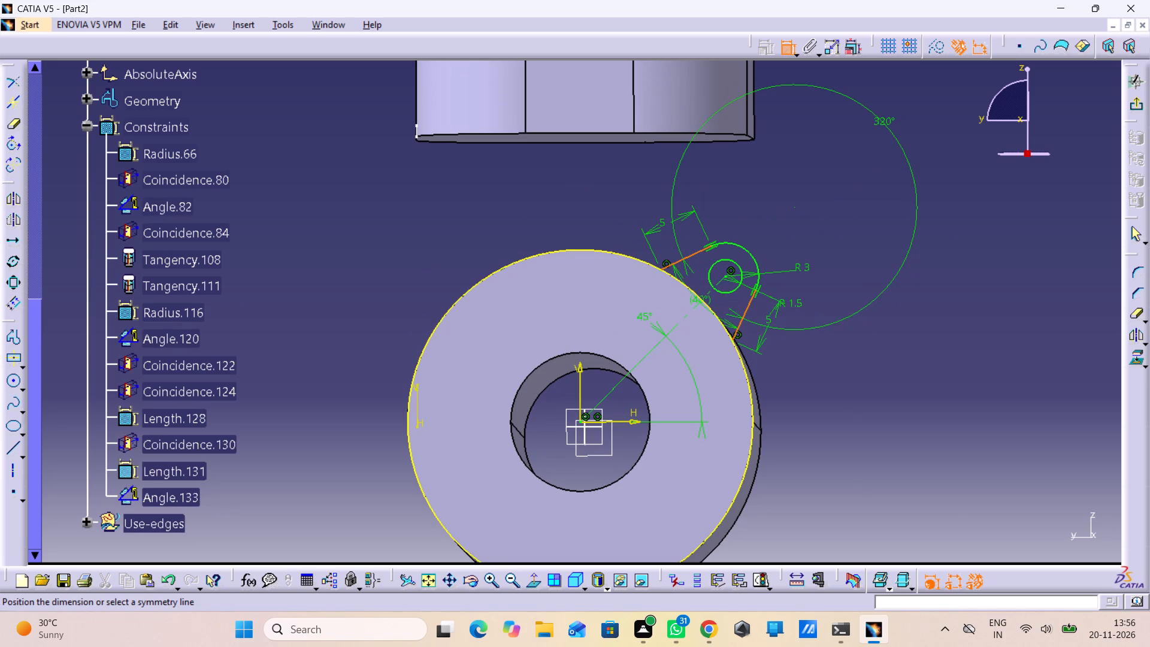
pyautogui.click(707, 294)
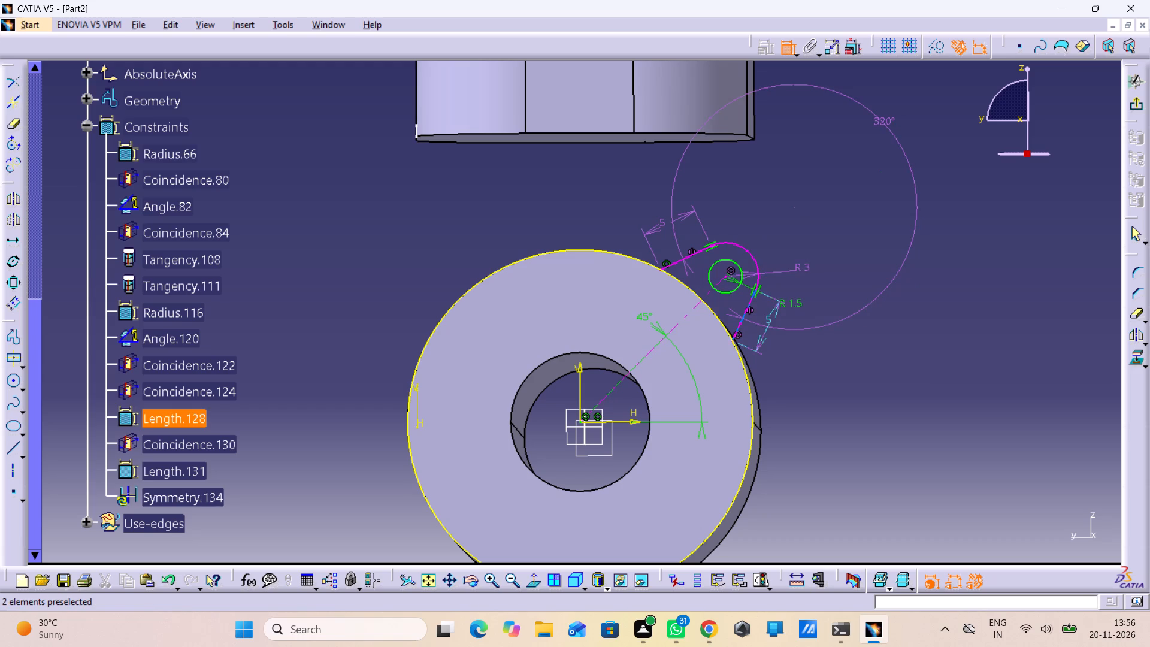
# Delete the 5 mm length dimension of the lug's lower side line.
pyautogui.rightClick(761, 342)
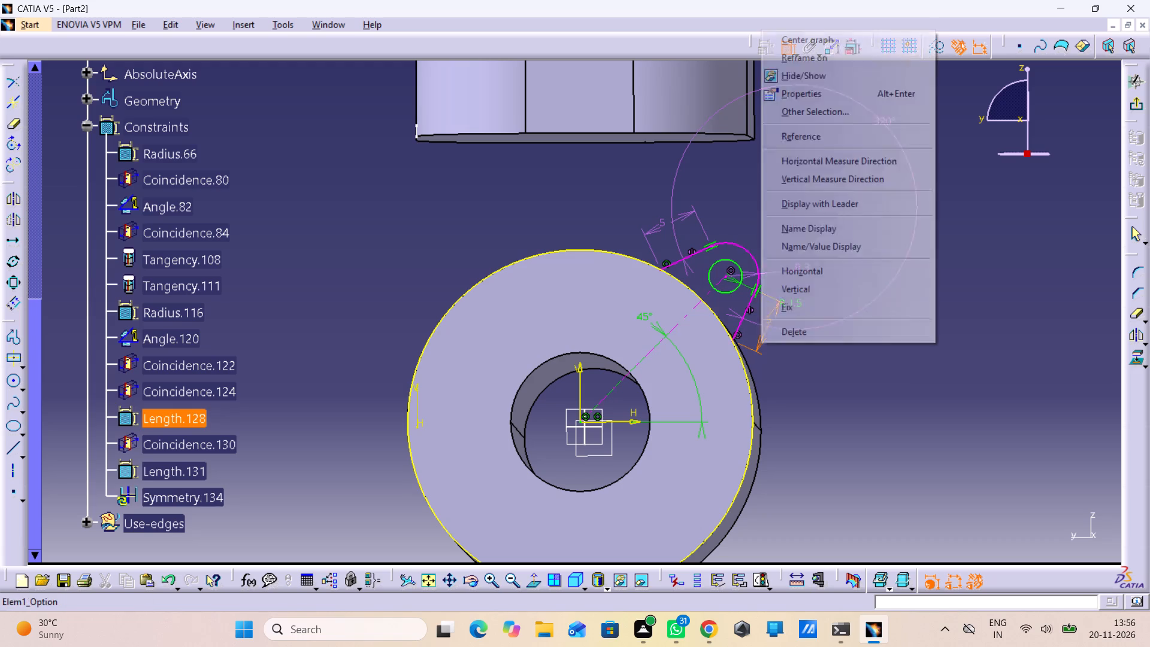
pyautogui.click(808, 331)
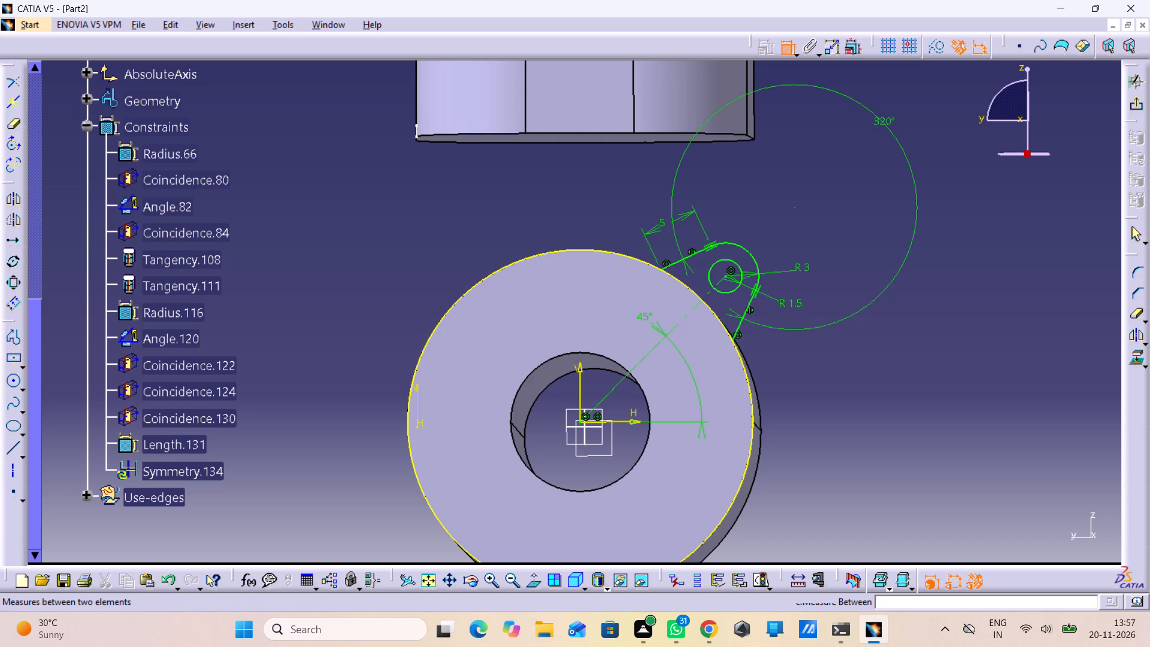
pyautogui.scroll(1, 809, 603)
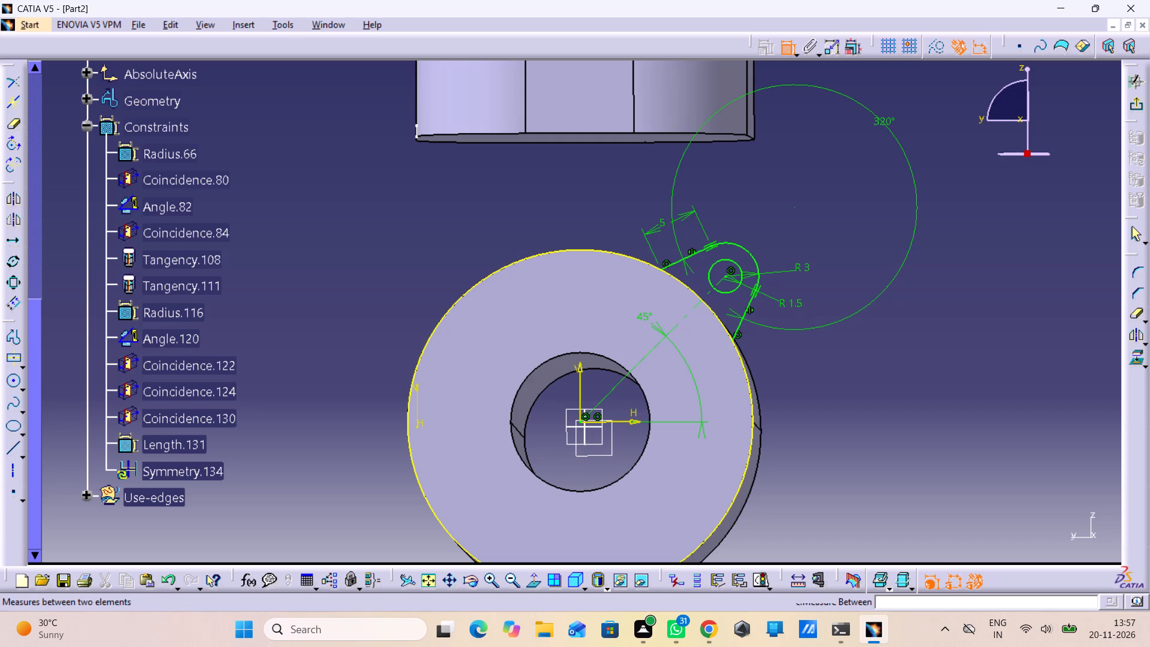
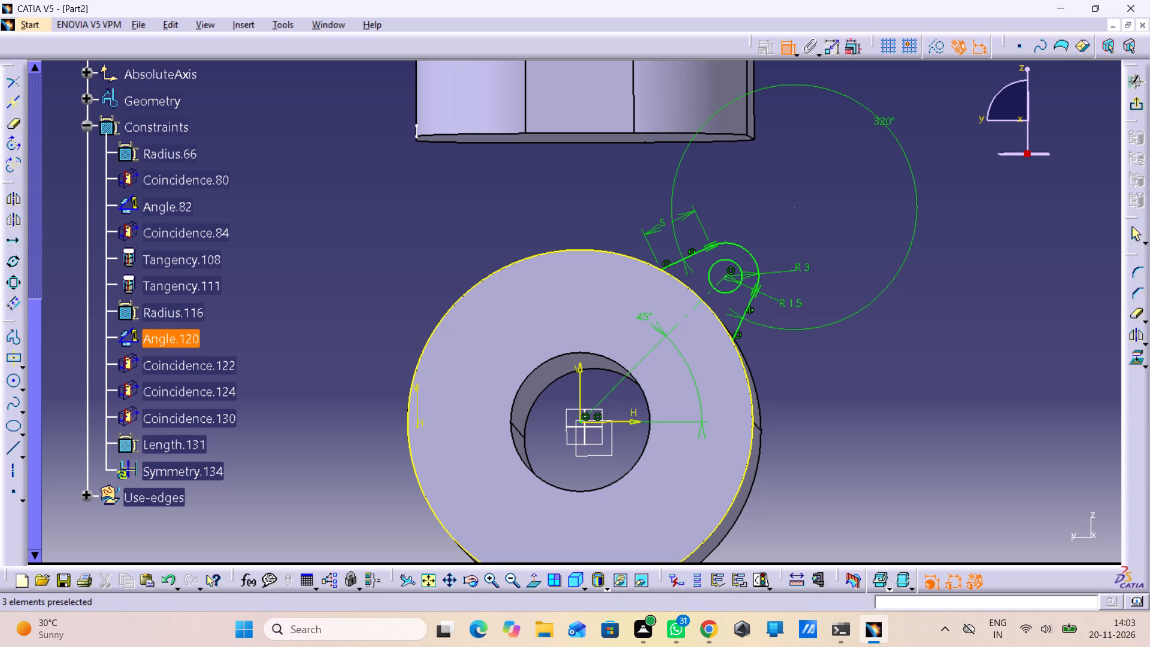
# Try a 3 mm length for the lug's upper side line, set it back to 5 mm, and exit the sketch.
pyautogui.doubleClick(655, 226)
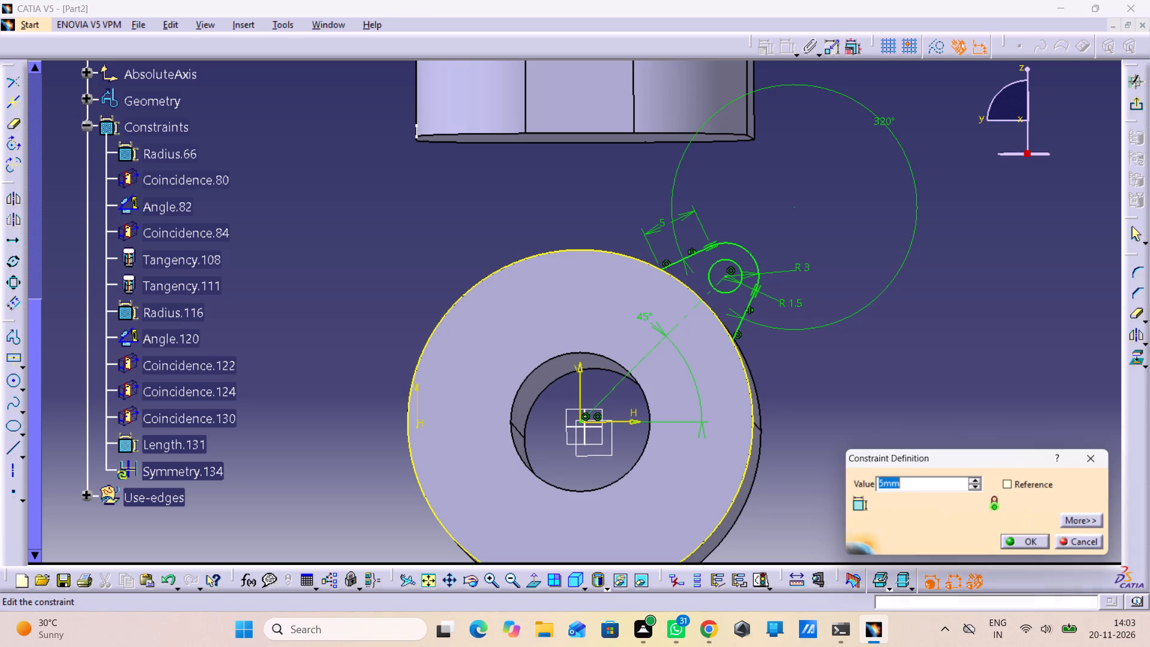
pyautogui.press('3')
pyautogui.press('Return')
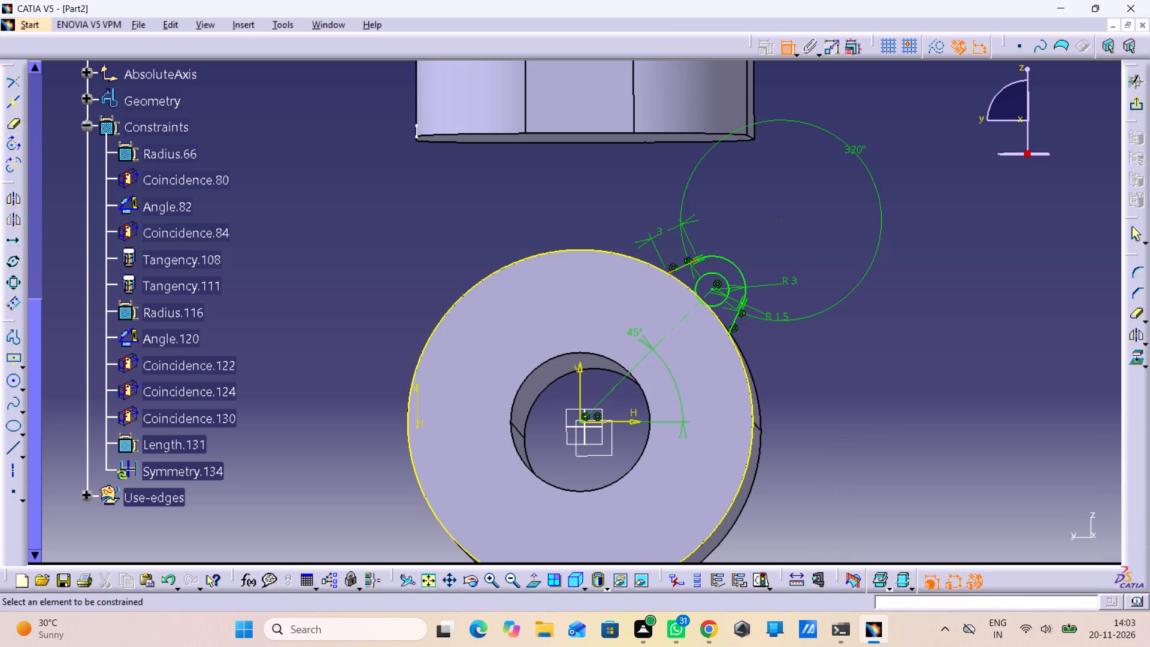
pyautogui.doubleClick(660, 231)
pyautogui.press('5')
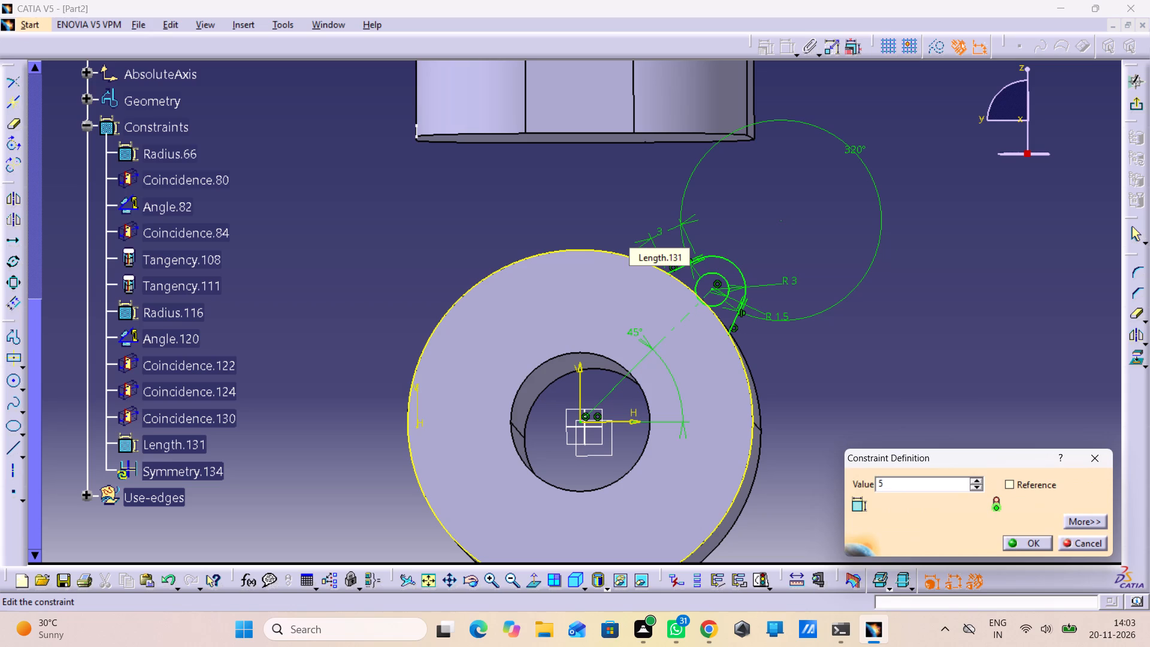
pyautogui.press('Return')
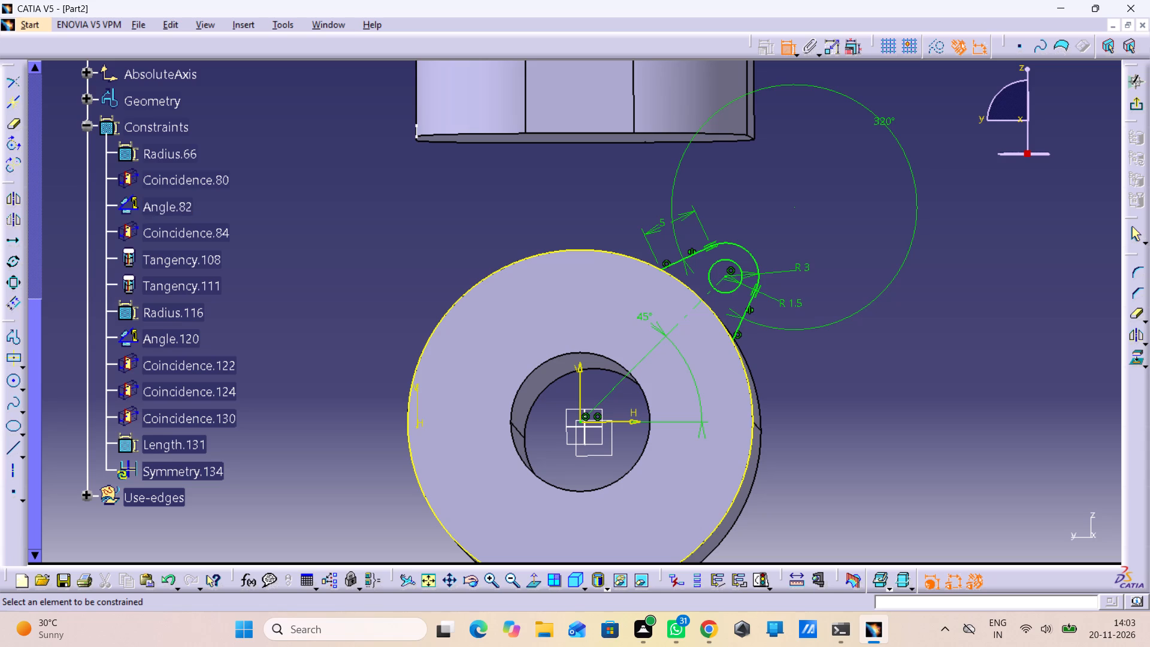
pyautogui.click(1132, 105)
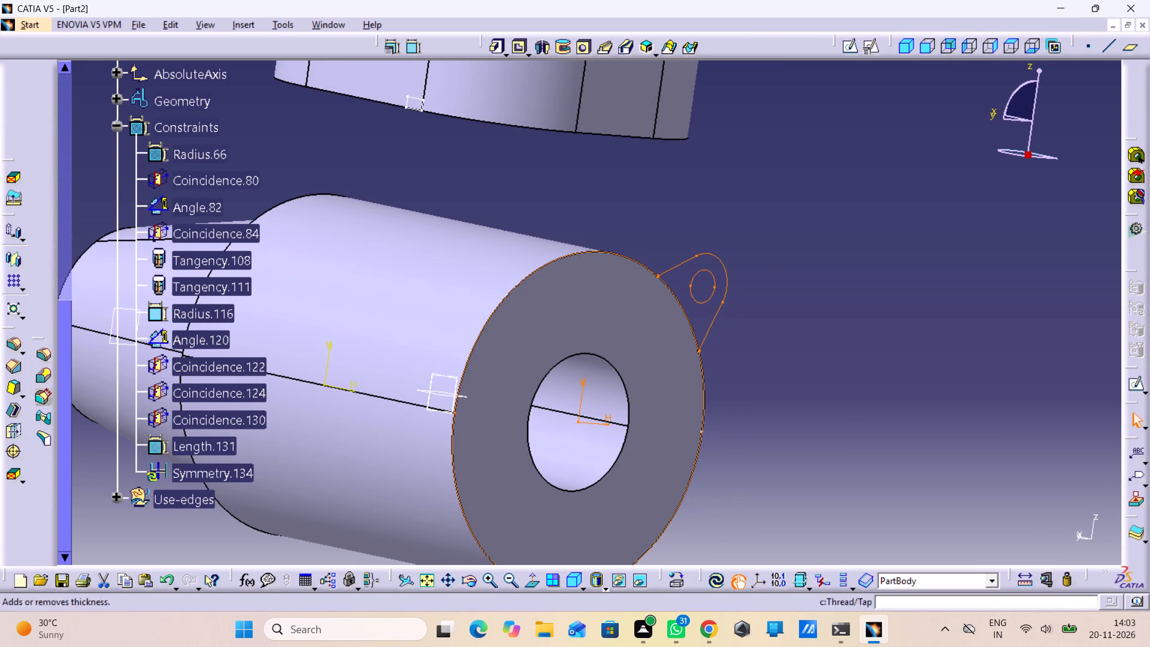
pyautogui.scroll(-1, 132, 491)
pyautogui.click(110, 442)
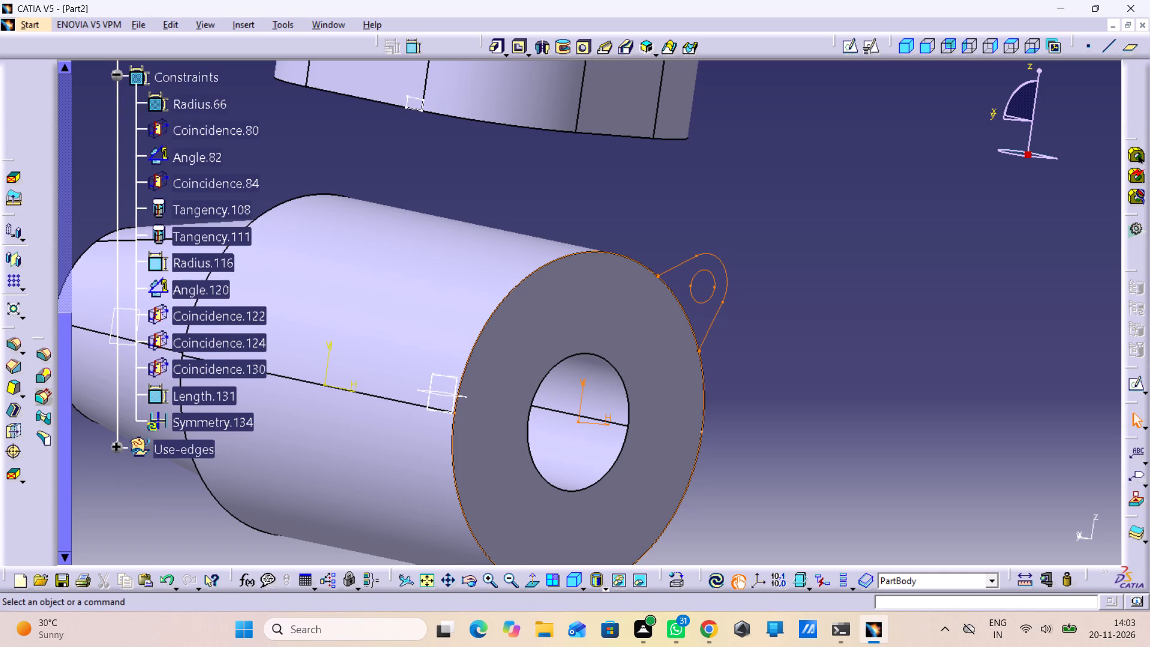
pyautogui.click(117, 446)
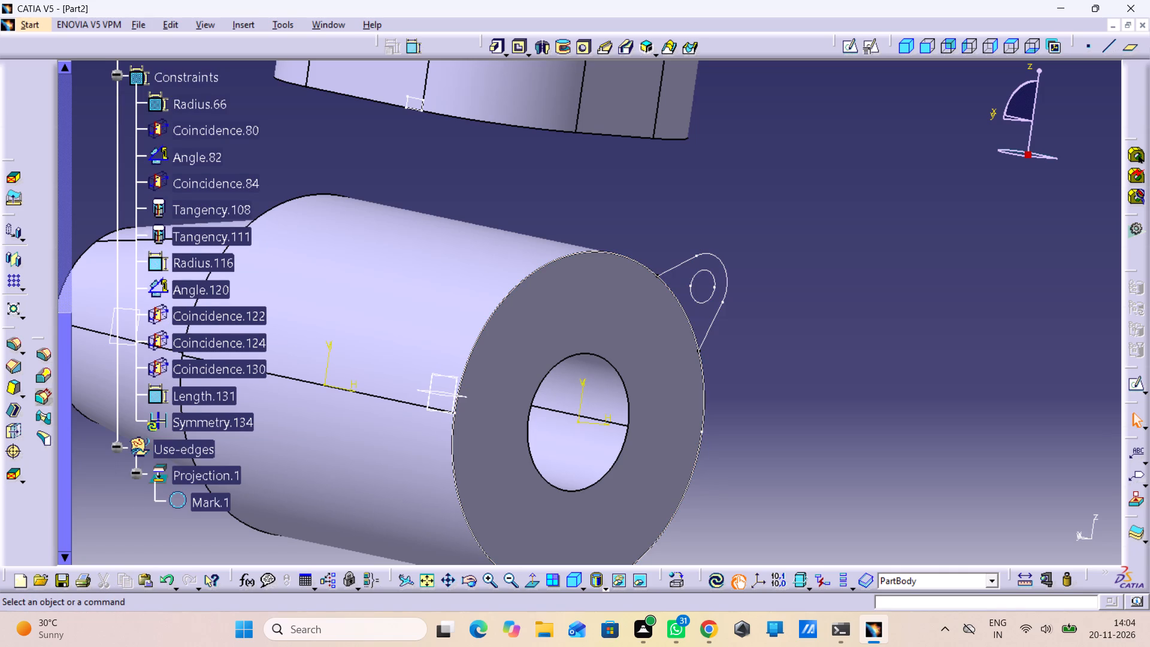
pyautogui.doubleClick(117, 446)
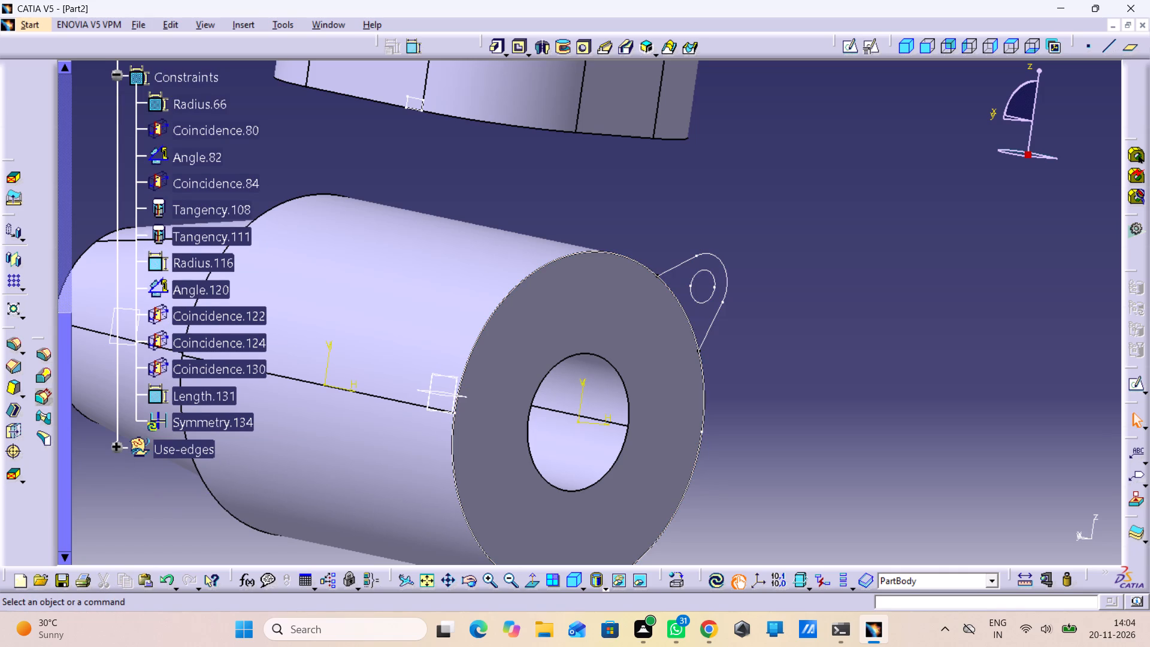
# Reopen the lug sketch, quick-trim the projected disc outline outside the lug to leave only the arc between its side lines, and exit.
pyautogui.moveTo(117, 446); pyautogui.dragTo(155, 474, button='middle')
pyautogui.rightClick(117, 447)
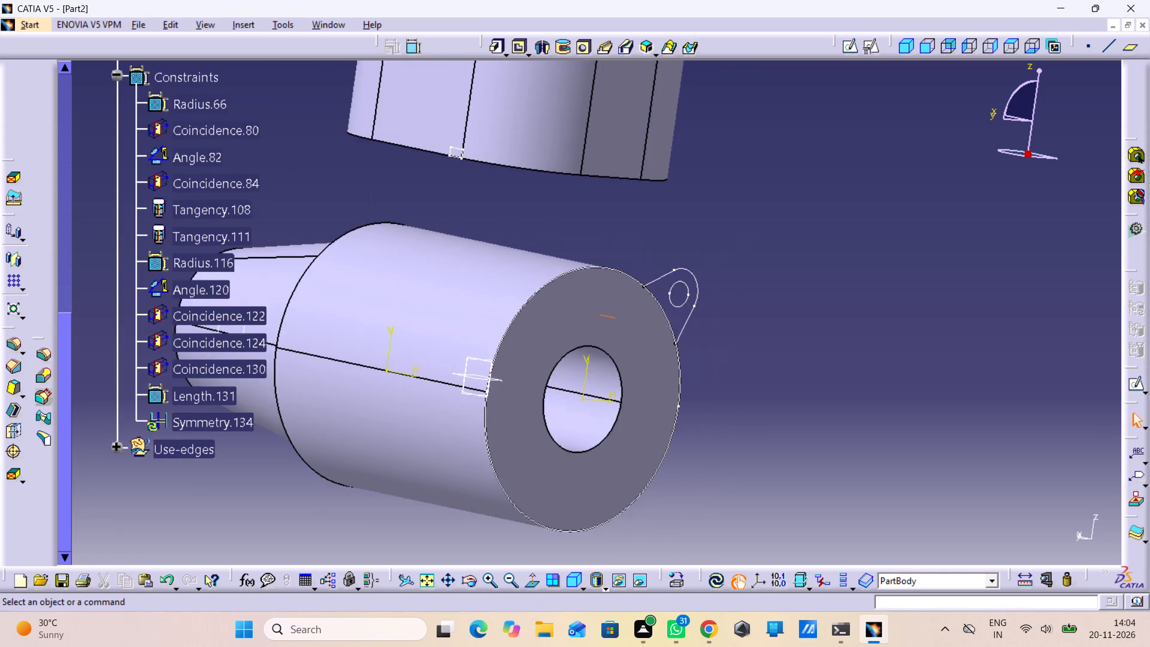
pyautogui.moveTo(155, 474); pyautogui.dragTo(204, 542, button='middle')
pyautogui.moveTo(616, 356); pyautogui.dragTo(615, 343, button='middle')
pyautogui.rightClick(619, 356)
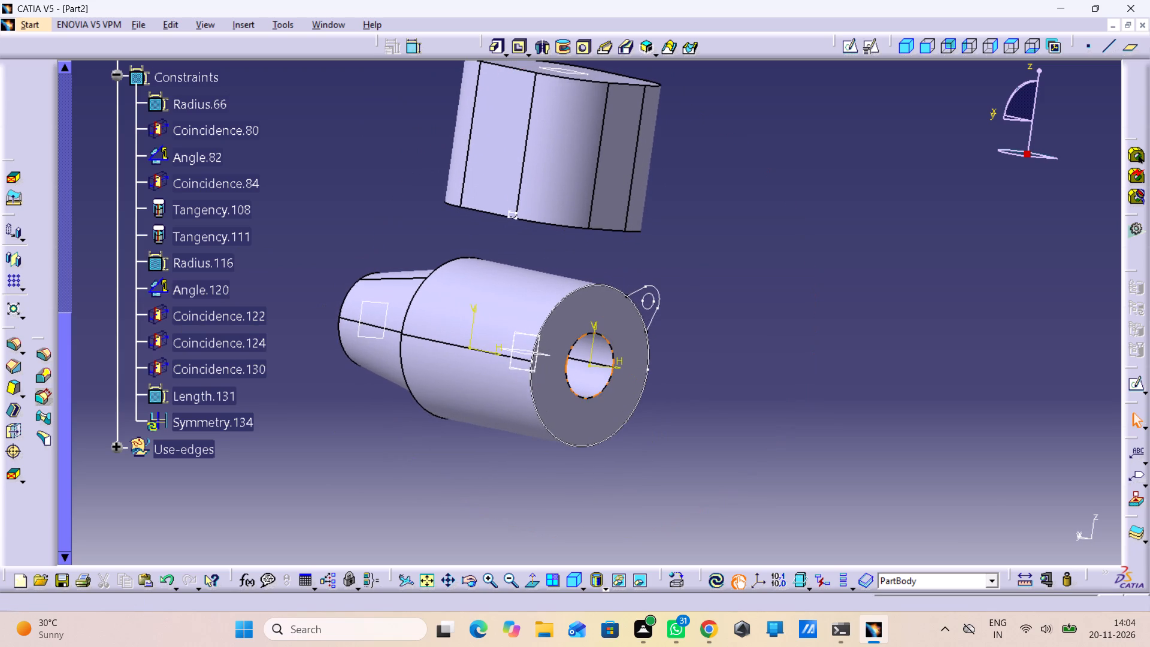
pyautogui.doubleClick(640, 292)
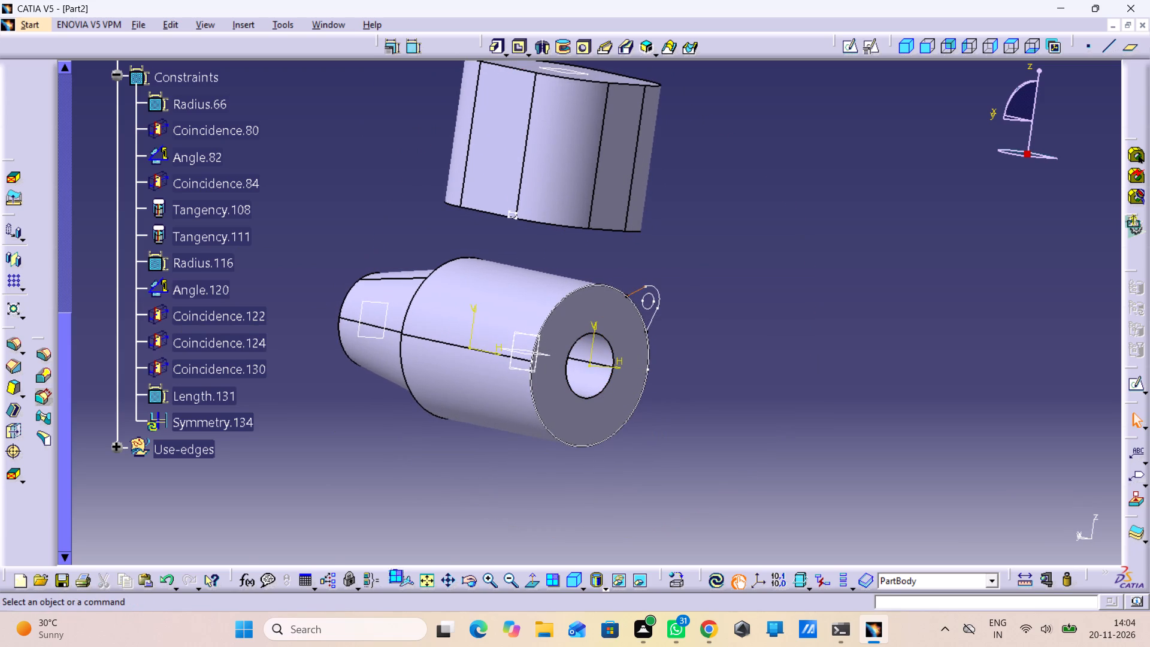
pyautogui.moveTo(524, 383); pyautogui.dragTo(504, 300, button='middle')
pyautogui.rightClick(524, 383)
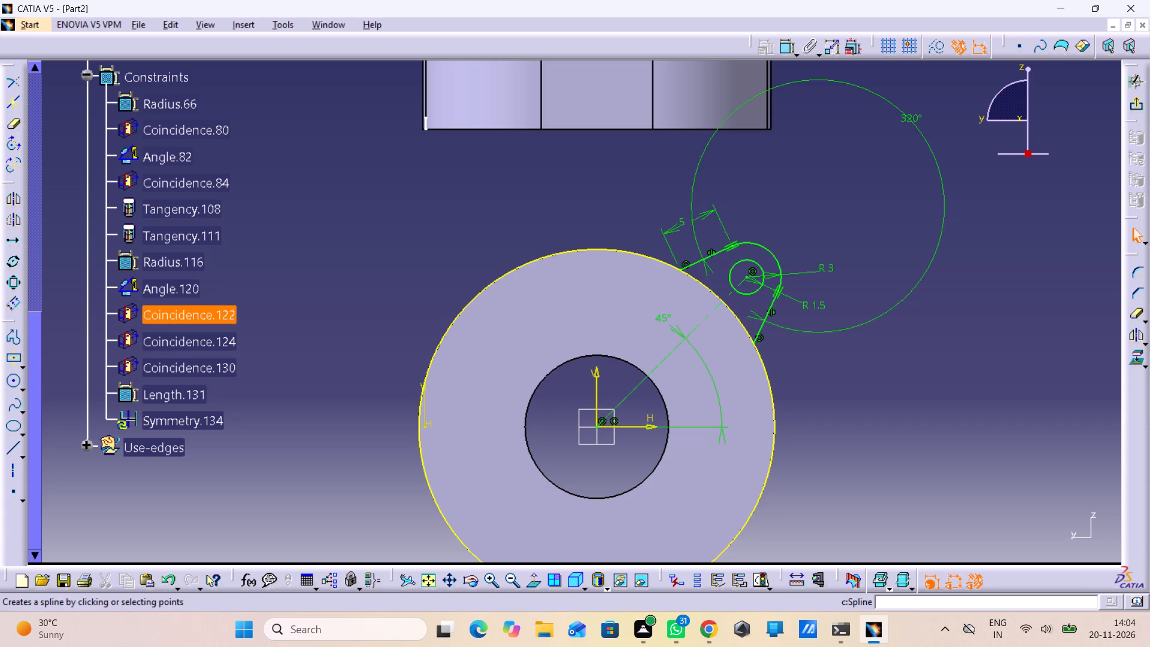
pyautogui.click(9, 125)
pyautogui.click(659, 260)
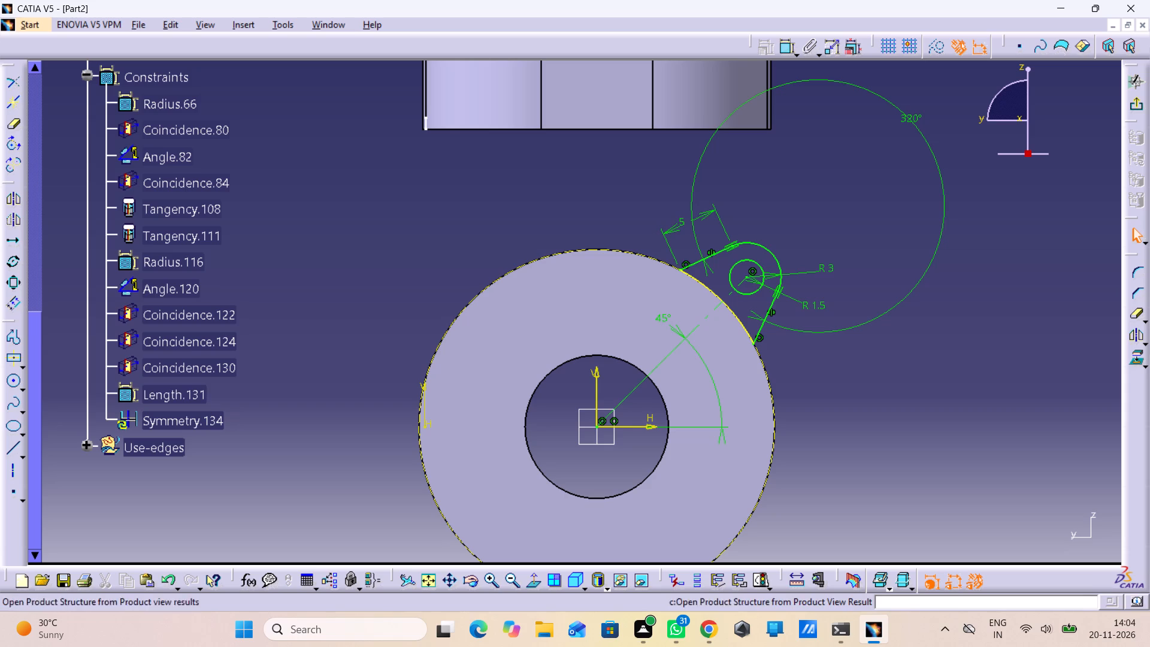
pyautogui.click(1137, 103)
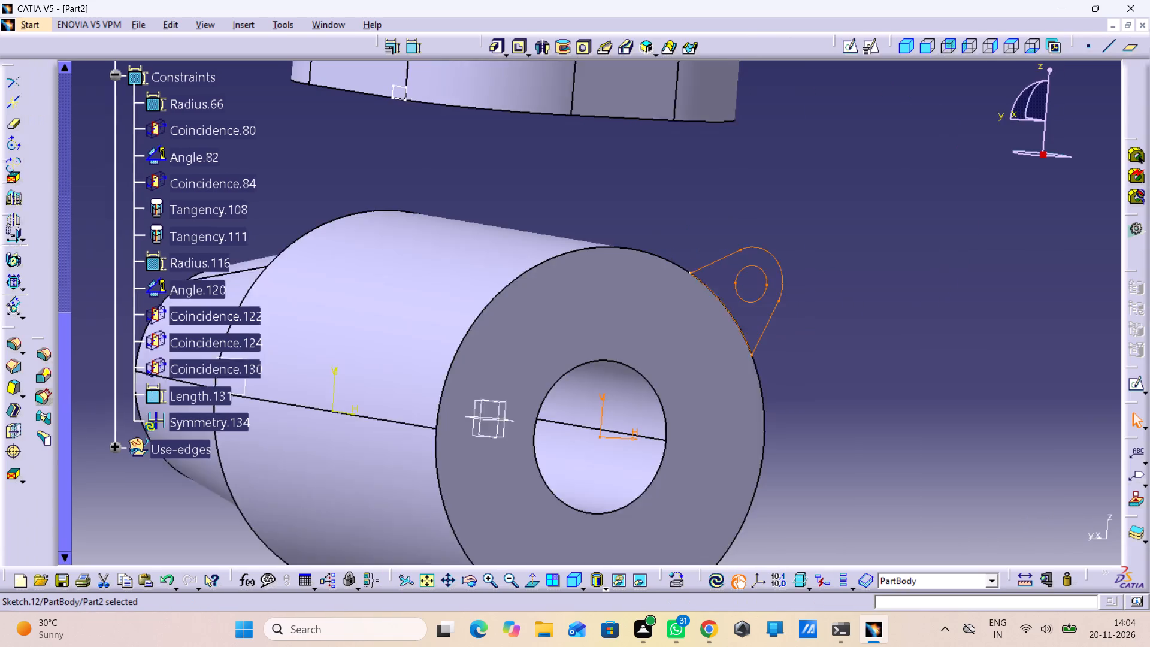
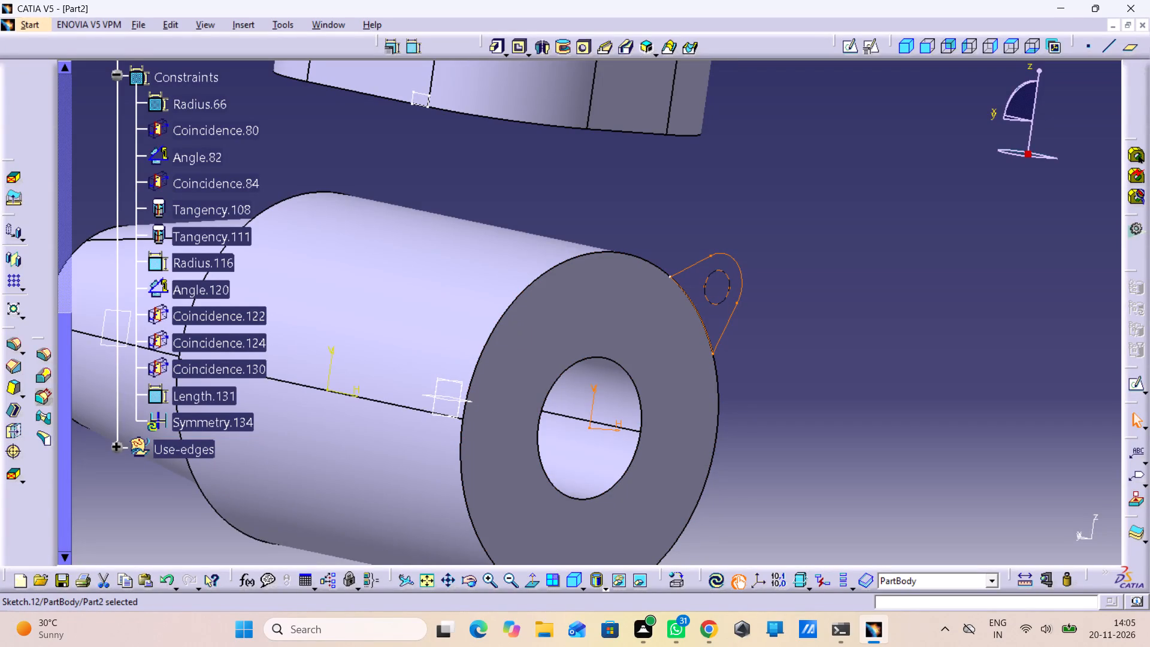
# Start a Pad of the lug sketch, reverse its direction back along the cylinder, and preview it at a 10 mm length.
pyautogui.click(495, 46)
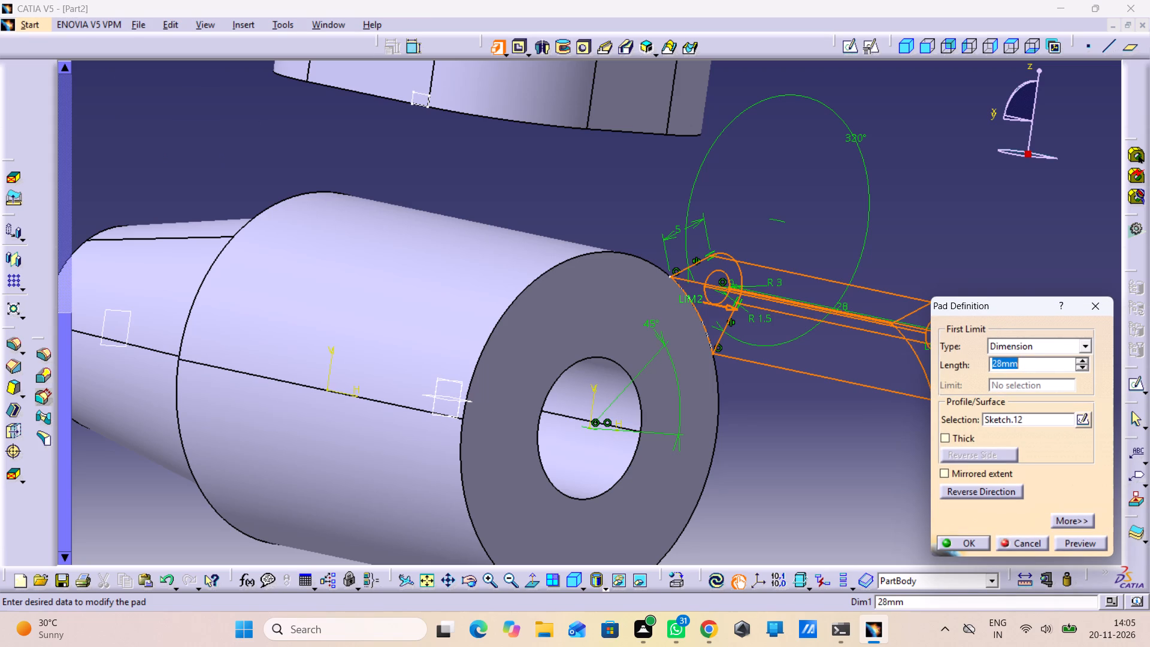
pyautogui.click(982, 488)
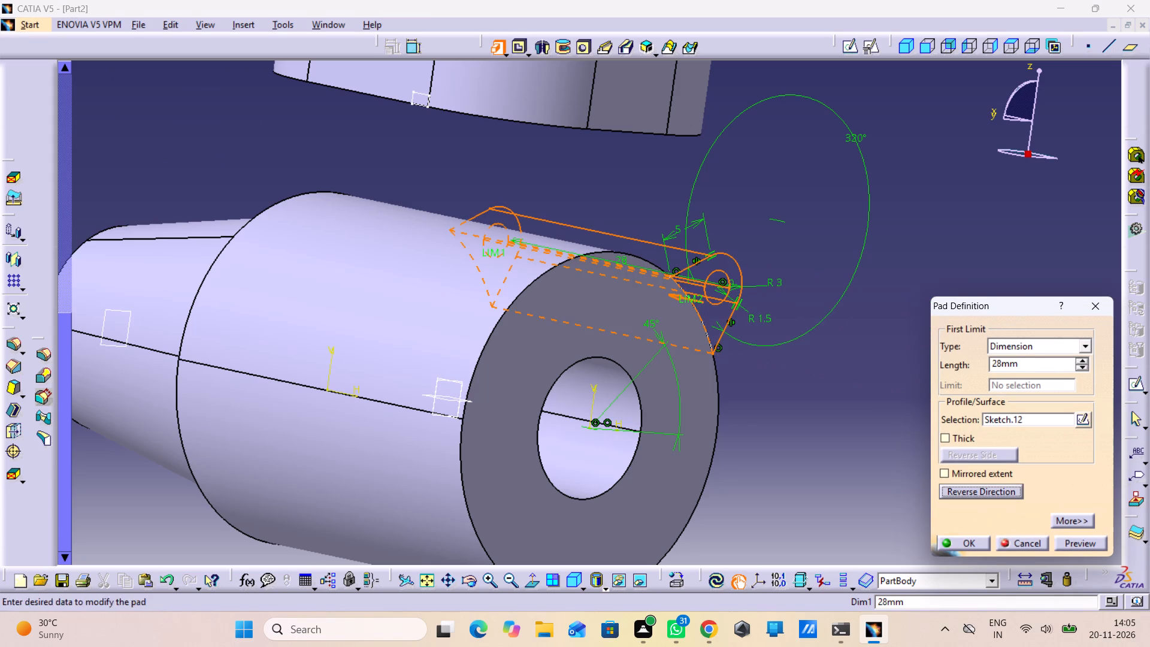
pyautogui.moveTo(1020, 367); pyautogui.dragTo(946, 377)
pyautogui.write('100')
pyautogui.press('BackSpace')
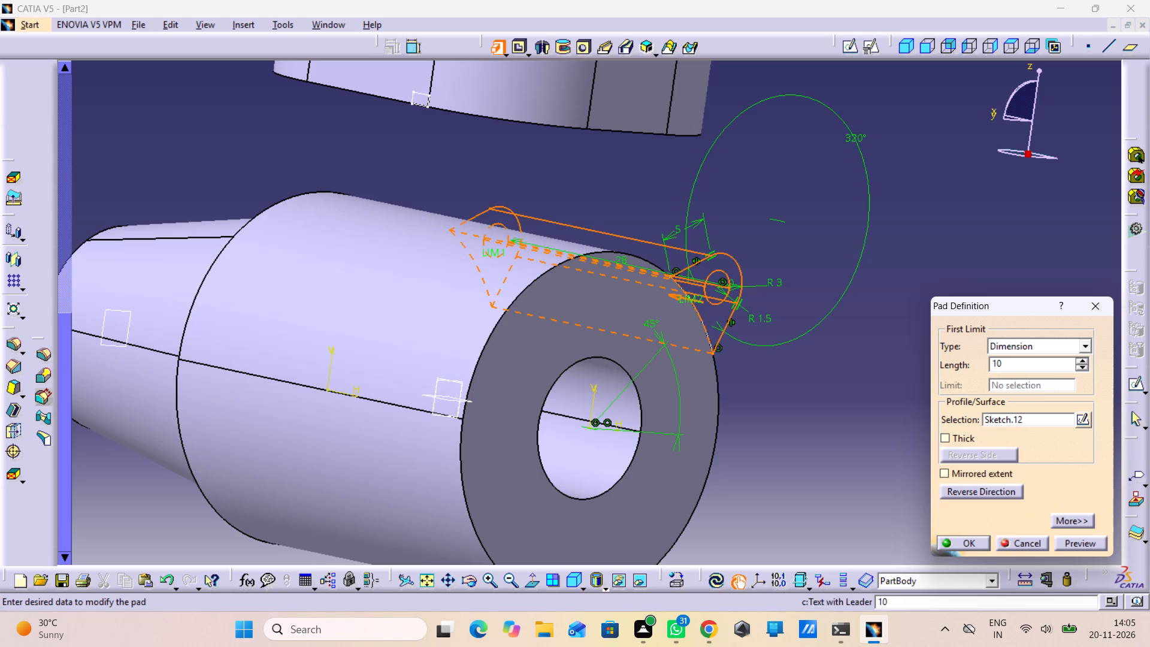
pyautogui.click(1057, 540)
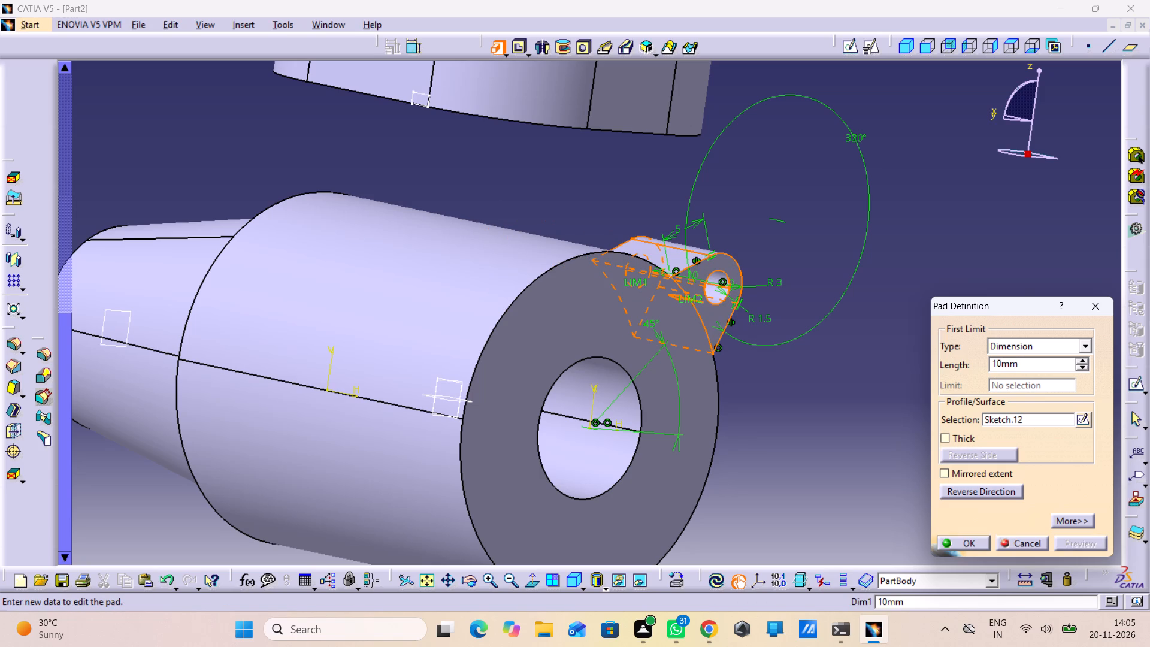
pyautogui.moveTo(580, 179); pyautogui.dragTo(539, 274, button='middle')
pyautogui.moveTo(580, 179); pyautogui.dragTo(539, 274, button='right')
pyautogui.scroll(-1, 543, 274)
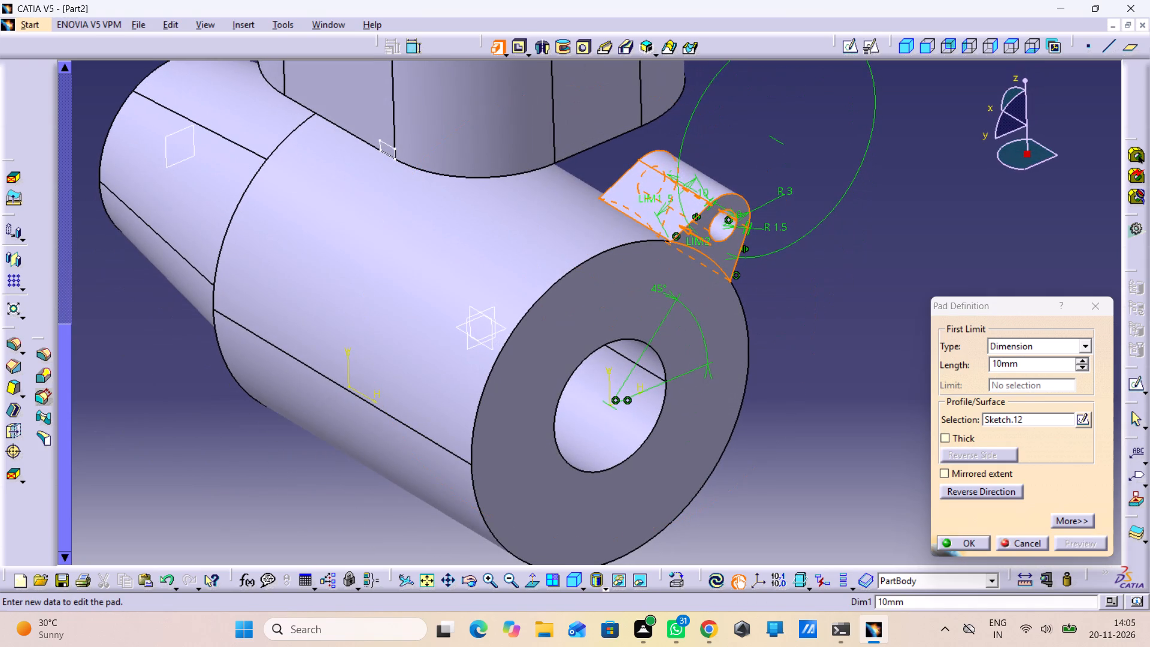
# Set the lug pad's length to 5 mm, preview it and complete the pad.
pyautogui.moveTo(1042, 362); pyautogui.dragTo(916, 392)
pyautogui.press('2')
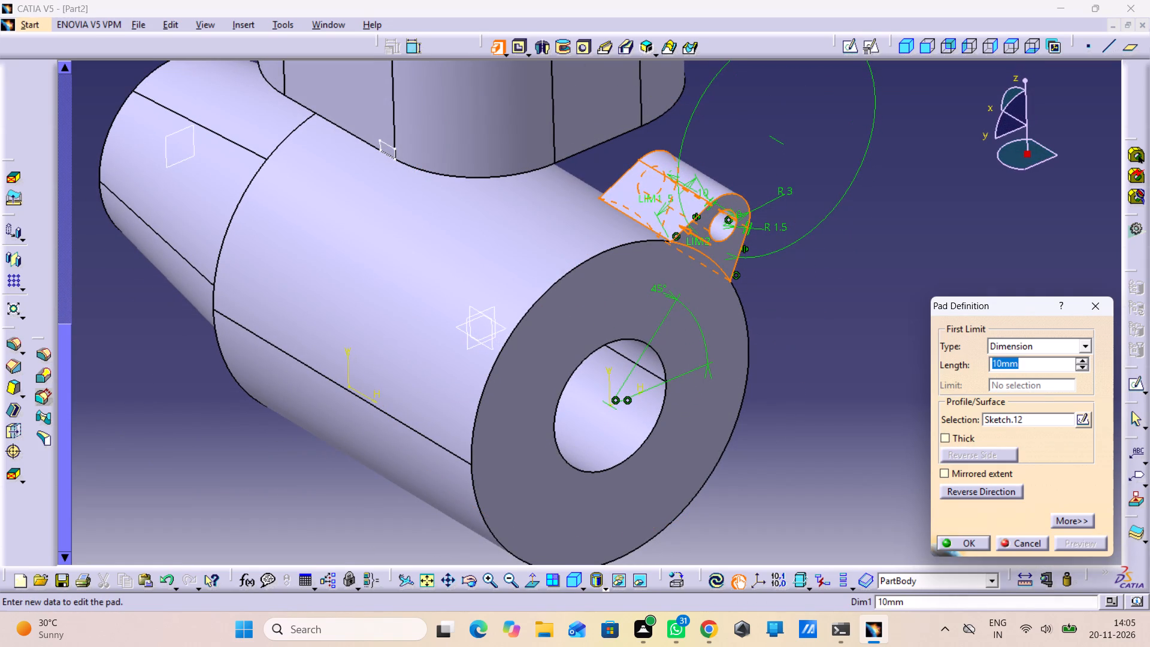
pyautogui.press('BackSpace')
pyautogui.press('5')
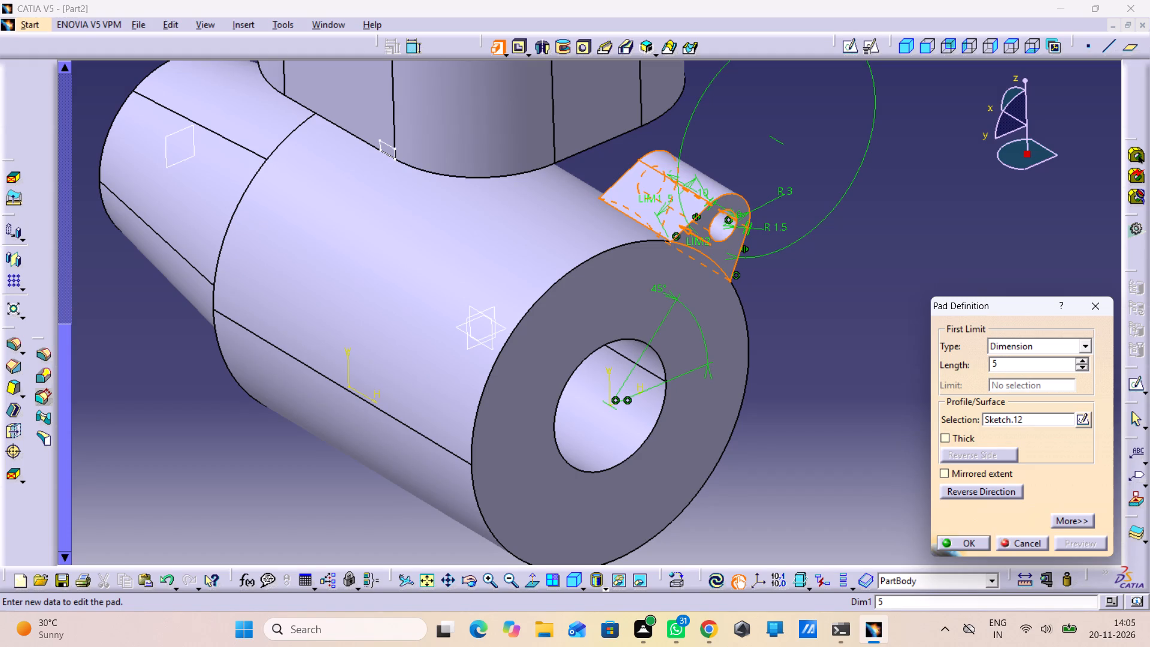
pyautogui.click(788, 460)
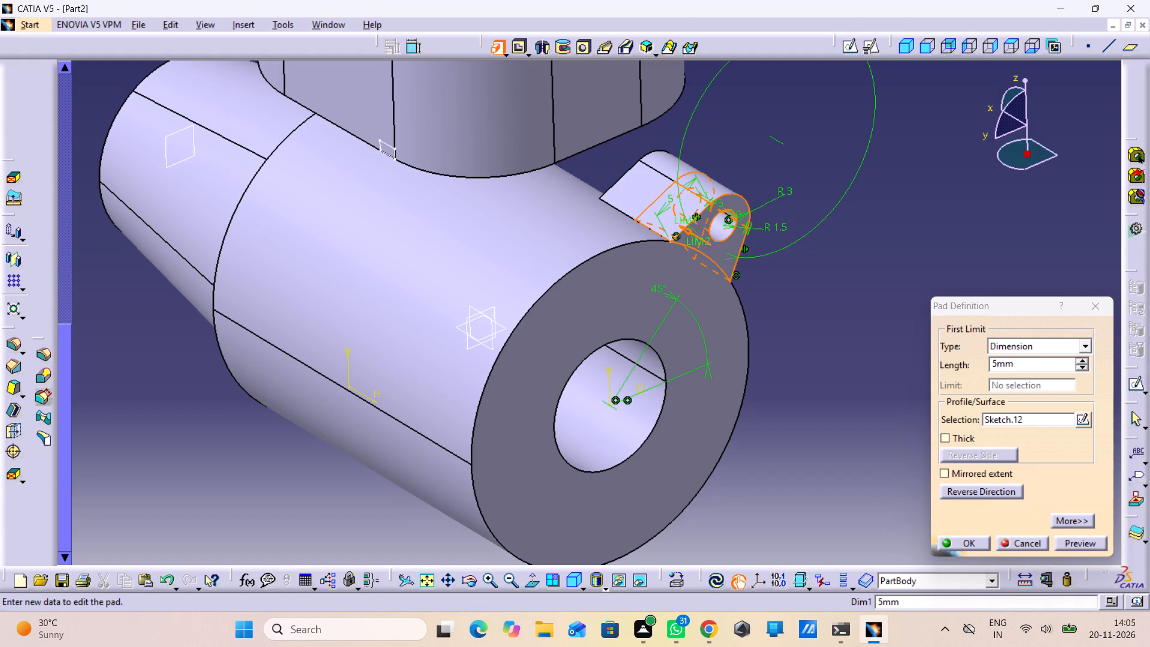
pyautogui.click(1088, 541)
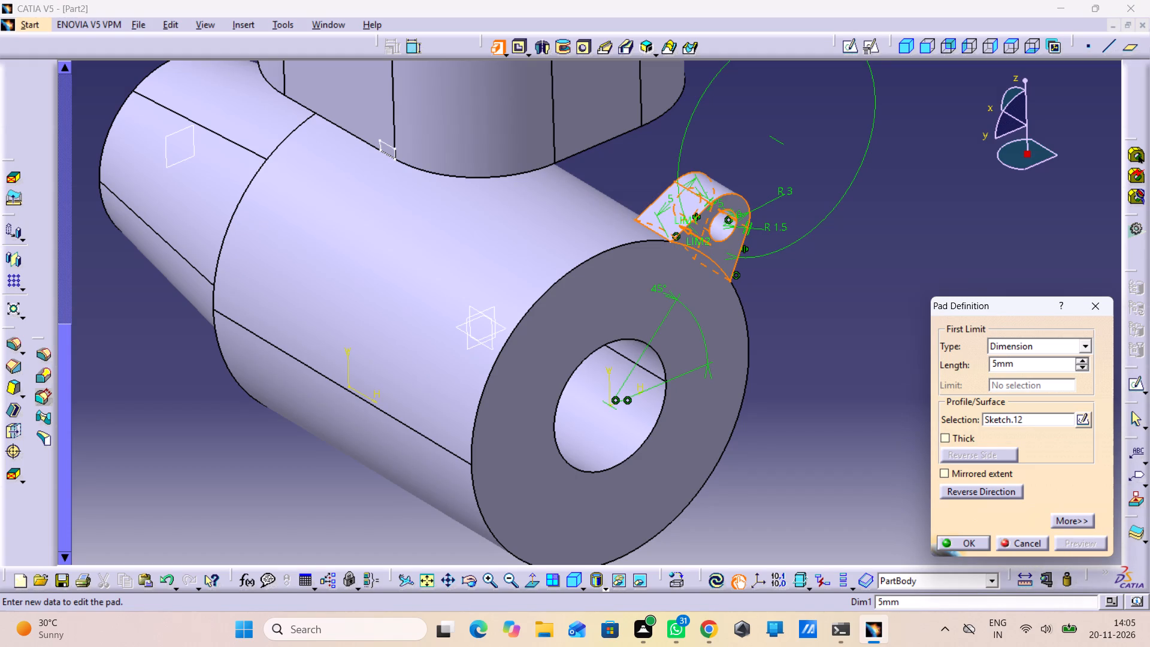
pyautogui.click(955, 544)
pyautogui.click(925, 495)
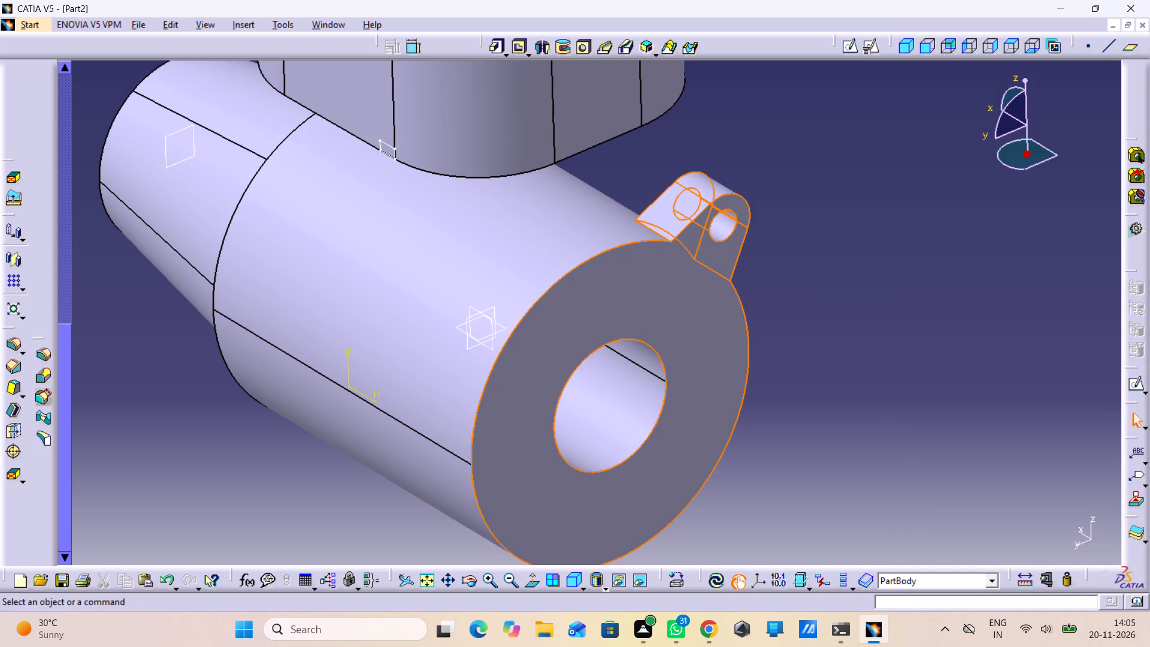
pyautogui.doubleClick(692, 229)
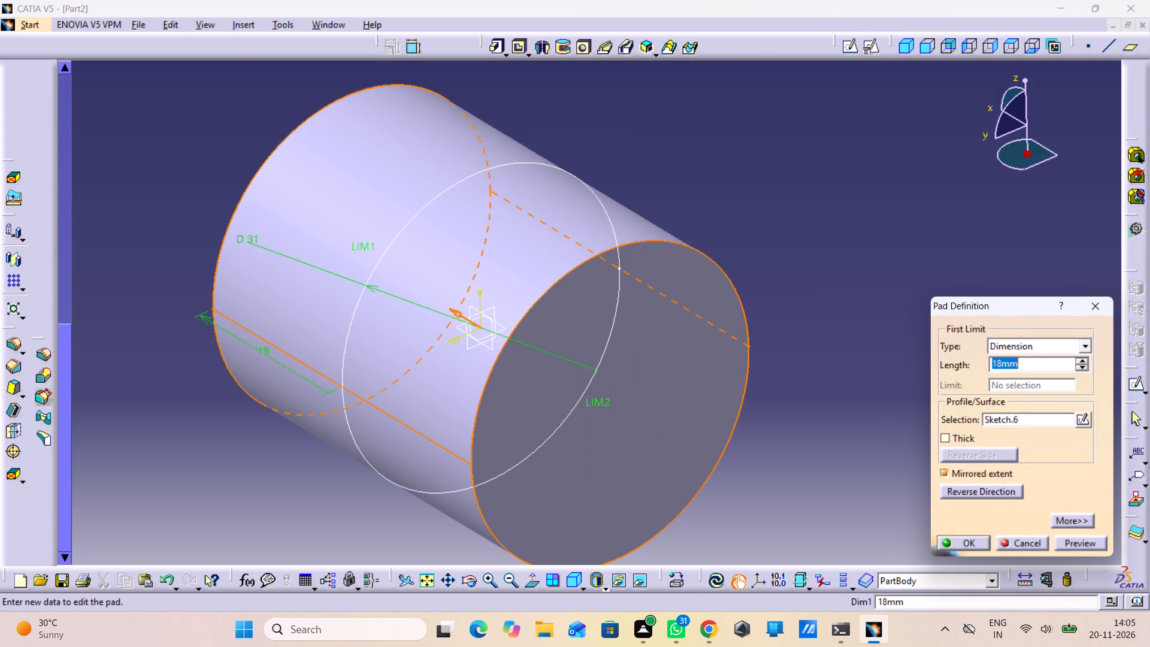
pyautogui.click(1032, 540)
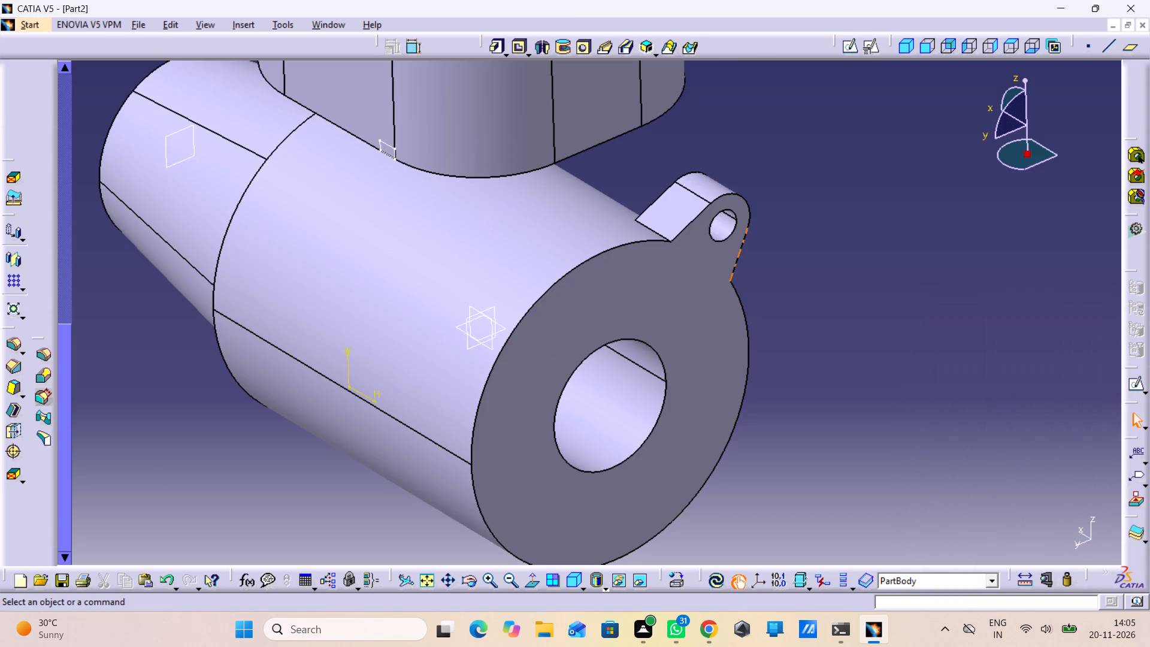
# Start a Circular Pattern of the lug pad with Complete crown spacing, using the disc's flat end face as reference element.
pyautogui.click(680, 208)
pyautogui.scroll(2, 161, 202)
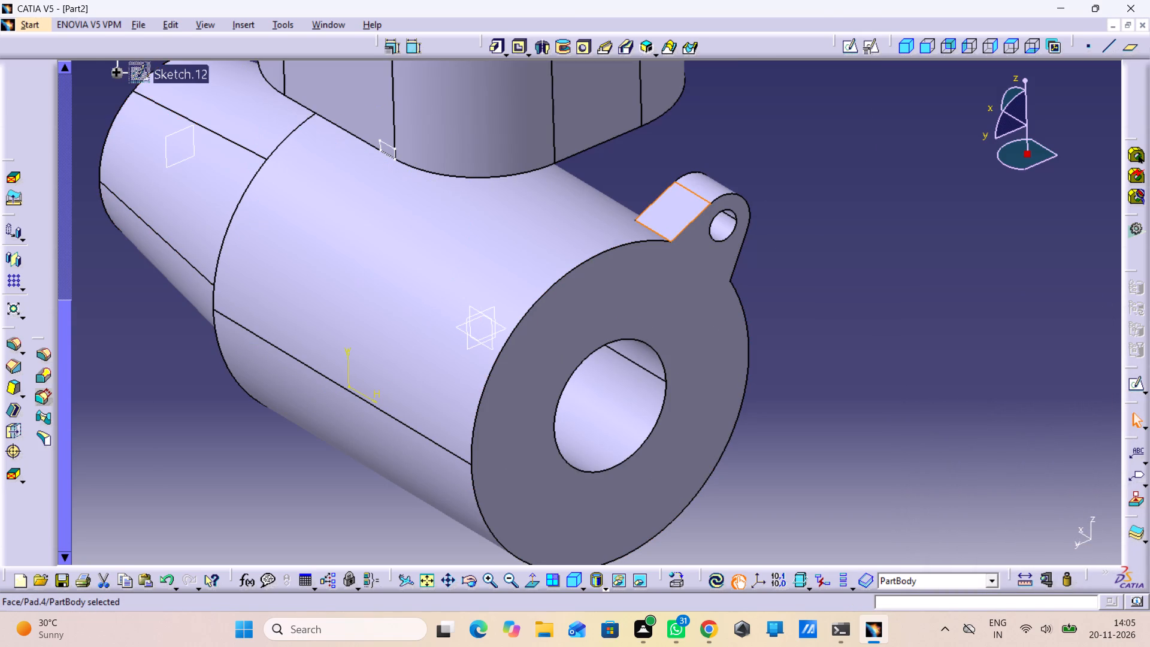
pyautogui.scroll(7, 74, 284)
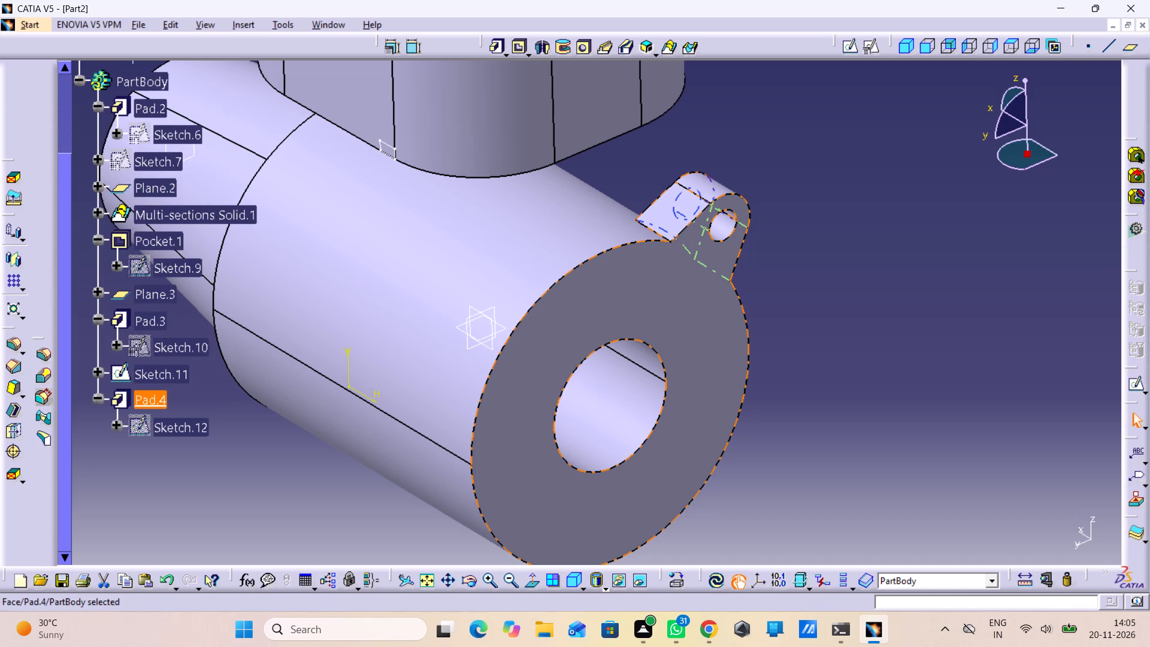
pyautogui.click(158, 391)
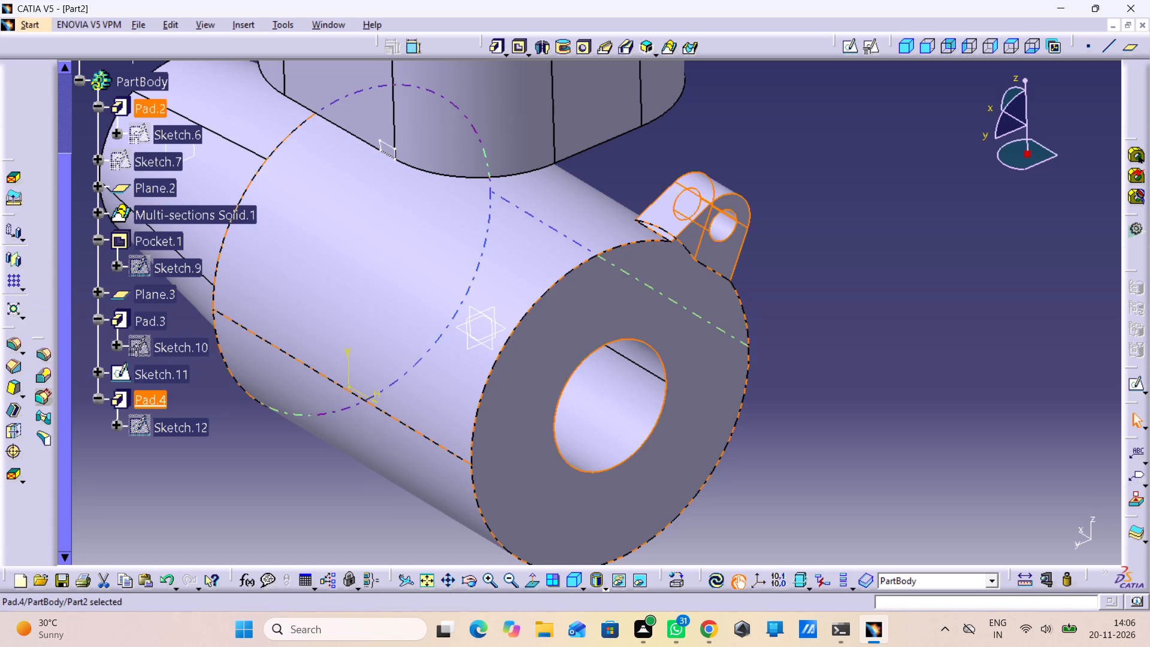
pyautogui.click(20, 287)
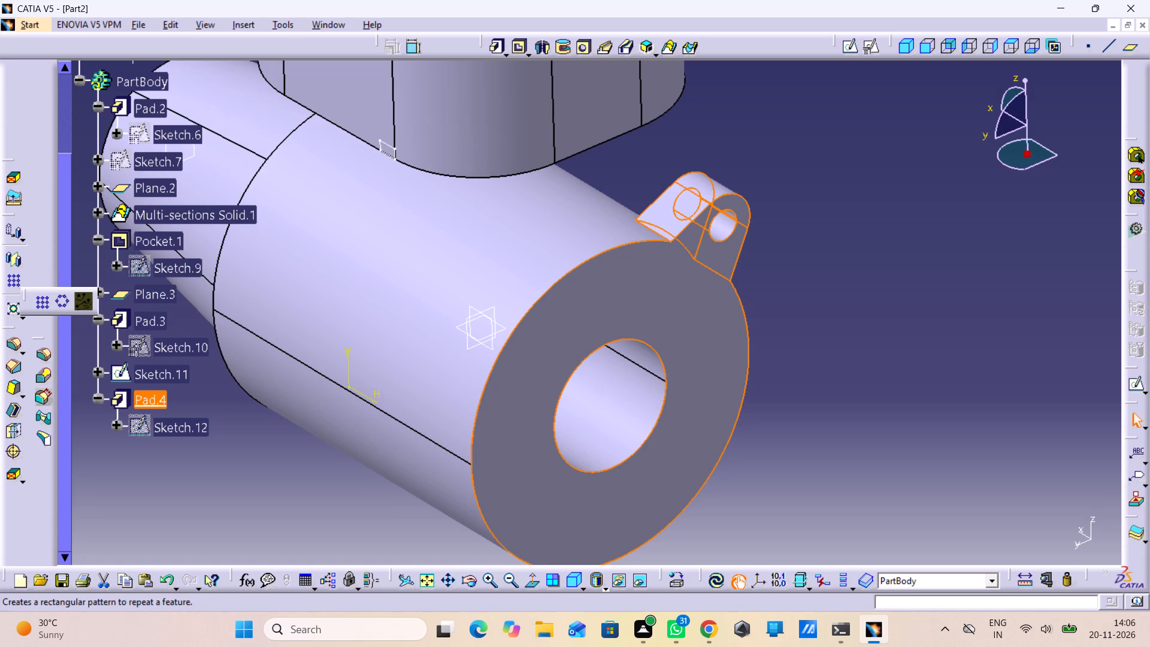
pyautogui.click(53, 301)
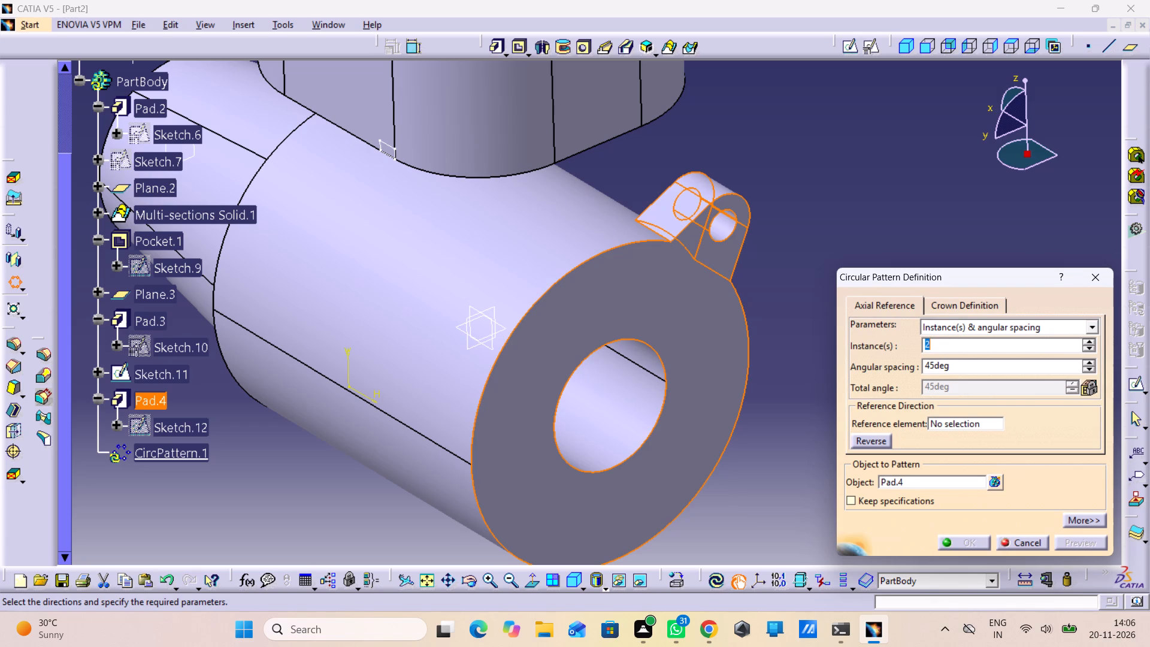
pyautogui.click(1010, 329)
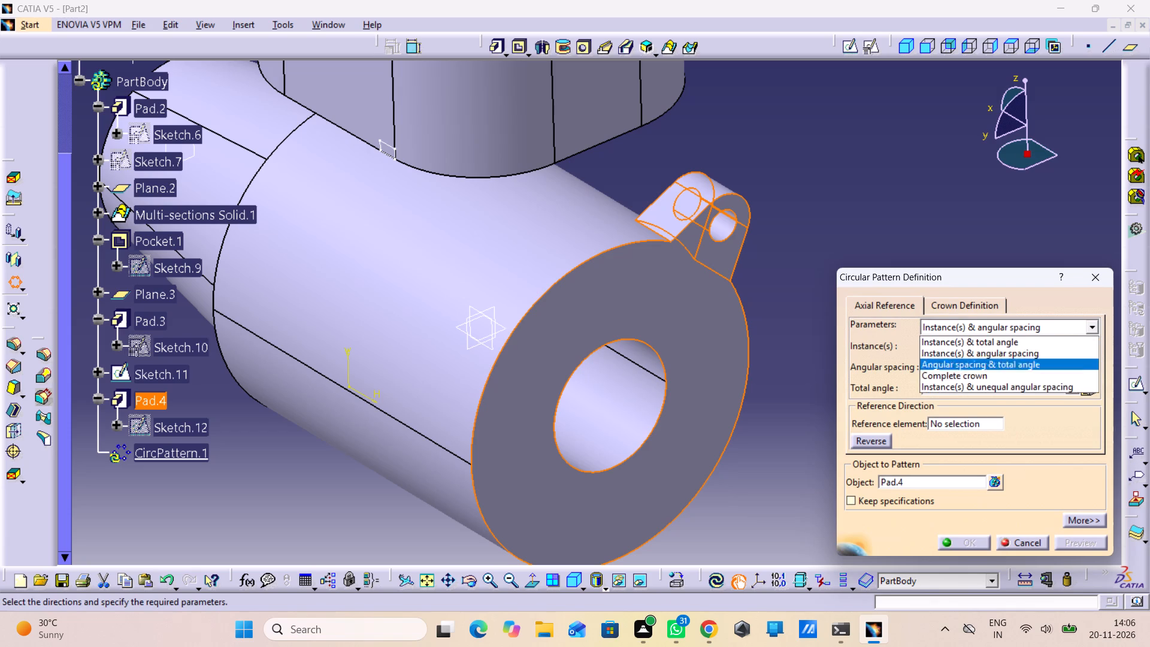
pyautogui.click(1018, 376)
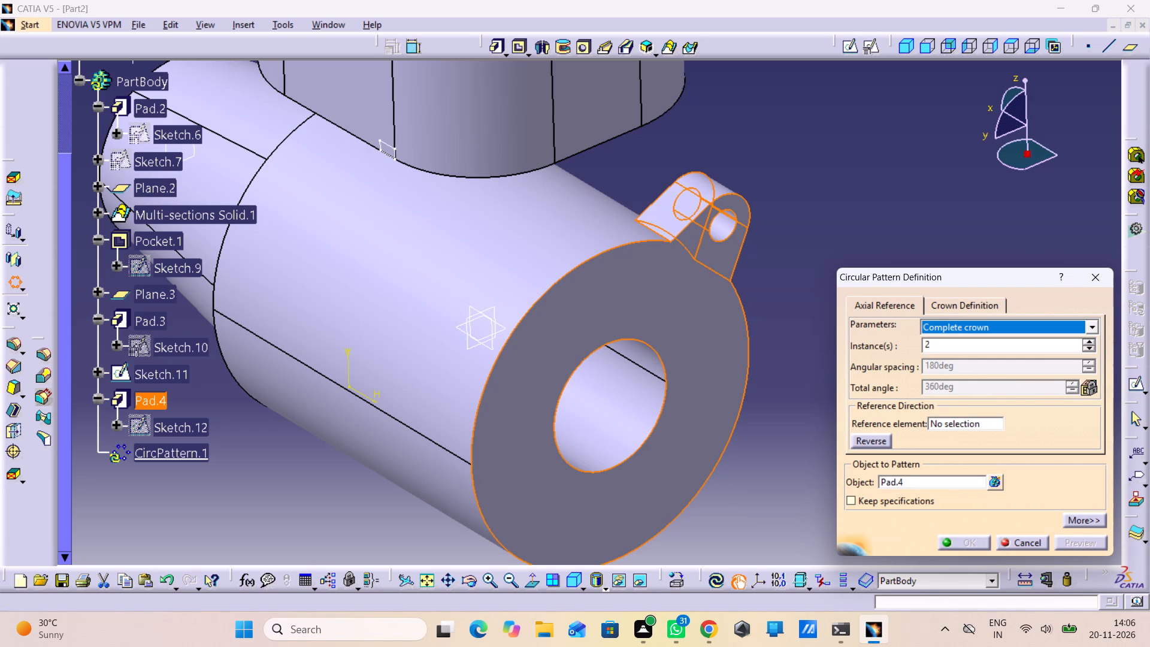
pyautogui.click(949, 425)
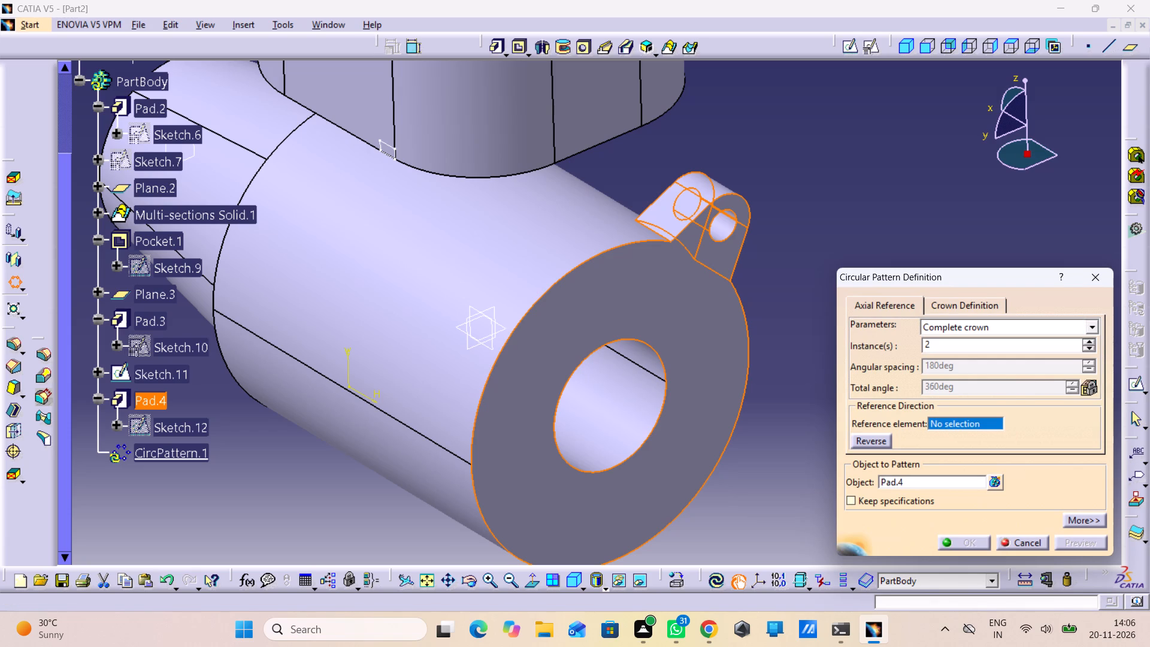
pyautogui.click(696, 337)
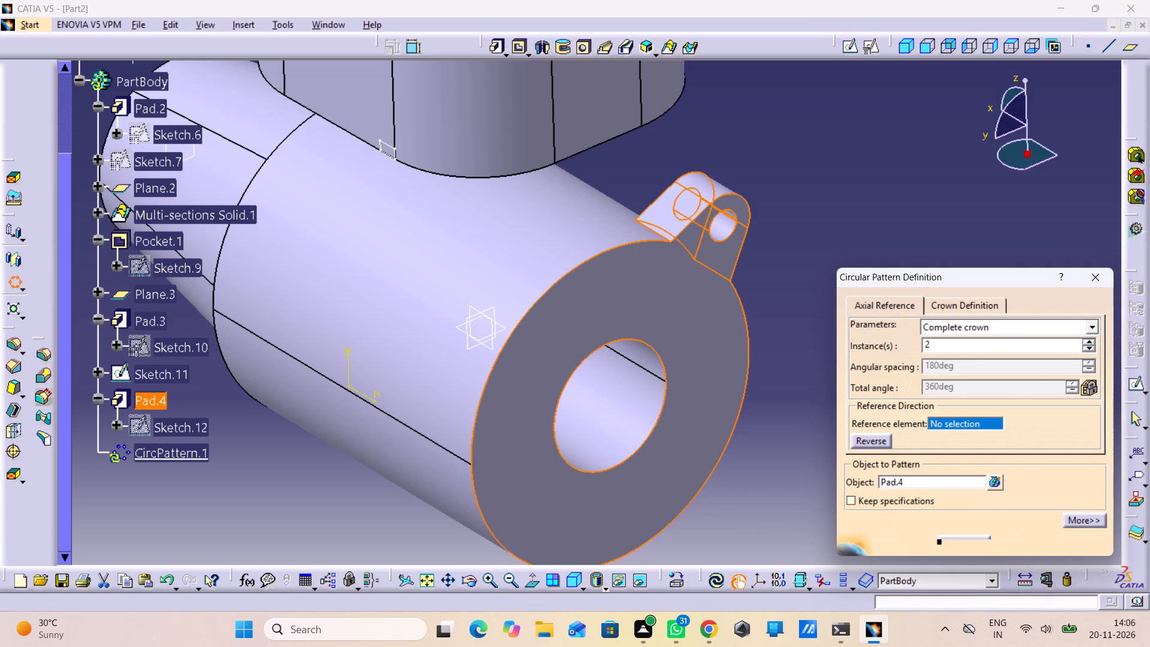
pyautogui.moveTo(692, 329); pyautogui.dragTo(705, 386, button='middle')
pyautogui.rightClick(692, 329)
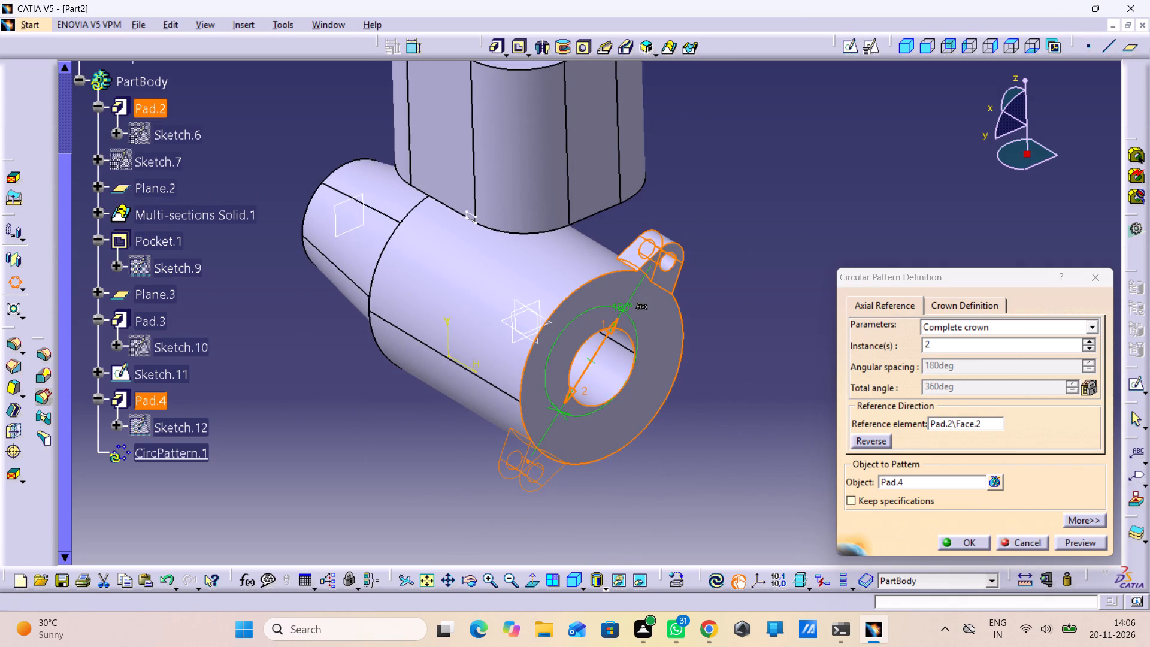
# Set the circular pattern to 4 instances, preview it and create the pattern.
pyautogui.moveTo(937, 347); pyautogui.dragTo(878, 346)
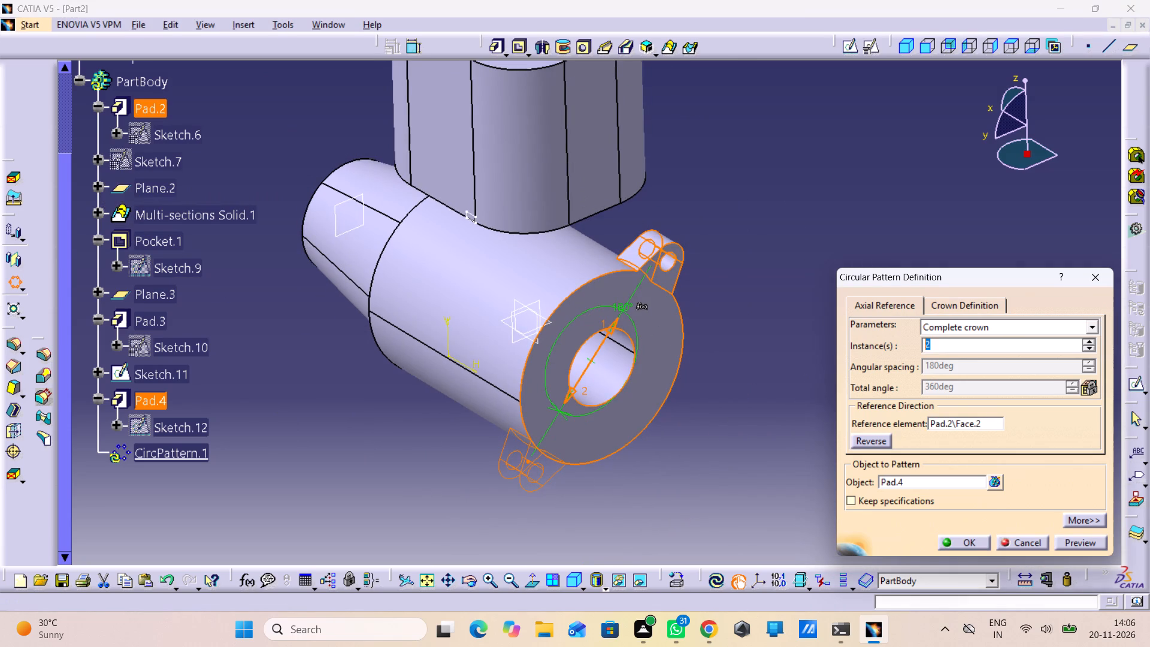
pyautogui.press('4')
pyautogui.click(1074, 543)
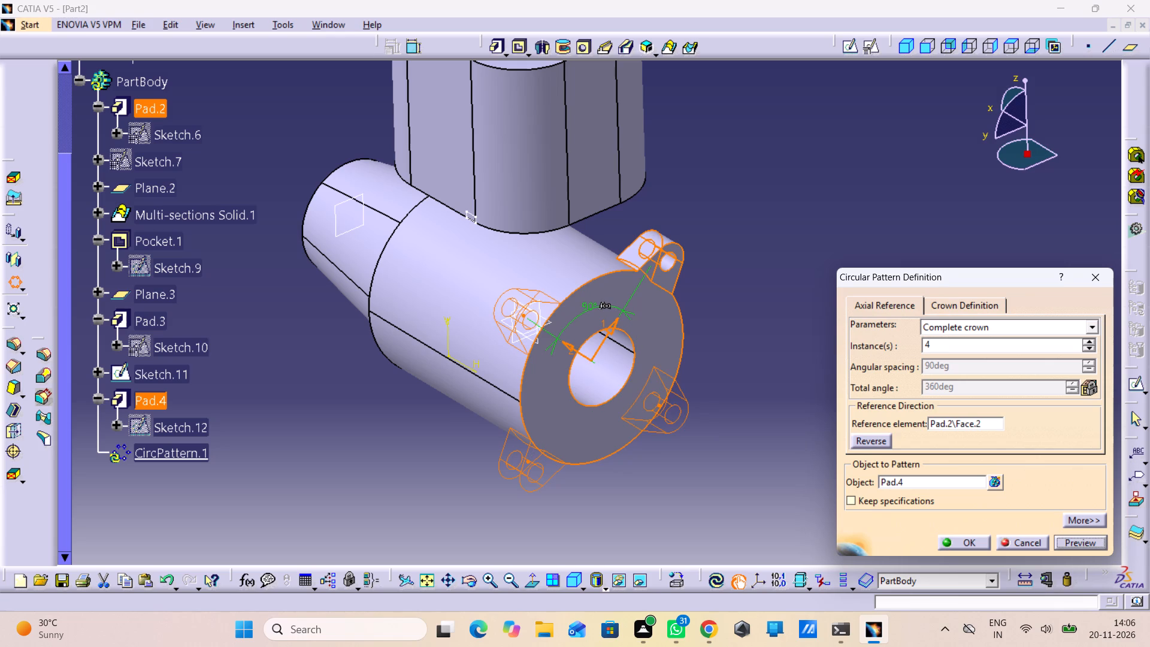
pyautogui.click(952, 540)
pyautogui.click(862, 514)
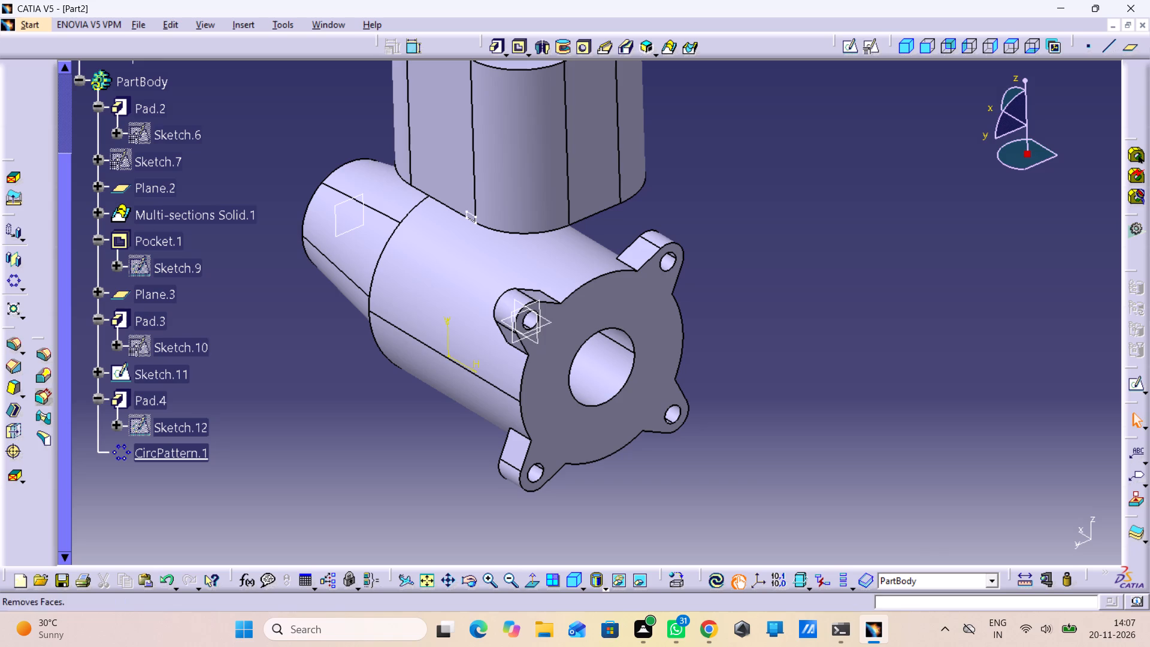
# Examine the patterned lugs, tapered end and rounded upper block from several sides, finishing in an isometric view.
pyautogui.moveTo(491, 385); pyautogui.dragTo(766, 474, button='middle')
pyautogui.moveTo(491, 385); pyautogui.dragTo(766, 474, button='right')
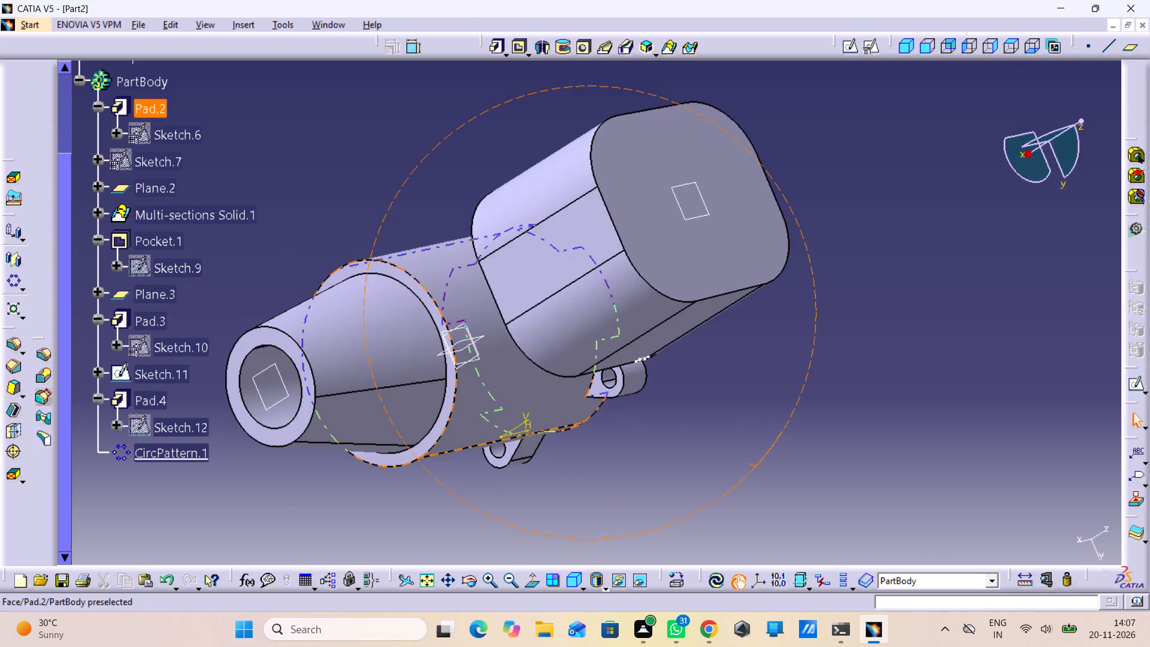
pyautogui.moveTo(766, 474); pyautogui.dragTo(716, 436, button='middle')
pyautogui.moveTo(766, 474); pyautogui.dragTo(713, 445, button='right')
pyautogui.moveTo(813, 463); pyautogui.dragTo(1003, 463, button='middle')
pyautogui.moveTo(721, 451); pyautogui.dragTo(679, 404, button='middle')
pyautogui.moveTo(721, 451); pyautogui.dragTo(682, 404, button='right')
pyautogui.moveTo(707, 411); pyautogui.dragTo(708, 392, button='middle')
pyautogui.moveTo(709, 411); pyautogui.dragTo(708, 392, button='right')
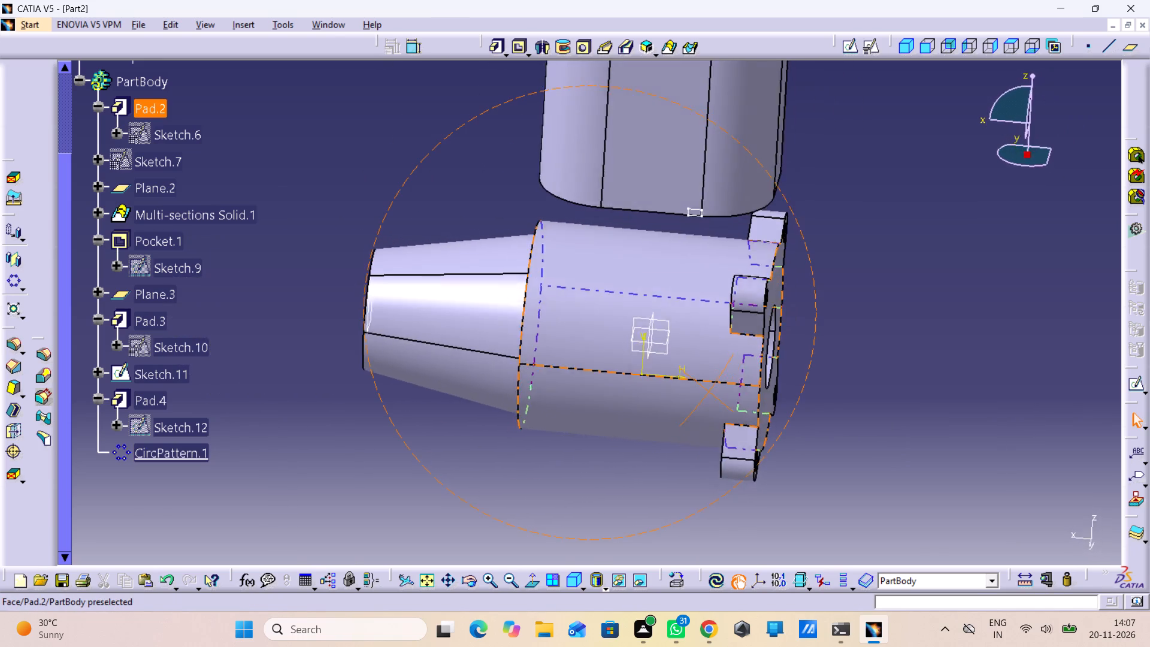
pyautogui.moveTo(708, 392); pyautogui.dragTo(694, 376, button='middle')
pyautogui.moveTo(708, 392); pyautogui.dragTo(686, 370, button='right')
pyautogui.moveTo(832, 395); pyautogui.dragTo(1006, 447, button='middle')
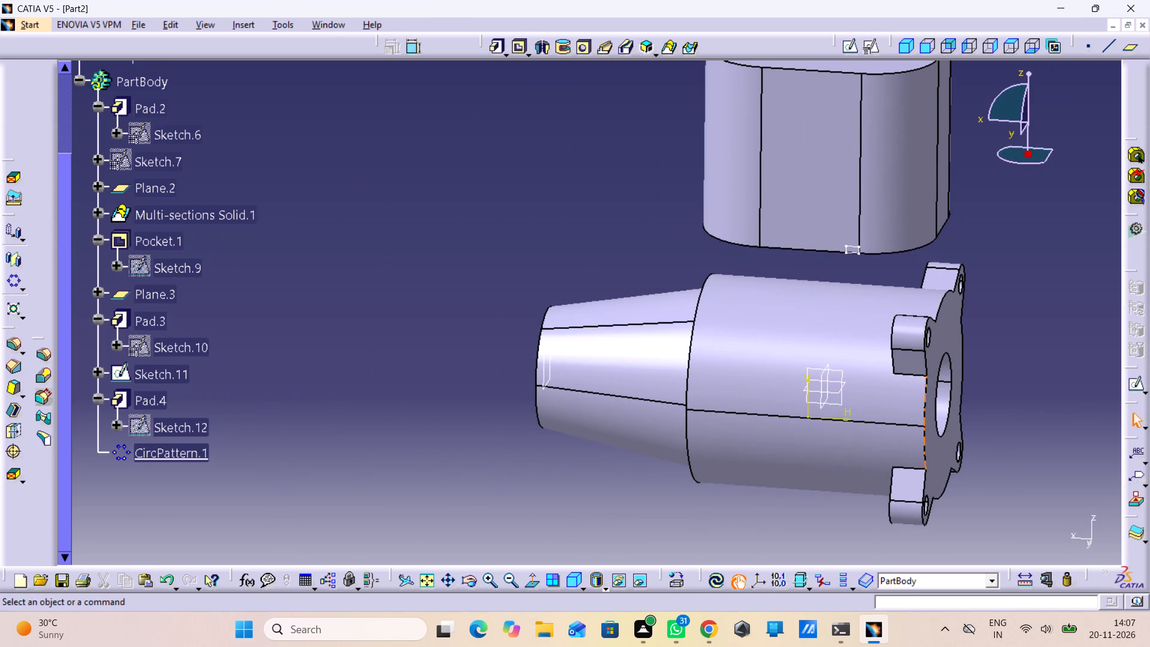
pyautogui.click(659, 338)
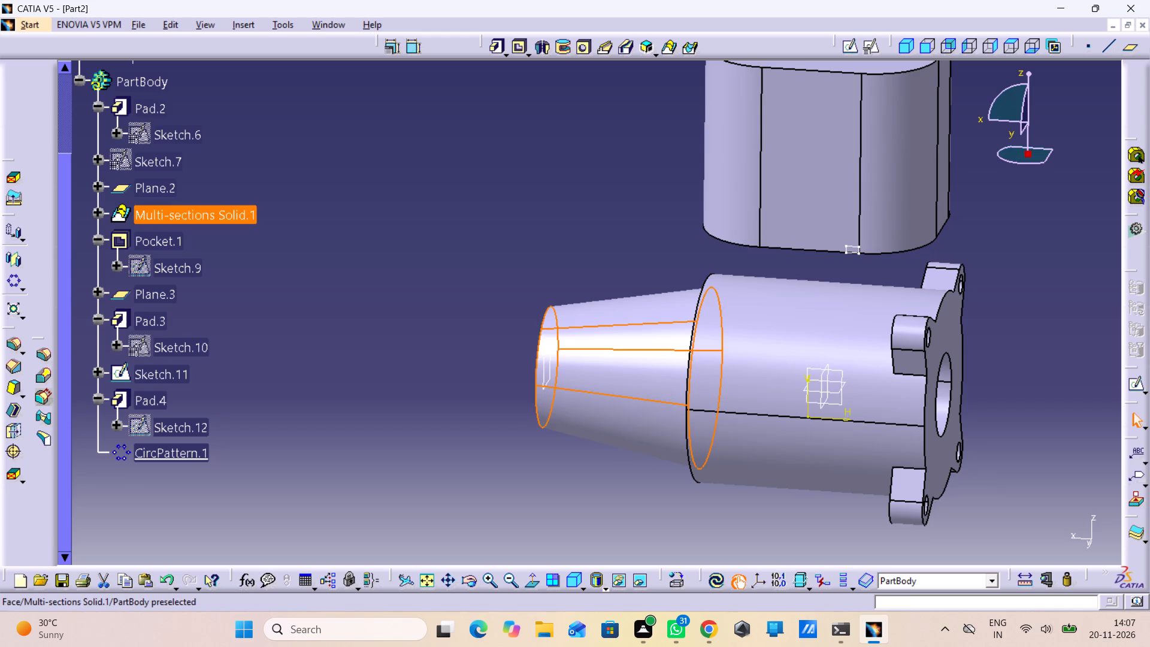
pyautogui.click(411, 370)
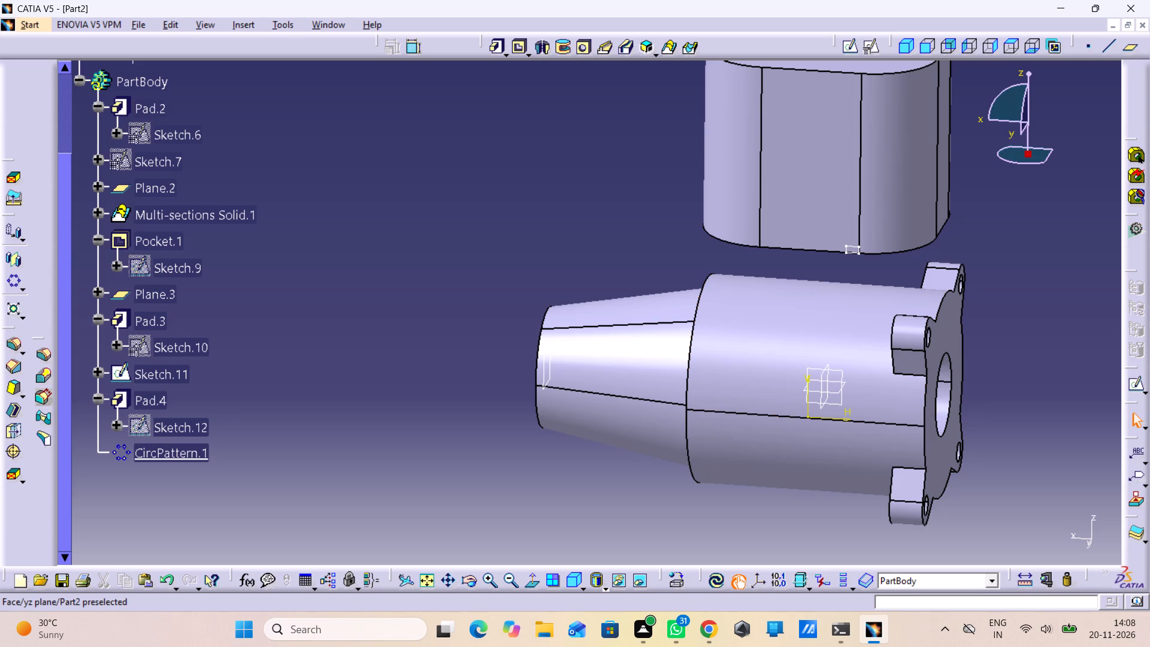
pyautogui.moveTo(813, 397); pyautogui.dragTo(839, 480, button='middle')
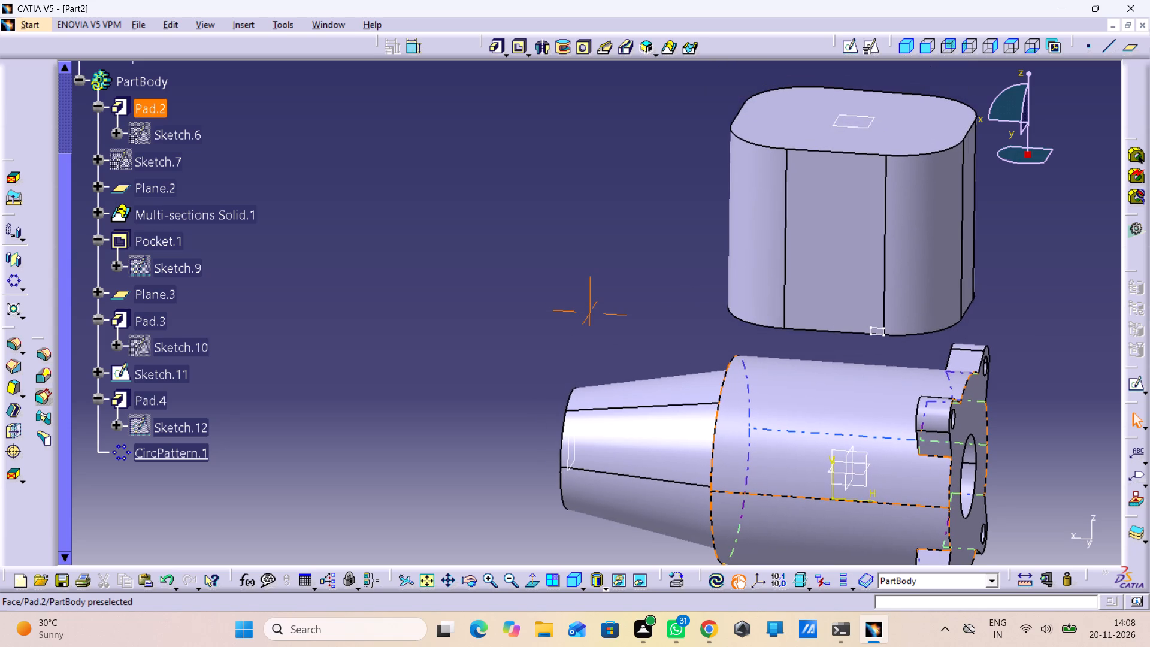
pyautogui.moveTo(839, 480); pyautogui.dragTo(840, 467, button='middle')
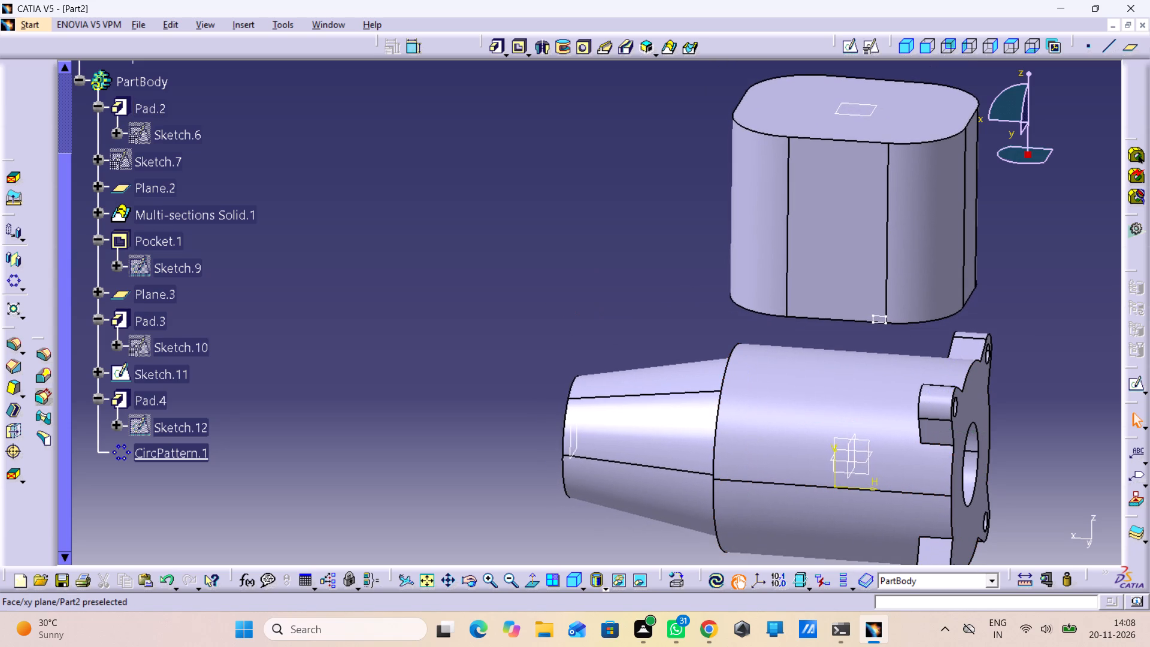
pyautogui.moveTo(876, 409); pyautogui.dragTo(888, 365, button='middle')
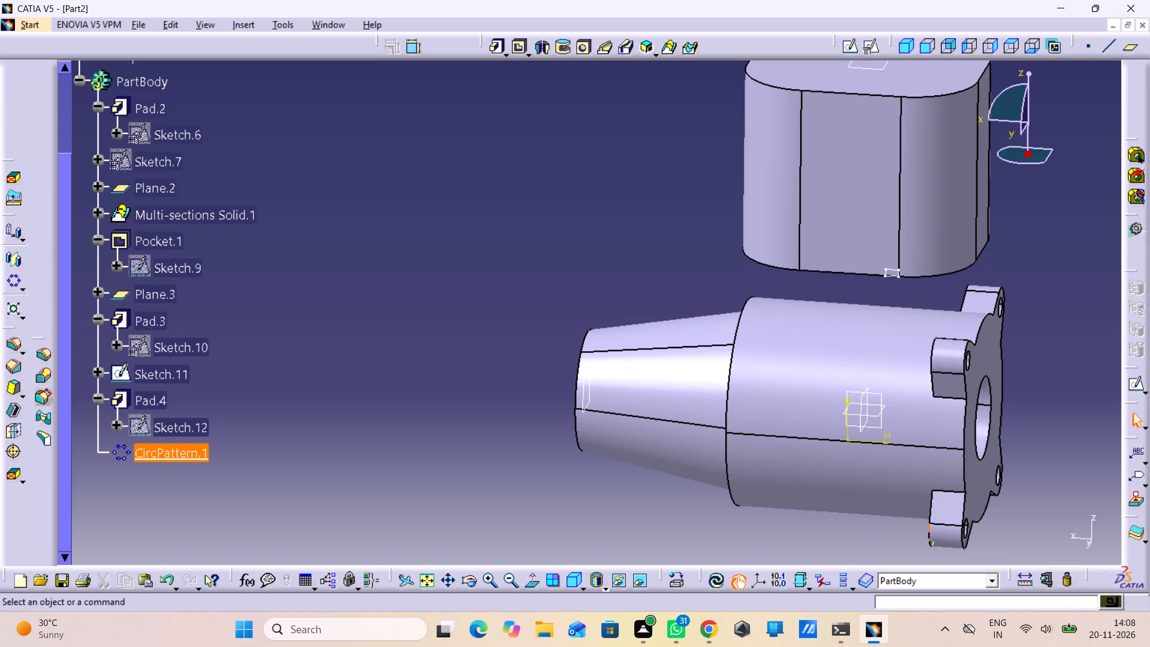
pyautogui.click(570, 589)
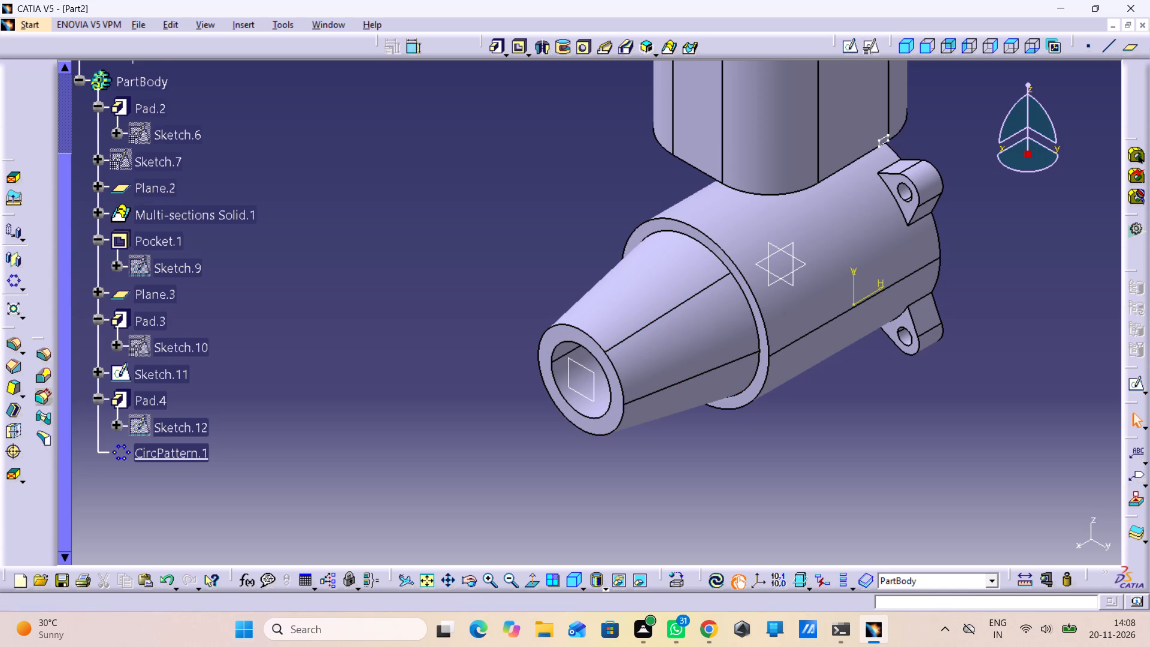
# Start a sketch on the zx plane and draw a small oriented rectangle just above the tapered end, sloping along its upper edge.
pyautogui.click(768, 270)
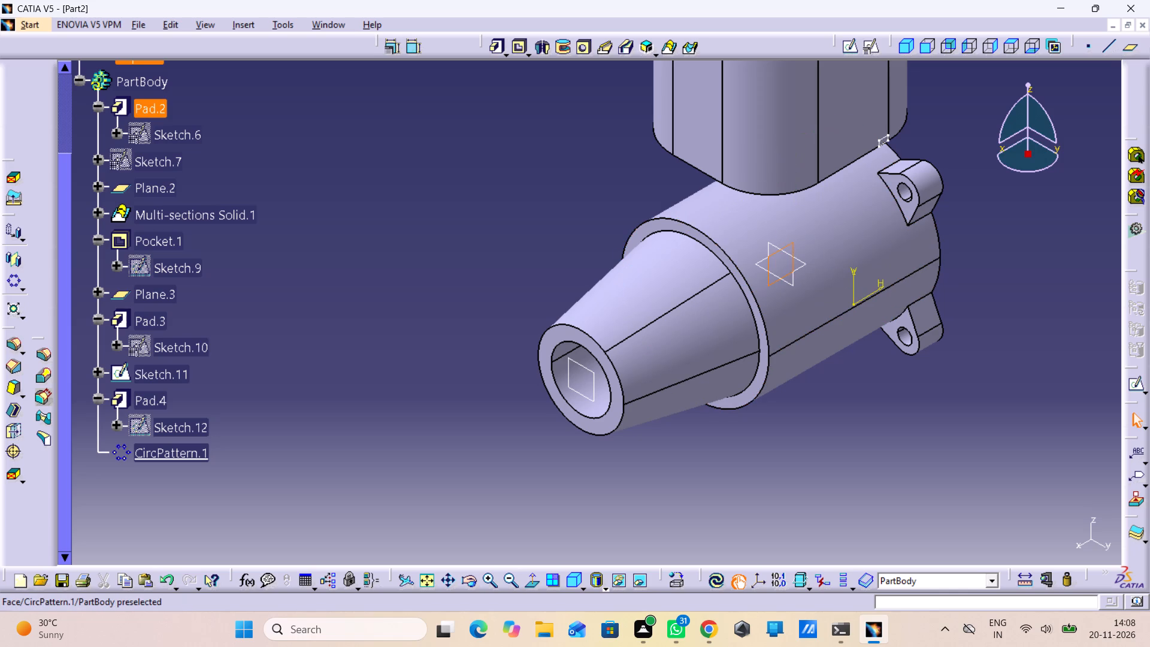
pyautogui.click(1133, 388)
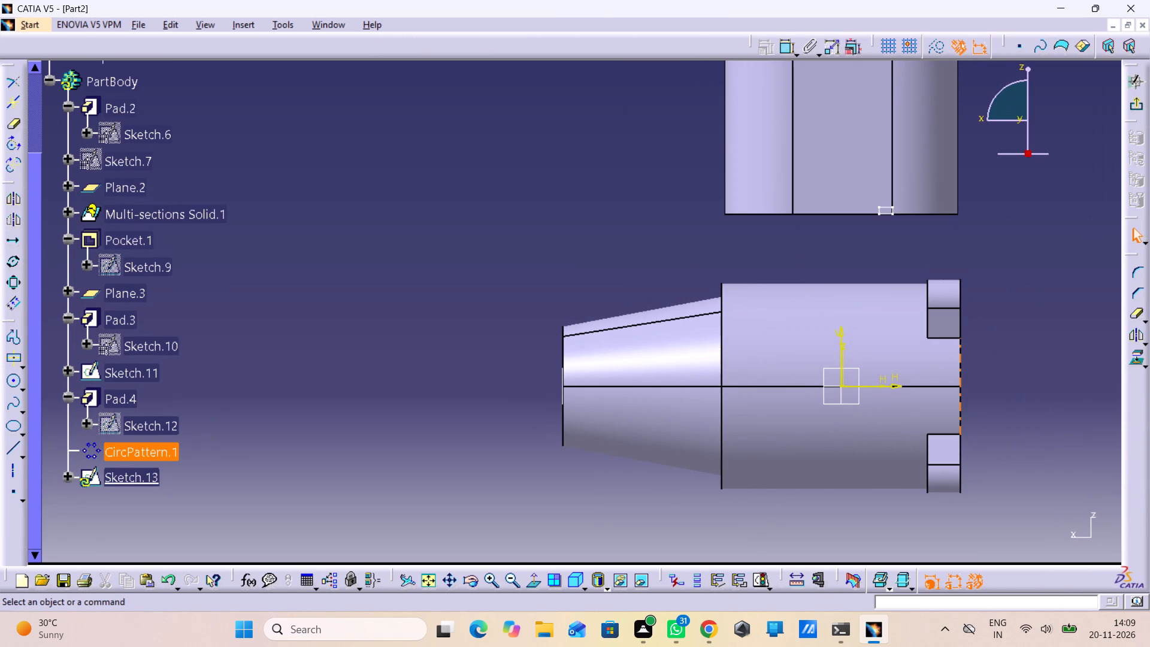
pyautogui.click(19, 354)
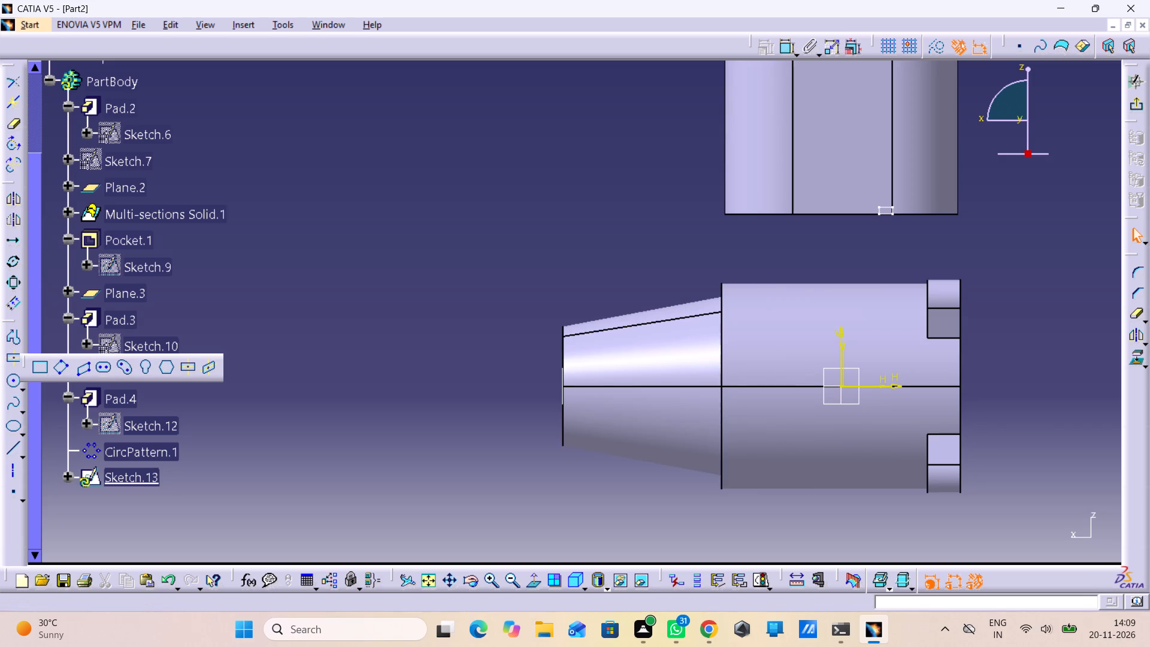
pyautogui.click(58, 369)
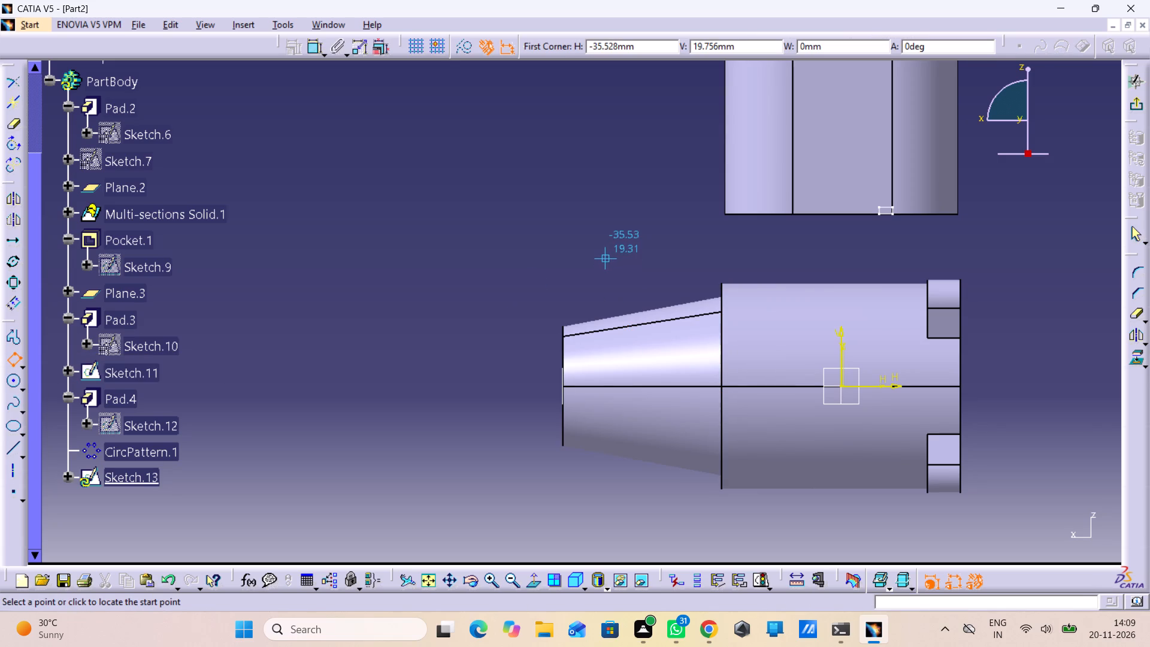
pyautogui.click(624, 254)
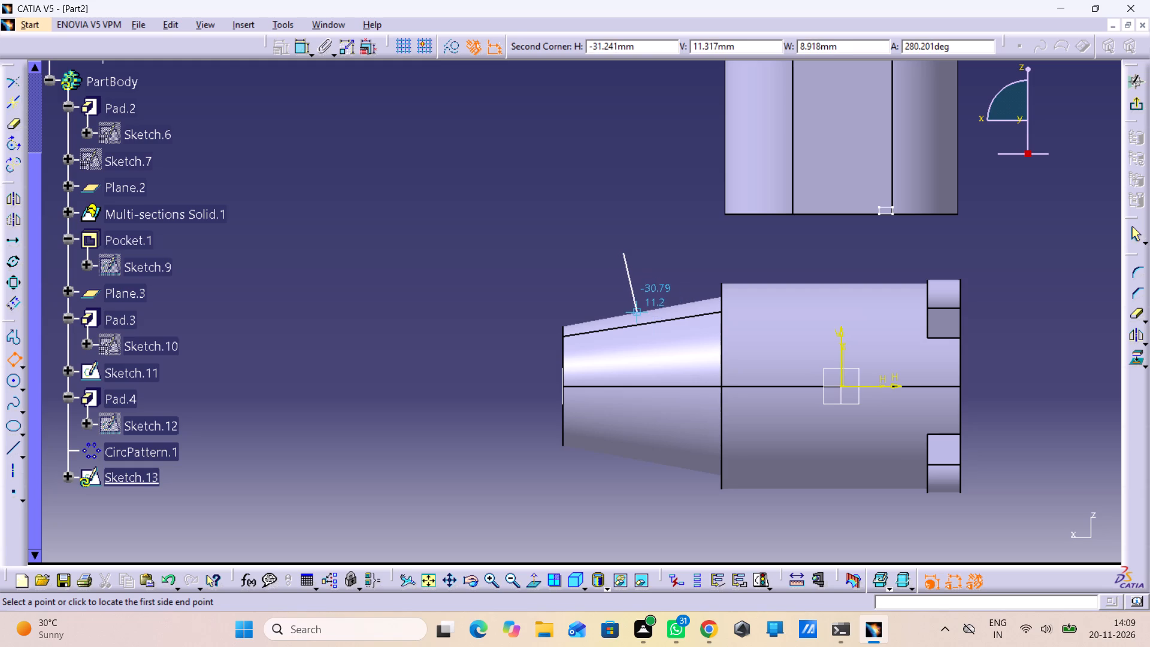
pyautogui.click(636, 307)
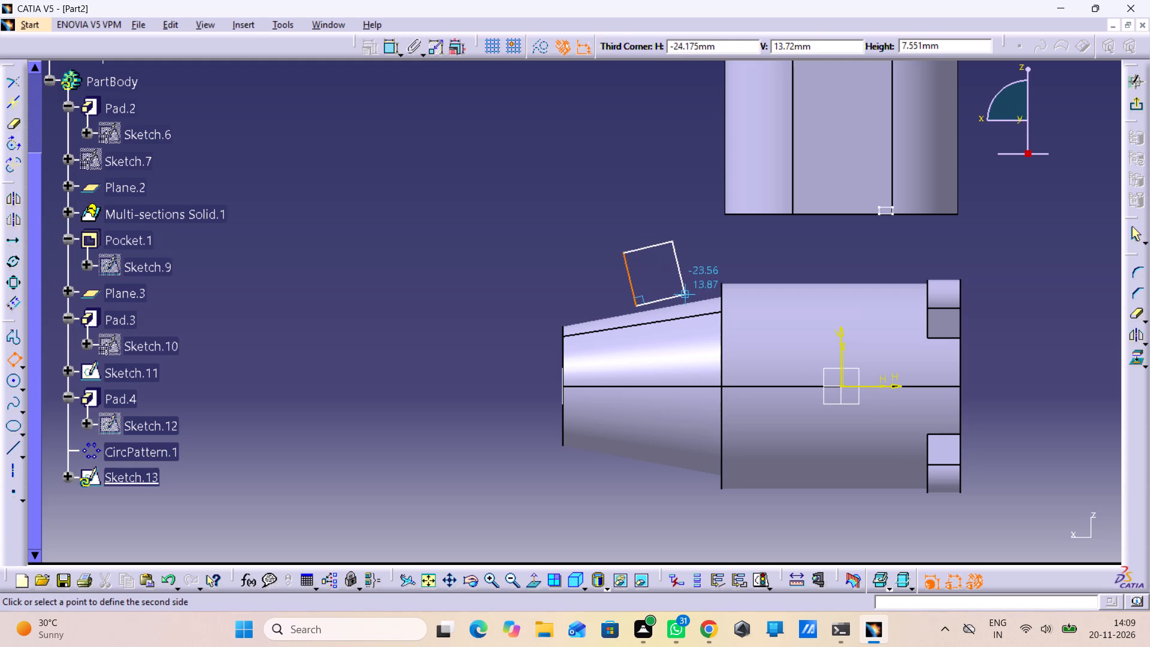
pyautogui.click(679, 295)
pyautogui.click(526, 309)
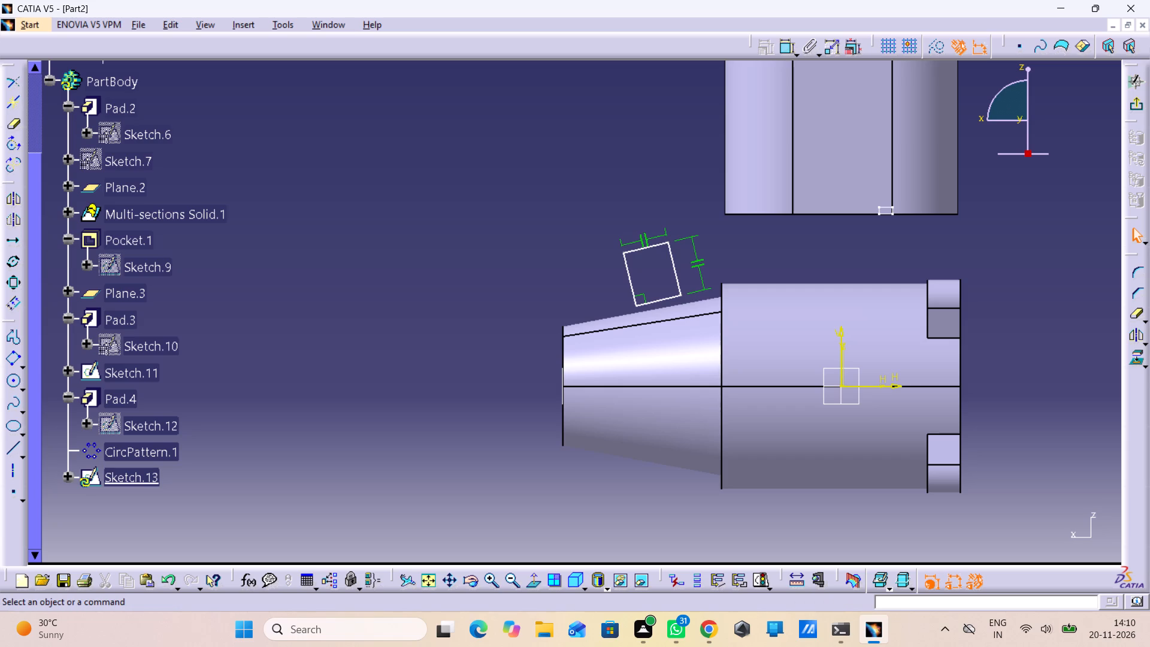
# Open the lug profile's Sketch.12 for editing and add an angle constraint between the lug's two straight sides.
pyautogui.doubleClick(146, 431)
pyautogui.moveTo(594, 401); pyautogui.dragTo(566, 274, button='middle')
pyautogui.rightClick(594, 401)
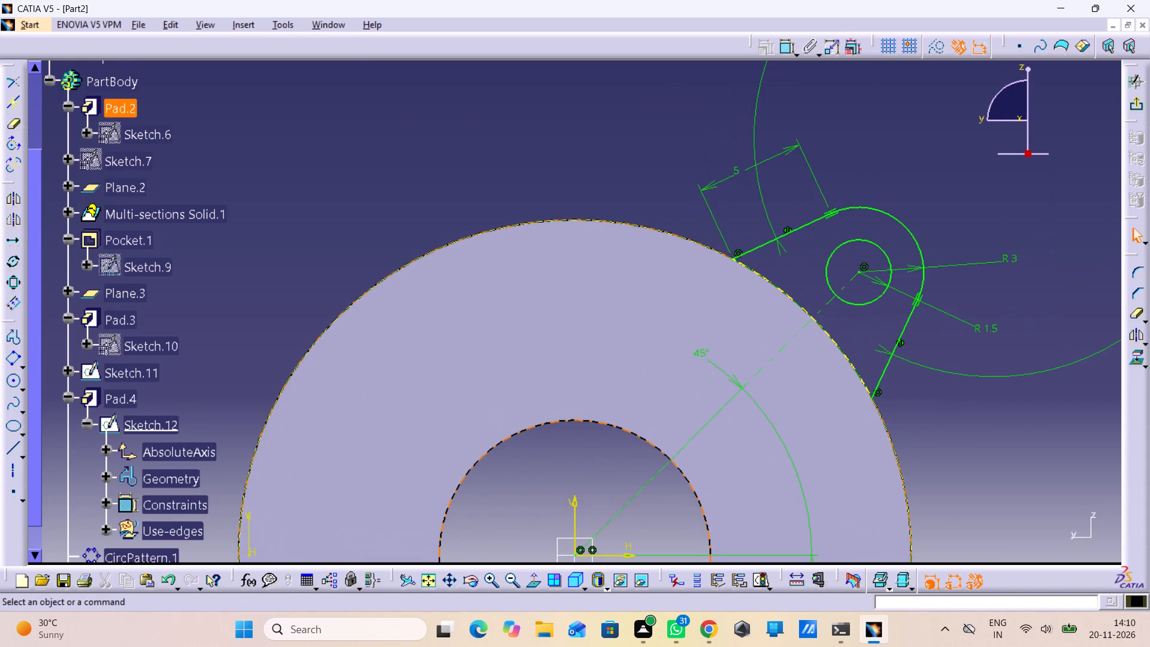
pyautogui.moveTo(818, 355); pyautogui.dragTo(816, 406, button='middle')
pyautogui.rightClick(818, 355)
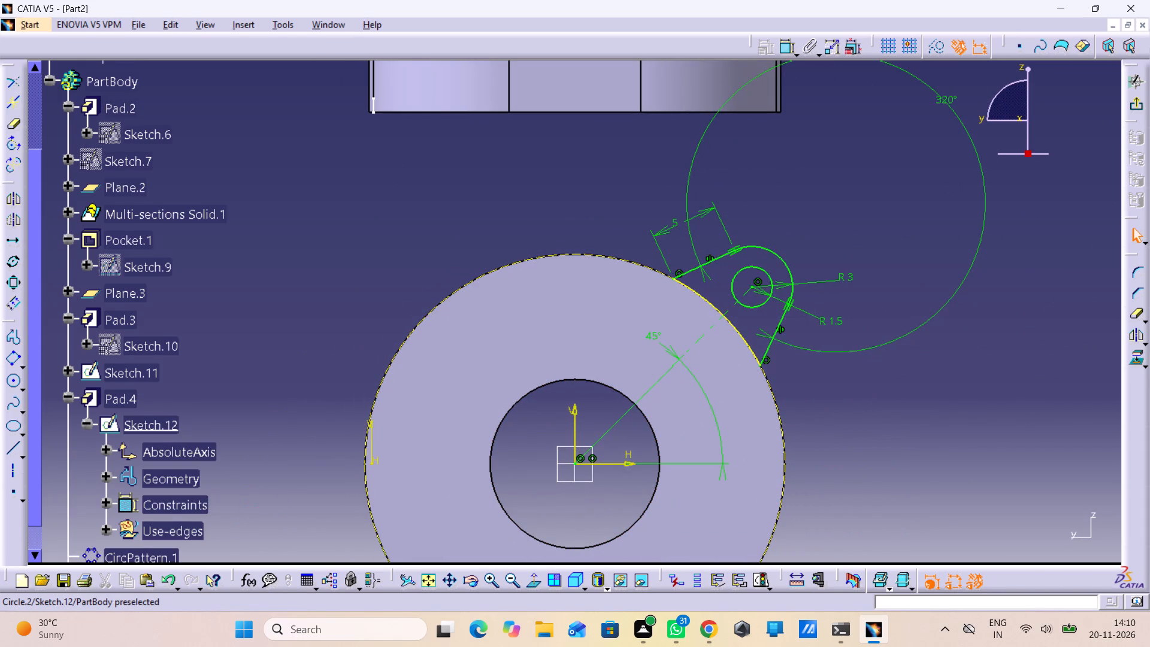
pyautogui.doubleClick(785, 47)
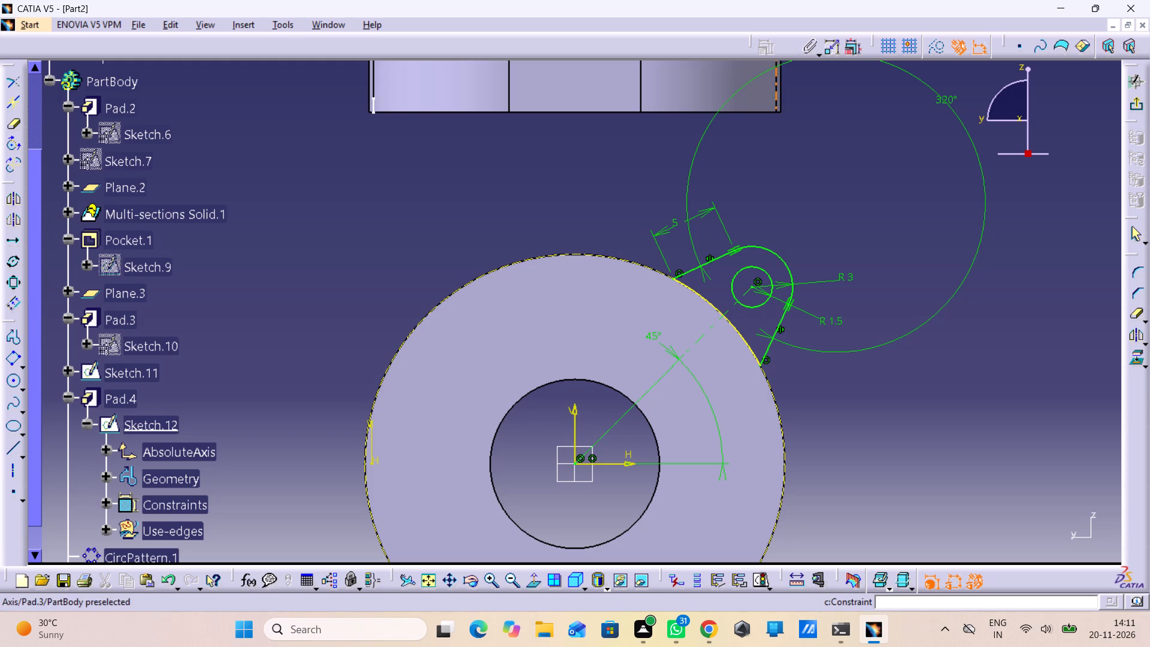
pyautogui.click(685, 279)
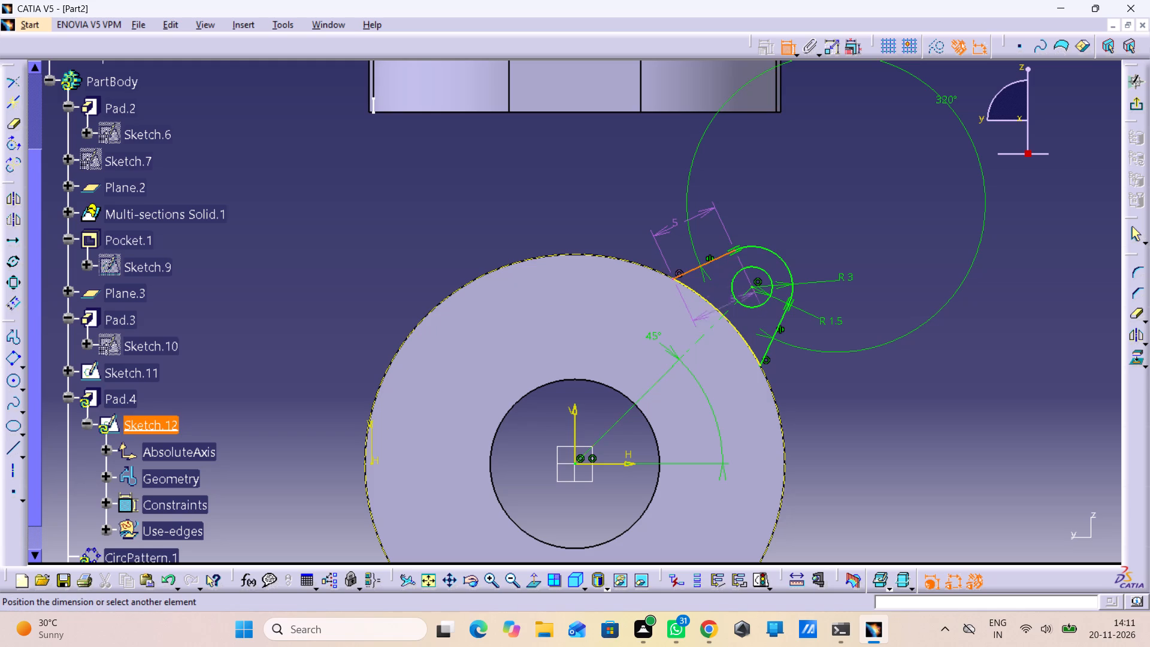
pyautogui.click(765, 354)
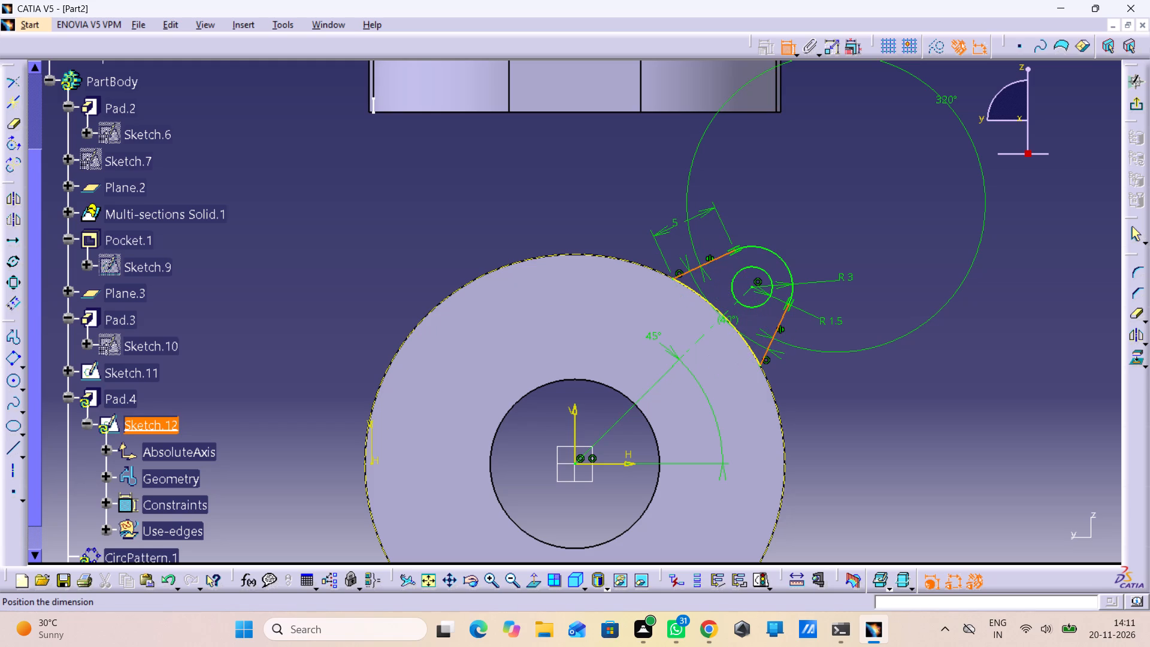
pyautogui.click(734, 318)
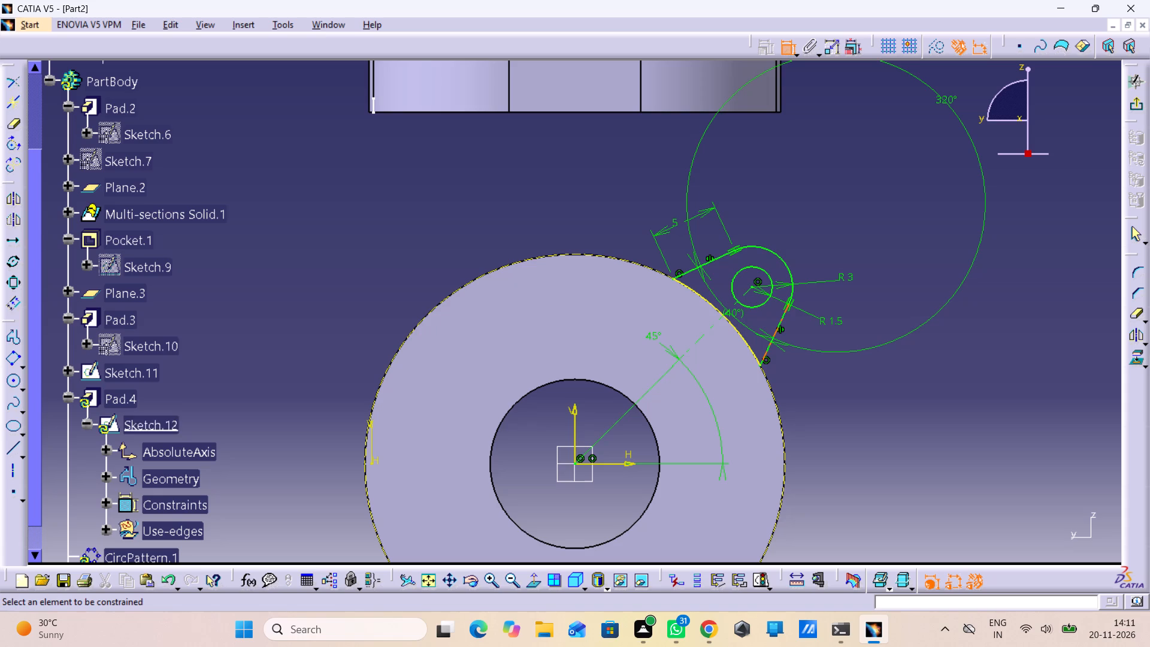
# Remove the 320° angle constraint from the lug sketch.
pyautogui.rightClick(879, 349)
pyautogui.click(894, 345)
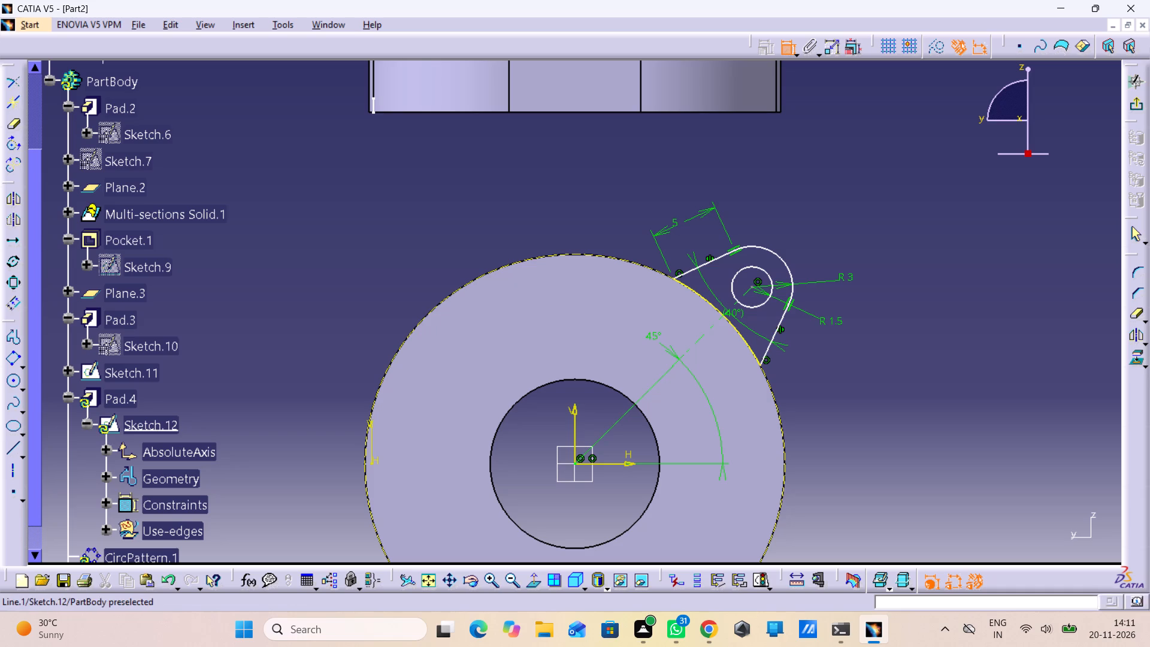
# Dimension the vertical distance from the lug hole's centre to the sketch's horizontal axis.
pyautogui.click(752, 287)
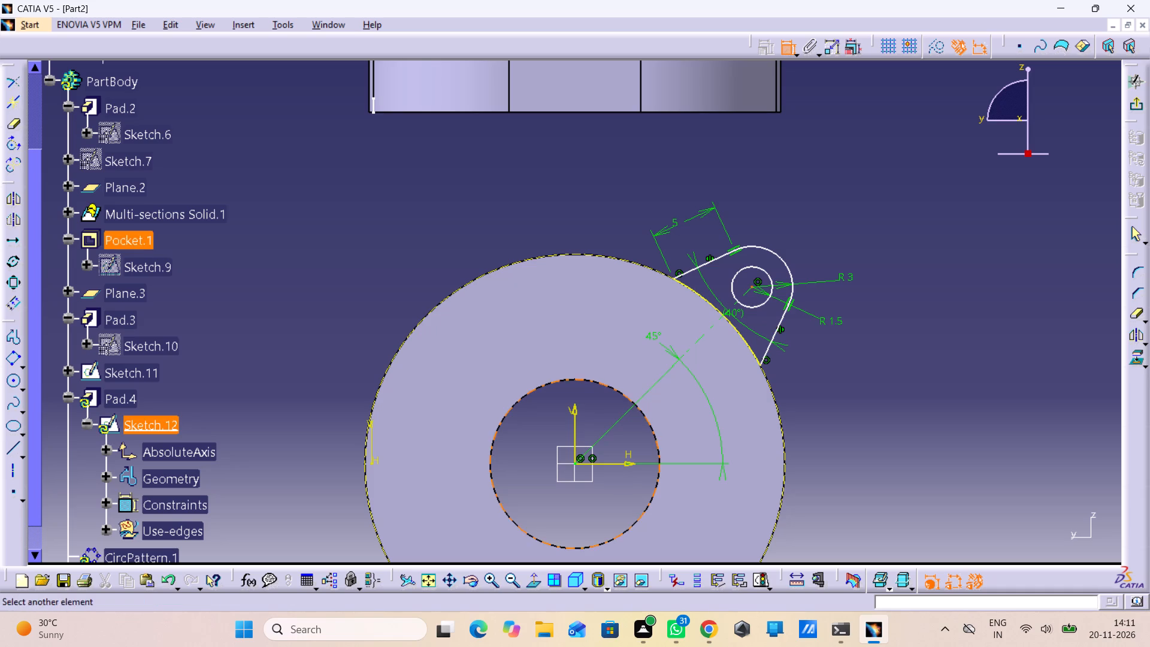
pyautogui.click(607, 462)
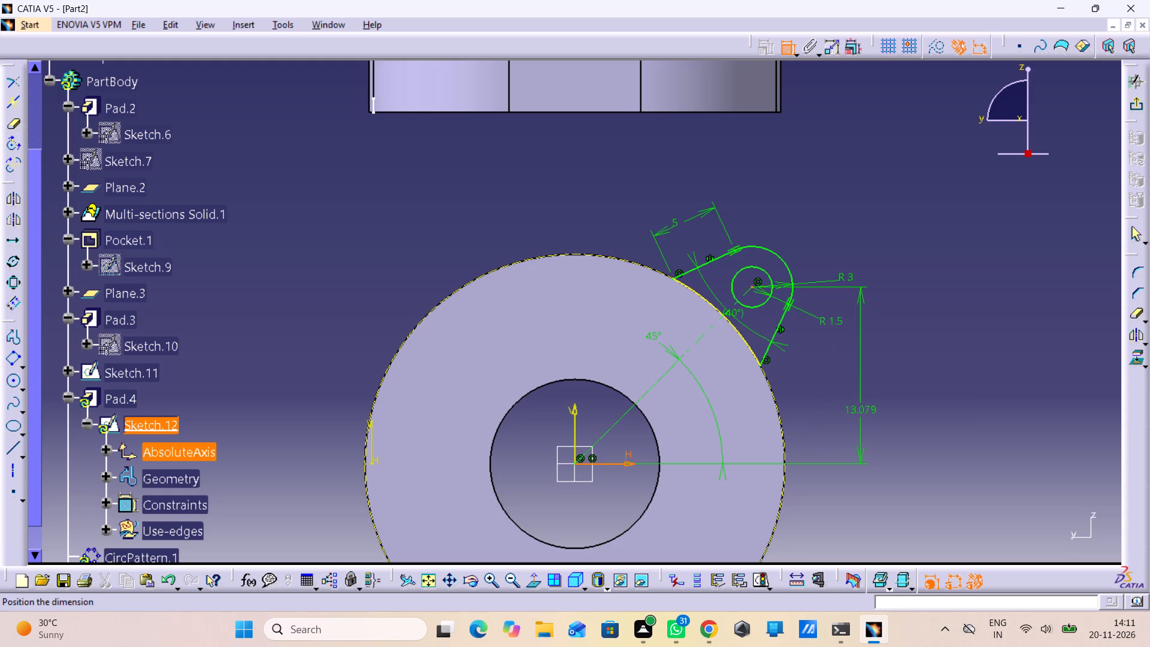
pyautogui.click(862, 410)
pyautogui.click(957, 443)
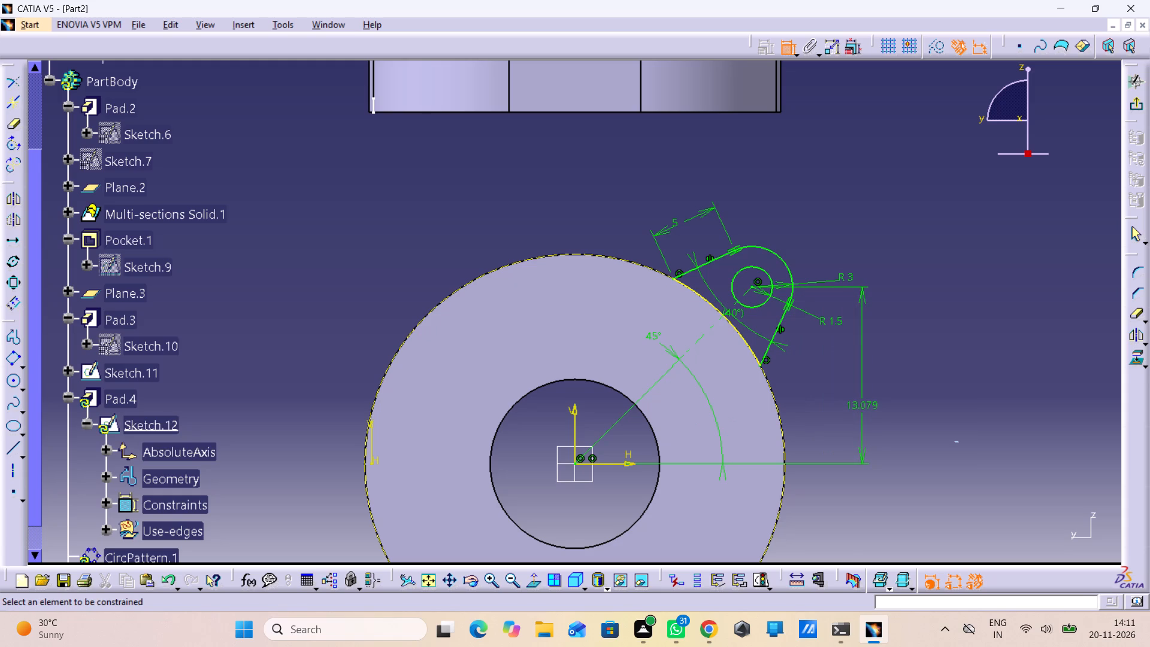
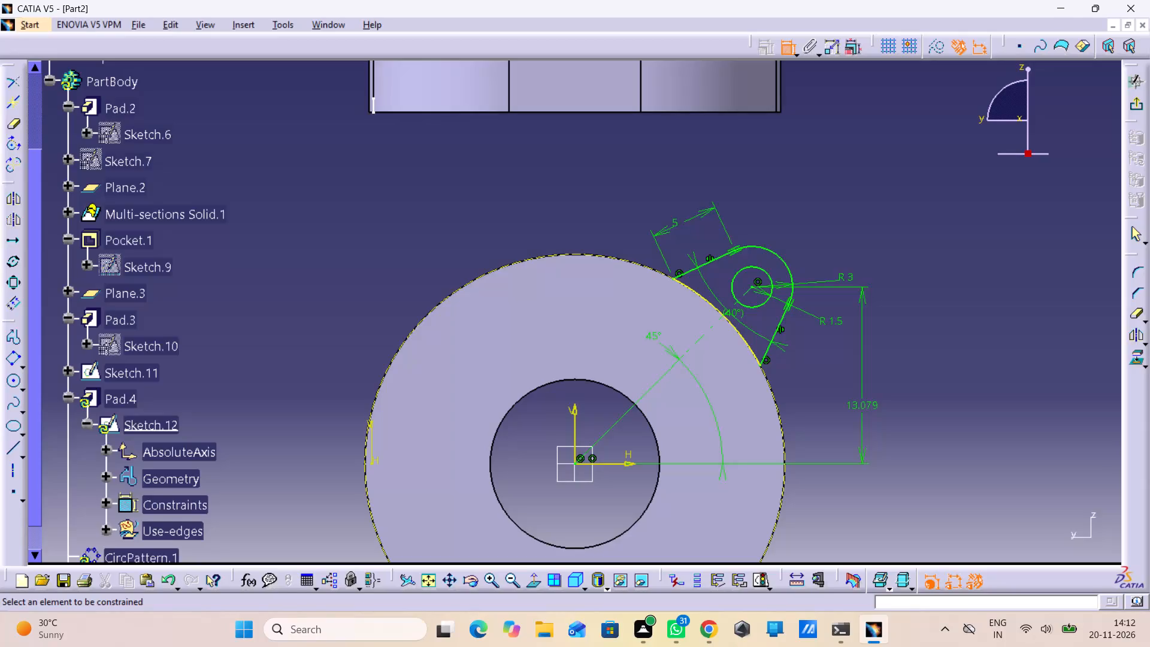
# Finish the lug sketch, update the part and open Sketch.13, the rectangle above the tapered end, for editing.
pyautogui.click(1141, 102)
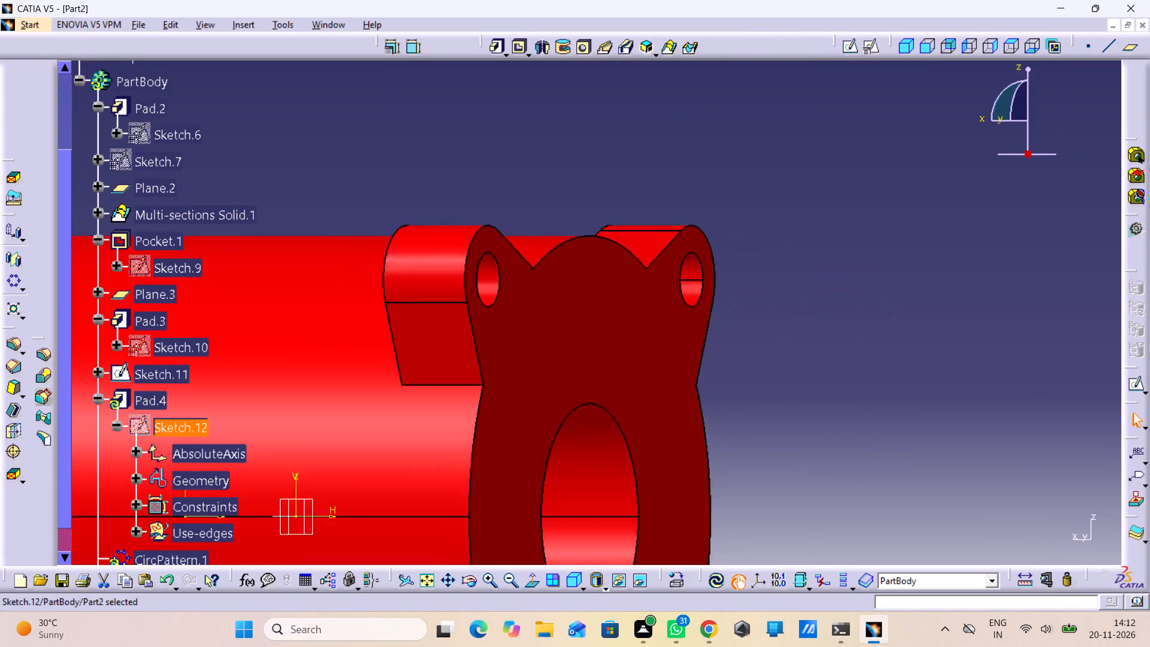
pyautogui.click(716, 585)
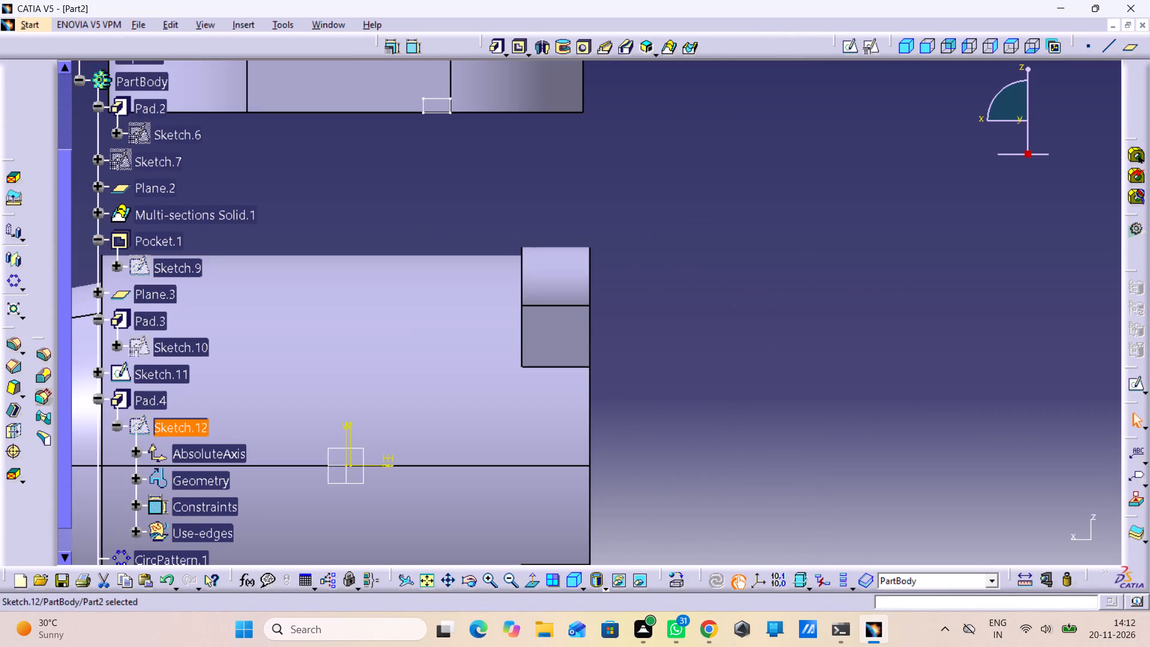
pyautogui.moveTo(712, 465); pyautogui.dragTo(732, 506, button='middle')
pyautogui.rightClick(712, 465)
pyautogui.moveTo(712, 465); pyautogui.dragTo(713, 471, button='right')
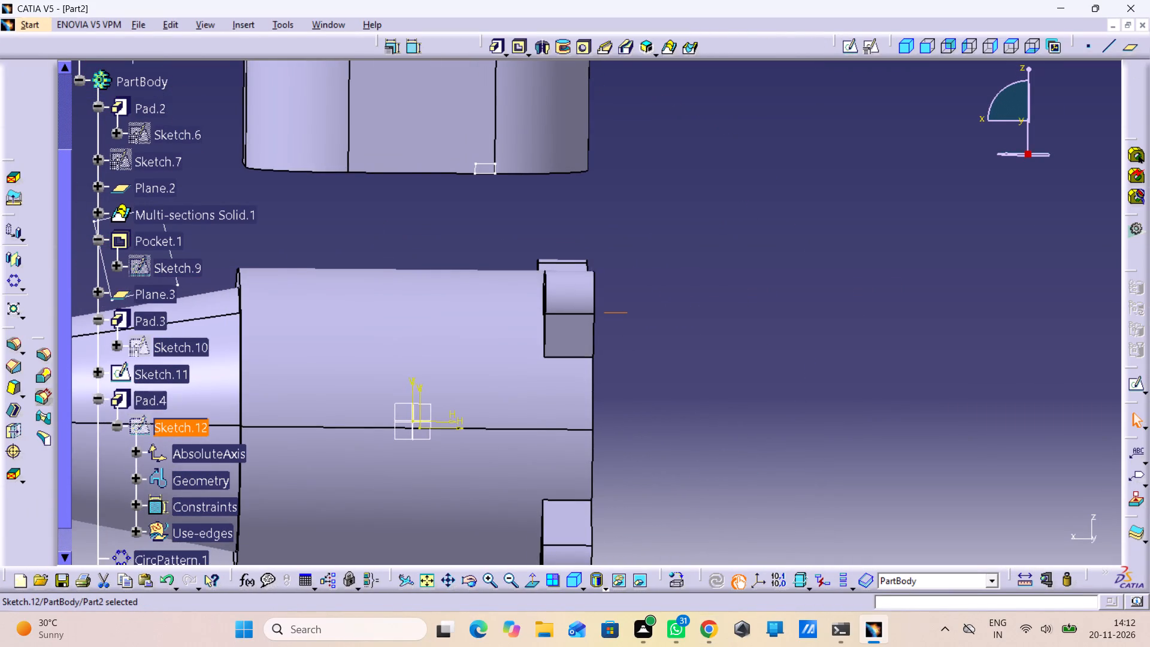
pyautogui.moveTo(788, 458); pyautogui.dragTo(947, 480, button='middle')
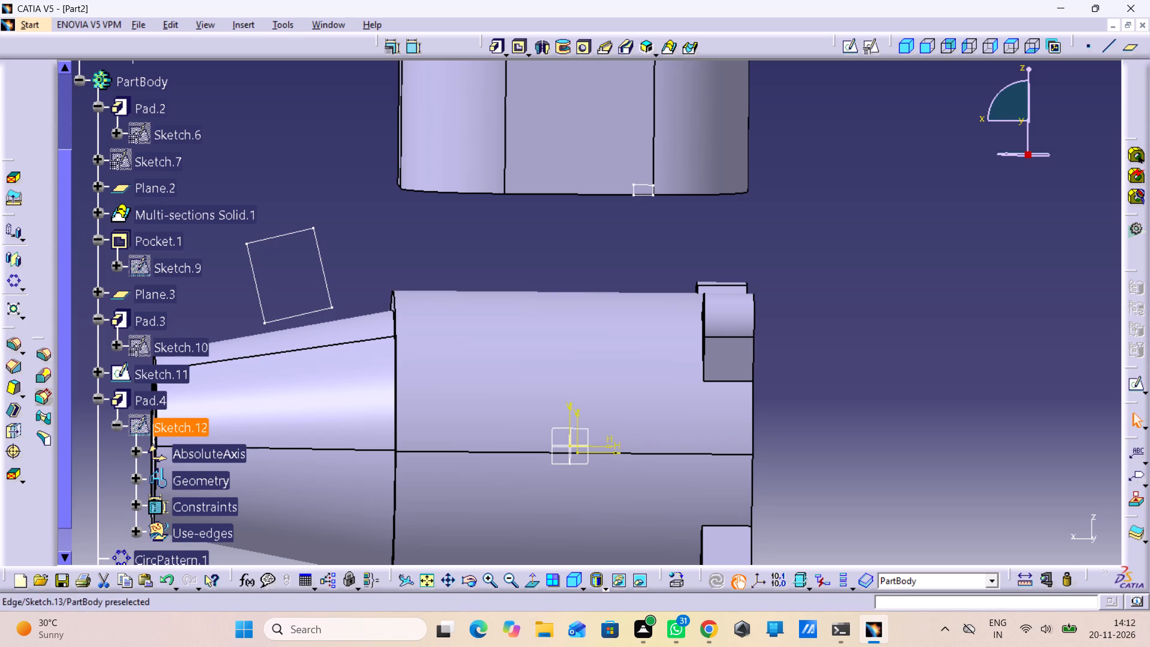
pyautogui.doubleClick(264, 238)
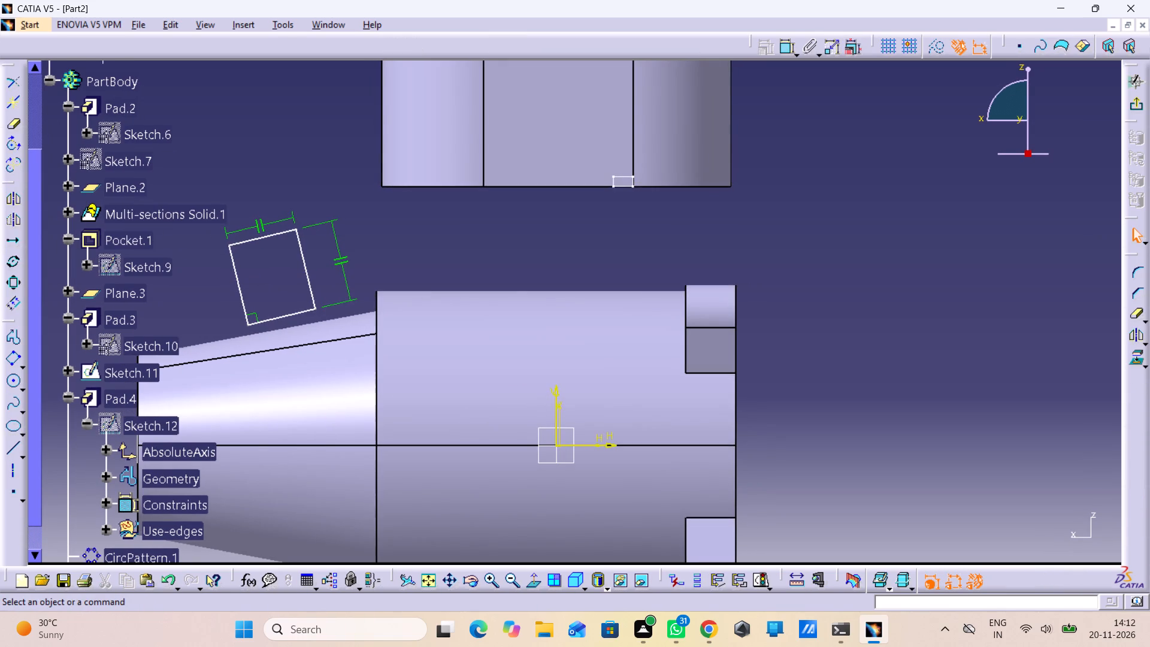
# Draw a horizontal axis about 50 mm long from the sketch origin along the housing's centreline past the tapered end.
pyautogui.click(12, 467)
pyautogui.moveTo(495, 462); pyautogui.dragTo(842, 466, button='middle')
pyautogui.click(900, 450)
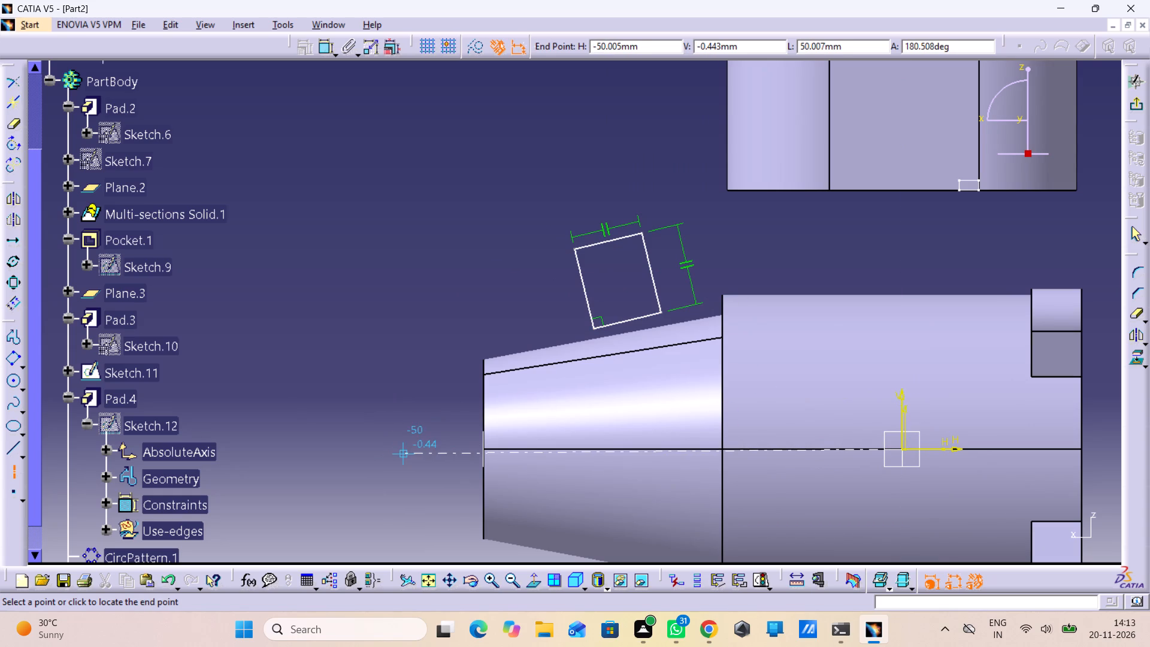
pyautogui.click(403, 448)
pyautogui.click(464, 336)
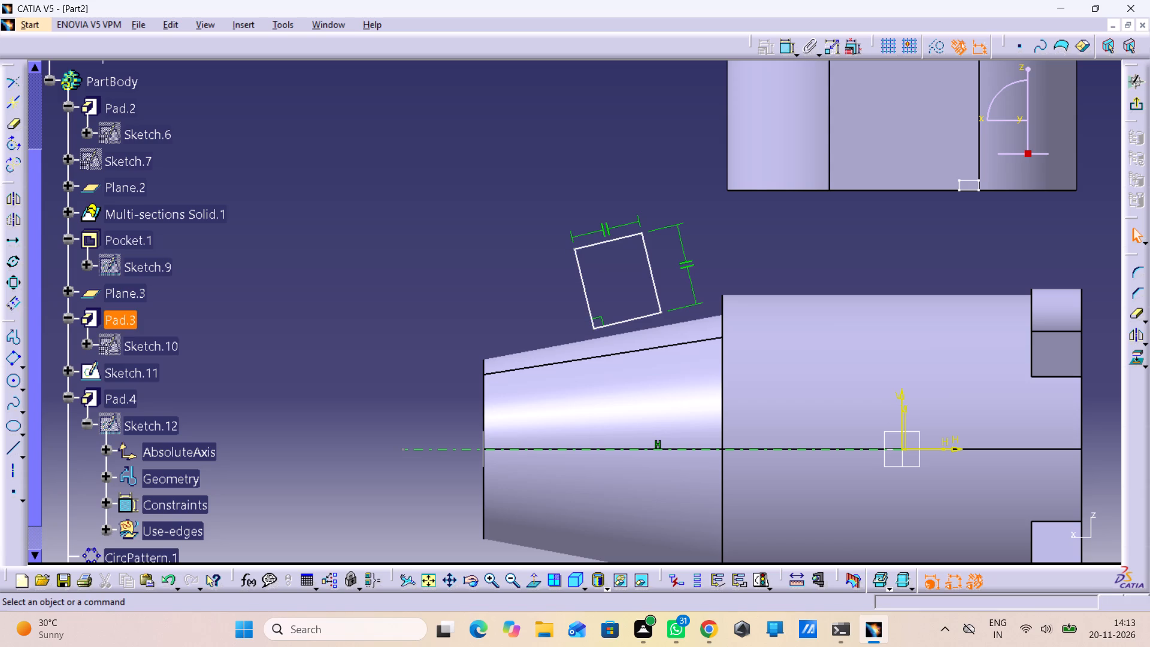
# Dimension the distance between the rectangle's two shorter-spaced sides and set it to 14.51 mm.
pyautogui.click(785, 50)
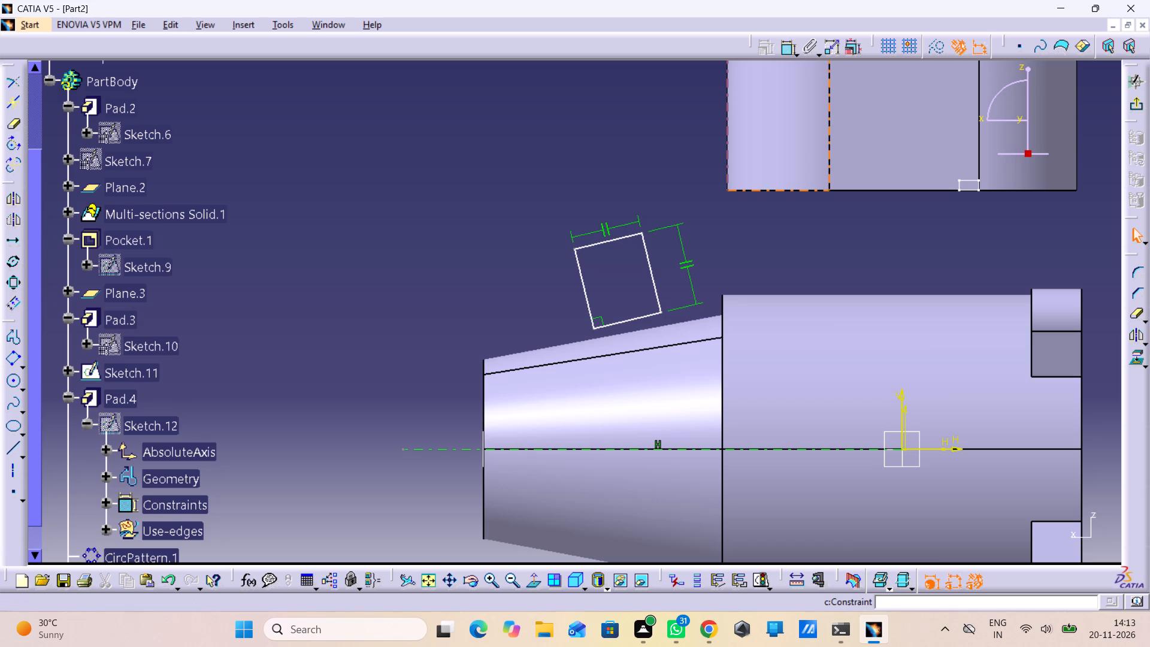
pyautogui.doubleClick(785, 50)
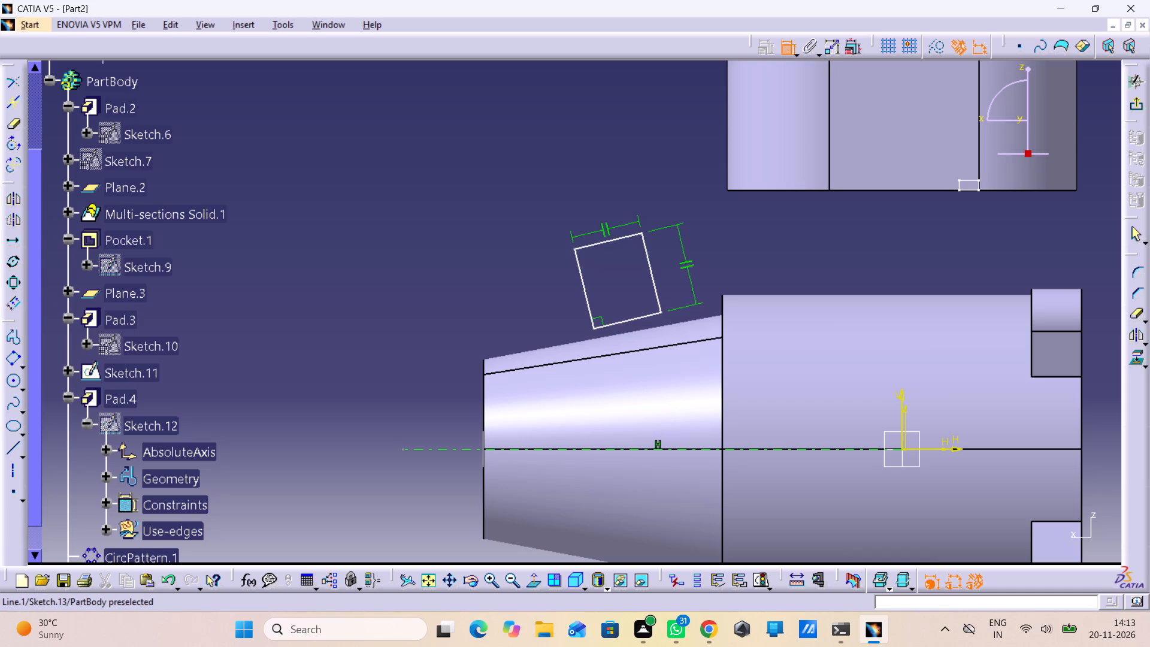
pyautogui.click(576, 257)
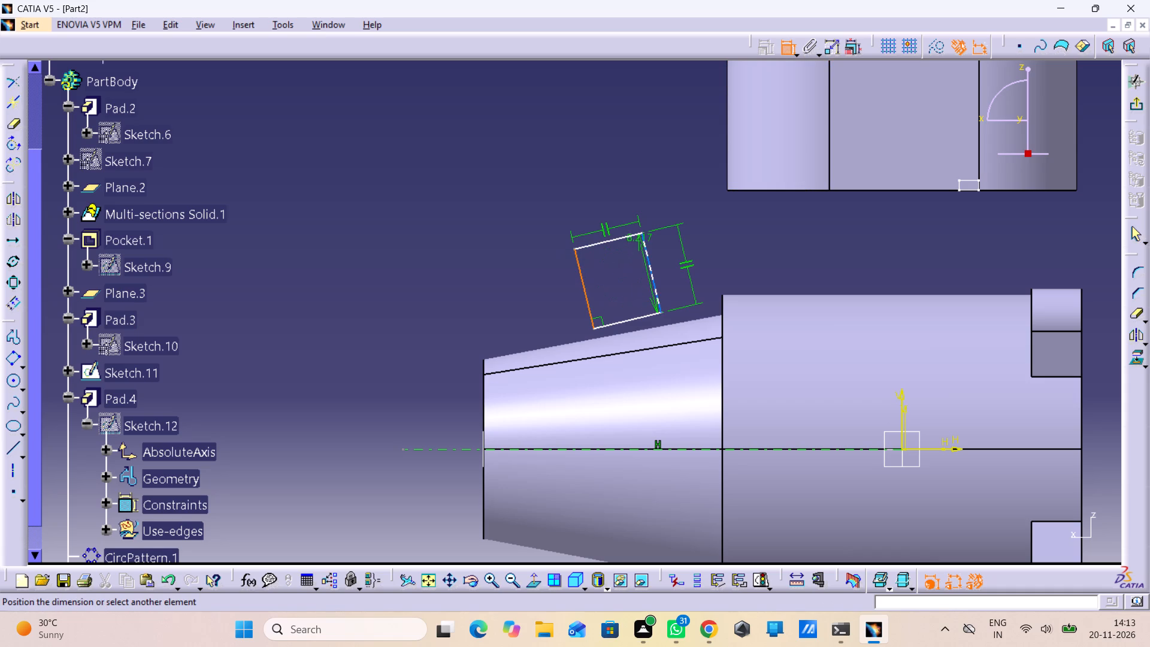
pyautogui.click(643, 241)
pyautogui.click(602, 207)
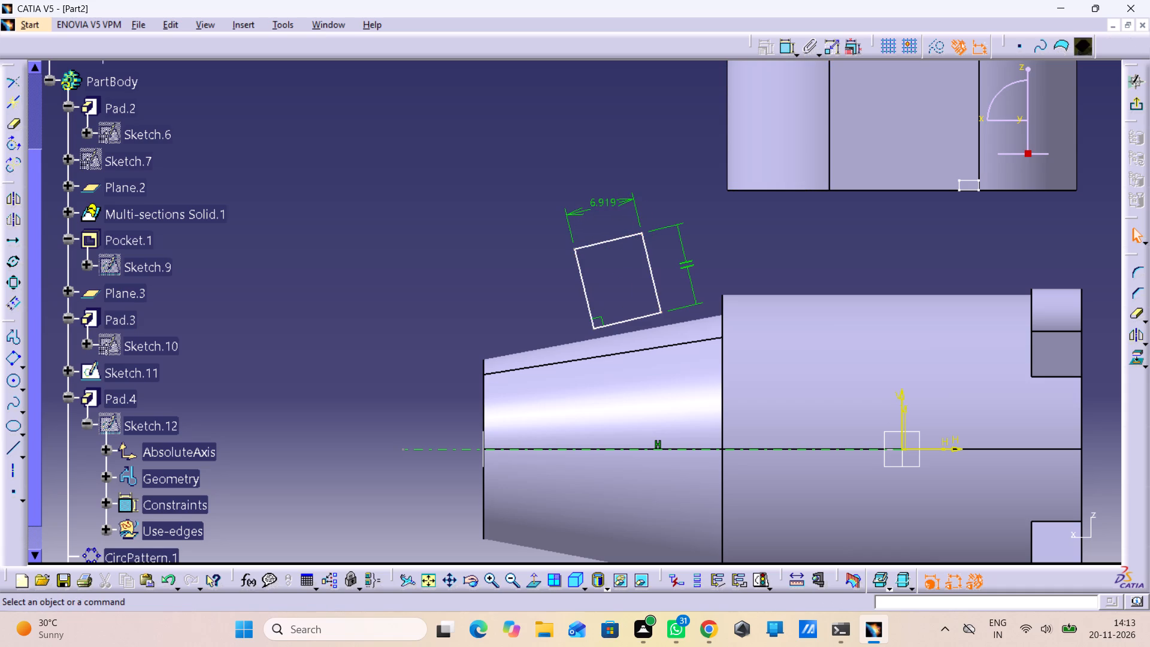
pyautogui.doubleClick(595, 200)
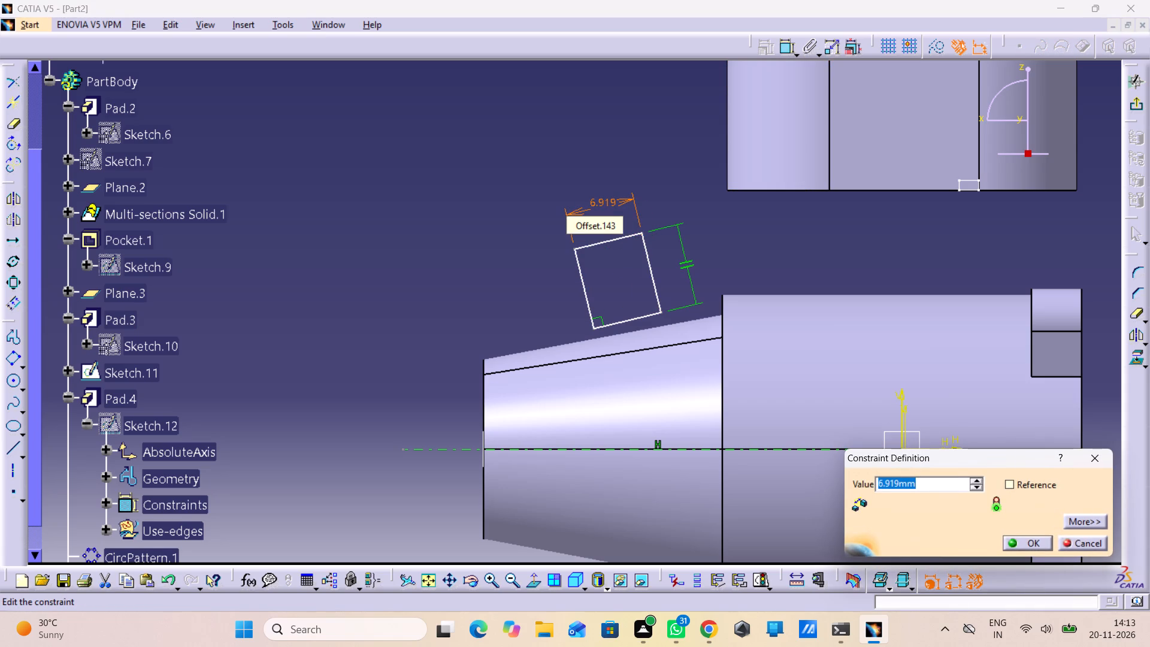
pyautogui.write('14')
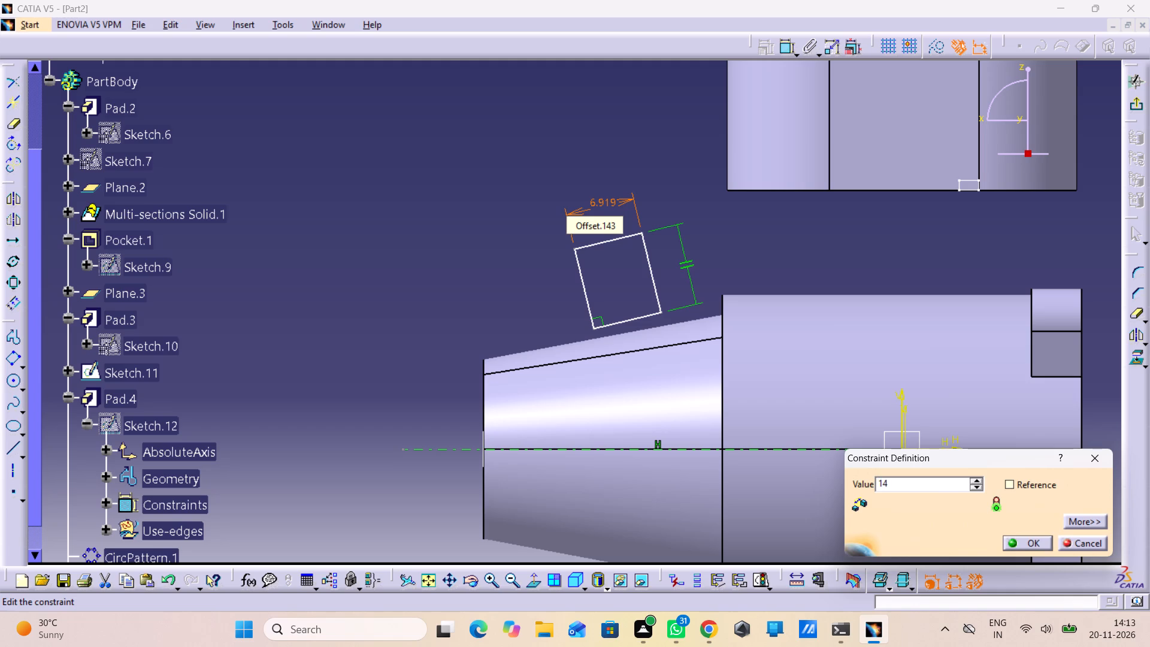
pyautogui.write('.51')
pyautogui.press('Return')
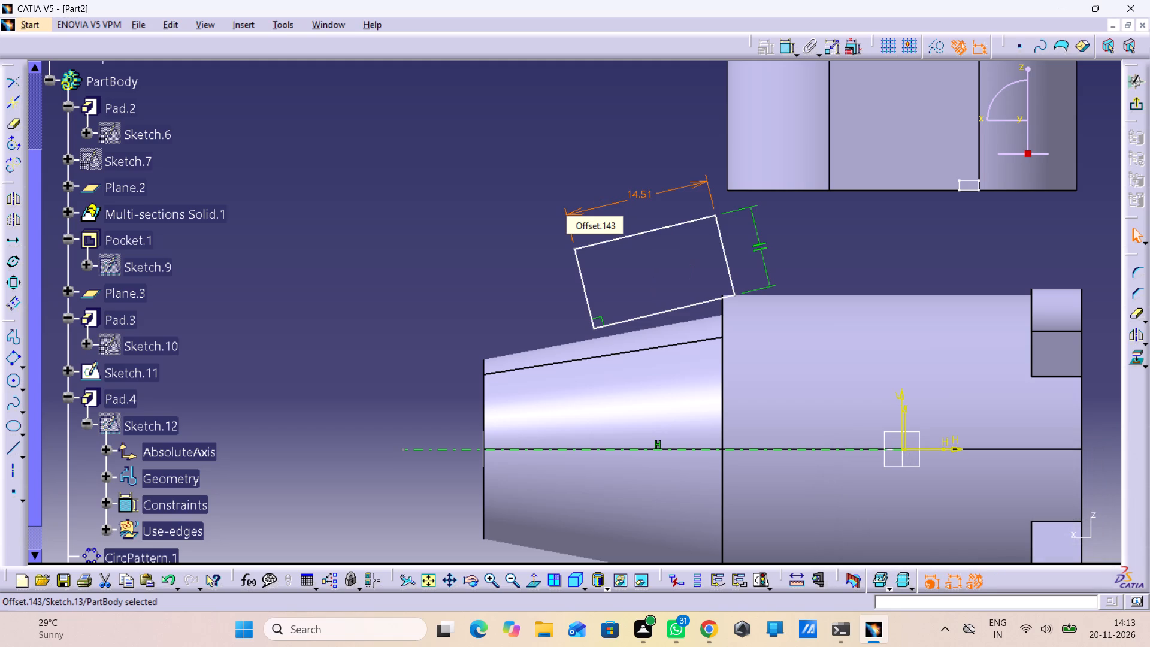
# Dimension the length of the rectangle's side nearest the cylindrical body and set it to 14.51 mm.
pyautogui.click(721, 251)
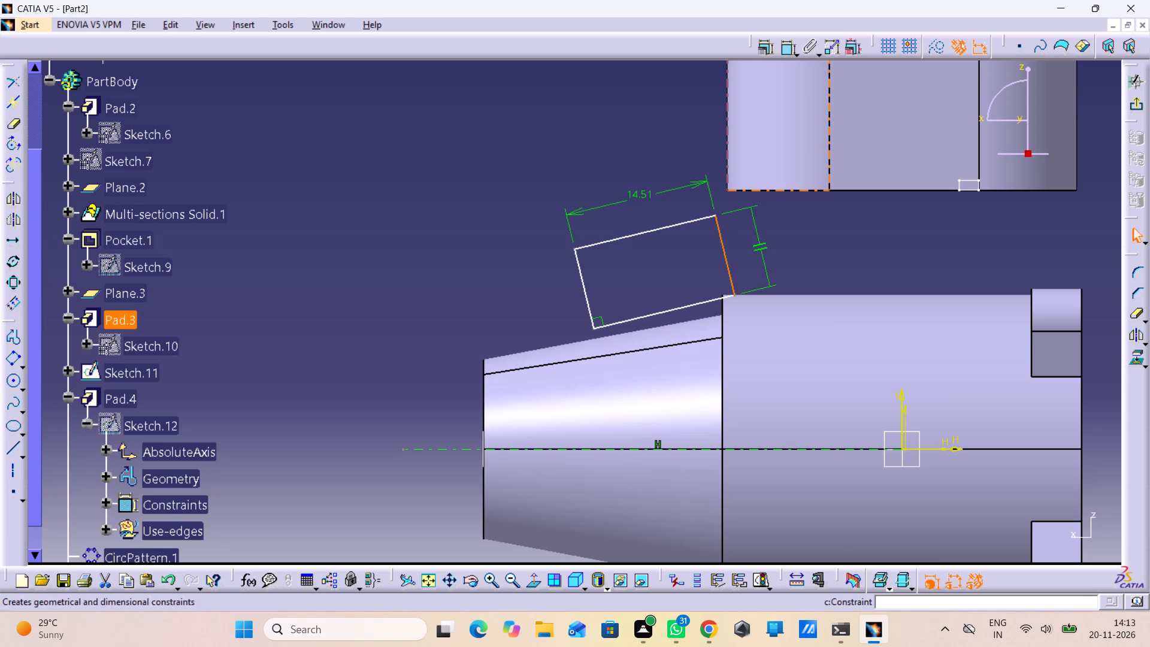
pyautogui.click(785, 49)
pyautogui.click(794, 243)
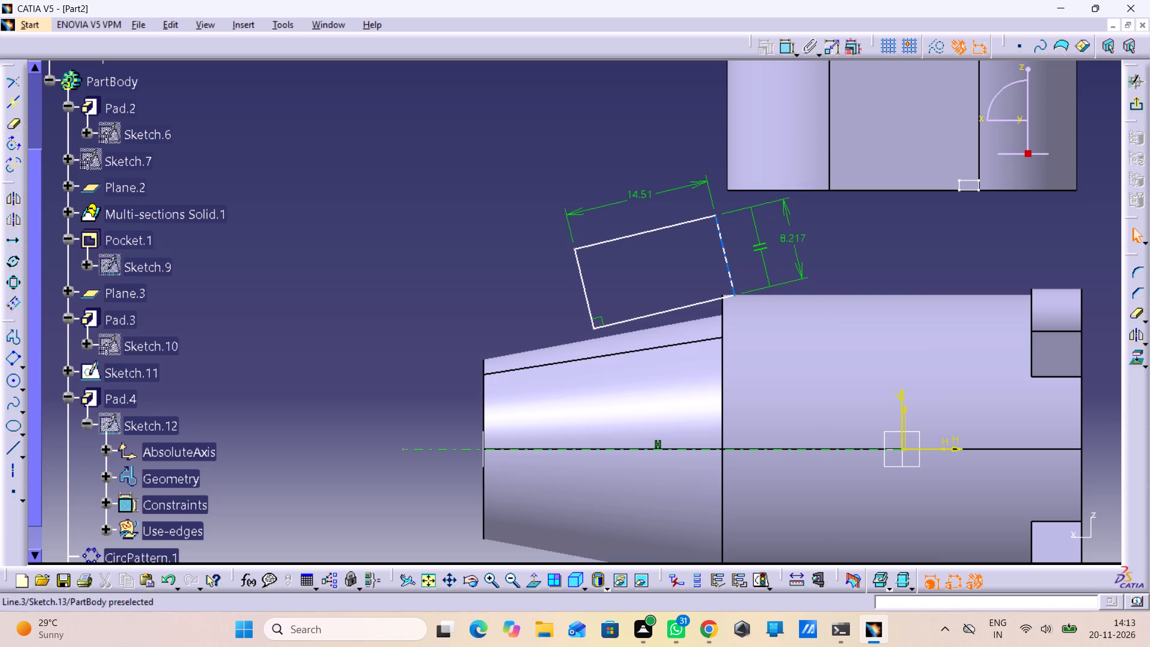
pyautogui.click(788, 231)
pyautogui.click(784, 234)
pyautogui.doubleClick(784, 234)
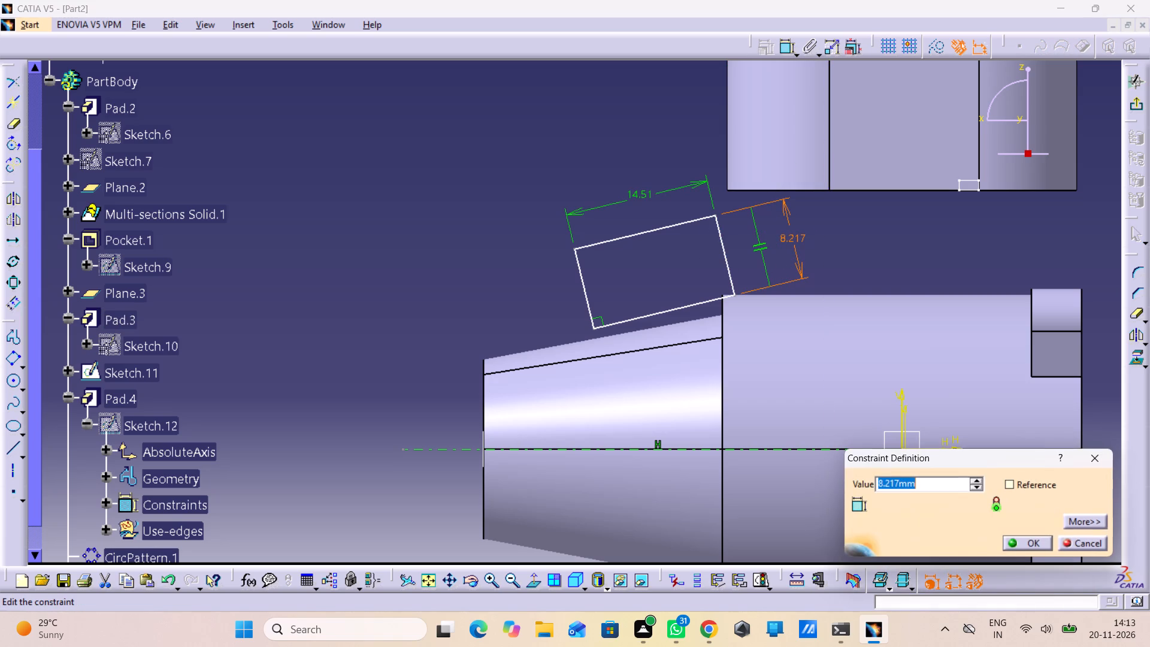
pyautogui.write('14.51')
pyautogui.press('Return')
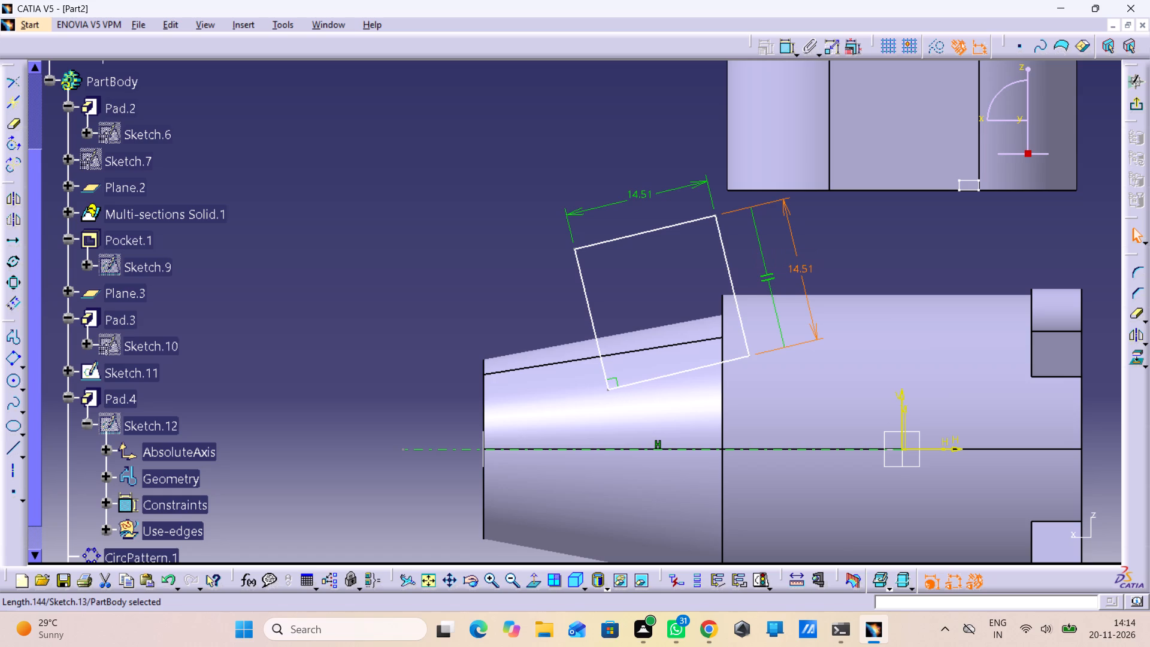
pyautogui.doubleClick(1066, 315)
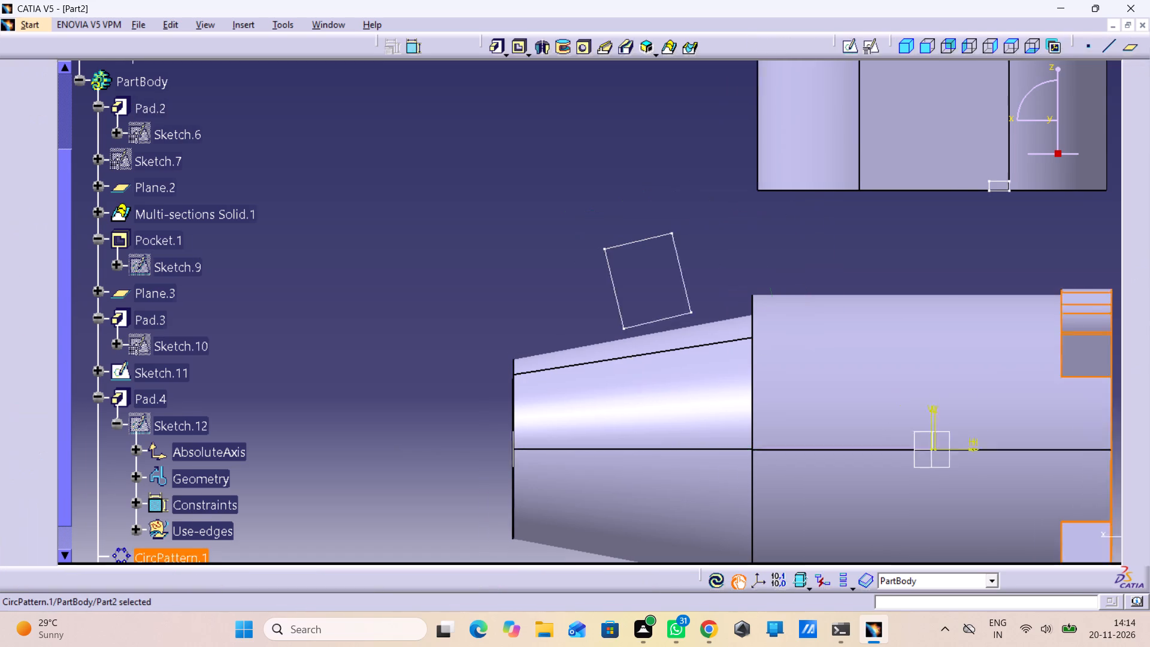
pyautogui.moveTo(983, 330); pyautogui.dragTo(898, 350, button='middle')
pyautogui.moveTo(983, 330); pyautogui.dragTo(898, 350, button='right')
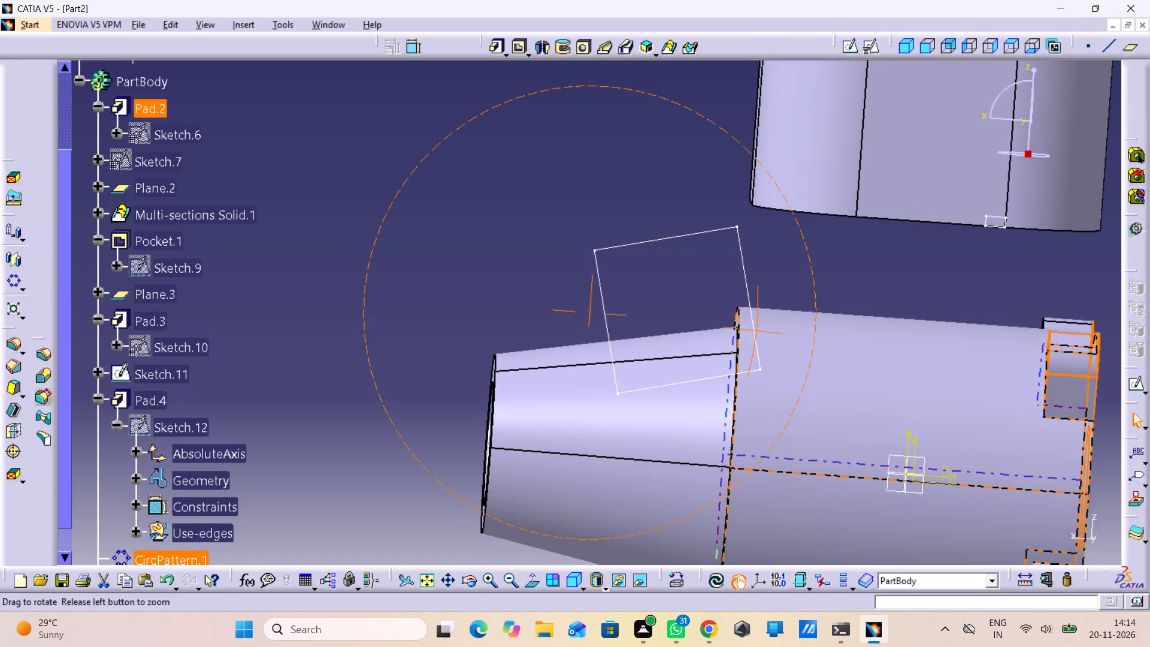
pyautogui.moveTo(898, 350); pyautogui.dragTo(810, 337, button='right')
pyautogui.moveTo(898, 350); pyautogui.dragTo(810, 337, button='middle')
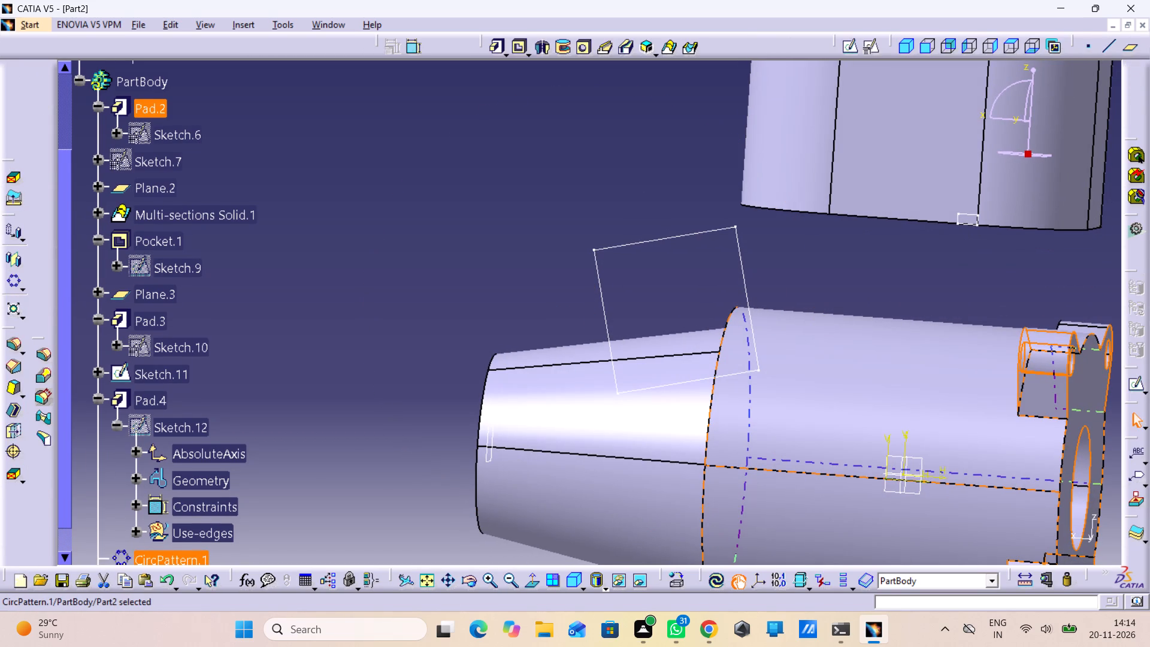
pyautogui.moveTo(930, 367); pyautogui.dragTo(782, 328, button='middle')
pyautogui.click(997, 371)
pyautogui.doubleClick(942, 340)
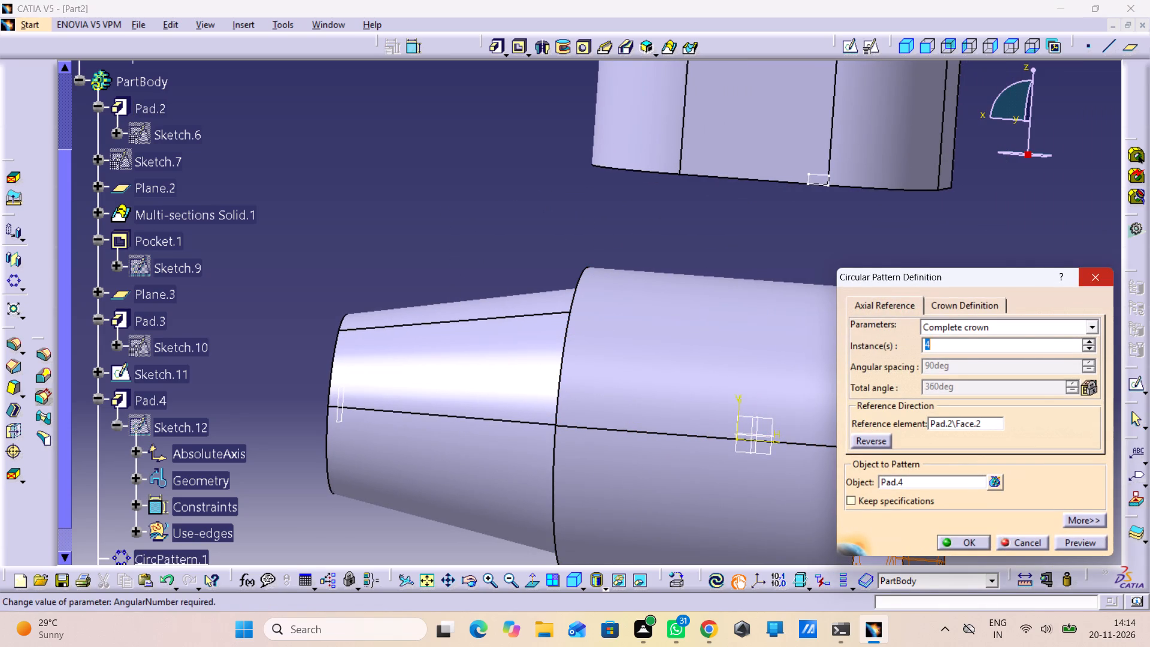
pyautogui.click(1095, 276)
# Open the lug profile's Sketch.12 for editing and delete the vertical distance dimension between the hole centre and the horizontal axis.
pyautogui.scroll(-1, 167, 360)
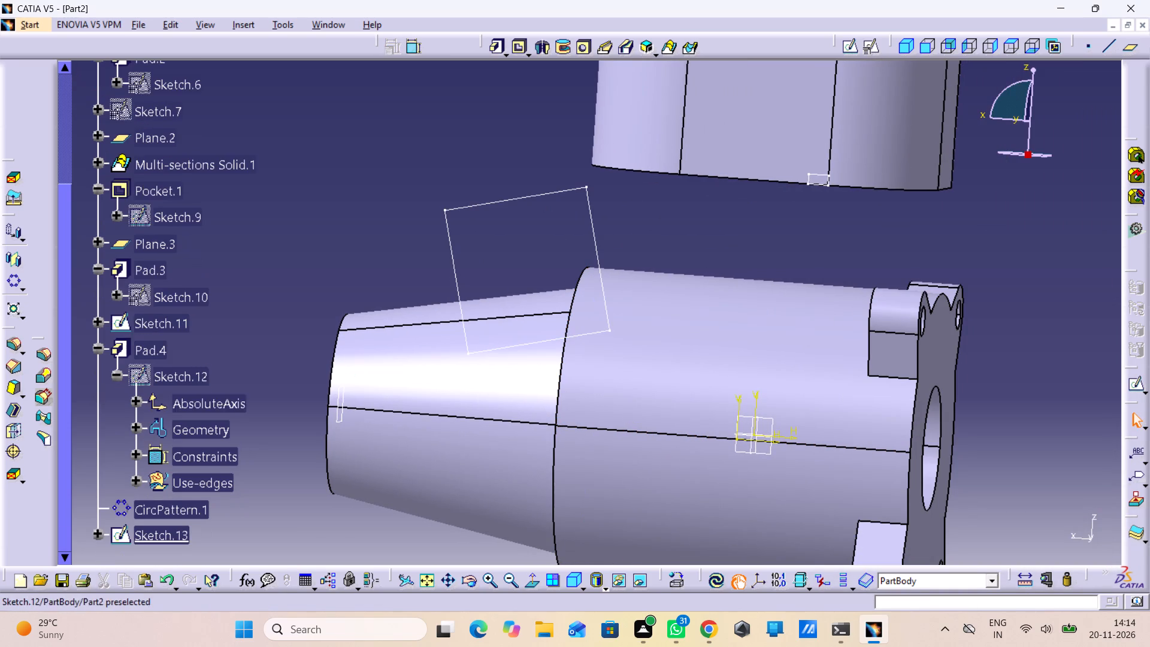
pyautogui.doubleClick(143, 377)
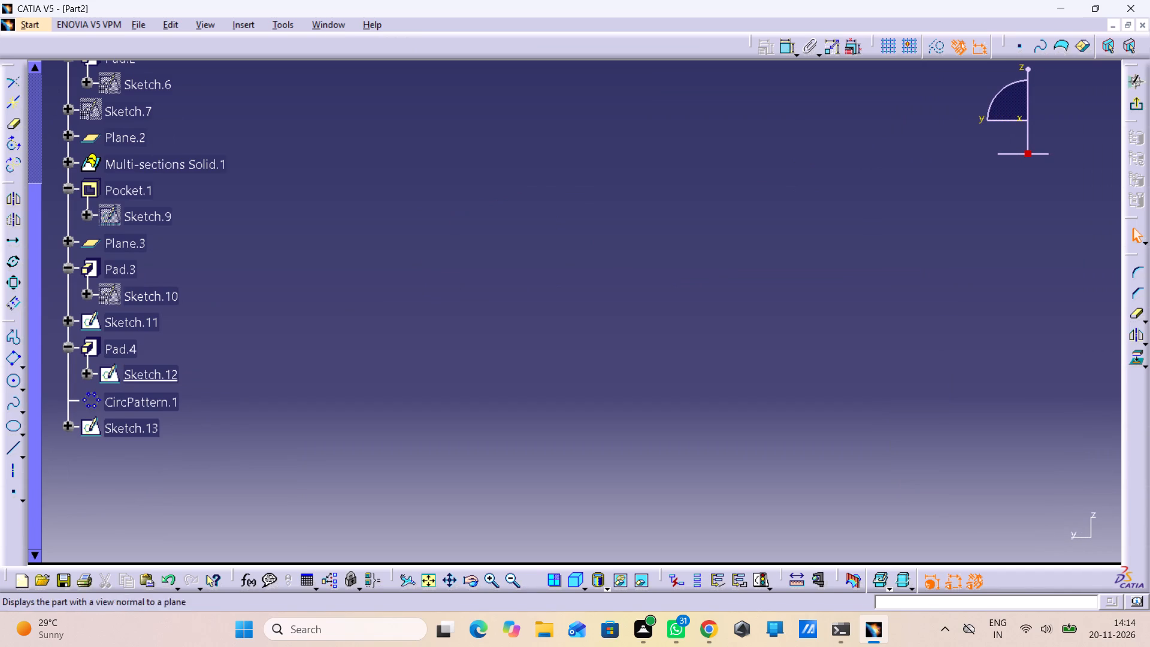
pyautogui.click(428, 581)
pyautogui.moveTo(493, 491); pyautogui.dragTo(508, 470, button='middle')
pyautogui.rightClick(493, 491)
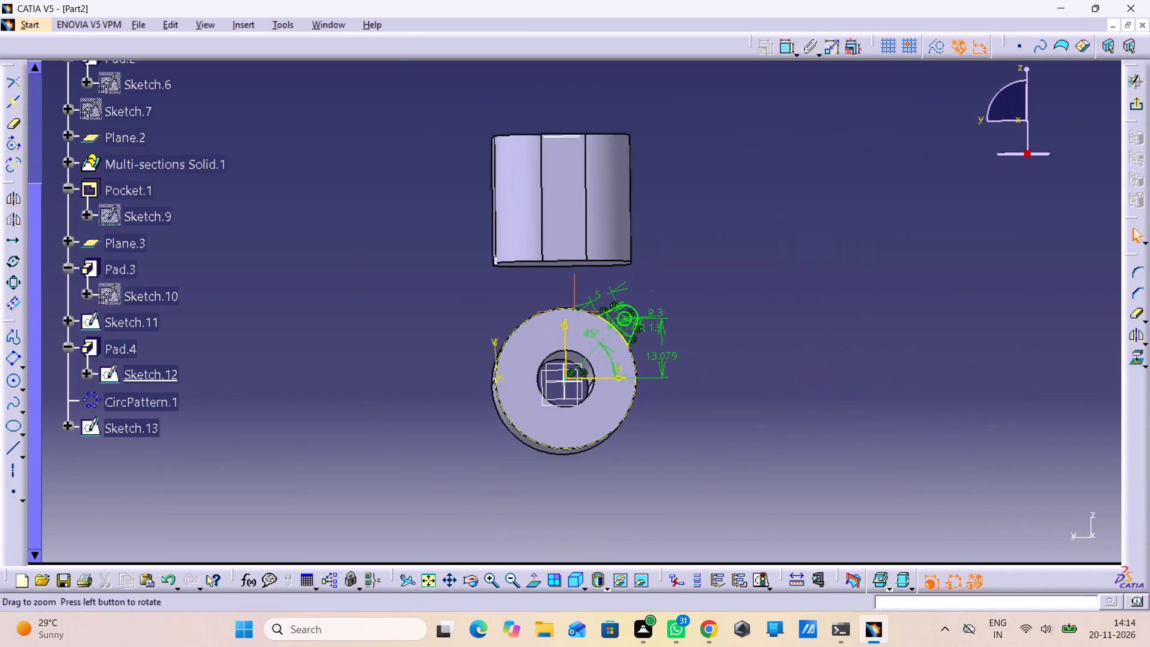
pyautogui.moveTo(508, 470); pyautogui.dragTo(532, 320, button='middle')
pyautogui.moveTo(570, 340); pyautogui.dragTo(589, 42, button='middle')
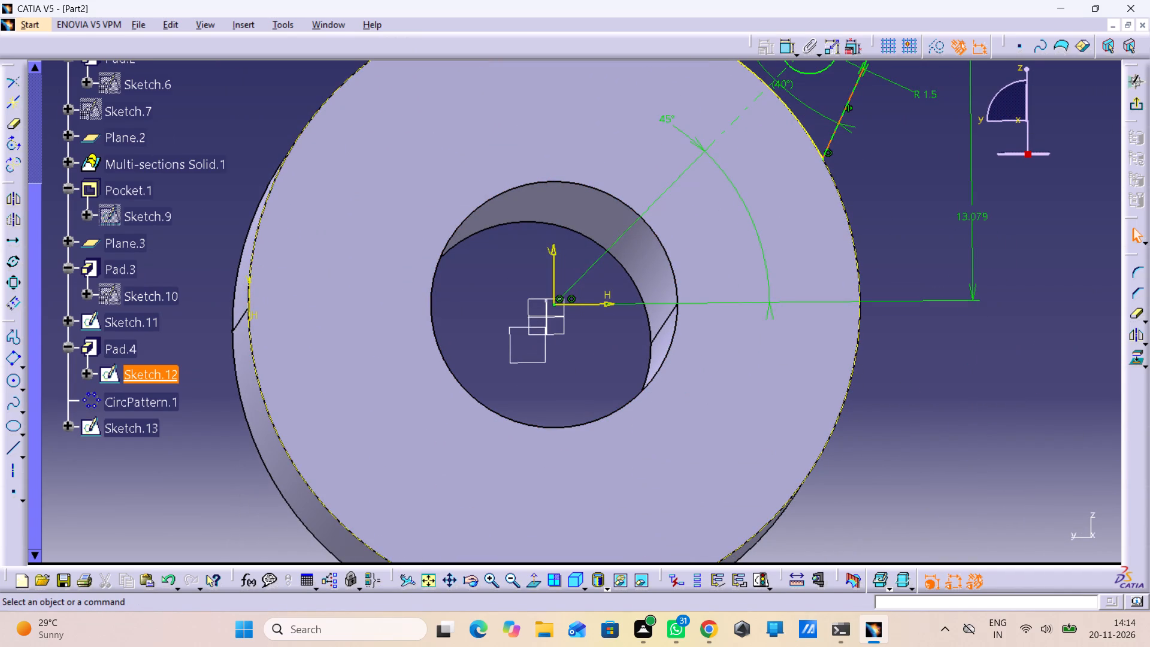
pyautogui.rightClick(974, 237)
pyautogui.click(1009, 434)
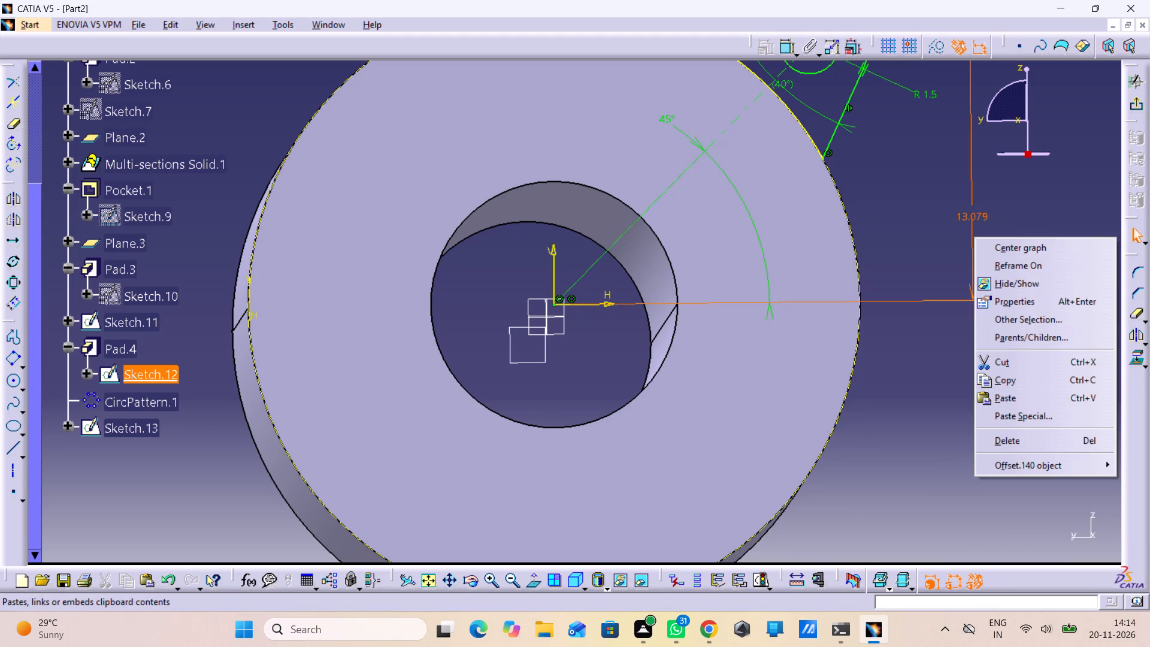
# Dimension the distance between the lug hole's centre and the sketch origin and set it to 18 mm.
pyautogui.moveTo(948, 385); pyautogui.dragTo(973, 480, button='middle')
pyautogui.rightClick(973, 462)
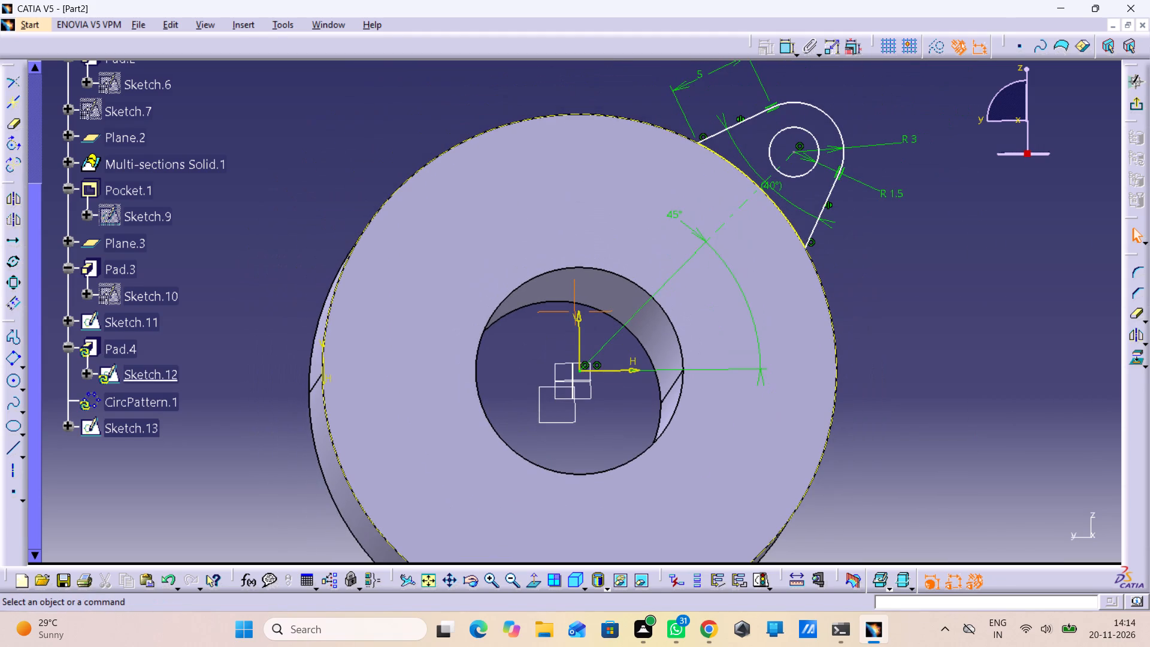
pyautogui.click(779, 46)
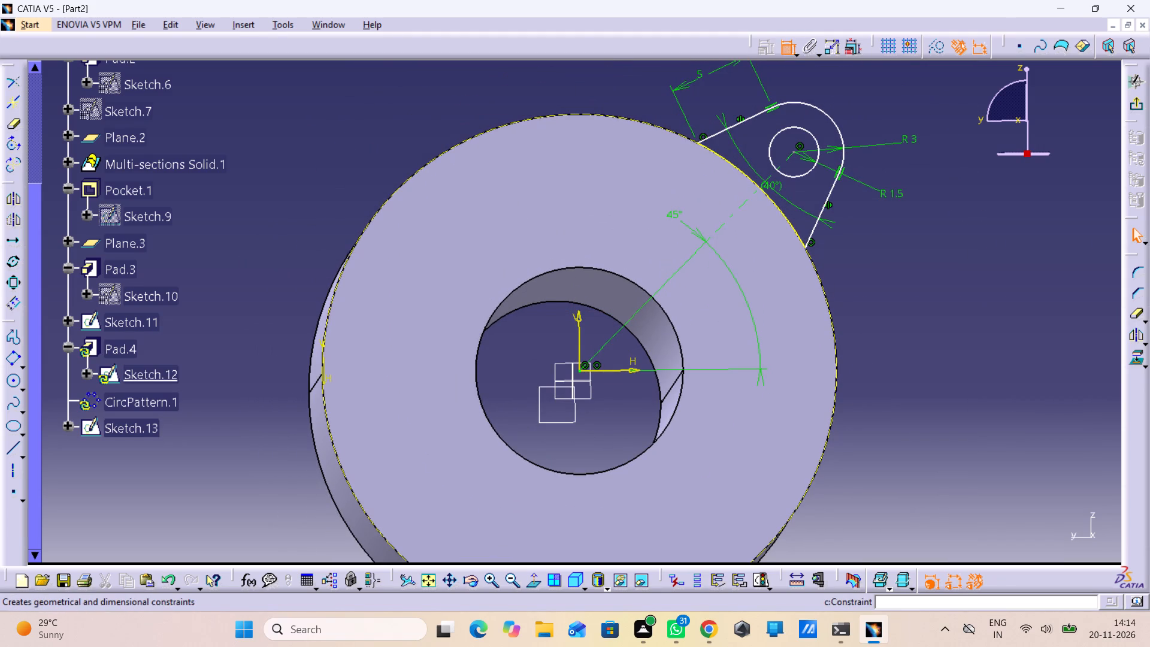
pyautogui.click(791, 155)
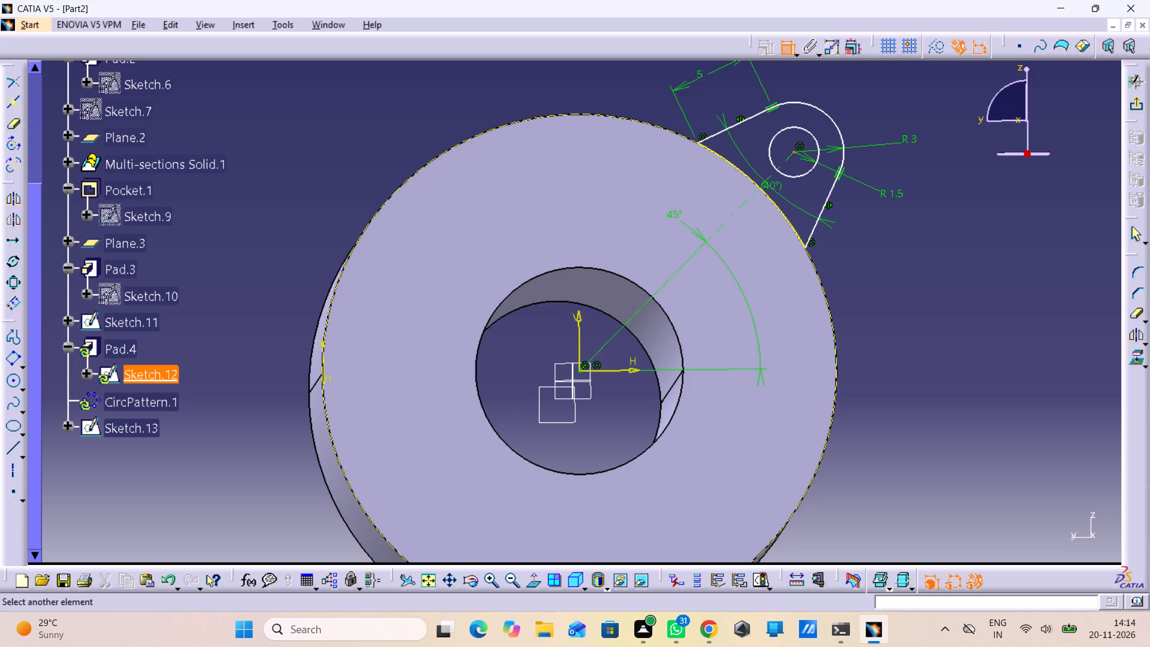
pyautogui.moveTo(579, 371); pyautogui.dragTo(585, 371)
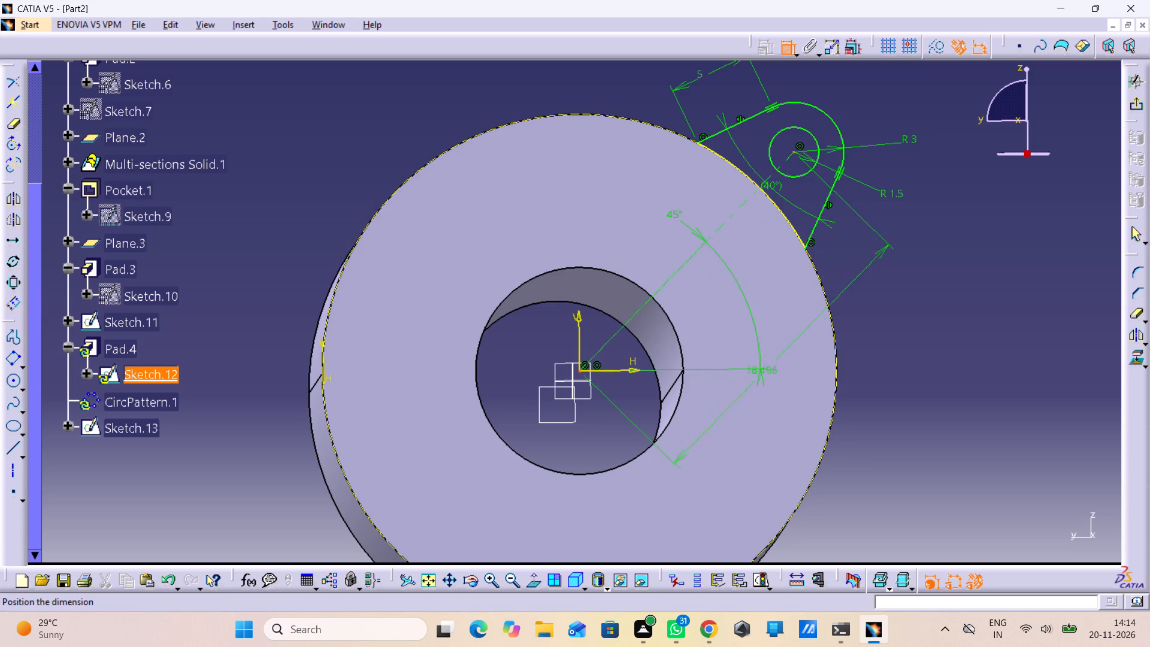
pyautogui.click(896, 365)
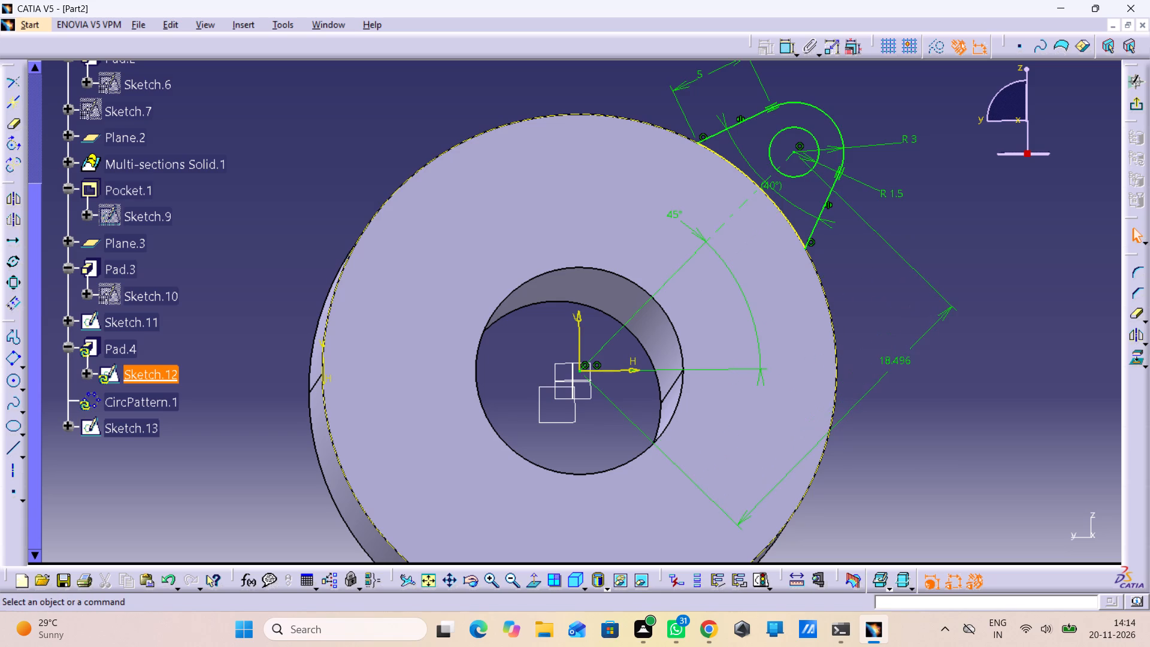
pyautogui.click(895, 364)
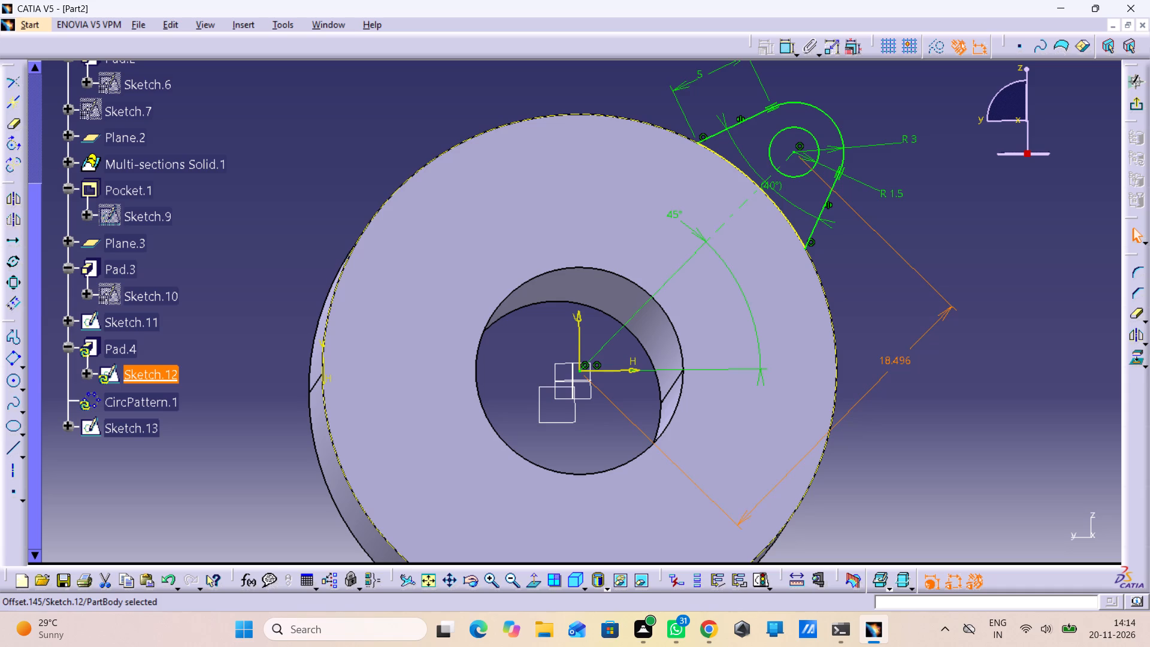
pyautogui.doubleClick(896, 365)
pyautogui.write('183')
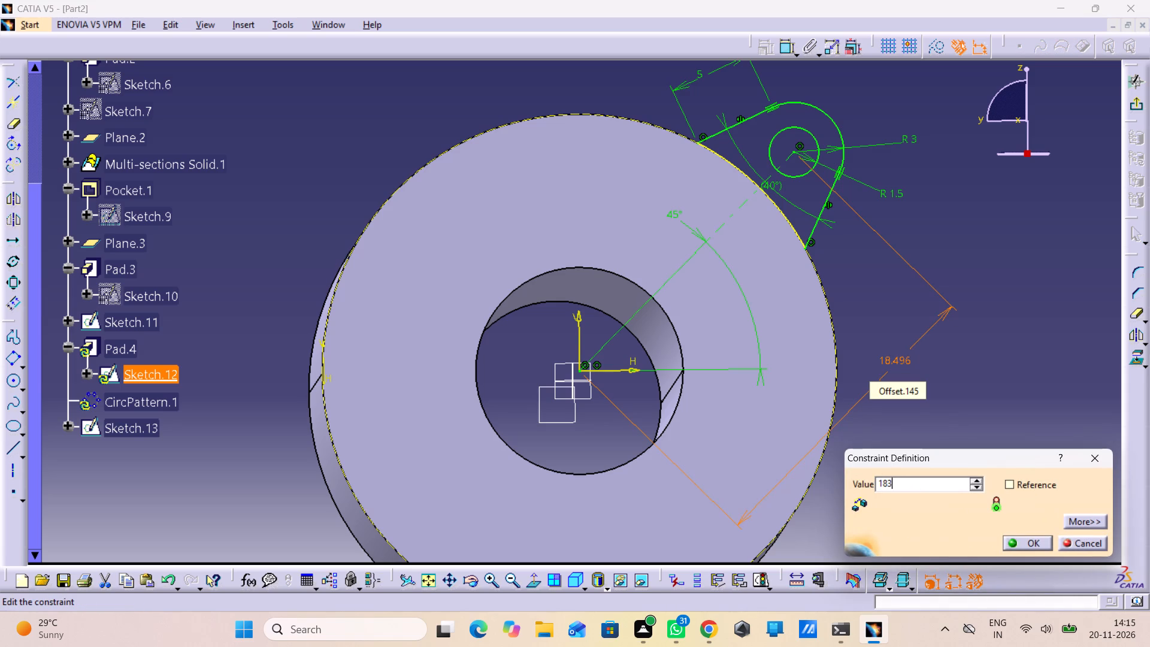
pyautogui.press('BackSpace')
pyautogui.press('Return')
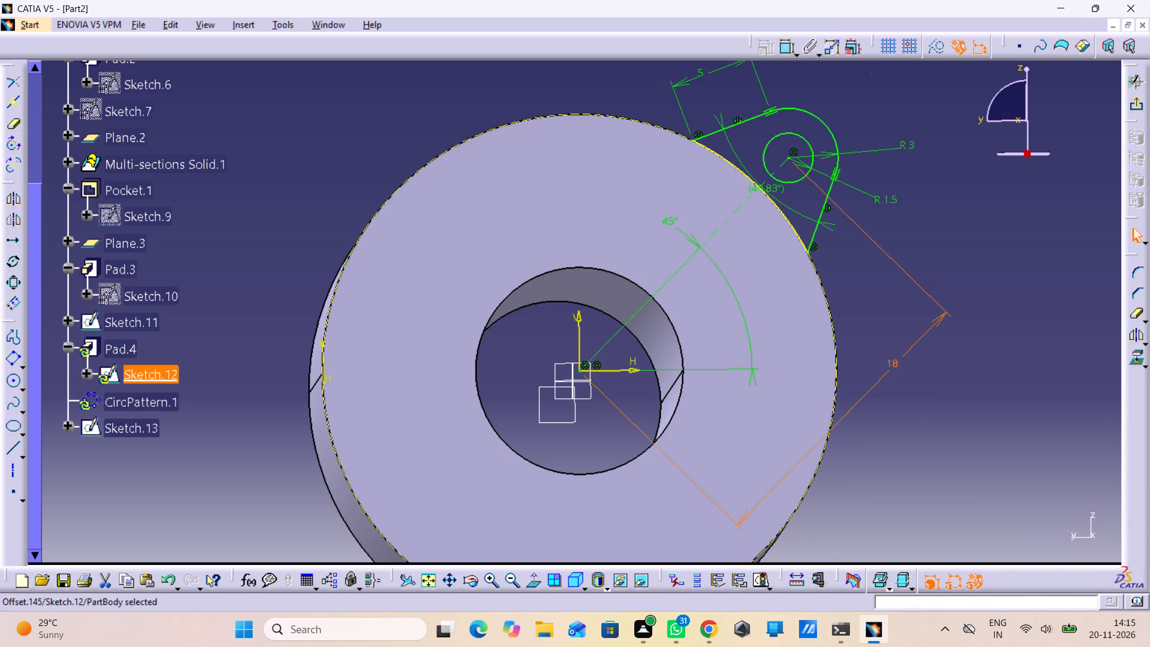
# Delete the 5 mm length dimension from the lug's upper slanted side.
pyautogui.rightClick(701, 69)
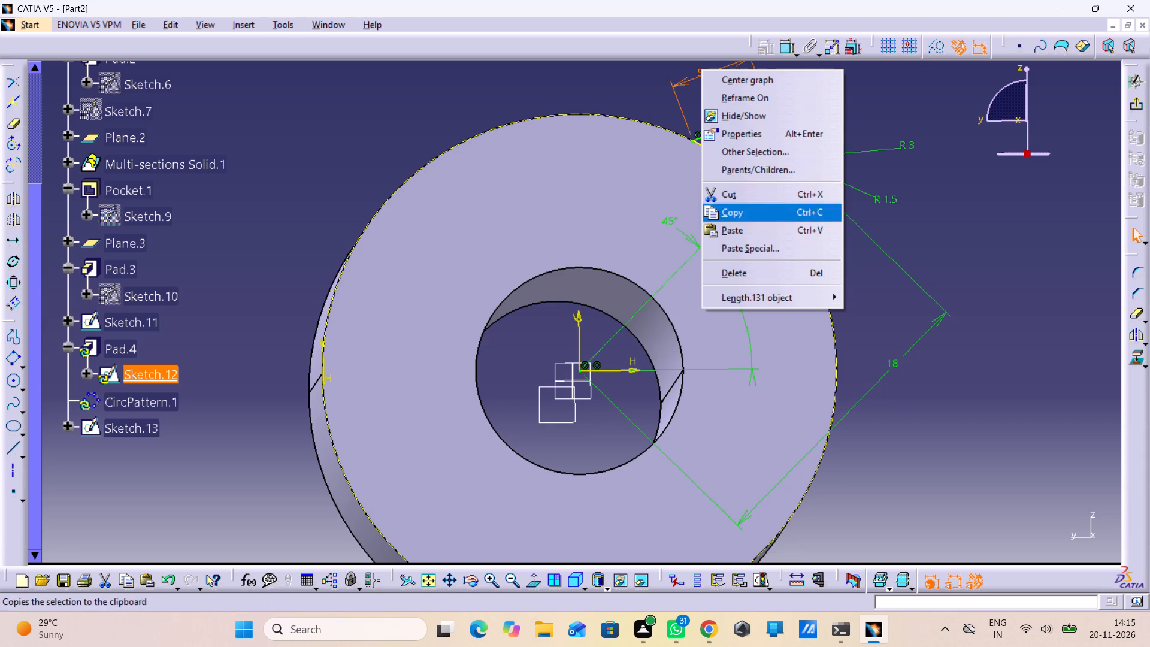
pyautogui.click(760, 281)
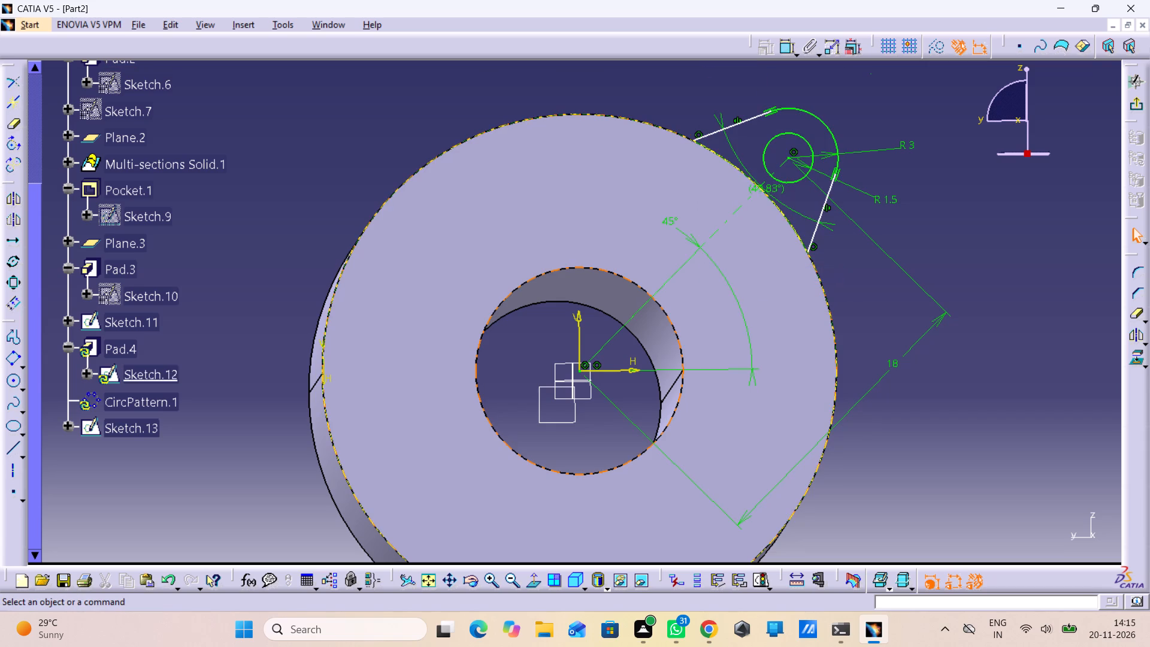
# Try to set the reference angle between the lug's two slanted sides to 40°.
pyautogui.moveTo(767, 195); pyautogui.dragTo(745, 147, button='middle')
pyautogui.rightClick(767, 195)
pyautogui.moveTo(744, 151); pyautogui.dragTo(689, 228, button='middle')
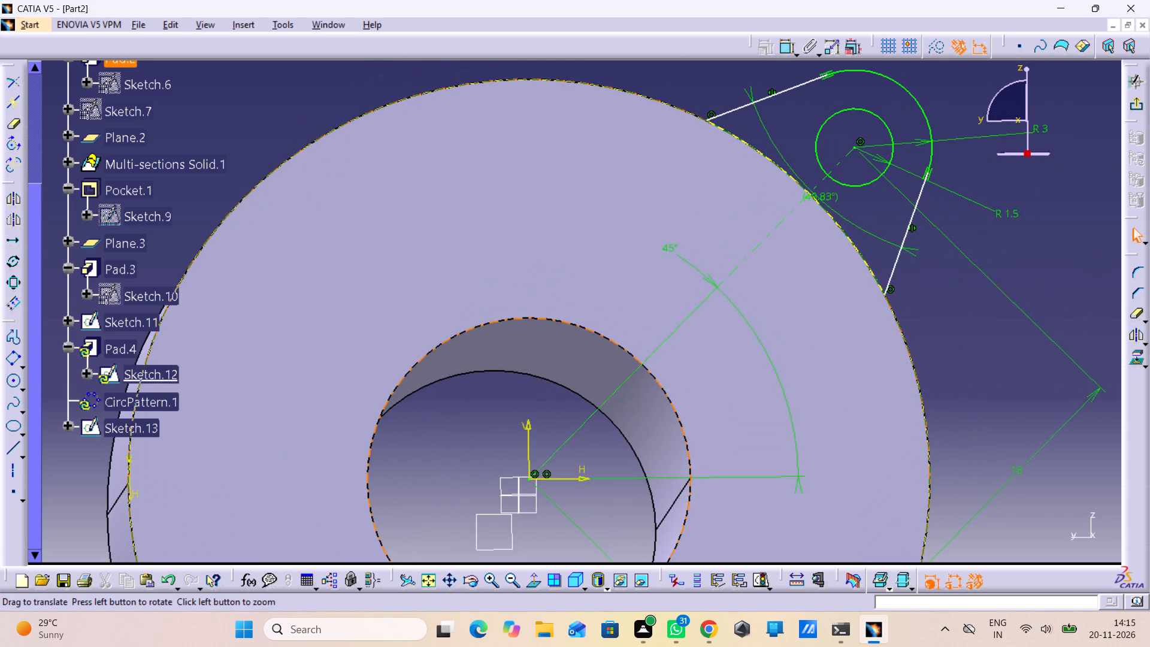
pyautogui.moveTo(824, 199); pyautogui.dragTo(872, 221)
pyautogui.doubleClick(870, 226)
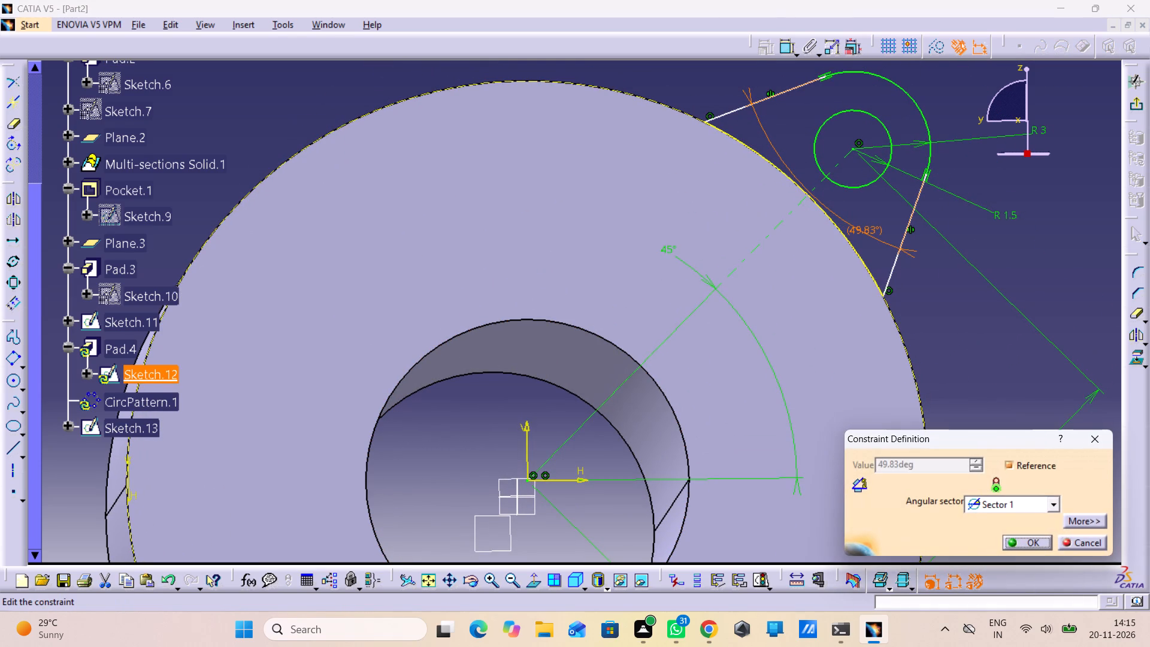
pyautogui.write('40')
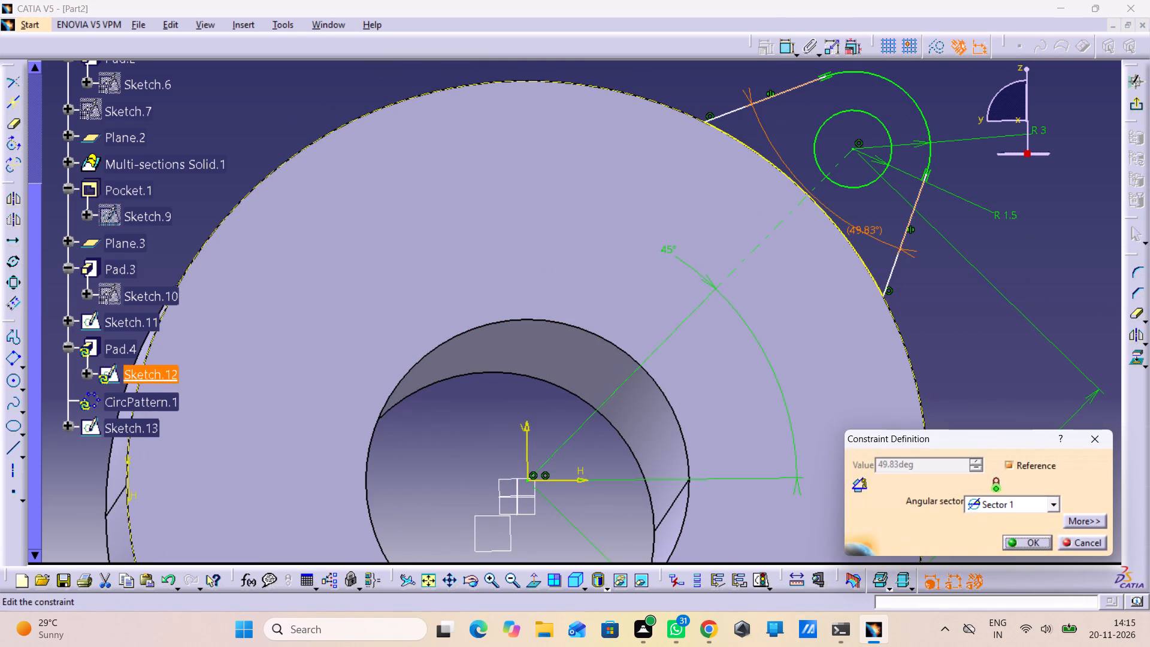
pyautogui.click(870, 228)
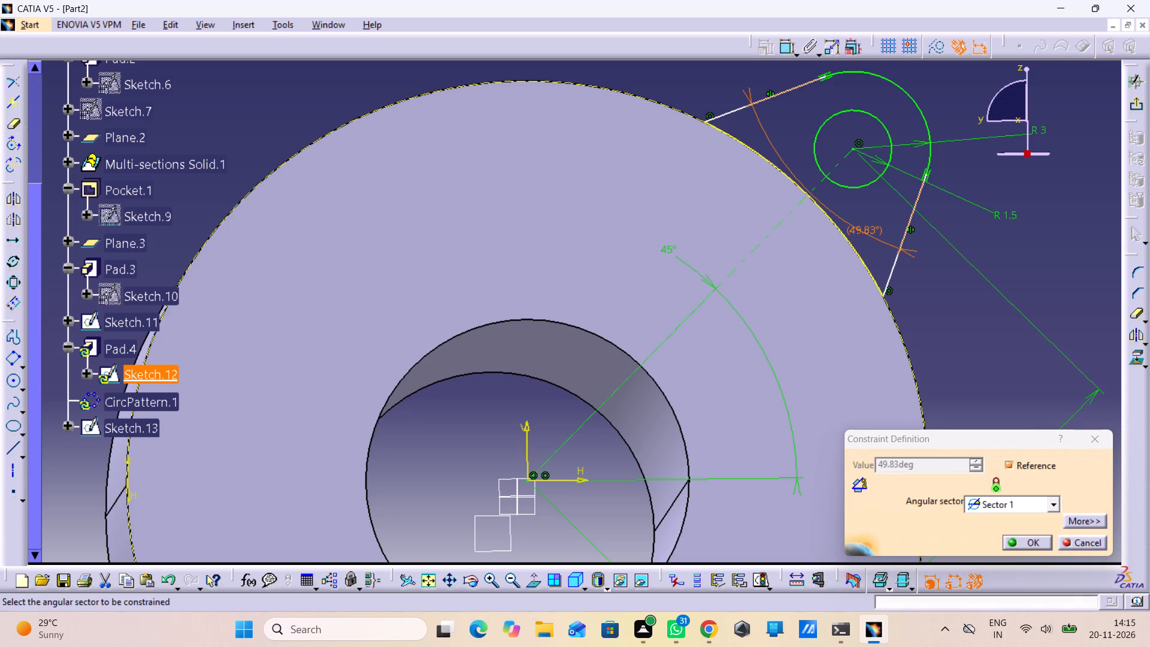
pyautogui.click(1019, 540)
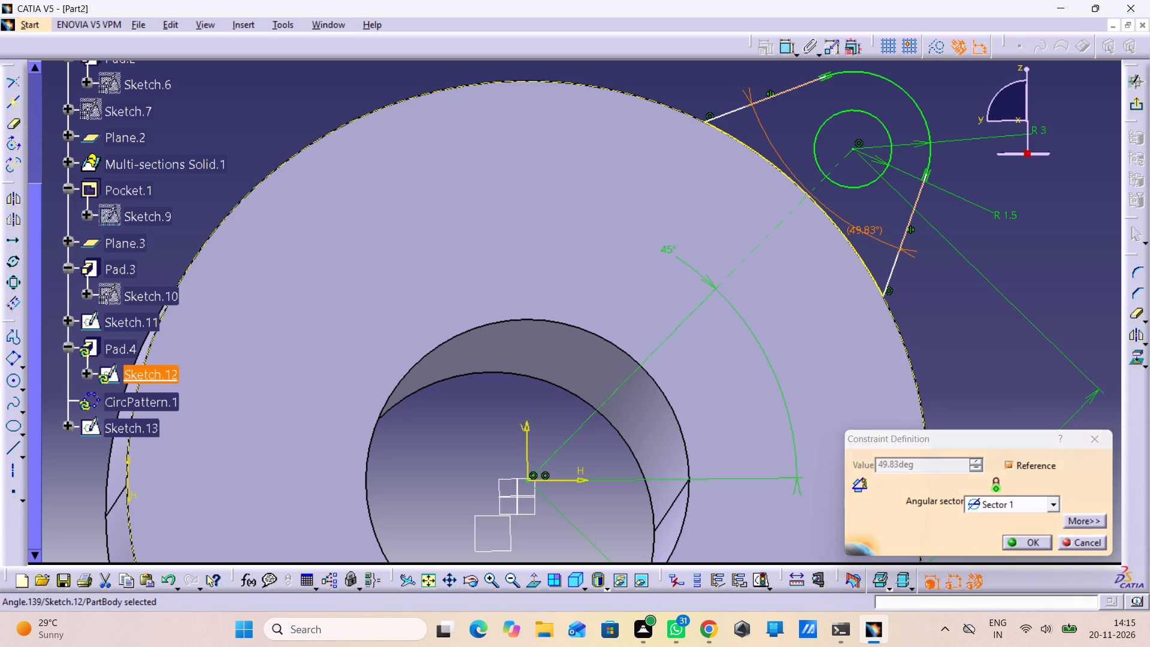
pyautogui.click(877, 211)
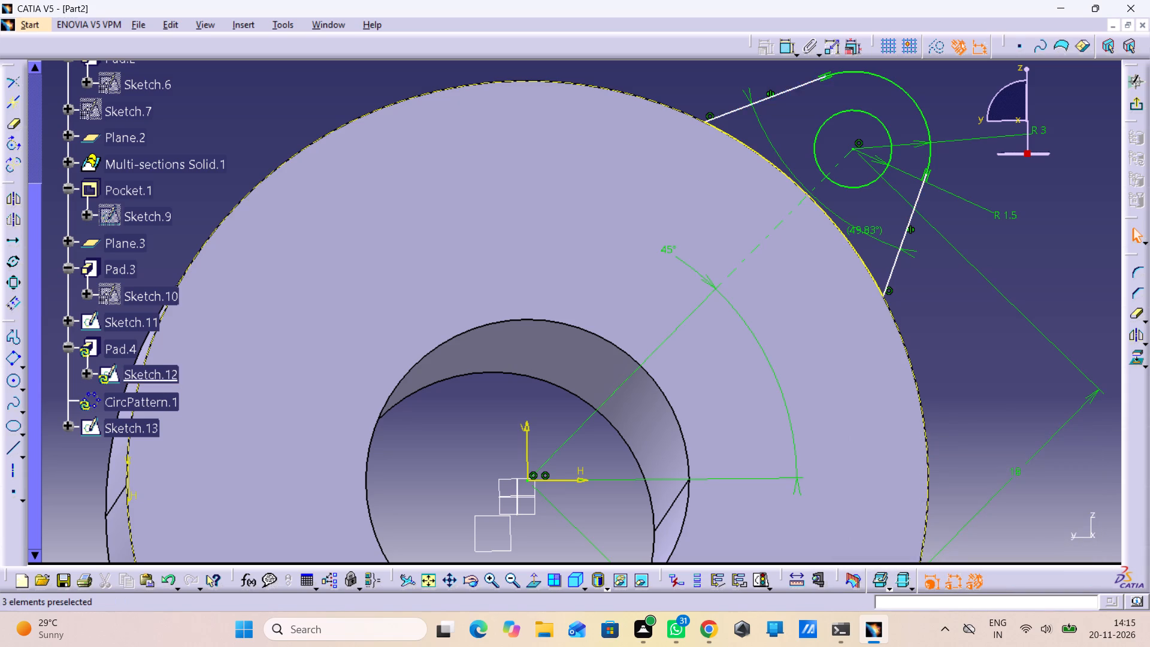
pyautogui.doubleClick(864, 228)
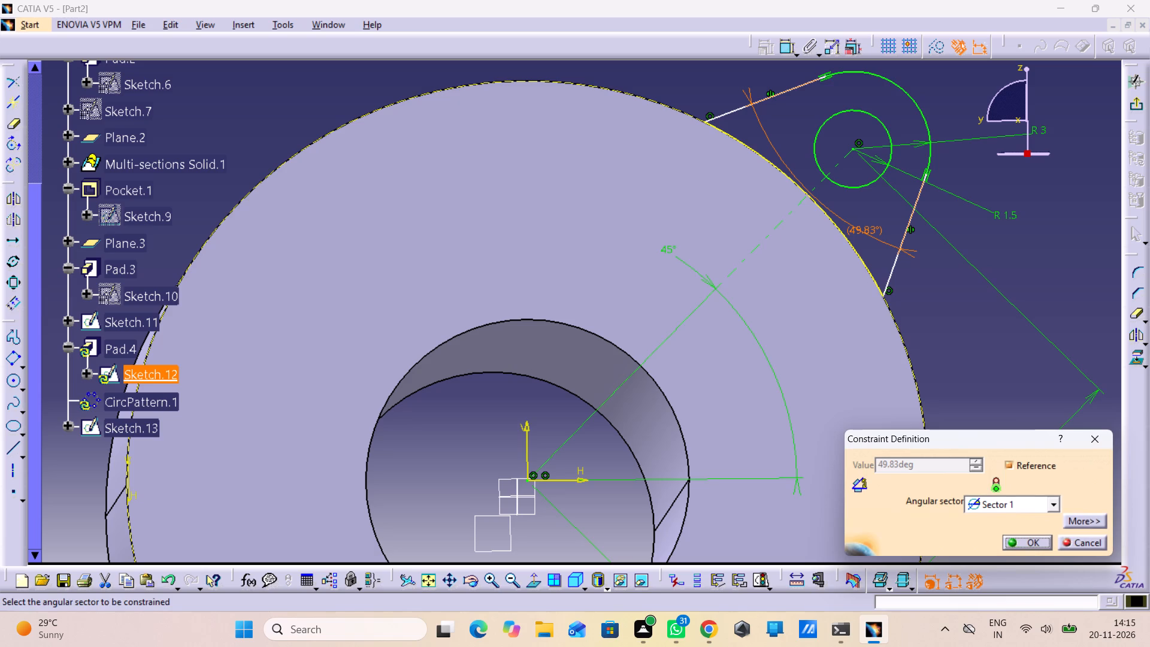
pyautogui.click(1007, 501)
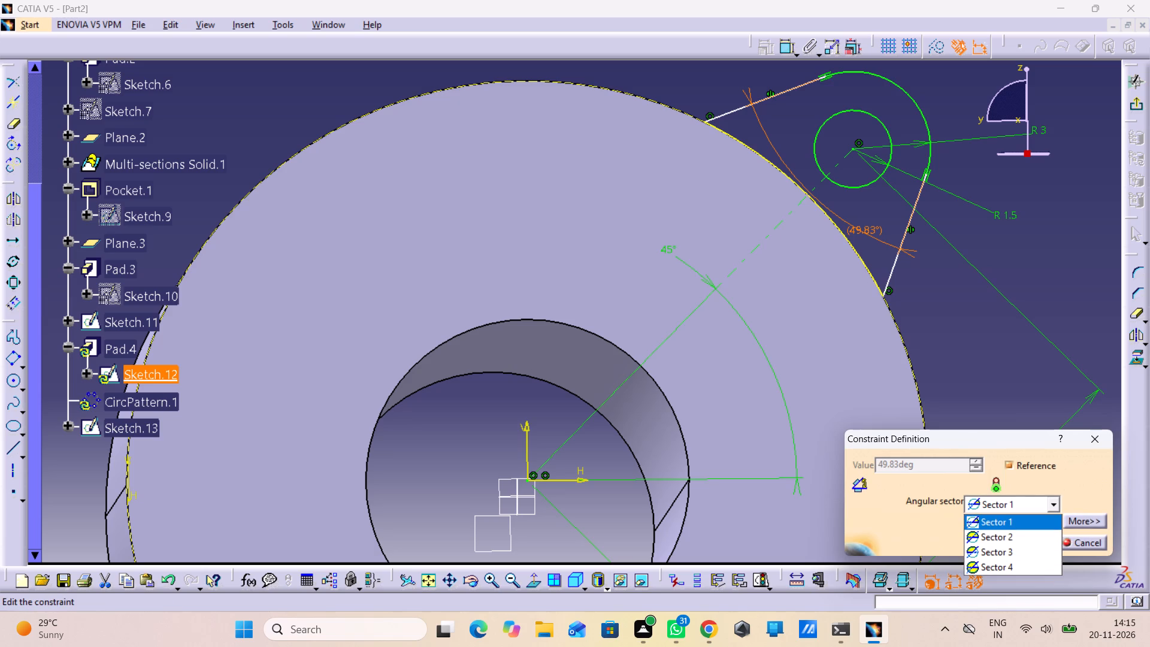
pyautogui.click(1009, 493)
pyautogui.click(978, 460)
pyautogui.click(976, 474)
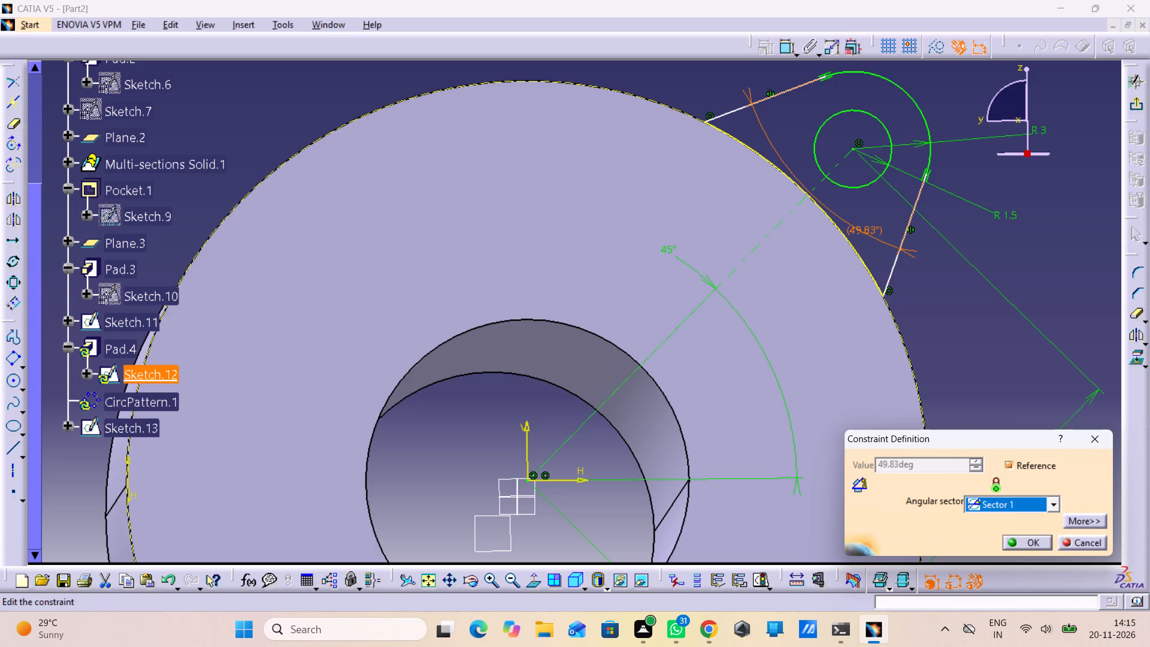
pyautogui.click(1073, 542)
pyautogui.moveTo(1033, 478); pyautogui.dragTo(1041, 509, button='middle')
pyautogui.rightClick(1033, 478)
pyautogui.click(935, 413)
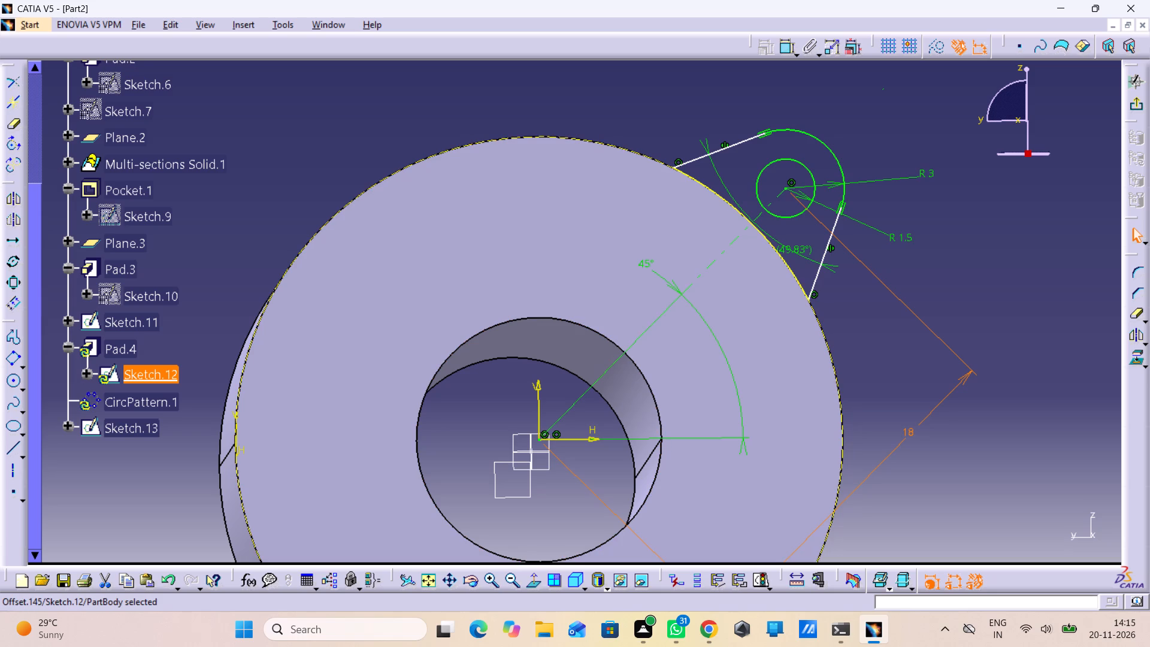
# Delete the reference angle dimension between the lug's two slanted sides.
pyautogui.rightClick(806, 253)
pyautogui.click(862, 456)
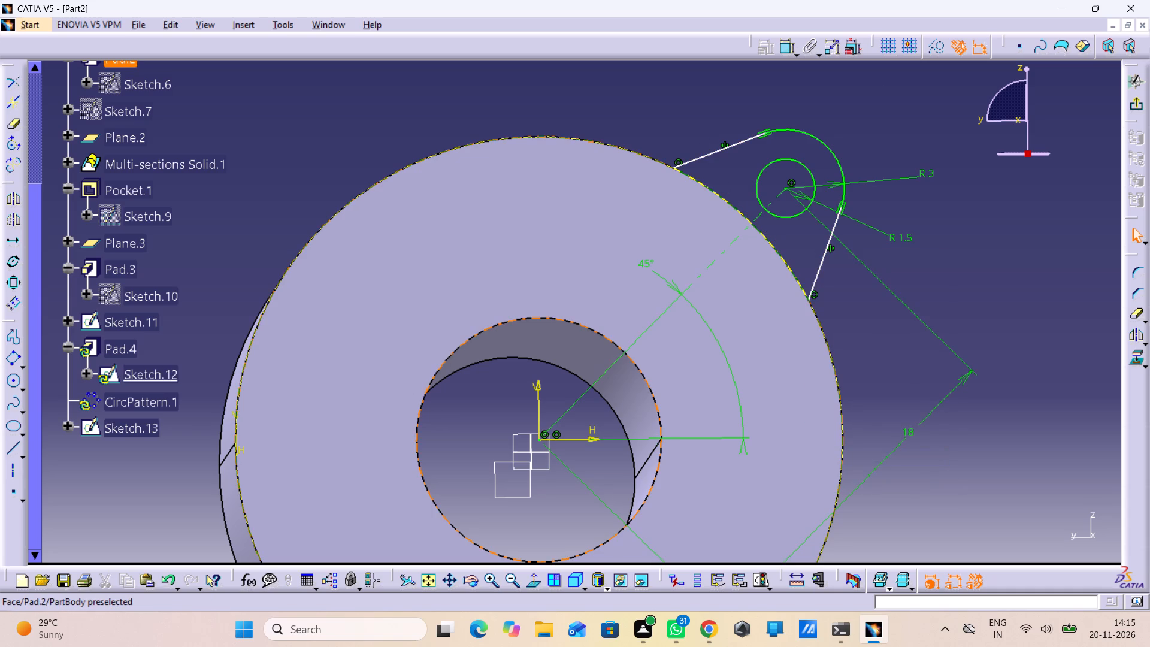
# Reposition the 45° angle dimension so it sits within the housing's end face, short of the lug.
pyautogui.moveTo(726, 356); pyautogui.dragTo(904, 179)
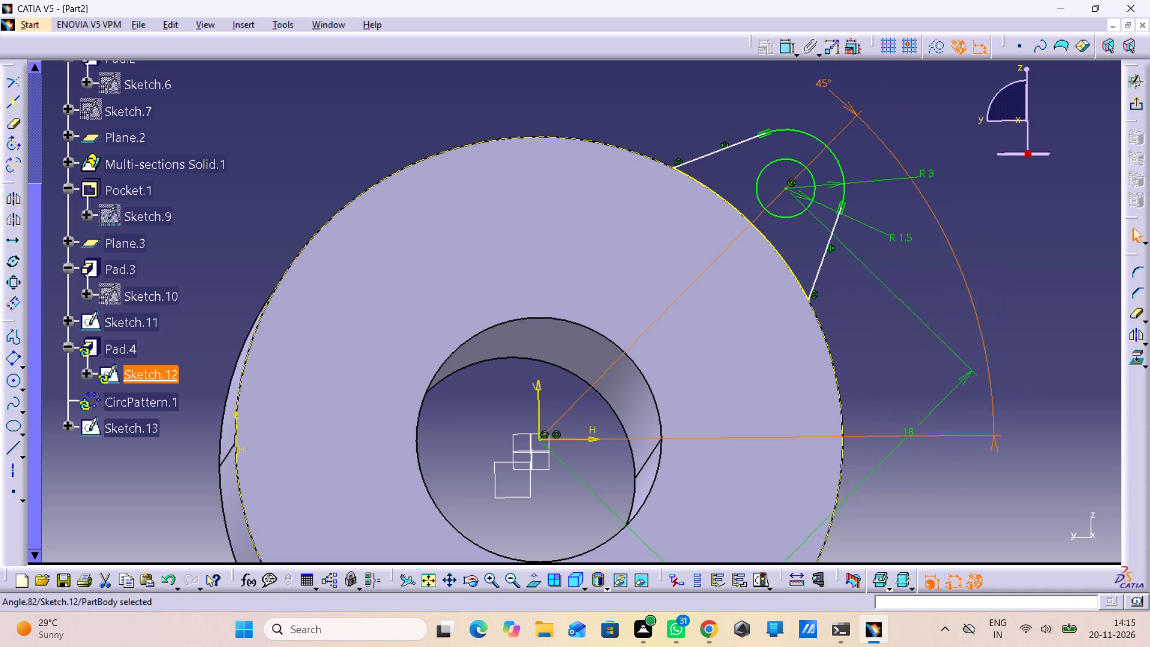
pyautogui.moveTo(904, 179); pyautogui.dragTo(794, 365)
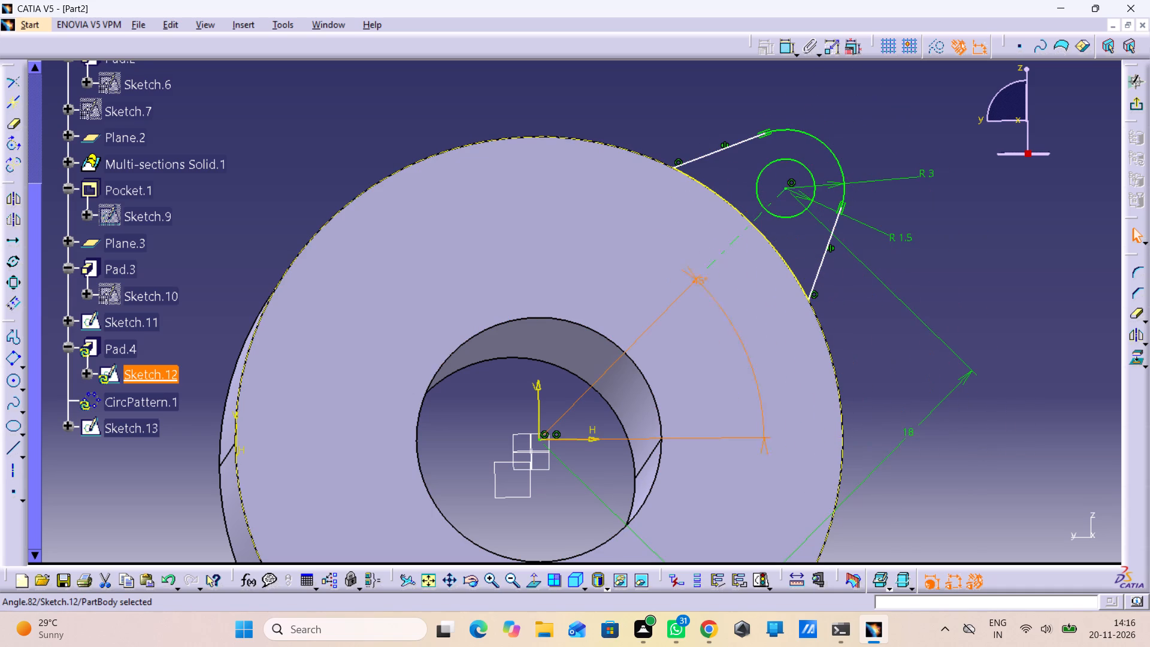
pyautogui.moveTo(794, 365); pyautogui.dragTo(828, 382)
pyautogui.click(844, 370)
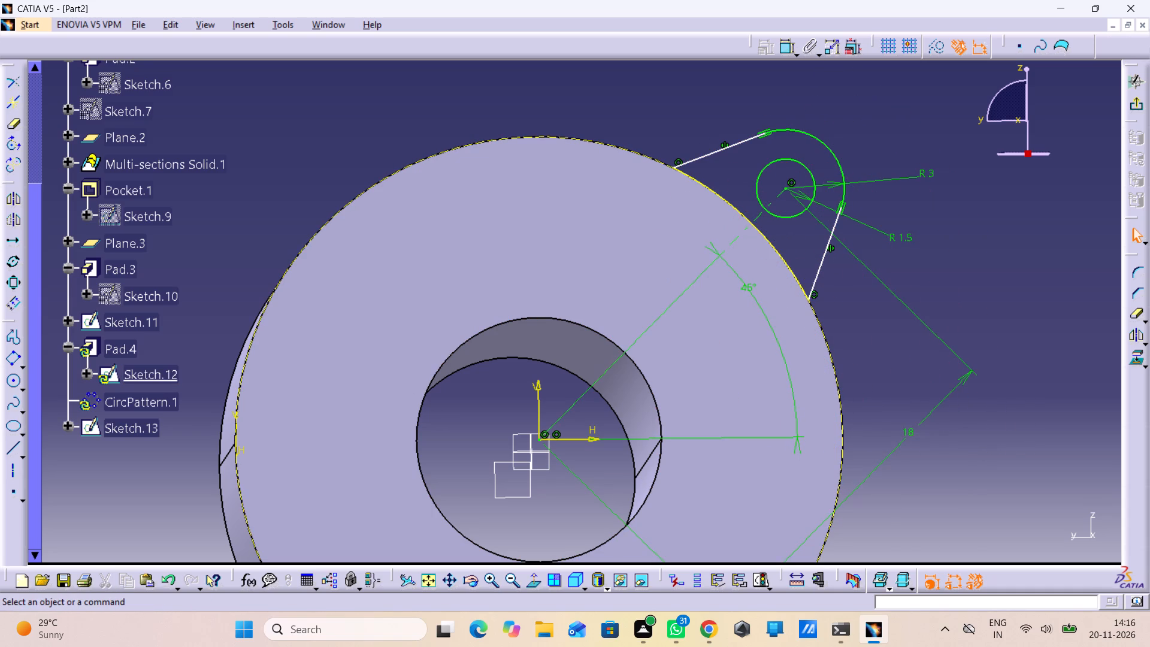
# Add an angle dimension between the lug's two slanted sides and set it to 40°.
pyautogui.moveTo(835, 251); pyautogui.dragTo(836, 297, button='middle')
pyautogui.rightClick(836, 251)
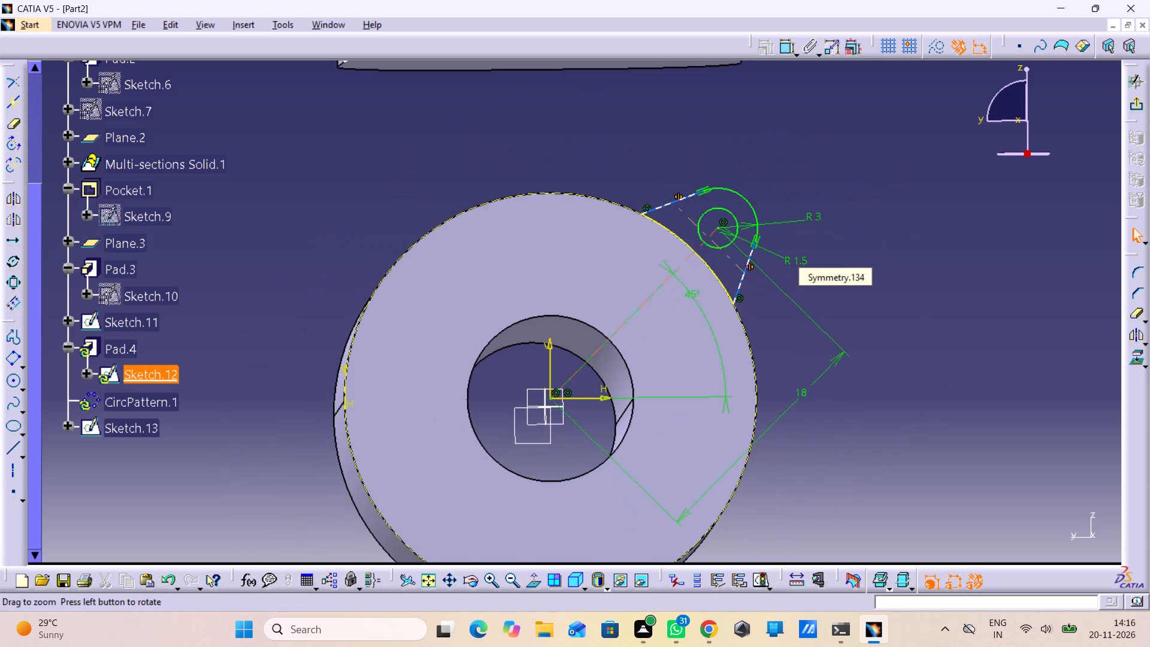
pyautogui.moveTo(836, 297); pyautogui.dragTo(836, 300, button='middle')
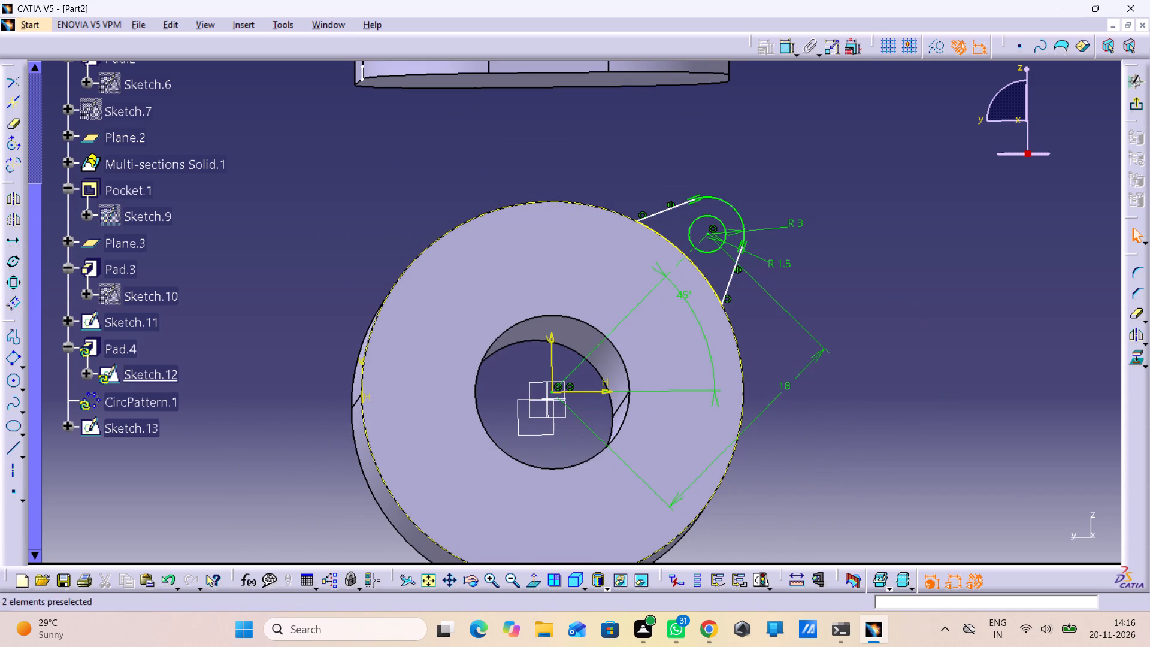
pyautogui.click(785, 44)
pyautogui.moveTo(785, 44); pyautogui.dragTo(783, 50)
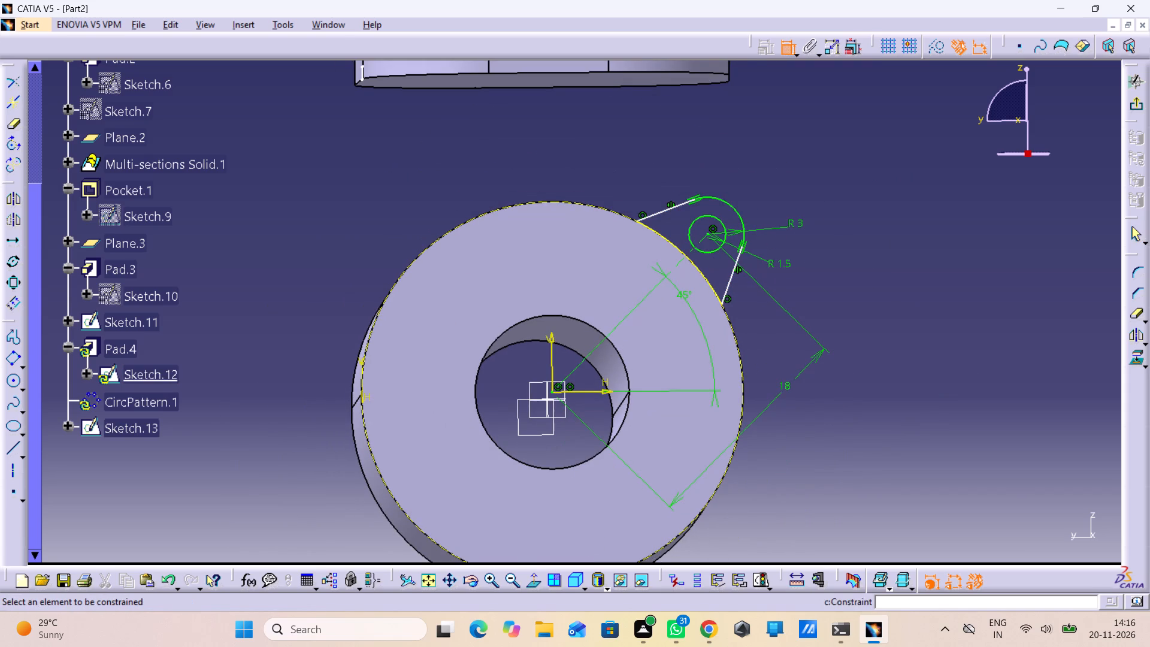
pyautogui.click(663, 207)
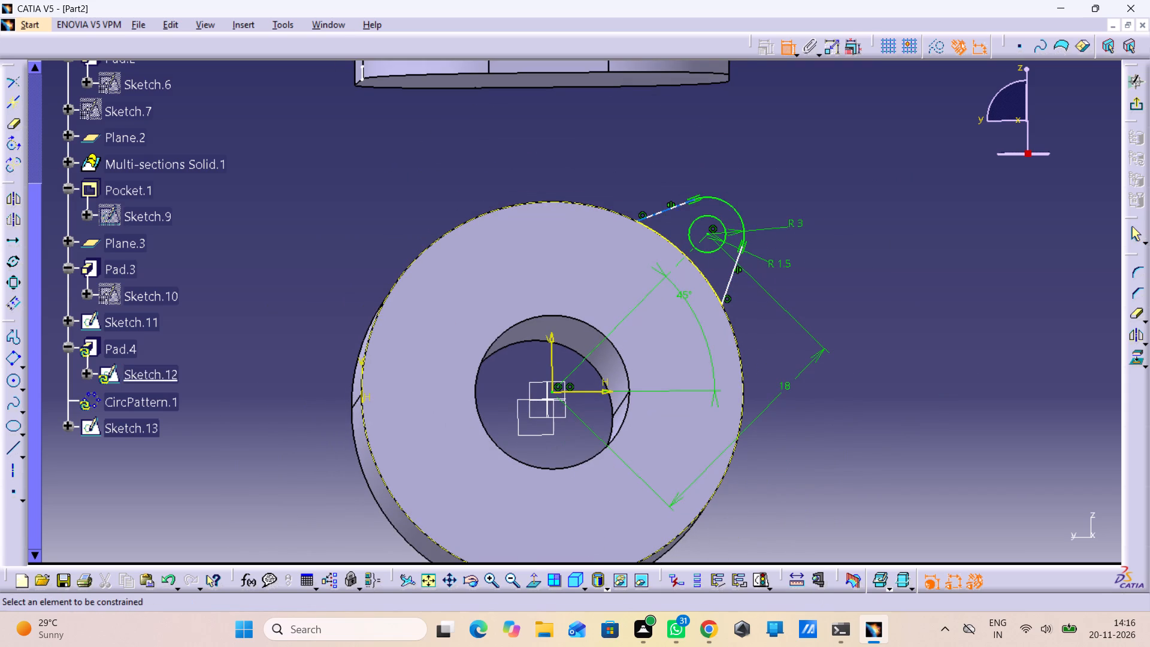
pyautogui.click(661, 208)
pyautogui.click(734, 274)
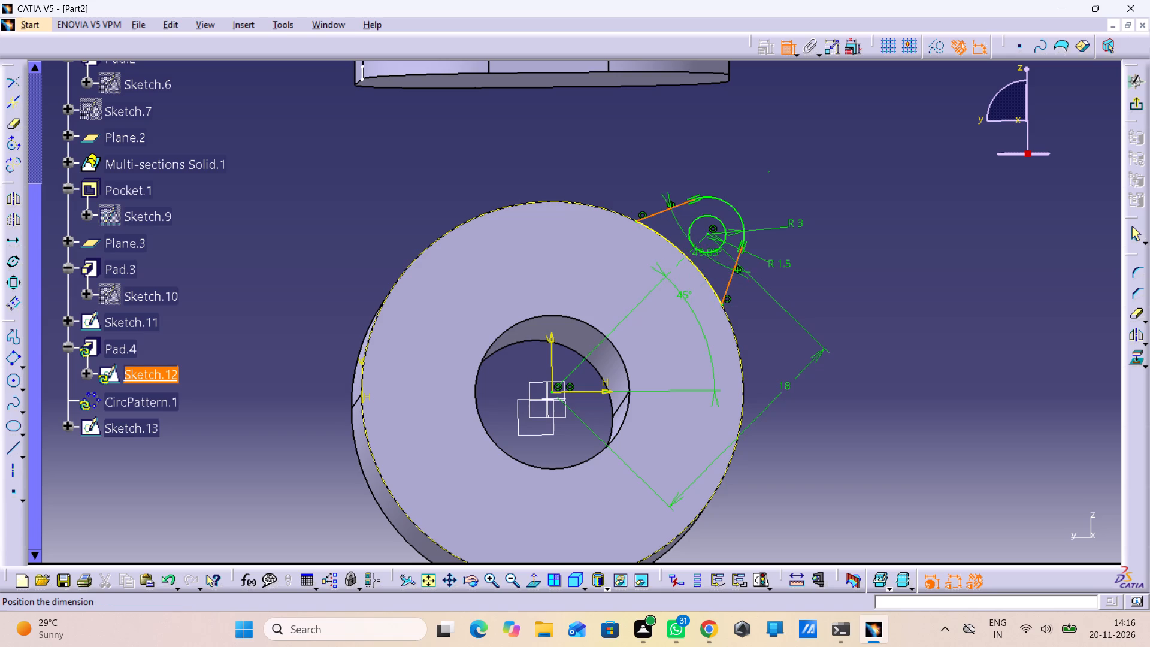
pyautogui.click(713, 273)
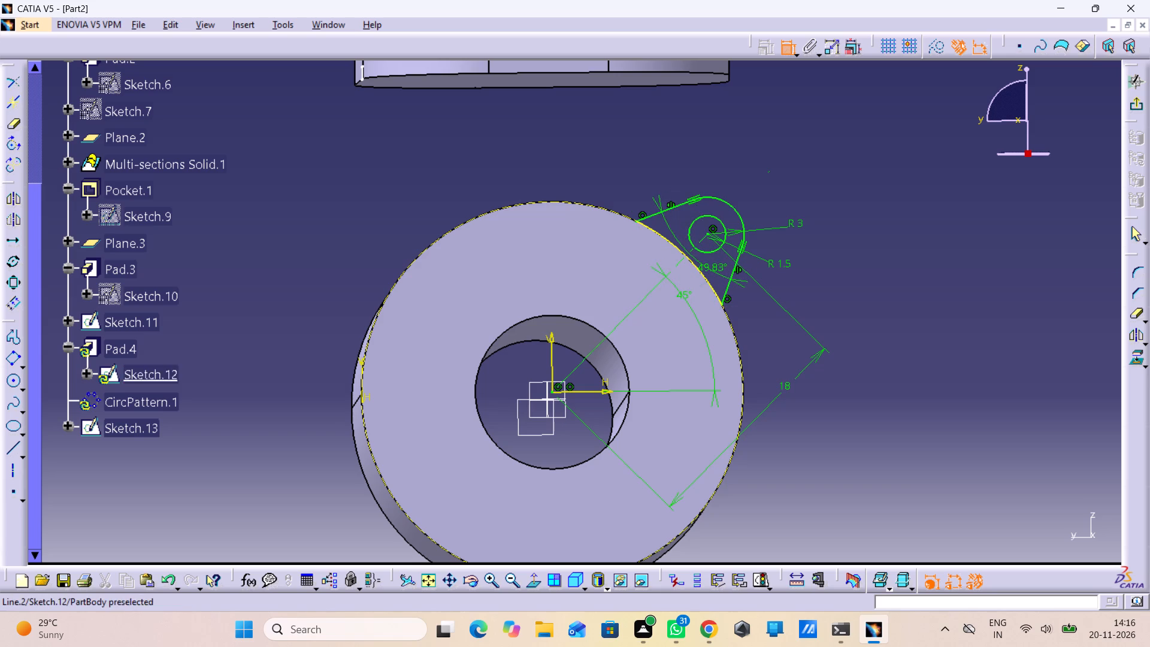
pyautogui.doubleClick(709, 265)
pyautogui.write('40')
pyautogui.press('Return')
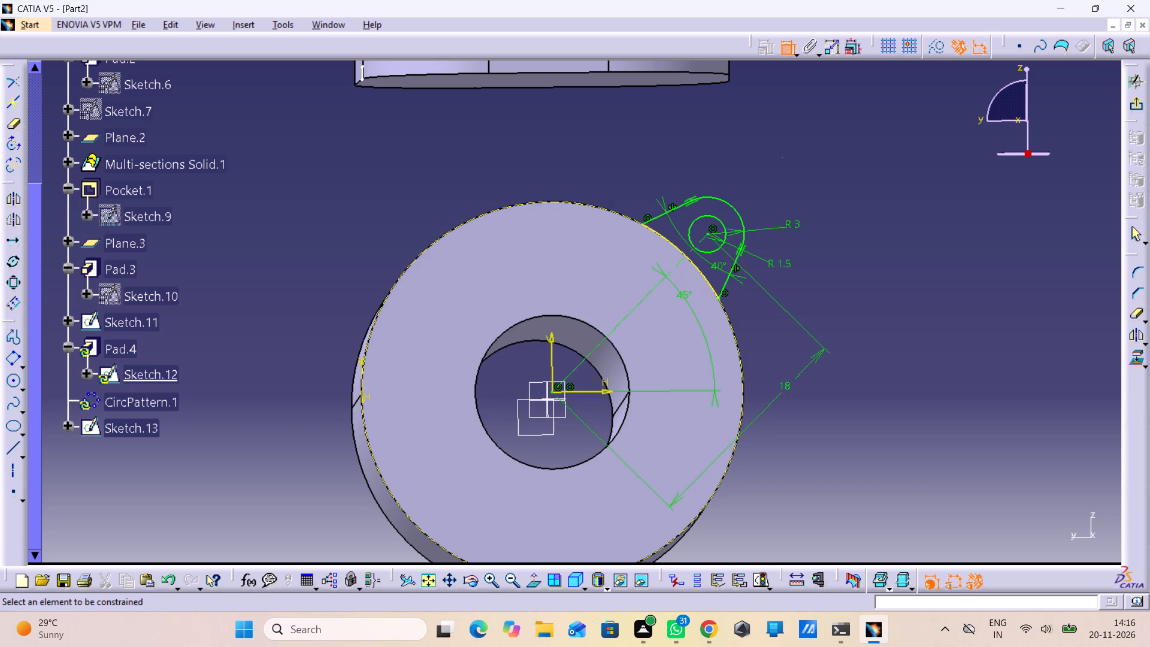
# Exit the lug sketch and update the part.
pyautogui.click(1136, 106)
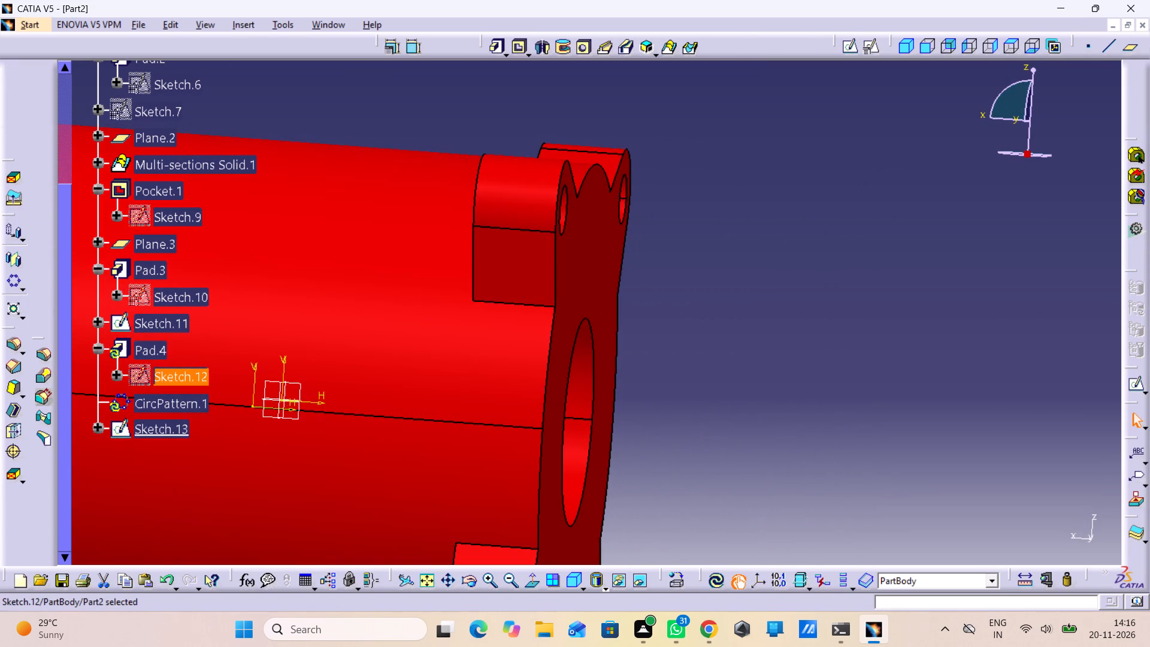
pyautogui.click(715, 586)
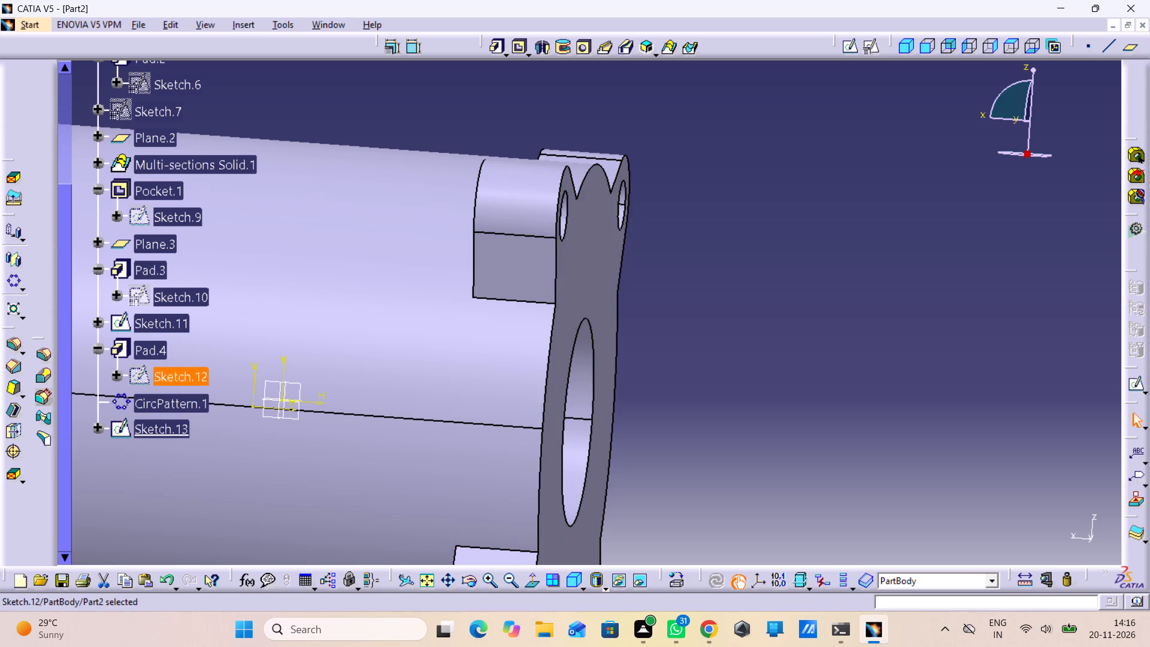
# Set the length of the lug pad, Pad.4, to 4 mm.
pyautogui.doubleClick(128, 341)
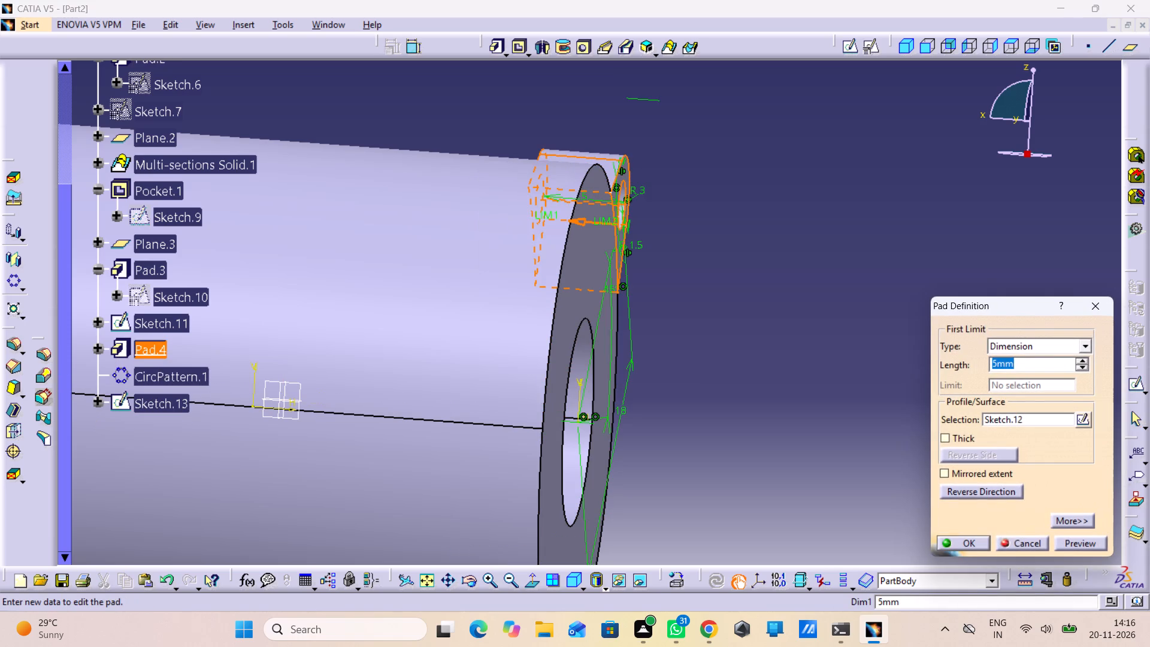
pyautogui.press('4')
pyautogui.press('Return')
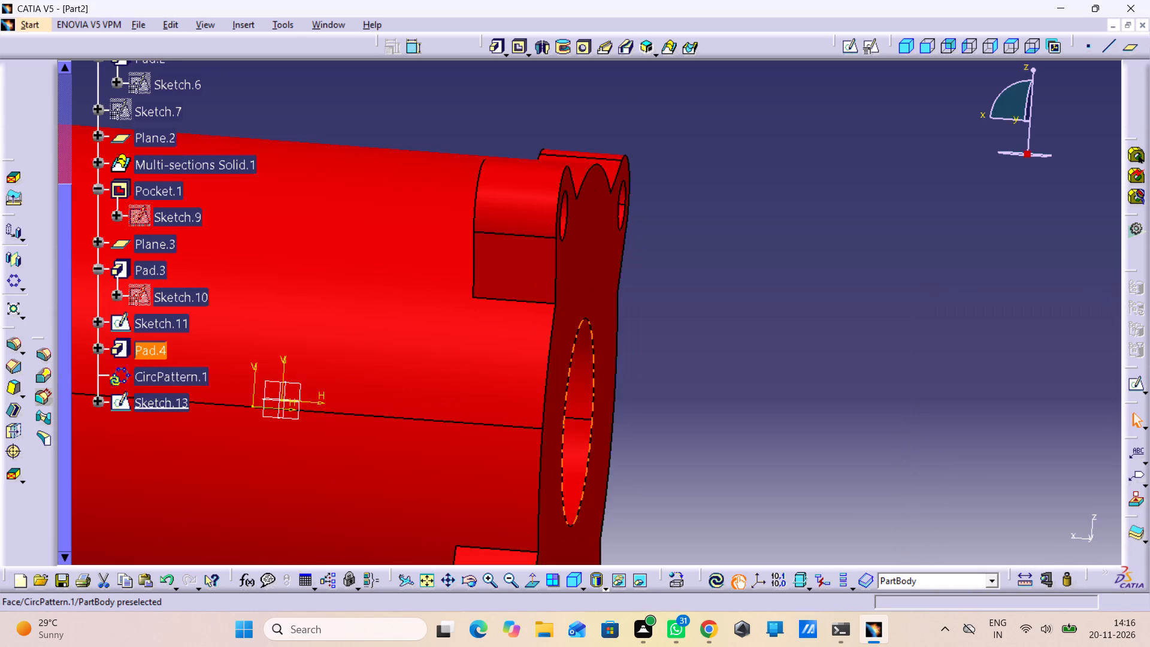
# Update the part so the patterned lugs rebuild with the edited Pad.4, and clear the selection.
pyautogui.click(714, 588)
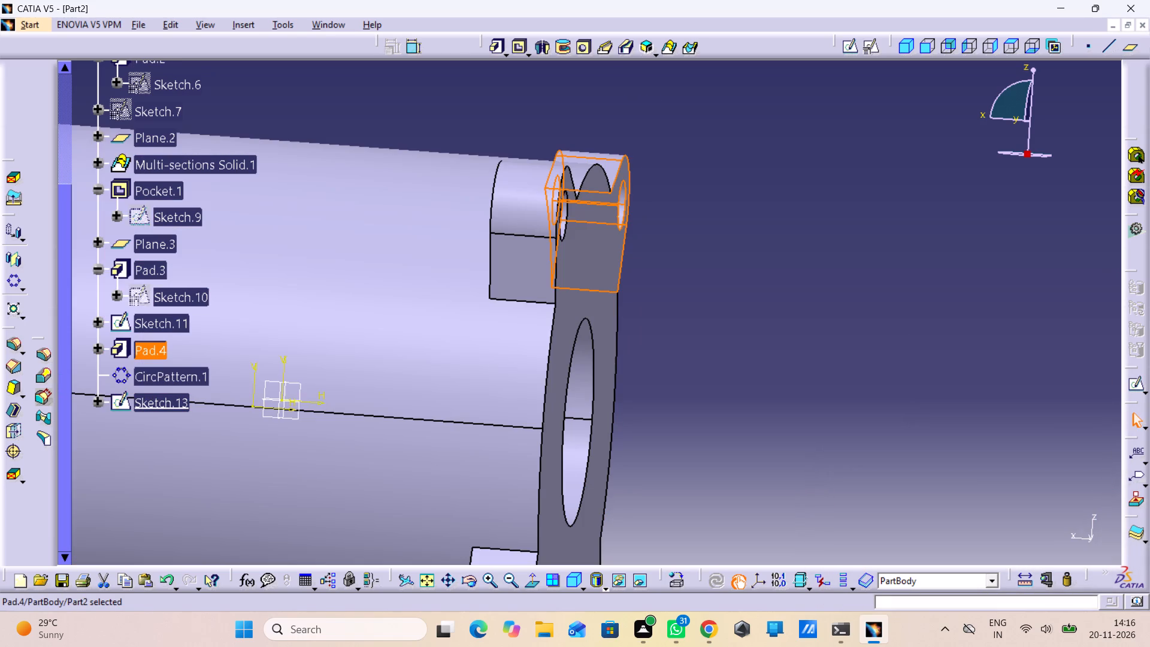
pyautogui.click(782, 403)
# Inspect the square sketch over the tapered end, Sketch.13, and the small sketch at the upper block's lower edge, Sketch.11.
pyautogui.moveTo(783, 406); pyautogui.dragTo(788, 483, button='middle')
pyautogui.rightClick(783, 406)
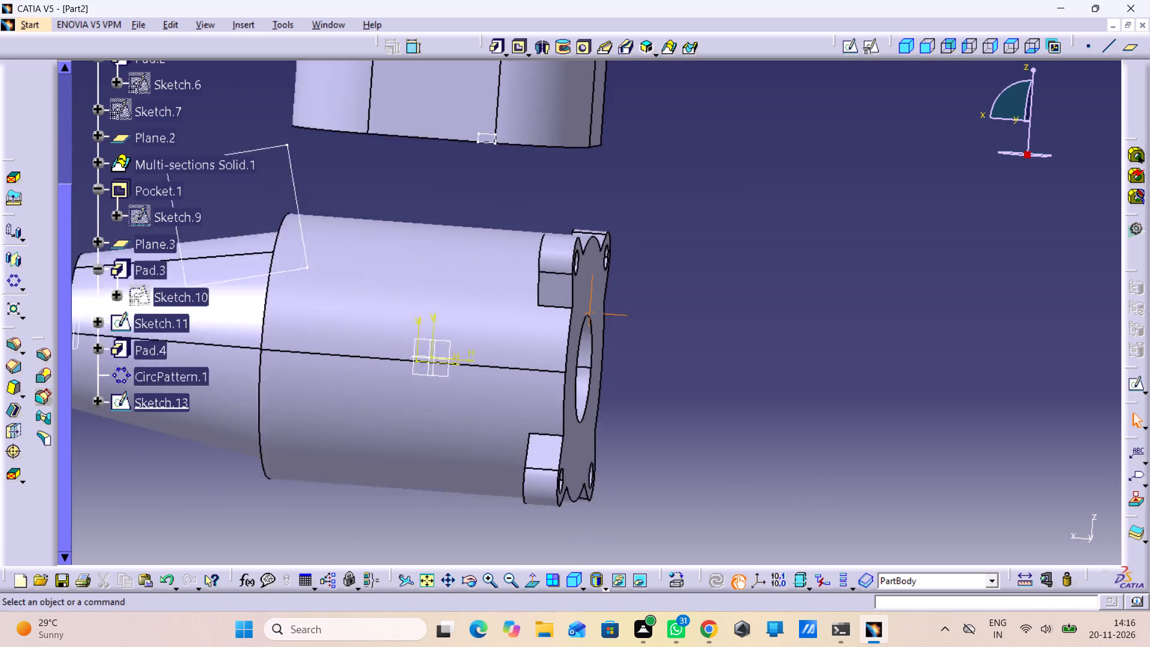
pyautogui.moveTo(788, 483); pyautogui.dragTo(783, 504, button='middle')
pyautogui.scroll(-1, 750, 497)
pyautogui.moveTo(733, 491); pyautogui.dragTo(747, 500, button='middle')
pyautogui.moveTo(733, 491); pyautogui.dragTo(747, 500, button='right')
pyautogui.moveTo(691, 514); pyautogui.dragTo(933, 578, button='middle')
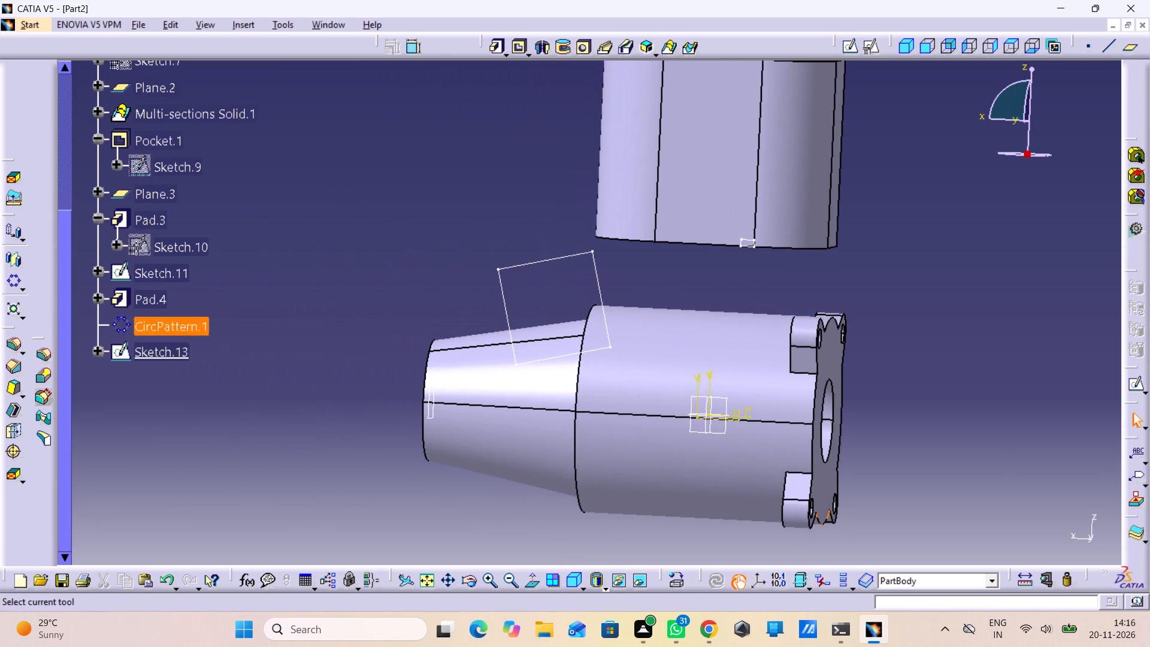
pyautogui.doubleClick(555, 261)
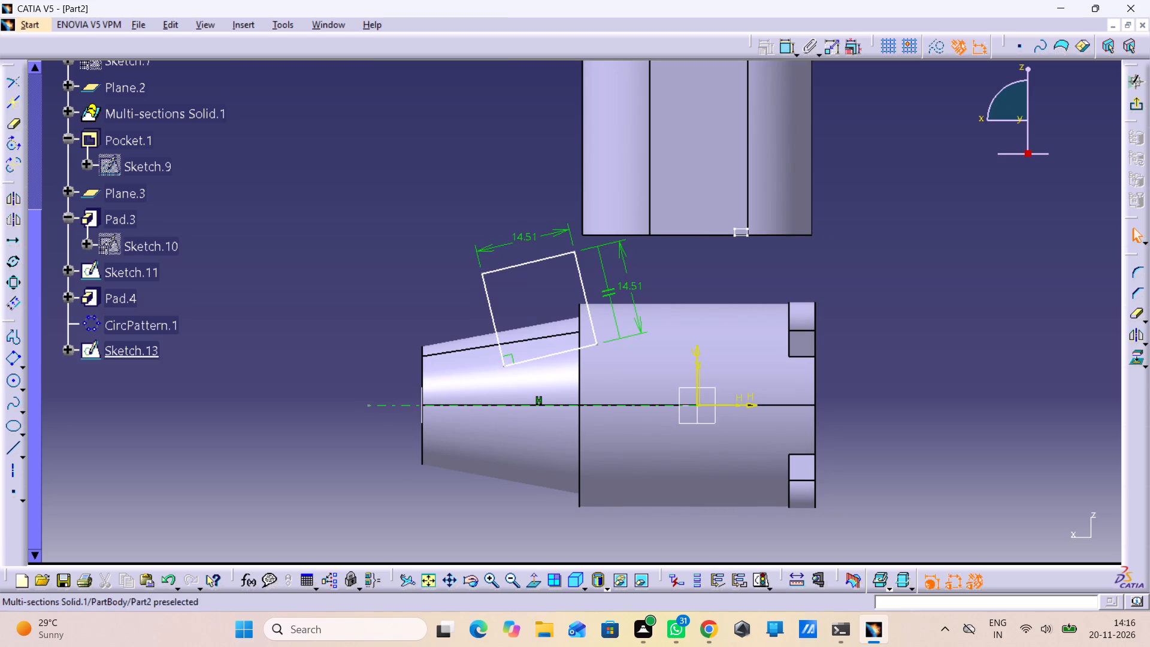
pyautogui.doubleClick(128, 274)
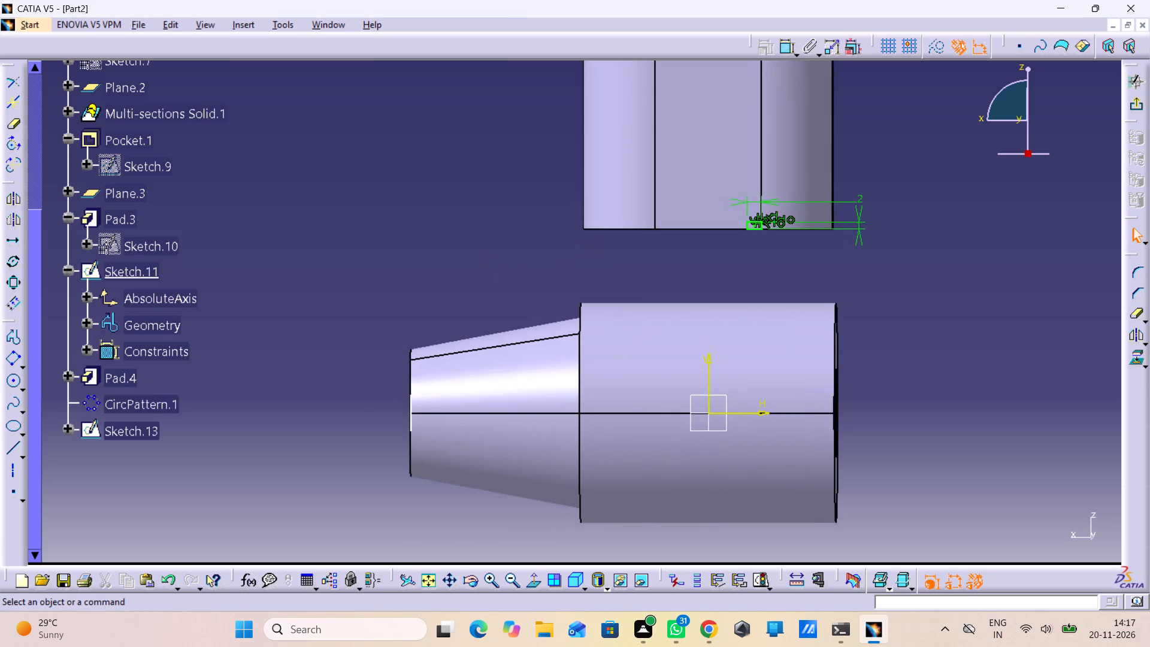
# Reopen the lug profile, Sketch.12 under Pad.4, for editing with the whole lug and its dimensions in view.
pyautogui.doubleClick(106, 377)
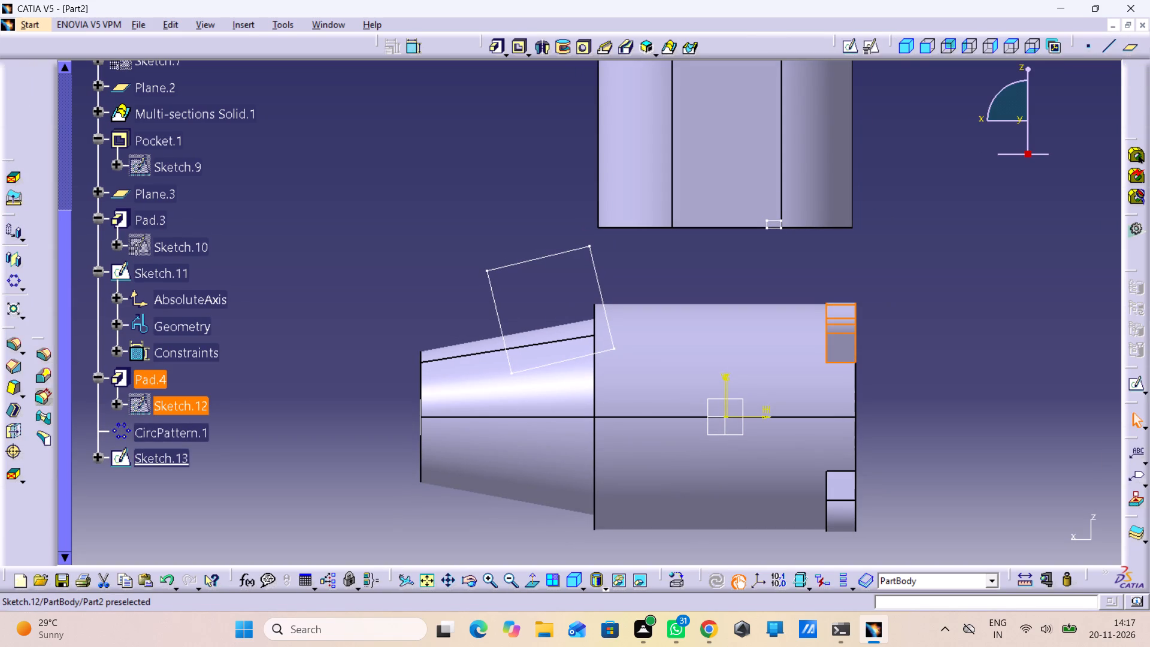
pyautogui.click(143, 410)
pyautogui.doubleClick(143, 410)
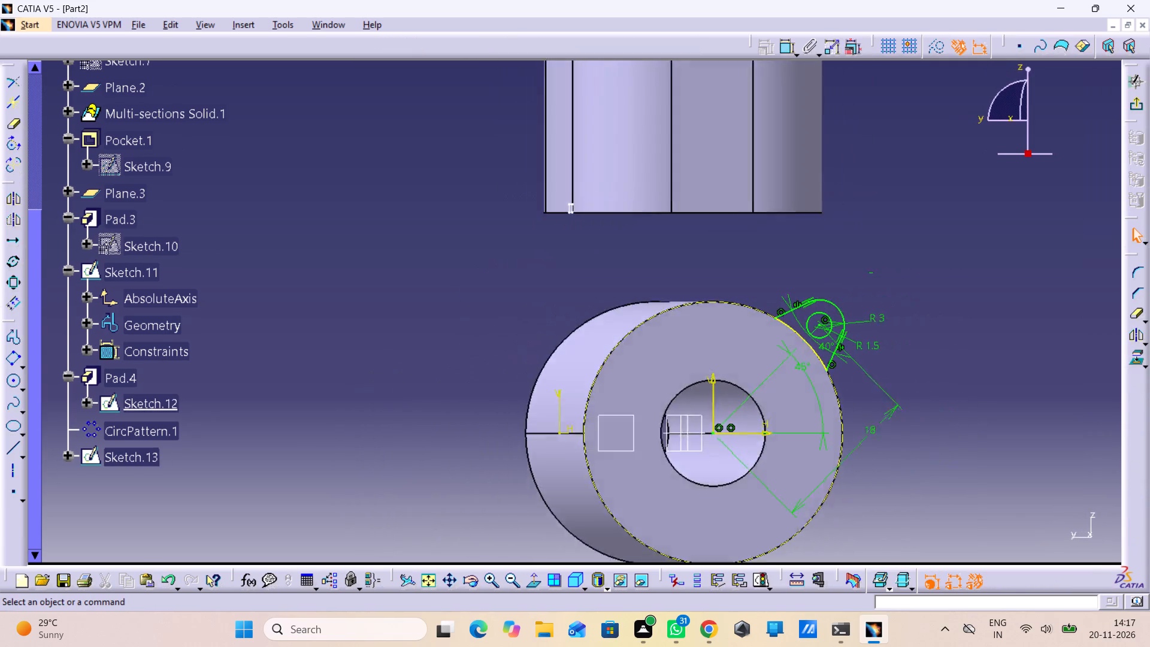
pyautogui.moveTo(543, 488); pyautogui.dragTo(513, 342, button='middle')
pyautogui.rightClick(543, 488)
pyautogui.moveTo(507, 434); pyautogui.dragTo(505, 433, button='middle')
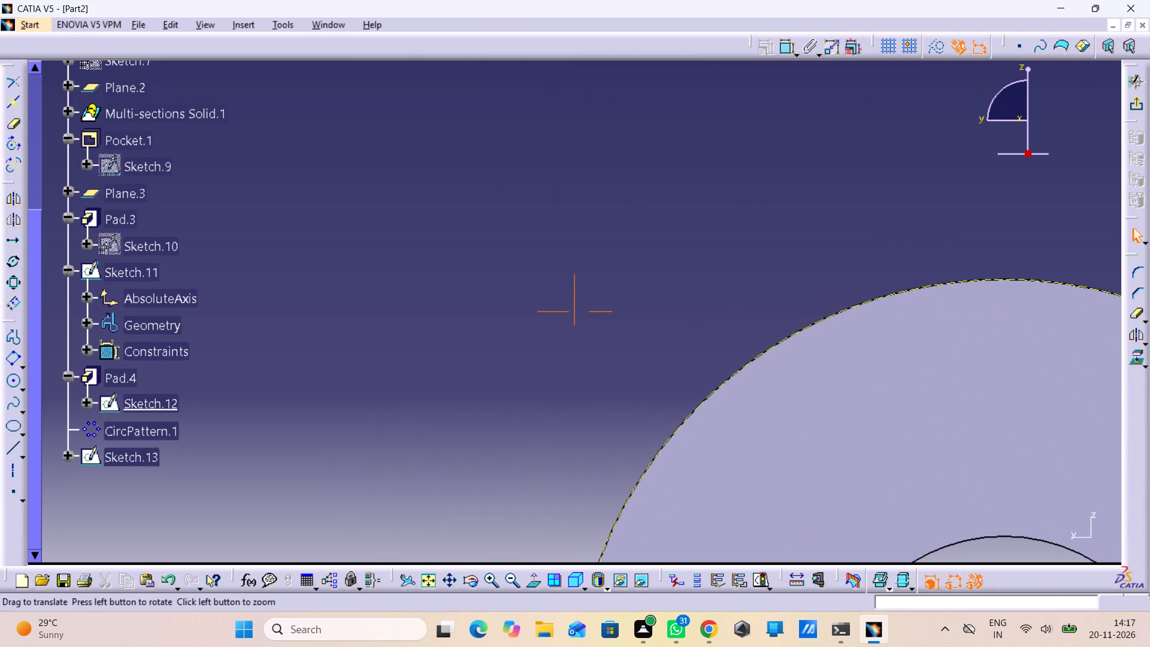
pyautogui.moveTo(505, 433); pyautogui.dragTo(140, 219, button='middle')
pyautogui.moveTo(460, 400); pyautogui.dragTo(462, 430, button='middle')
pyautogui.rightClick(461, 400)
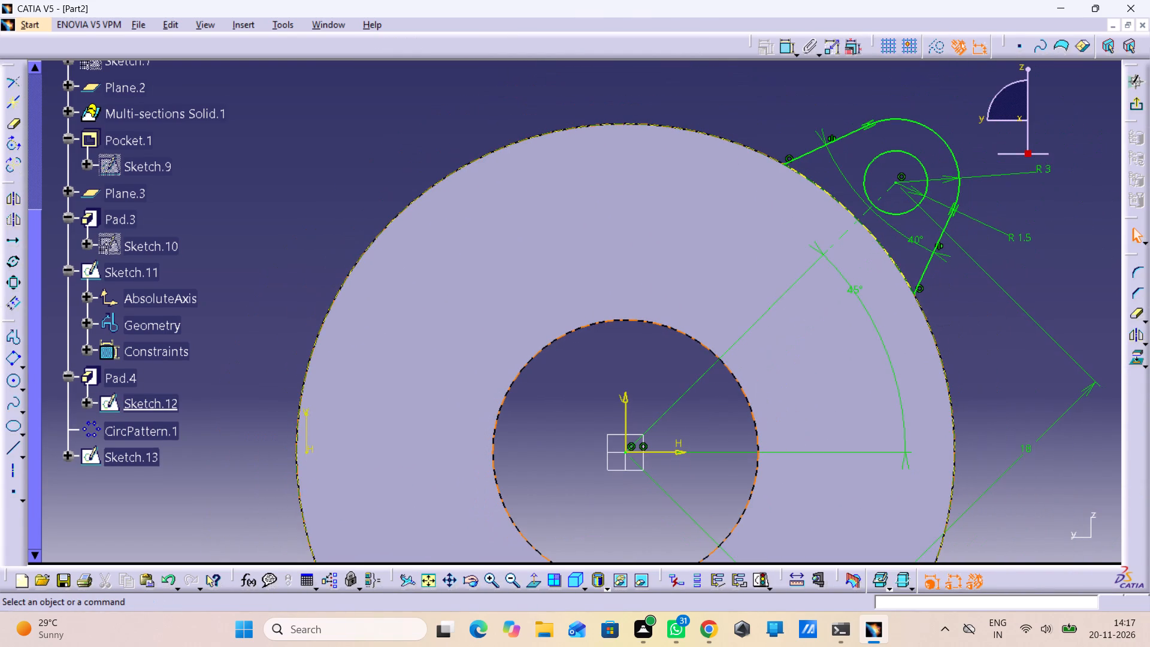
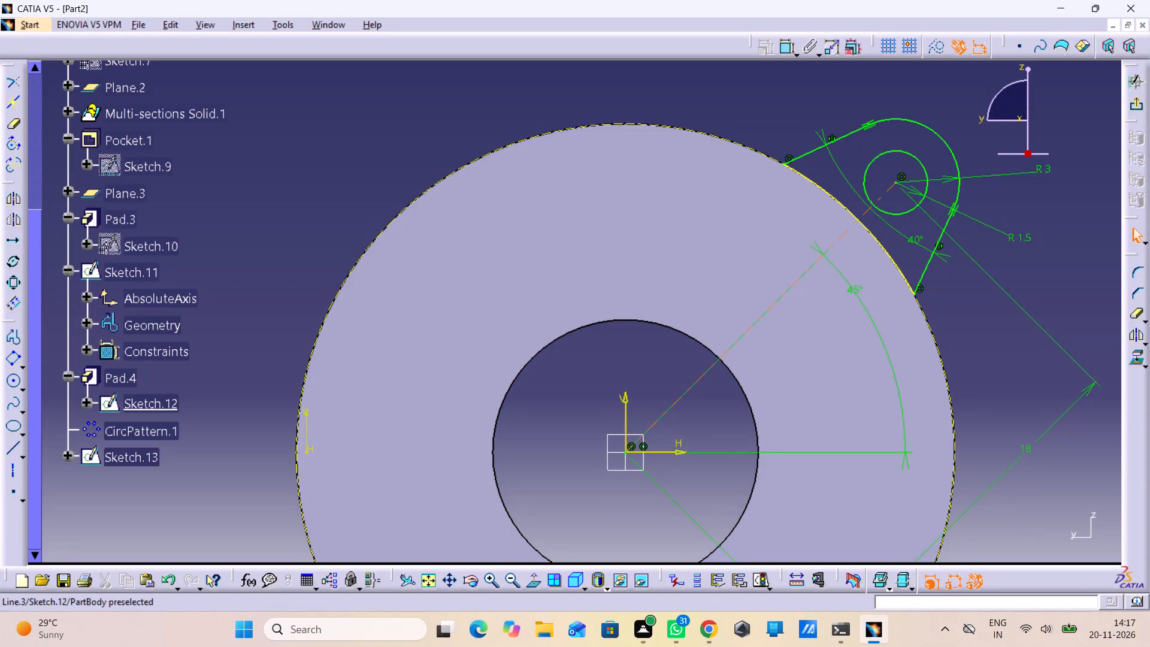
# Leave the lug profile sketch and open the square sketch over the tapered end, Sketch.13, for editing.
pyautogui.moveTo(769, 345); pyautogui.dragTo(755, 416, button='middle')
pyautogui.rightClick(769, 345)
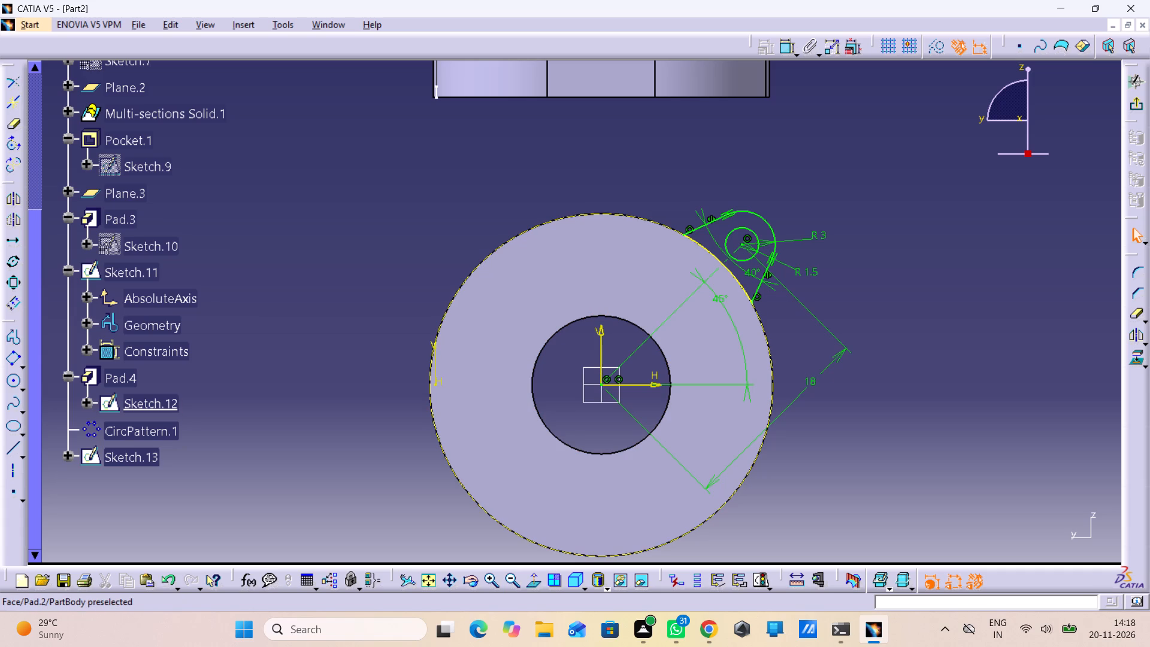
pyautogui.click(1133, 108)
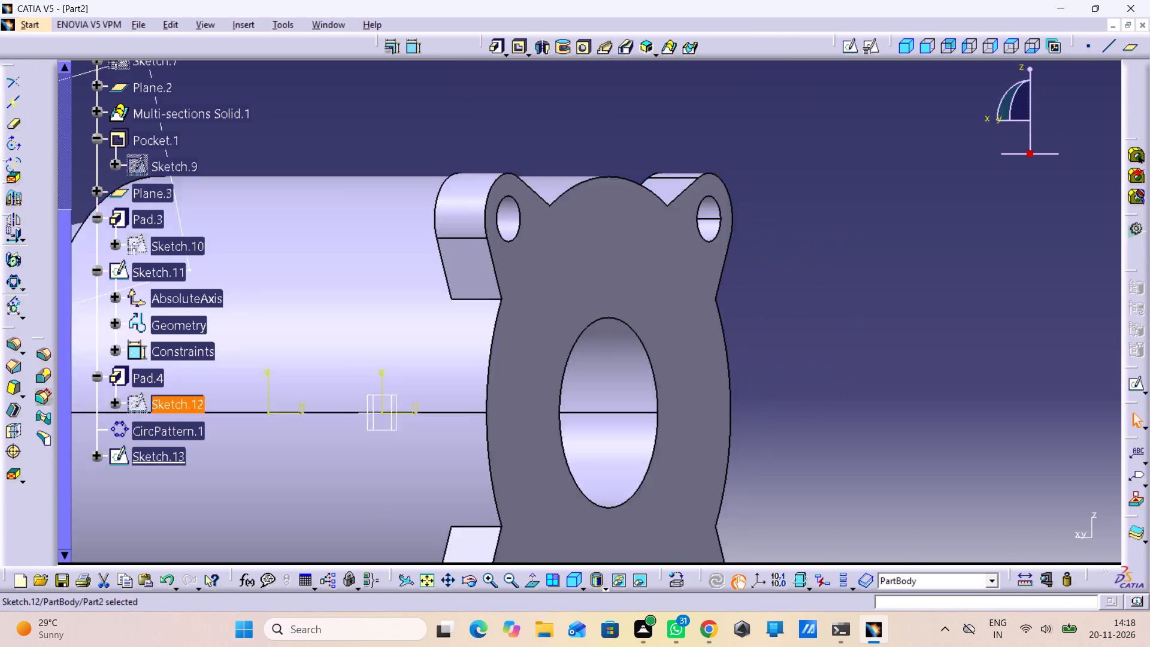
pyautogui.moveTo(703, 432); pyautogui.dragTo(1000, 490, button='middle')
pyautogui.doubleClick(374, 207)
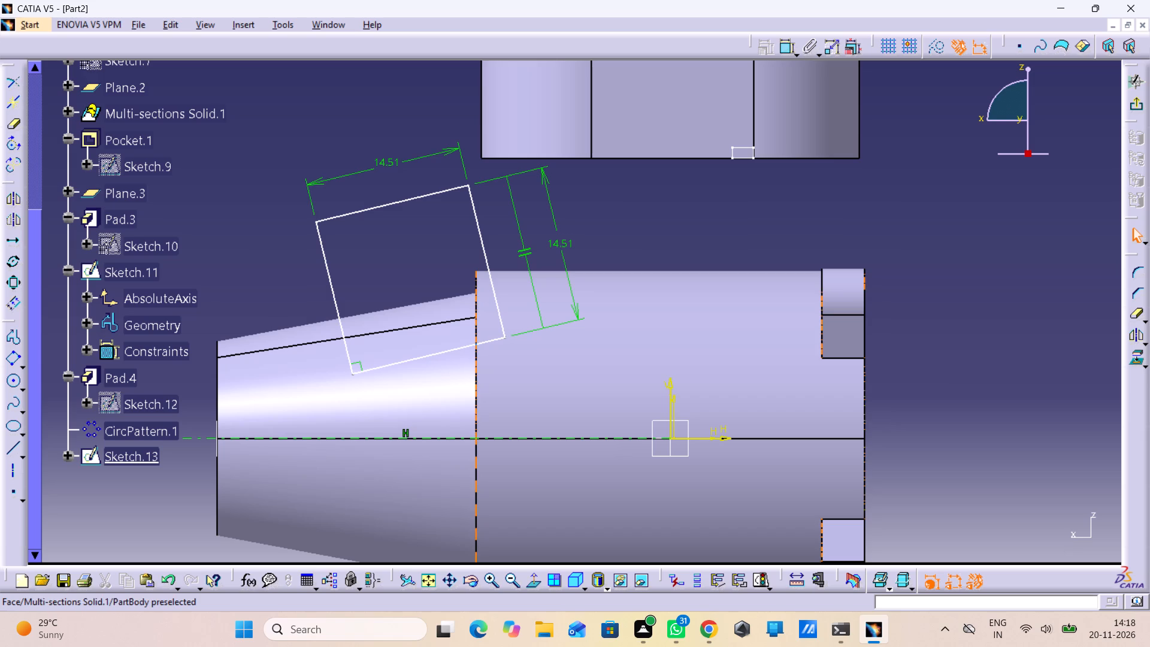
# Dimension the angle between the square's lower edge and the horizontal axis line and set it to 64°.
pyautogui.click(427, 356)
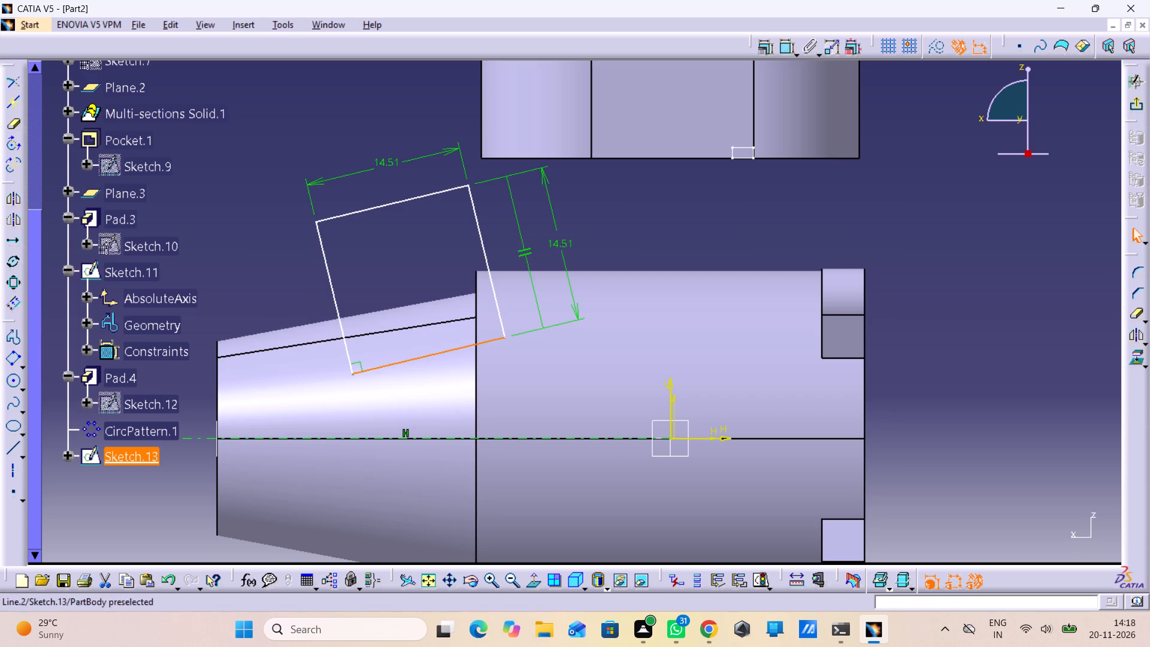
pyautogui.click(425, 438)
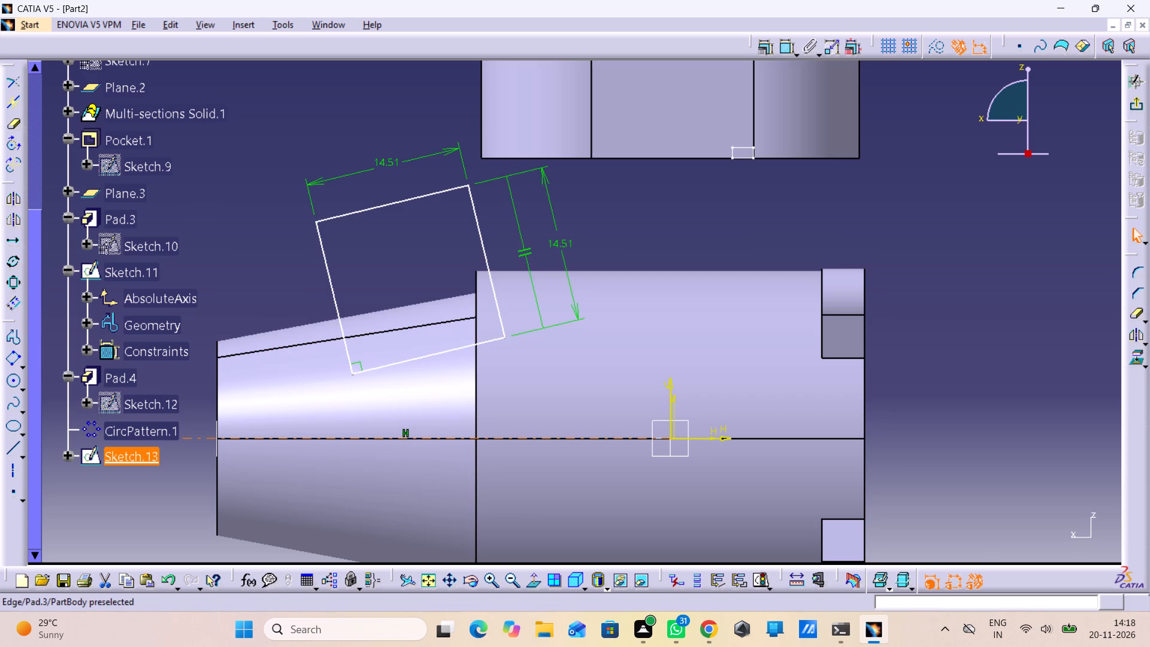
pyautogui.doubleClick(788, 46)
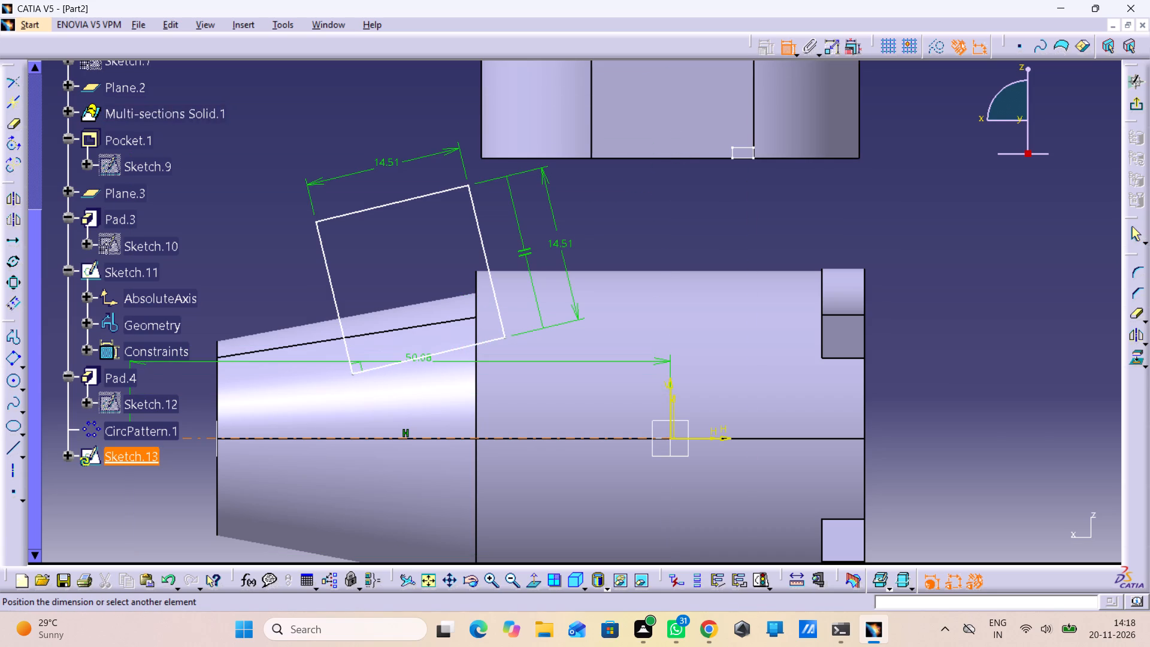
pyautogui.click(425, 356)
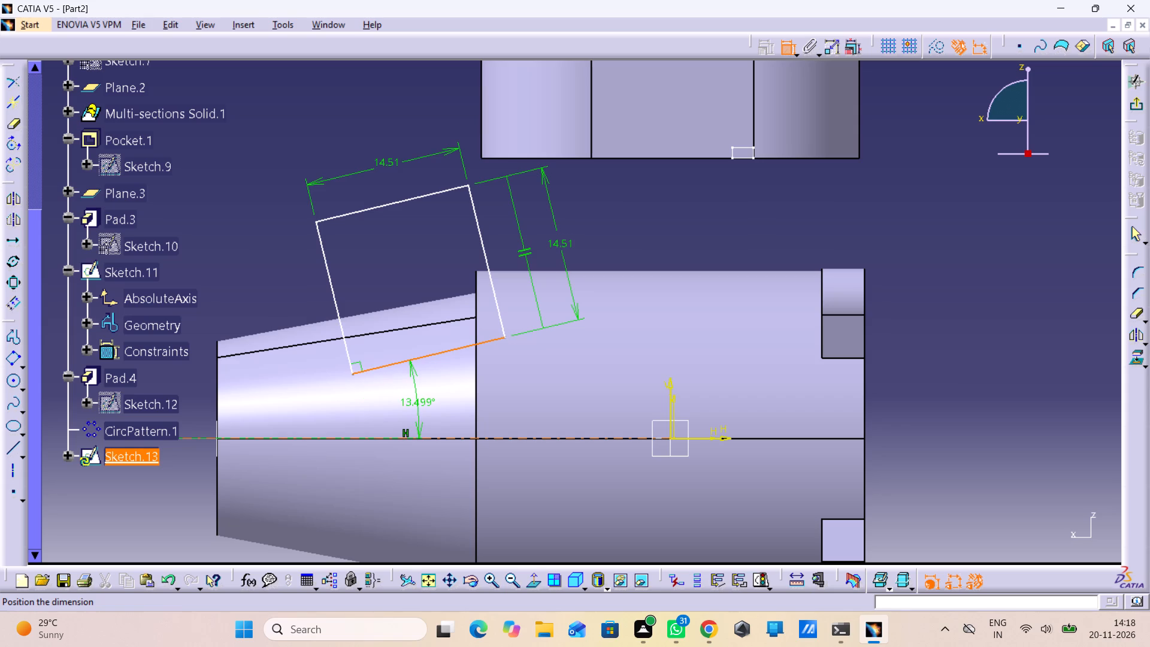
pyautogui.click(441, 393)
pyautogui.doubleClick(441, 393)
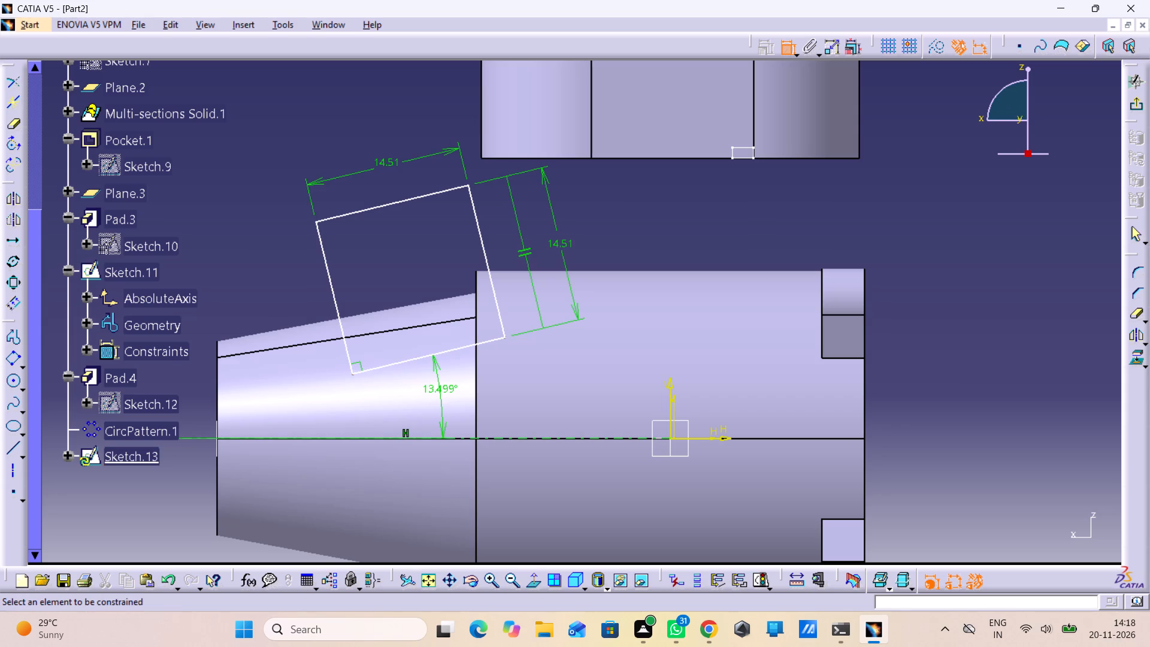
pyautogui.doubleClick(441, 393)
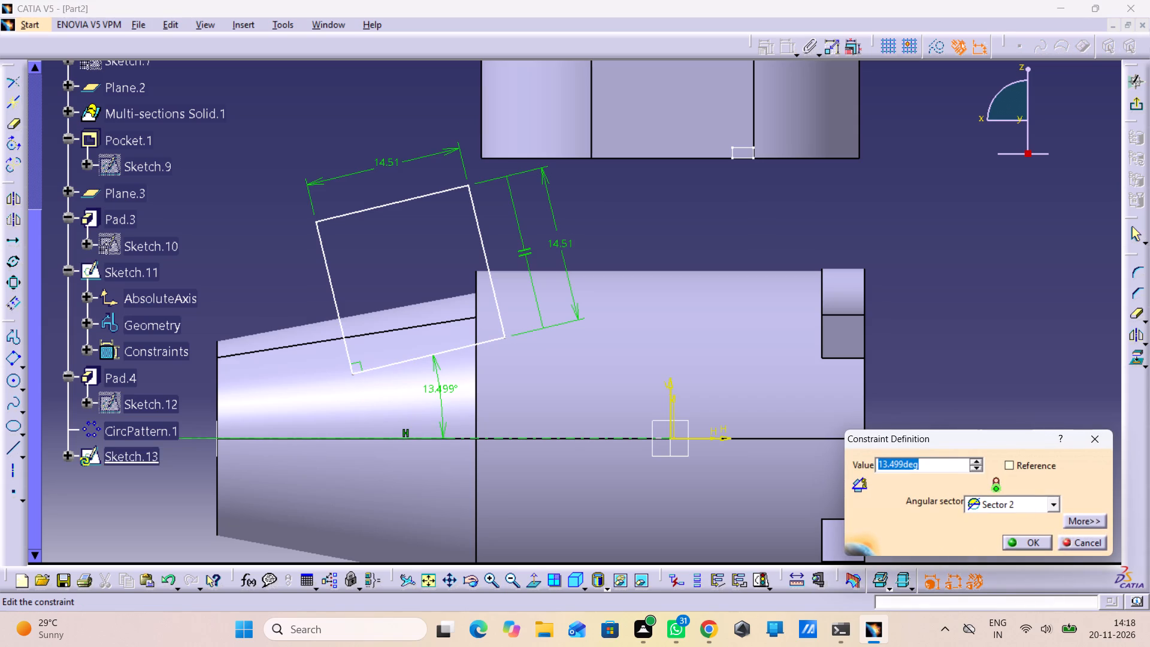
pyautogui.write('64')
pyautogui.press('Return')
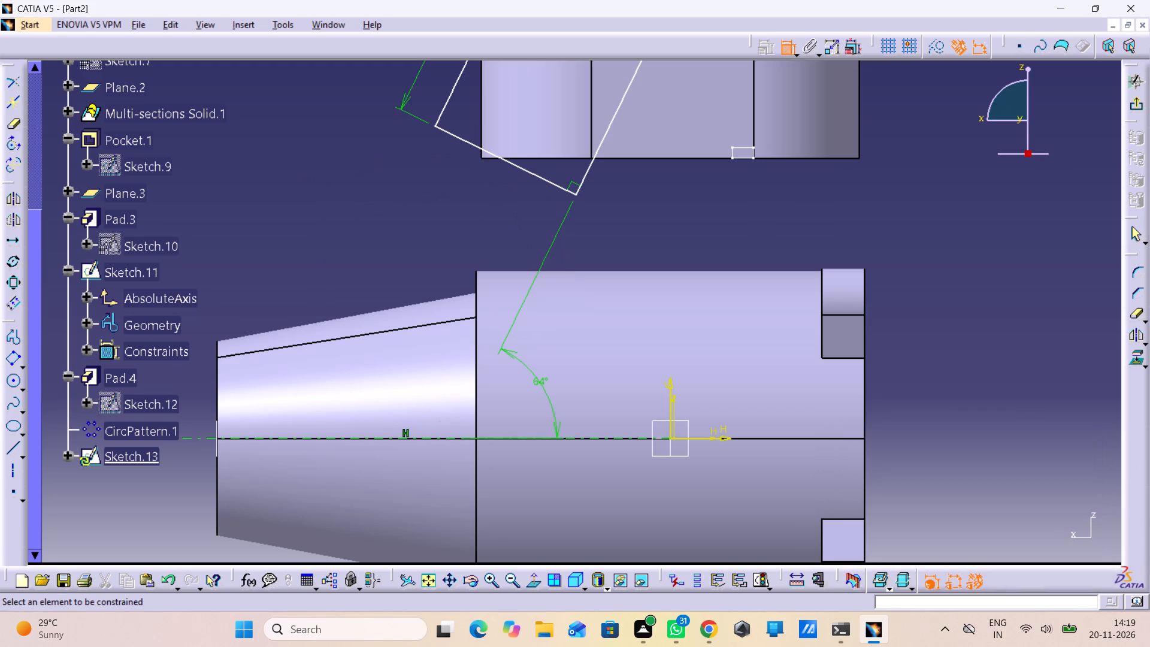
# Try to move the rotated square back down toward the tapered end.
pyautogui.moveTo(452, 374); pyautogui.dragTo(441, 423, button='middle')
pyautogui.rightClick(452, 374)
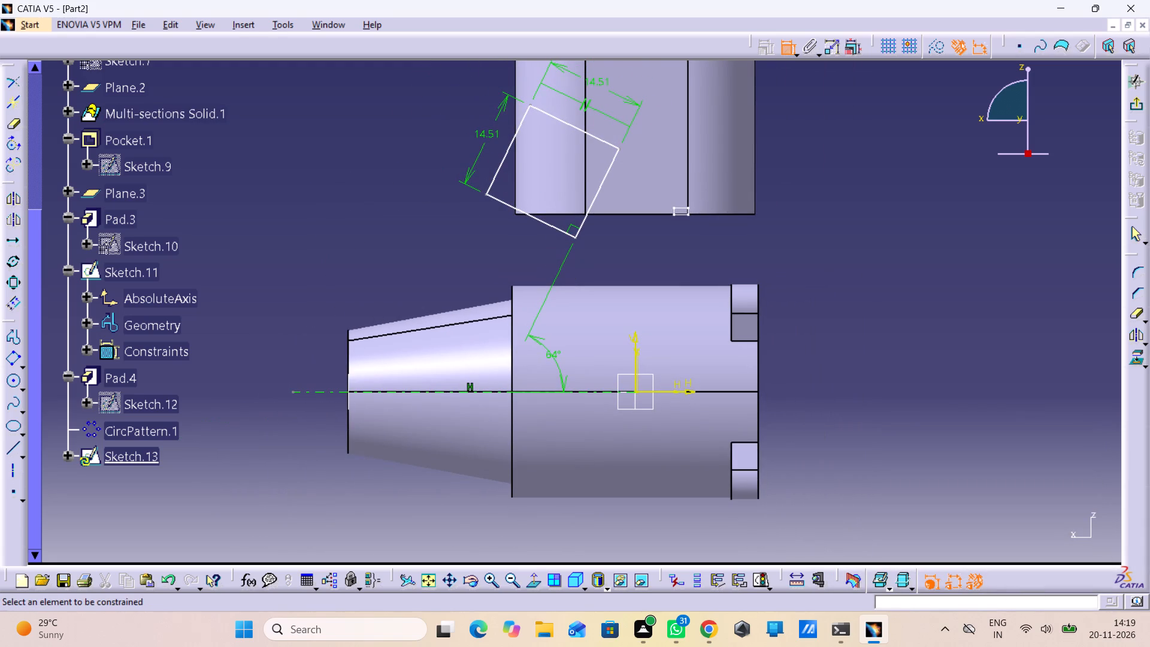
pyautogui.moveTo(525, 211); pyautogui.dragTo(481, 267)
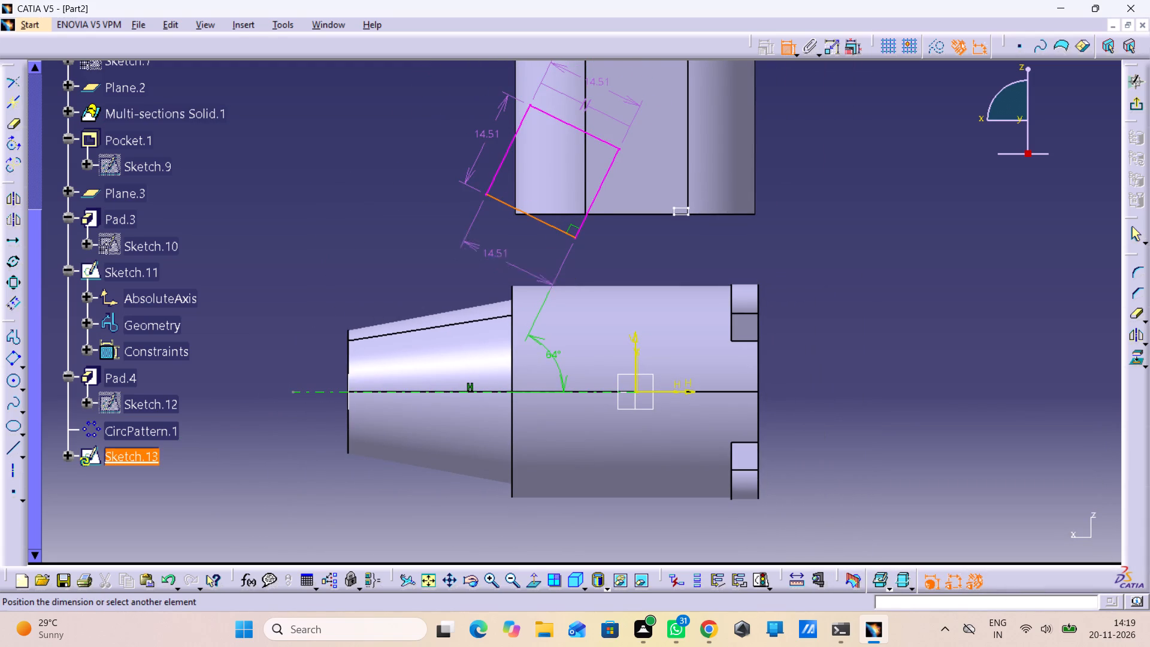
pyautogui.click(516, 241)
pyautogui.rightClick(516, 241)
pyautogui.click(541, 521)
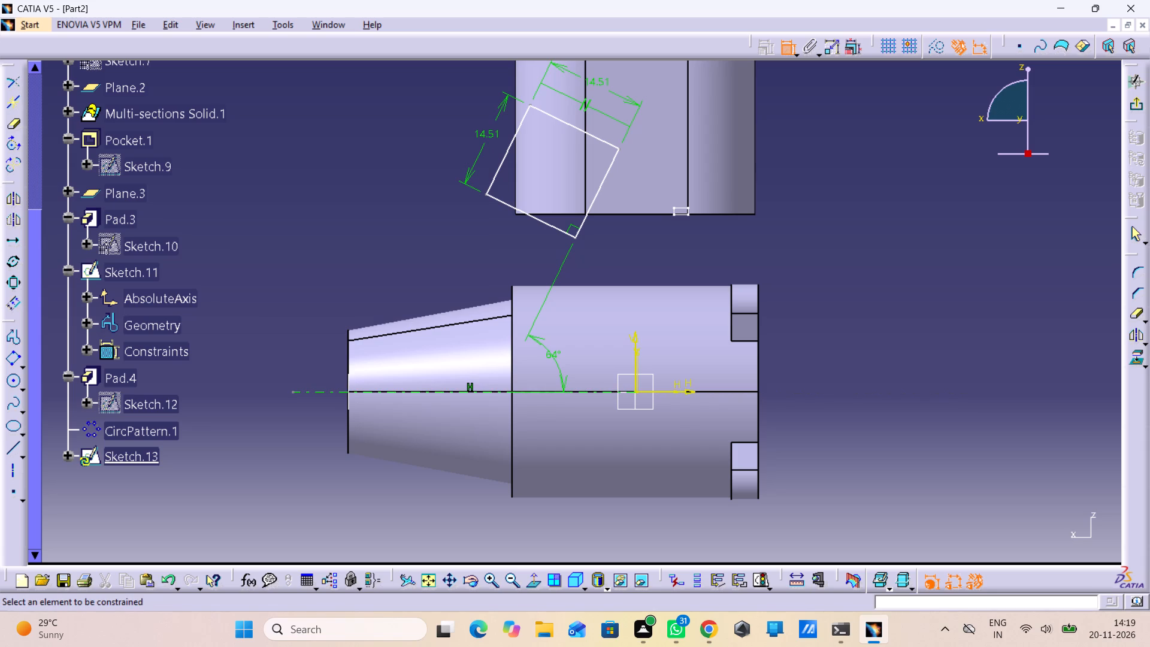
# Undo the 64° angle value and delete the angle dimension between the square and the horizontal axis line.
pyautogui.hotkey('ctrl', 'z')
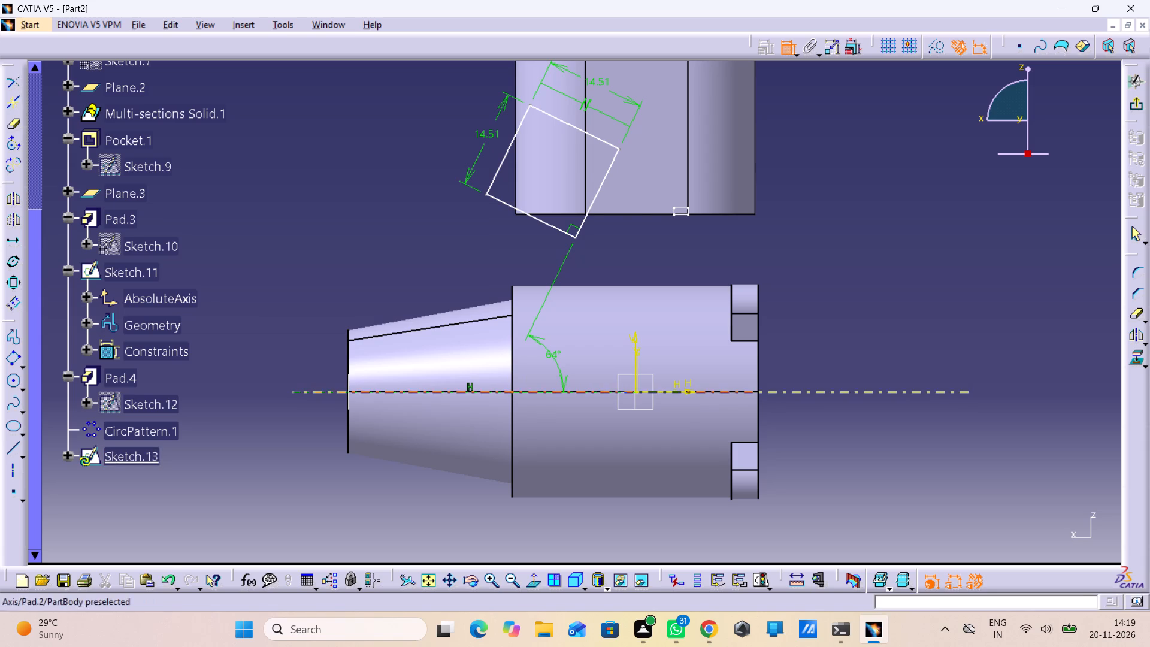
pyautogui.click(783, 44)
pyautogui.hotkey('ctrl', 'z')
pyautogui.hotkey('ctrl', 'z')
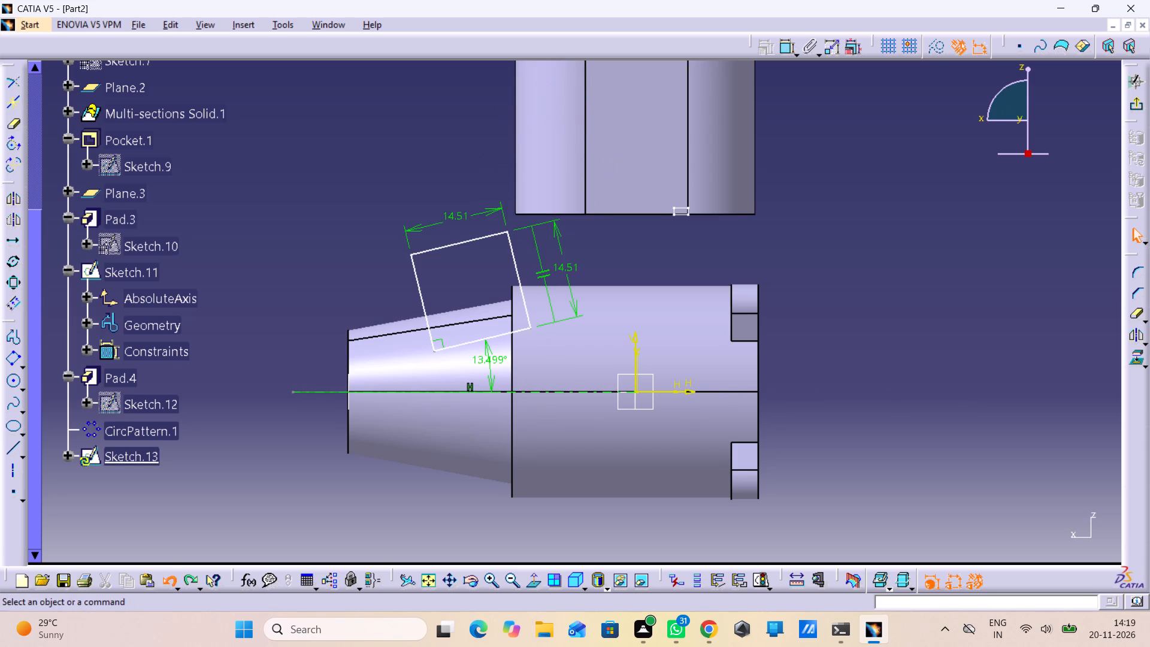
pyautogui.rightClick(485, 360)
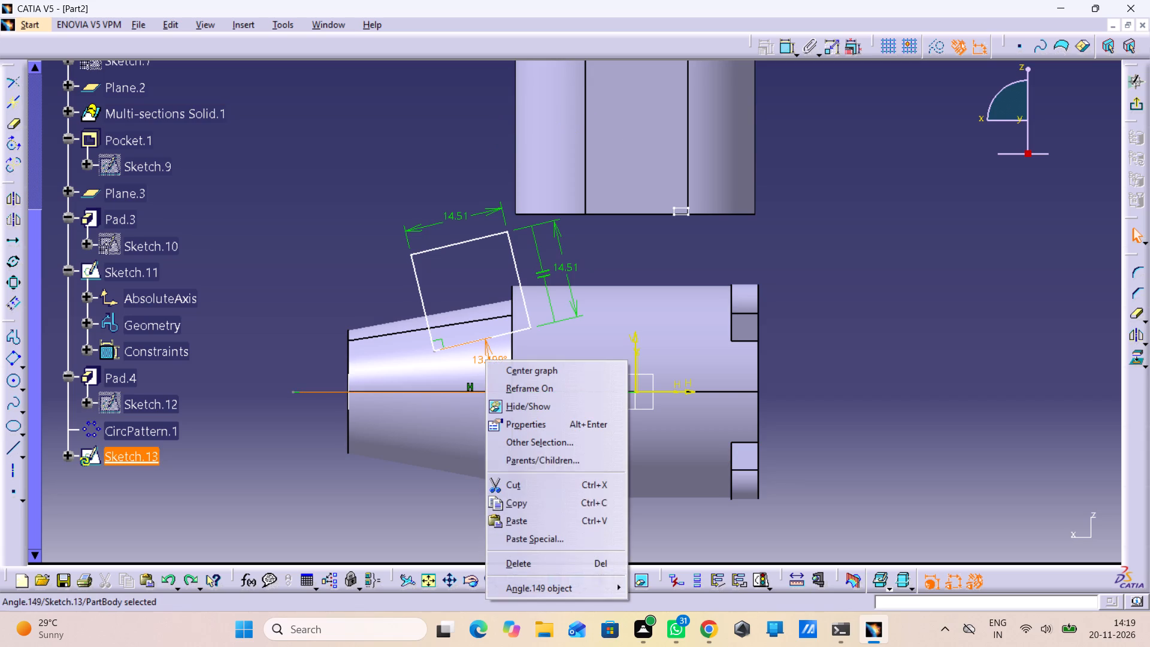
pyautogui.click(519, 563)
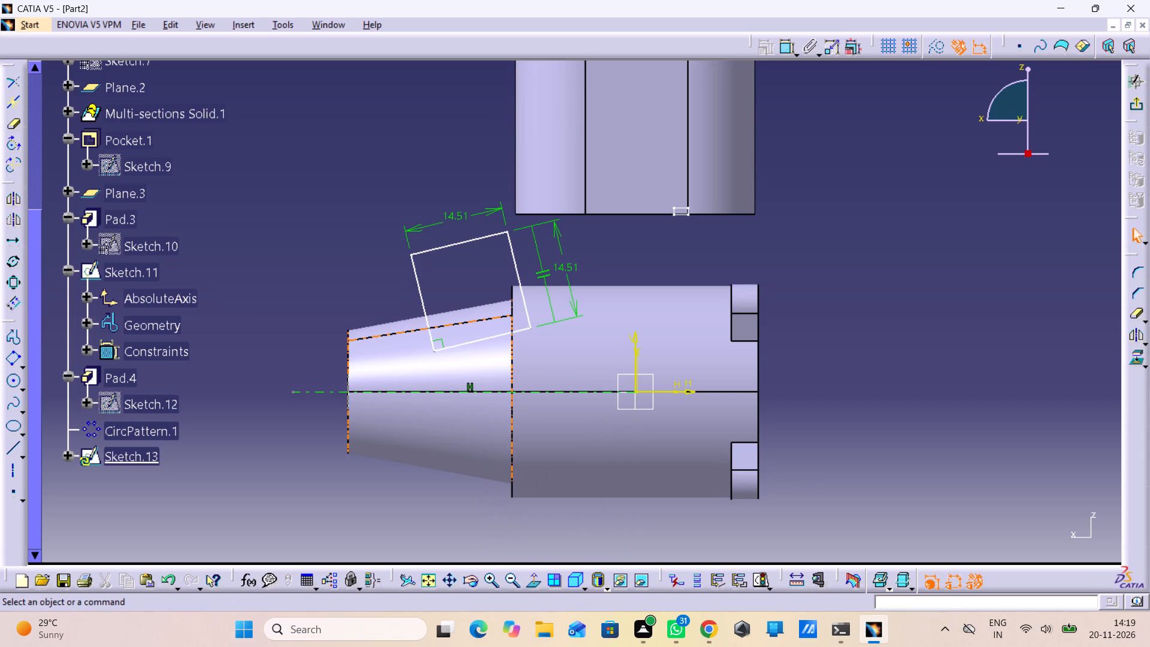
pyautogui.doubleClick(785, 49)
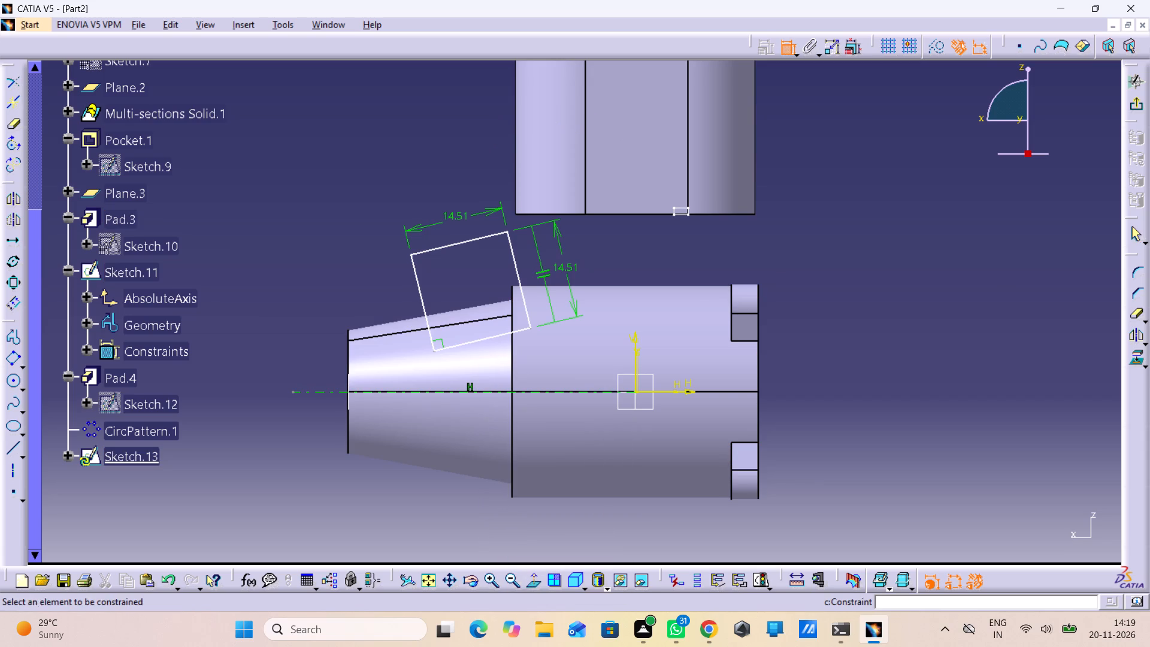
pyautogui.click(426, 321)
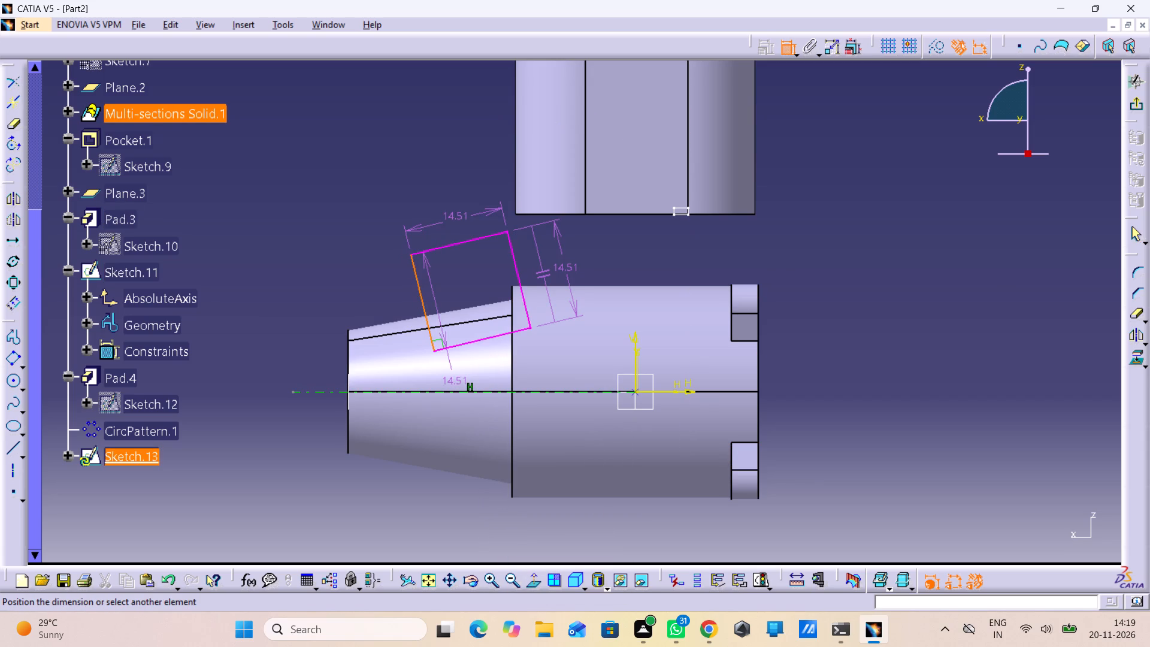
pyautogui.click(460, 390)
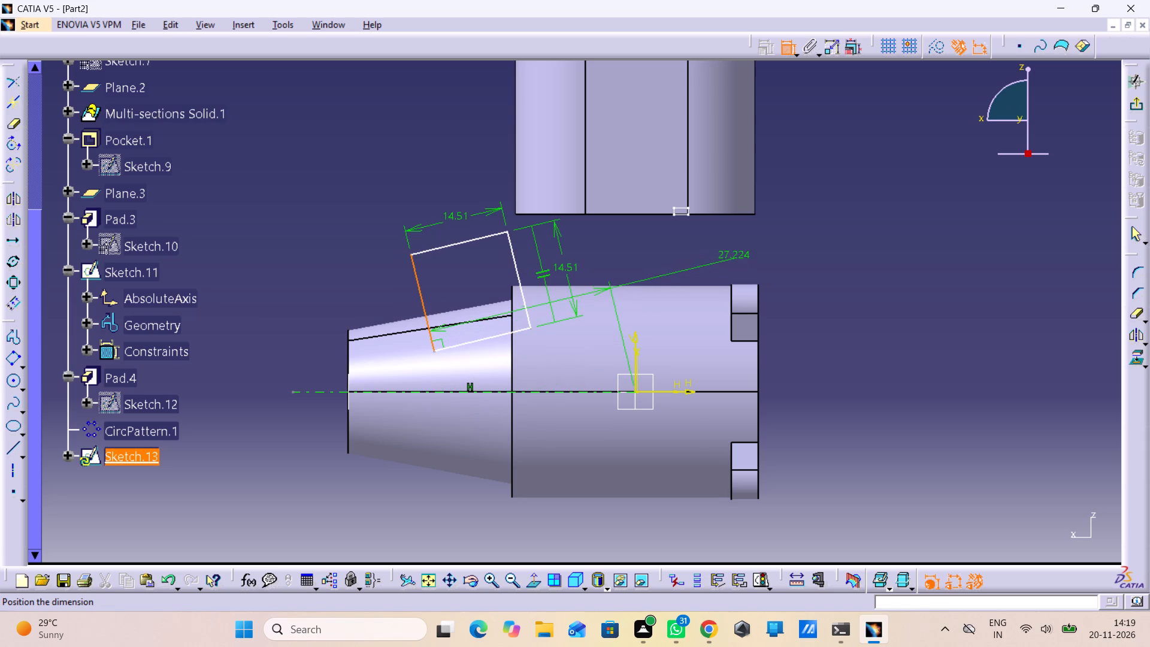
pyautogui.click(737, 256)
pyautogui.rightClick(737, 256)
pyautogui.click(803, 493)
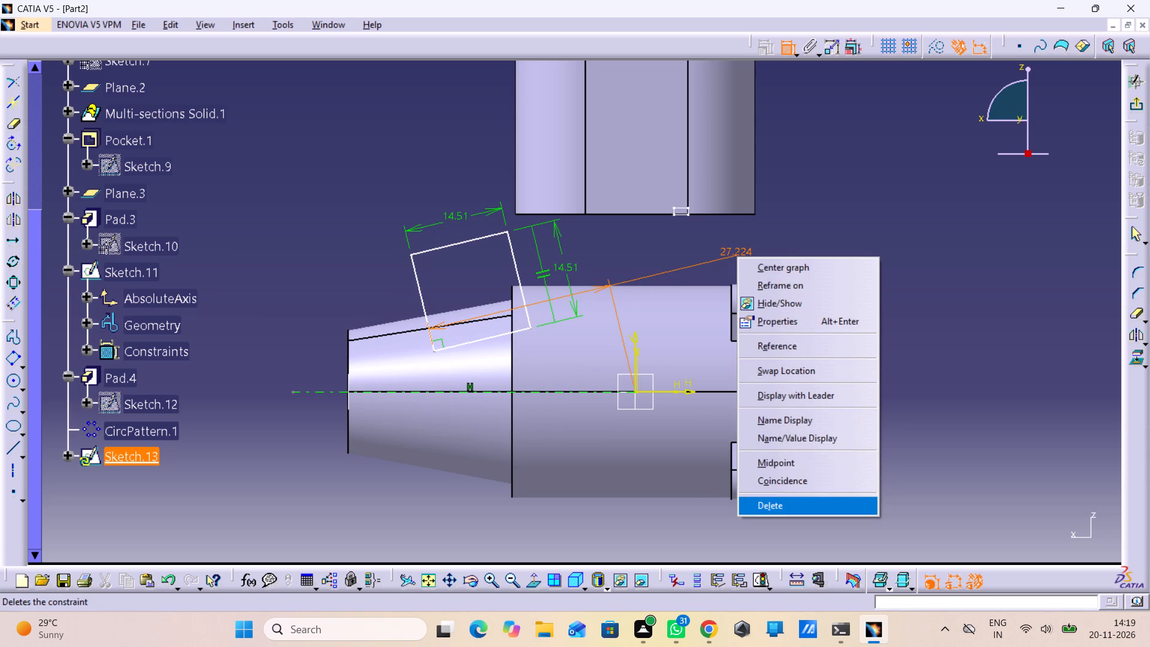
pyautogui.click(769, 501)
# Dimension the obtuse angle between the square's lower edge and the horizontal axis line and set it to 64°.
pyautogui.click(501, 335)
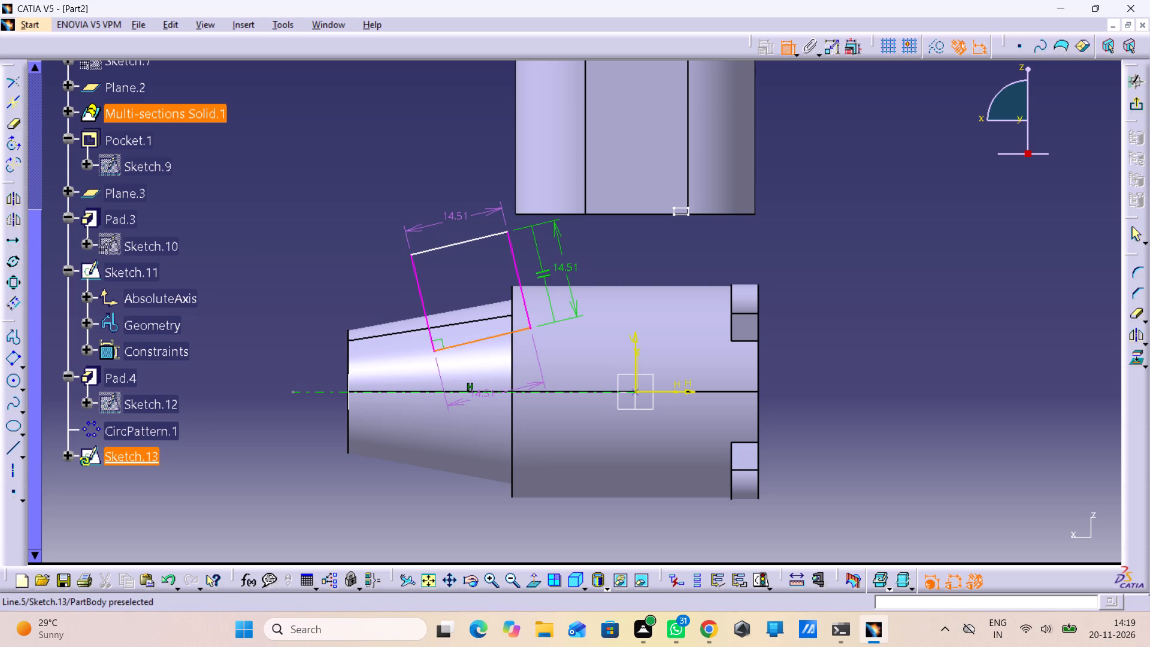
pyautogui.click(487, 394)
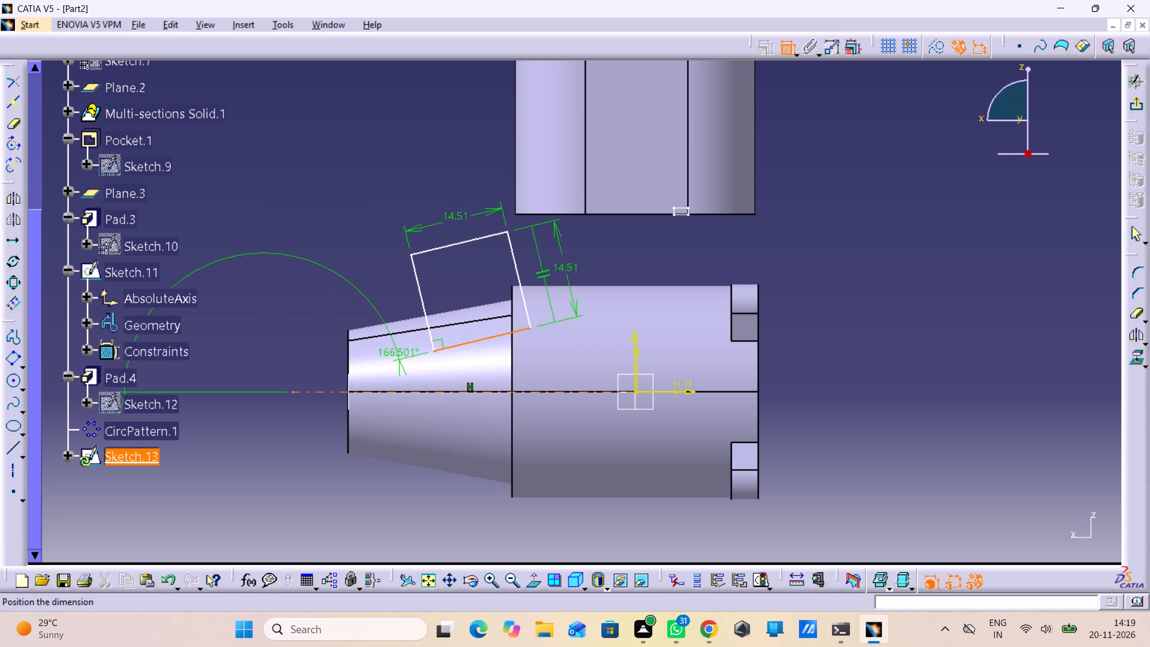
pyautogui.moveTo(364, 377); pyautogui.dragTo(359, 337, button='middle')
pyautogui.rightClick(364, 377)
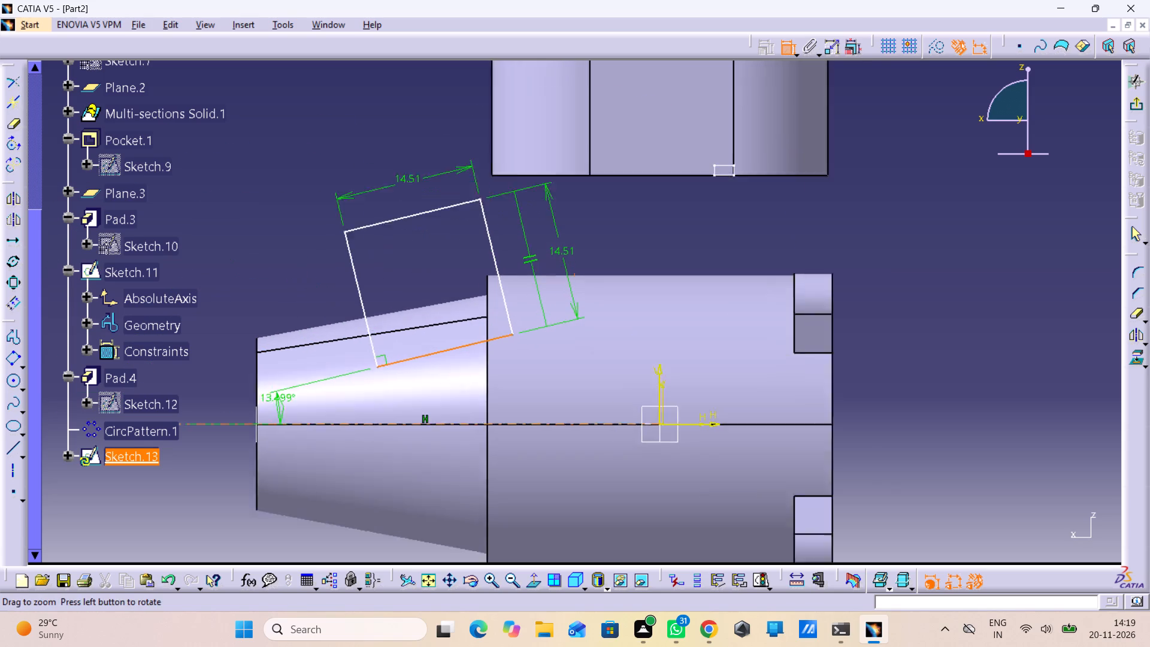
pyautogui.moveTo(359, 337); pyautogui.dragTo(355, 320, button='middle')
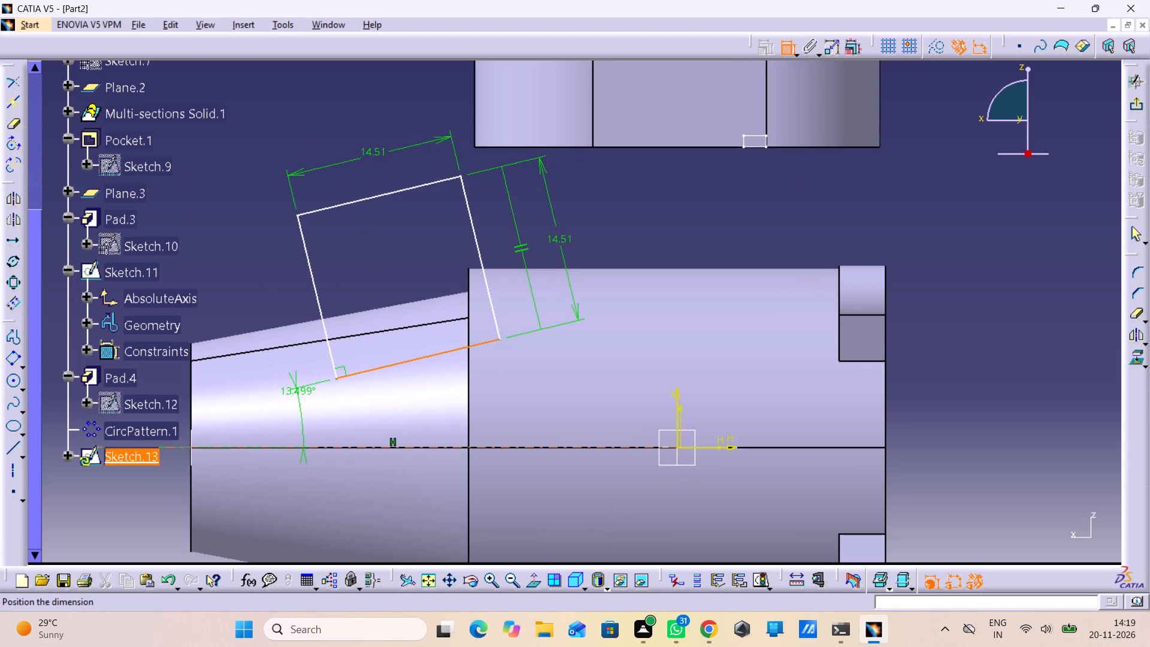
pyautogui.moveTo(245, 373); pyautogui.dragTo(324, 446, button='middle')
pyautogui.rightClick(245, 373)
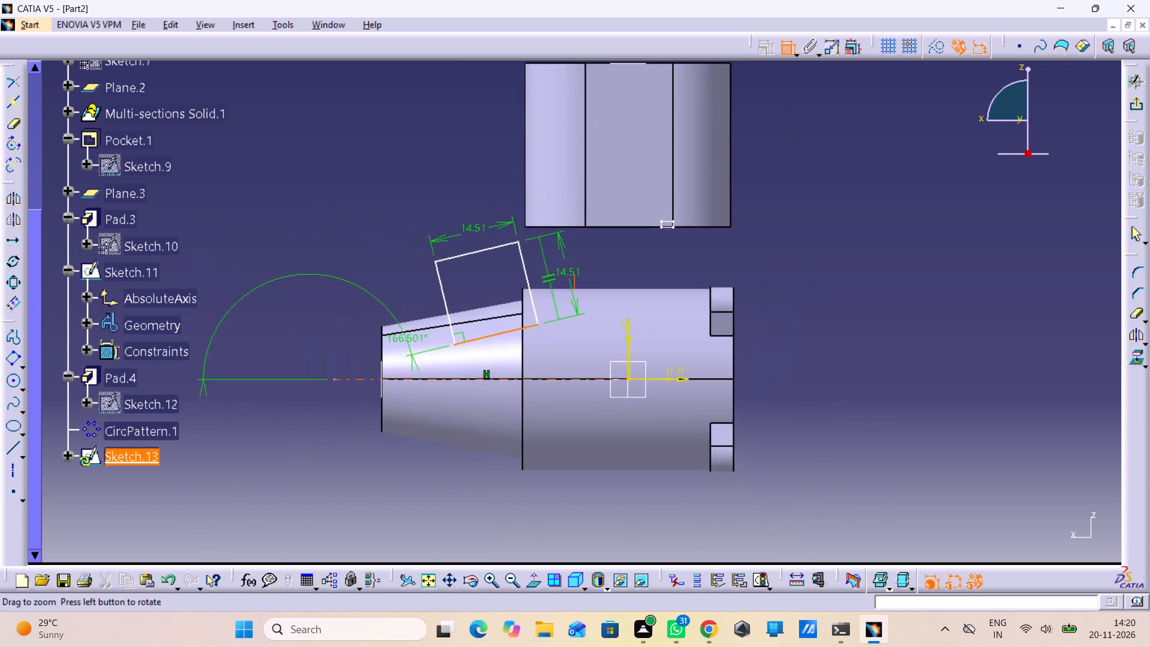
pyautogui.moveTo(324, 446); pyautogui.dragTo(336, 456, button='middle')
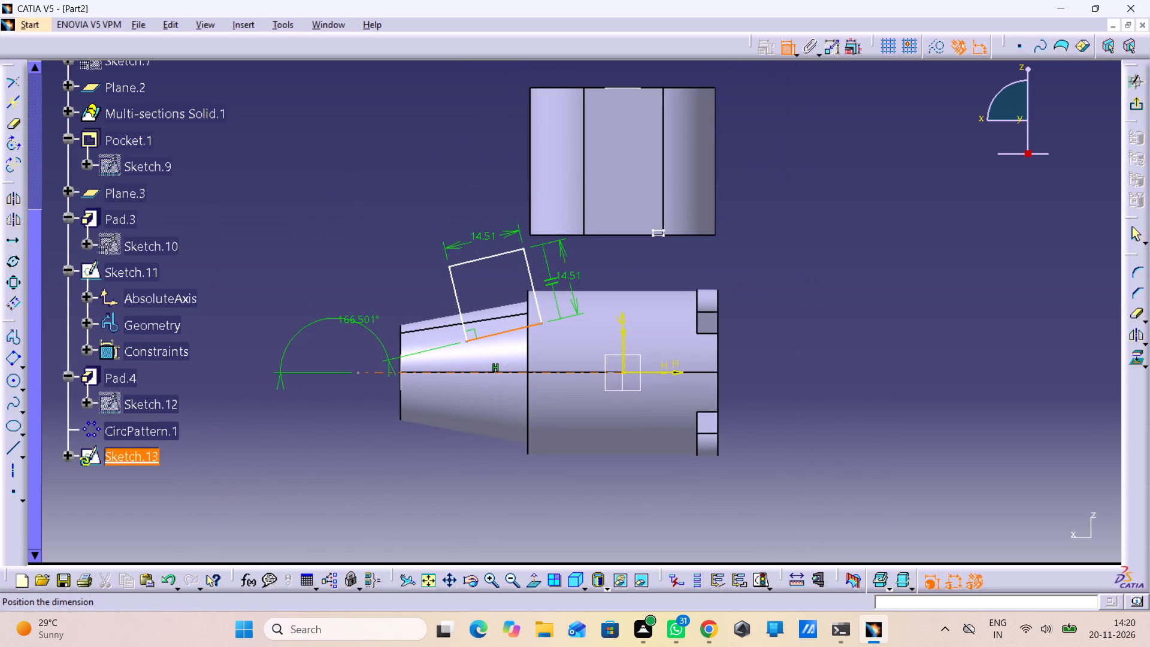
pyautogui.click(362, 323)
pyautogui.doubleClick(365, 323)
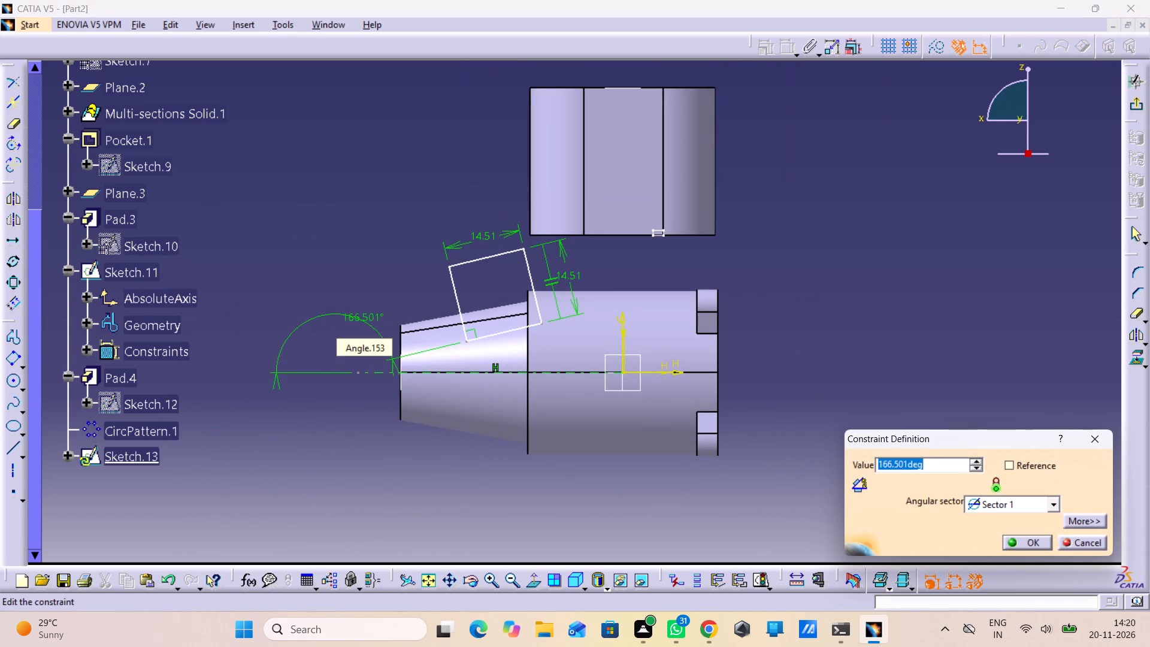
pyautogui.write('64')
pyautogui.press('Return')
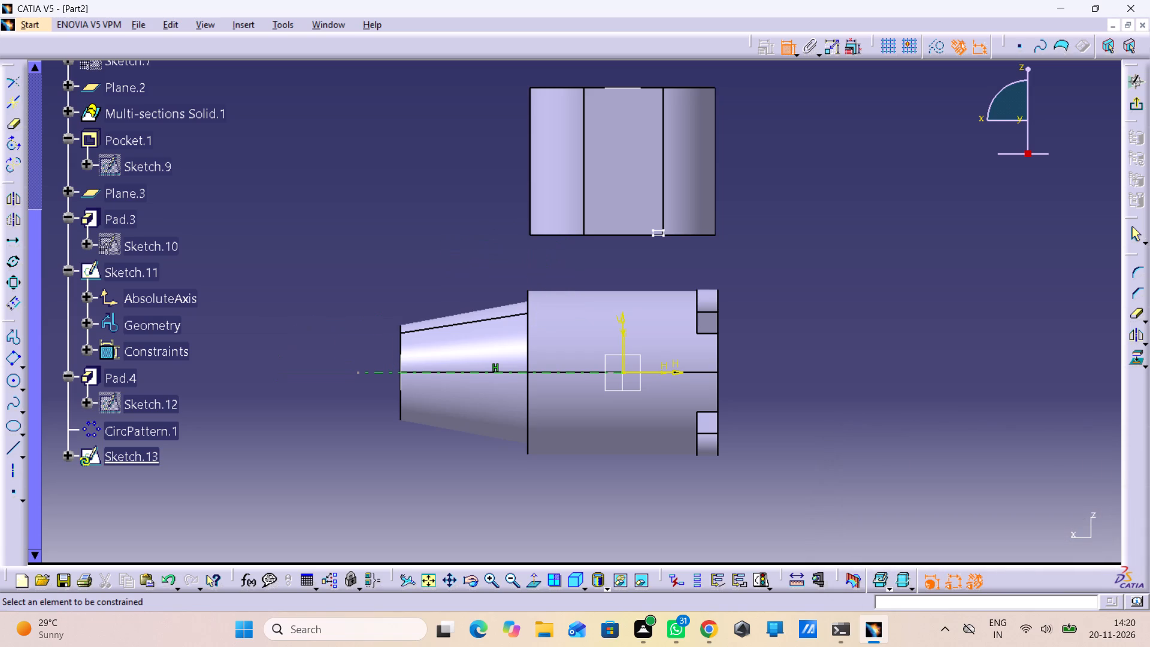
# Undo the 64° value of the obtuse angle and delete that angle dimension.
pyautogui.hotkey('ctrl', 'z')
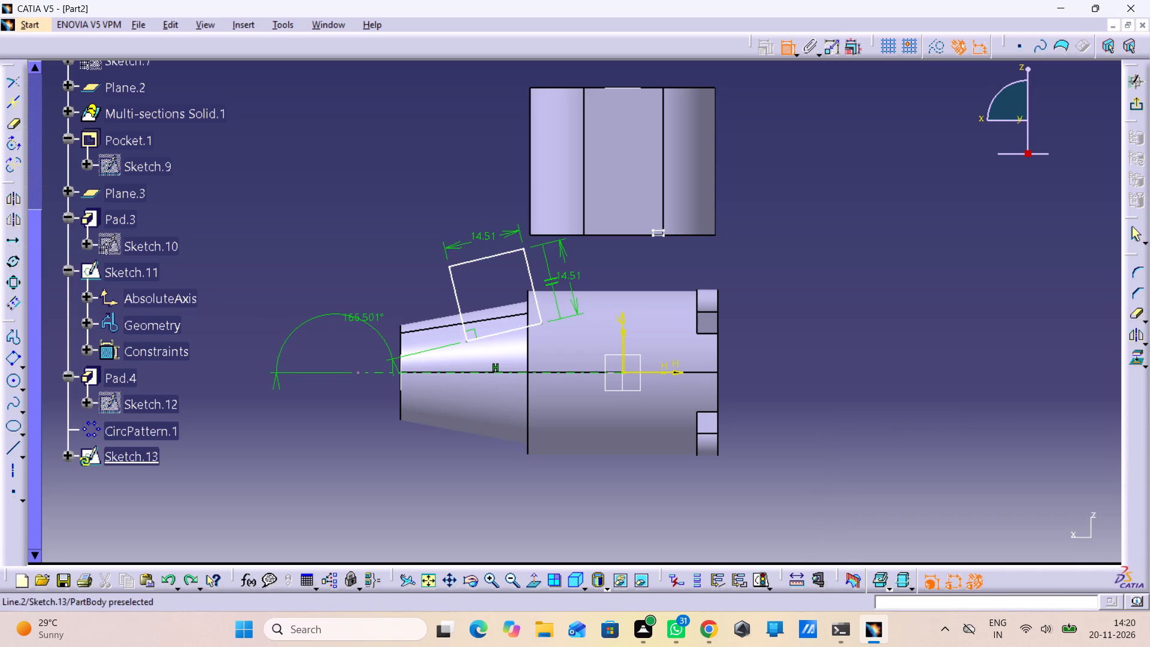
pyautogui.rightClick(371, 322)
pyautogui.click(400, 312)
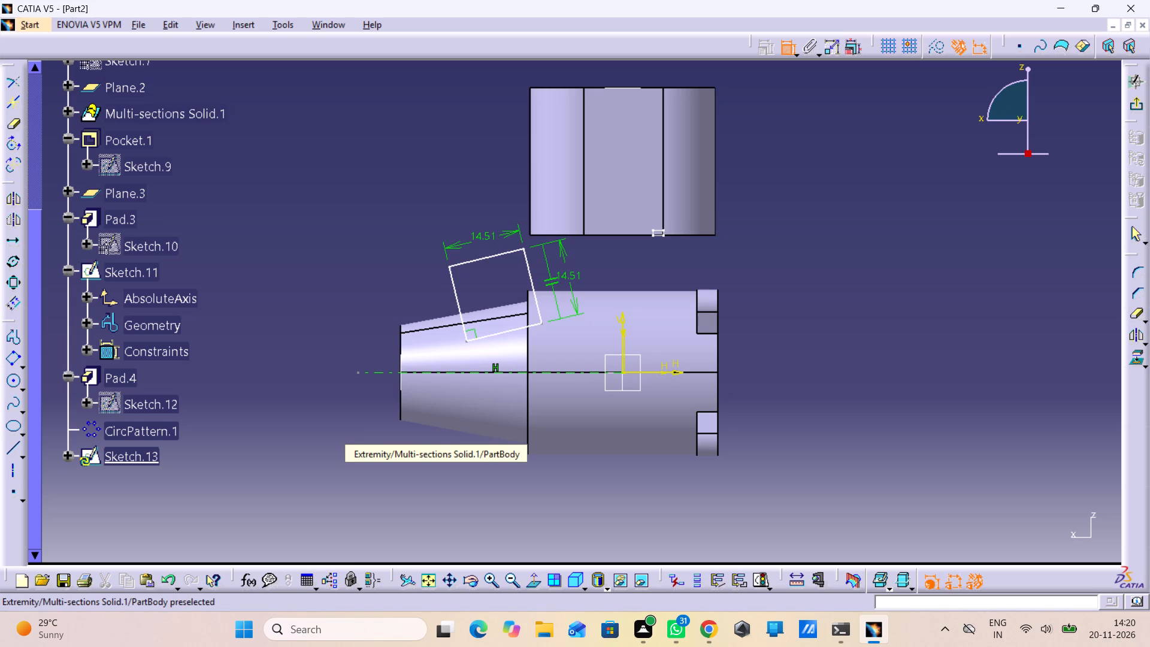
# Draw an axis line about 27 mm long through the square, parallel to its side edges and ending just above the horizontal axis line.
pyautogui.click(14, 471)
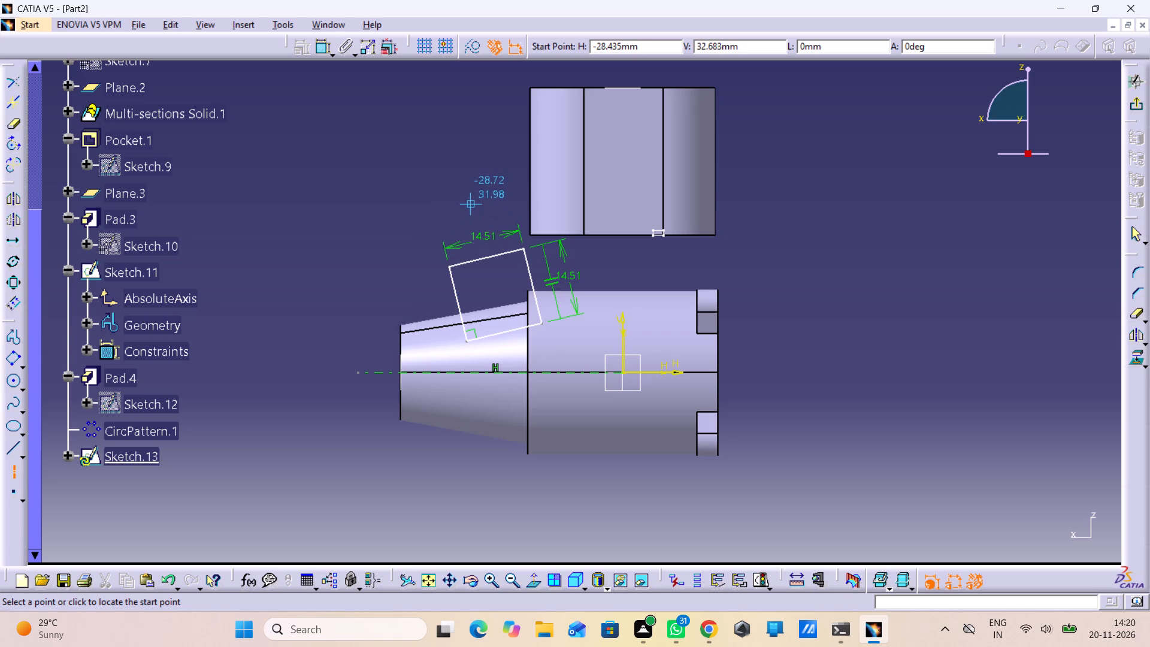
pyautogui.click(472, 219)
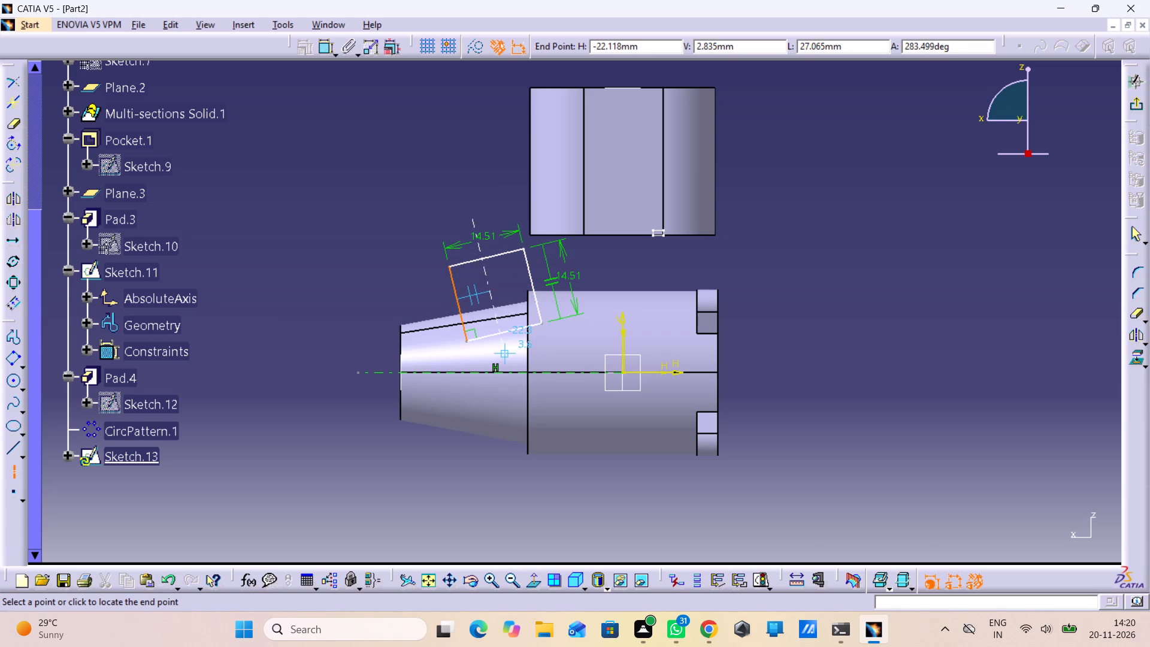
pyautogui.click(503, 360)
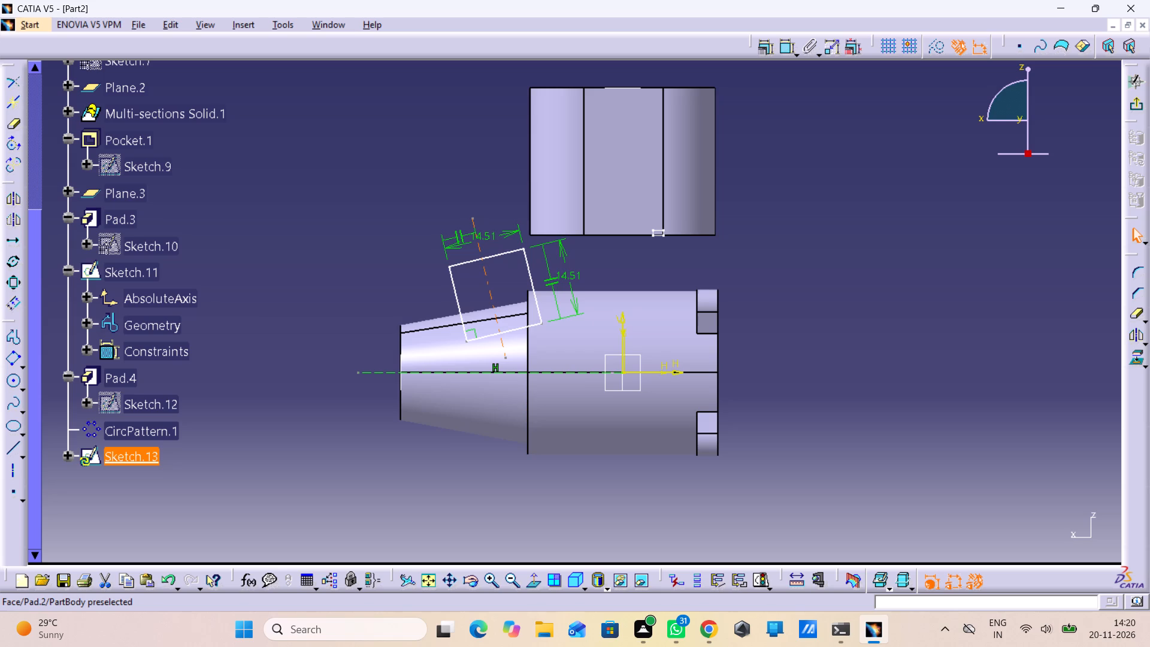
pyautogui.click(327, 346)
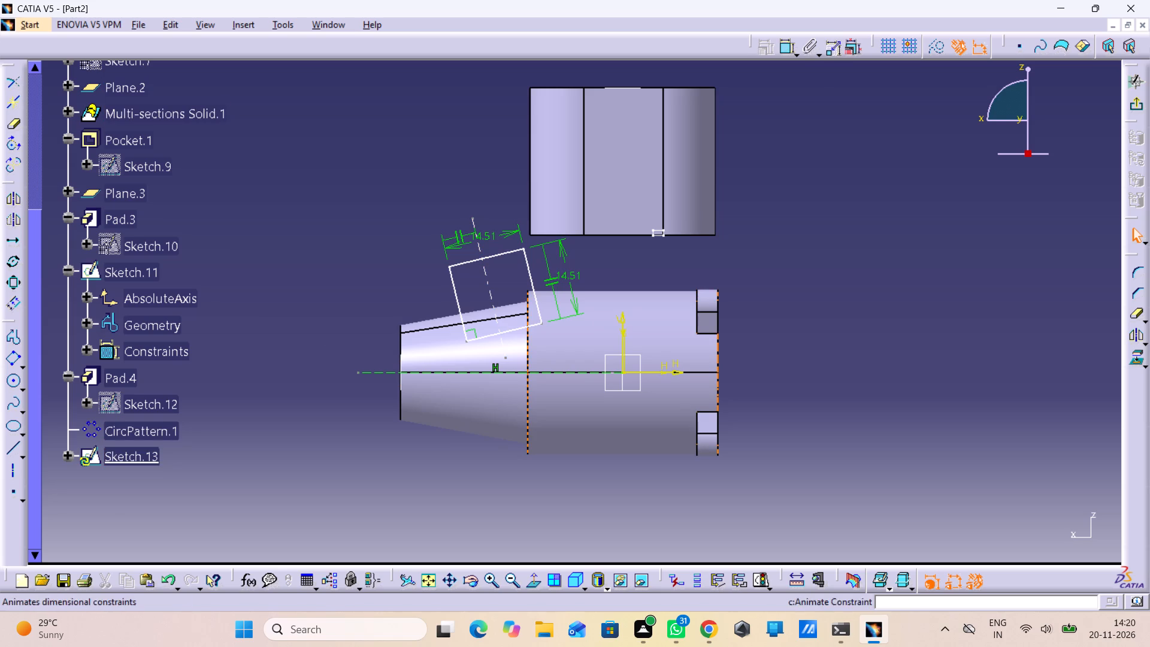
# Dimension the distance between the tilted axis line and the square's side edge nearest the narrow end, and set it to 14.51/2 mm.
pyautogui.doubleClick(789, 49)
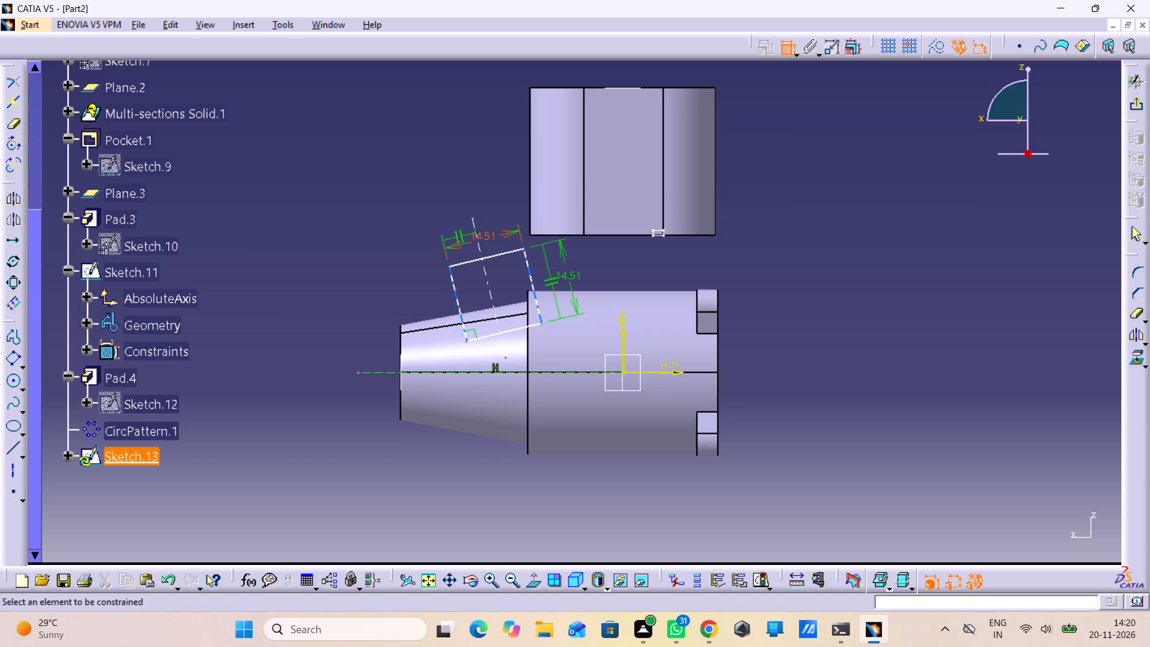
pyautogui.click(486, 275)
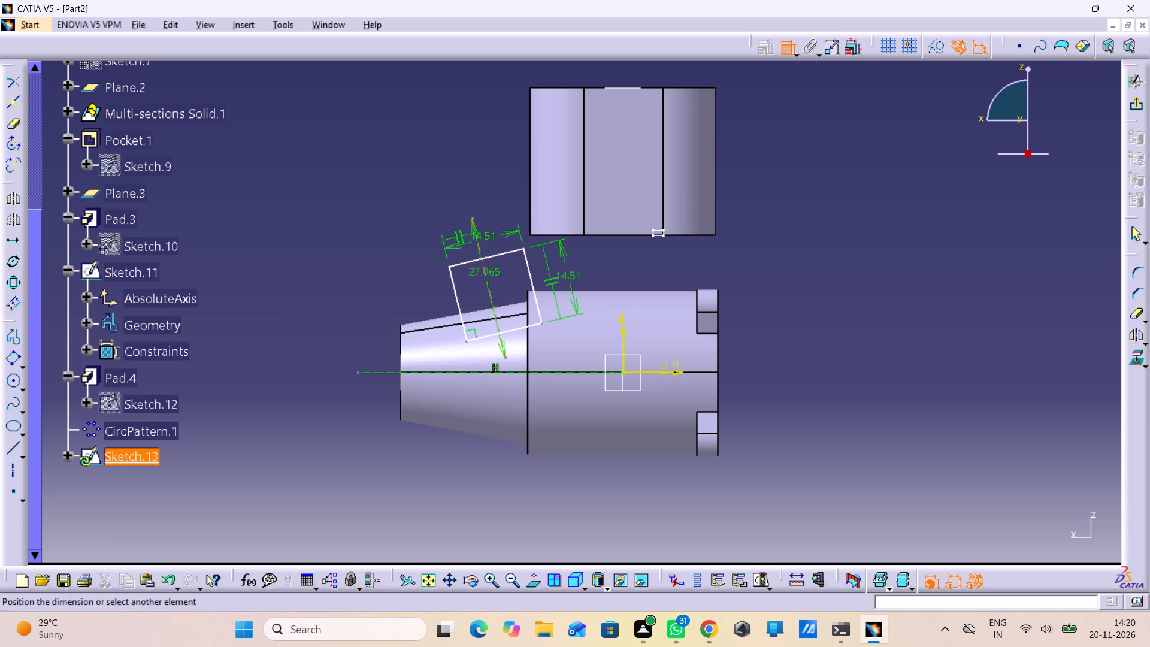
pyautogui.click(455, 295)
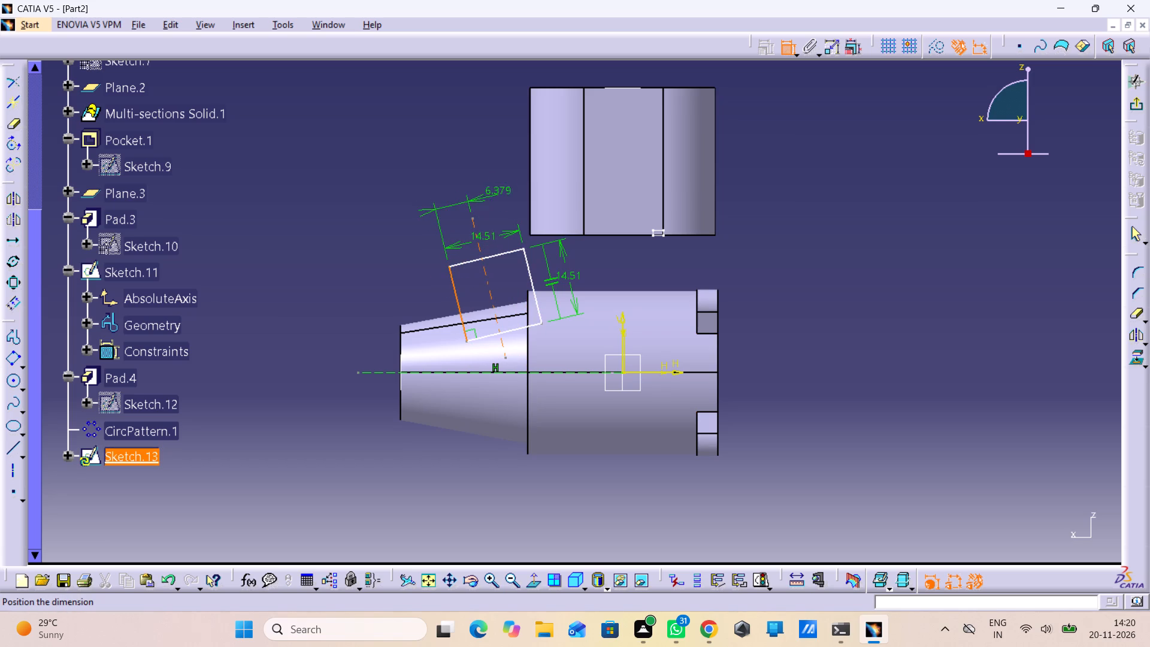
pyautogui.click(502, 182)
pyautogui.doubleClick(502, 182)
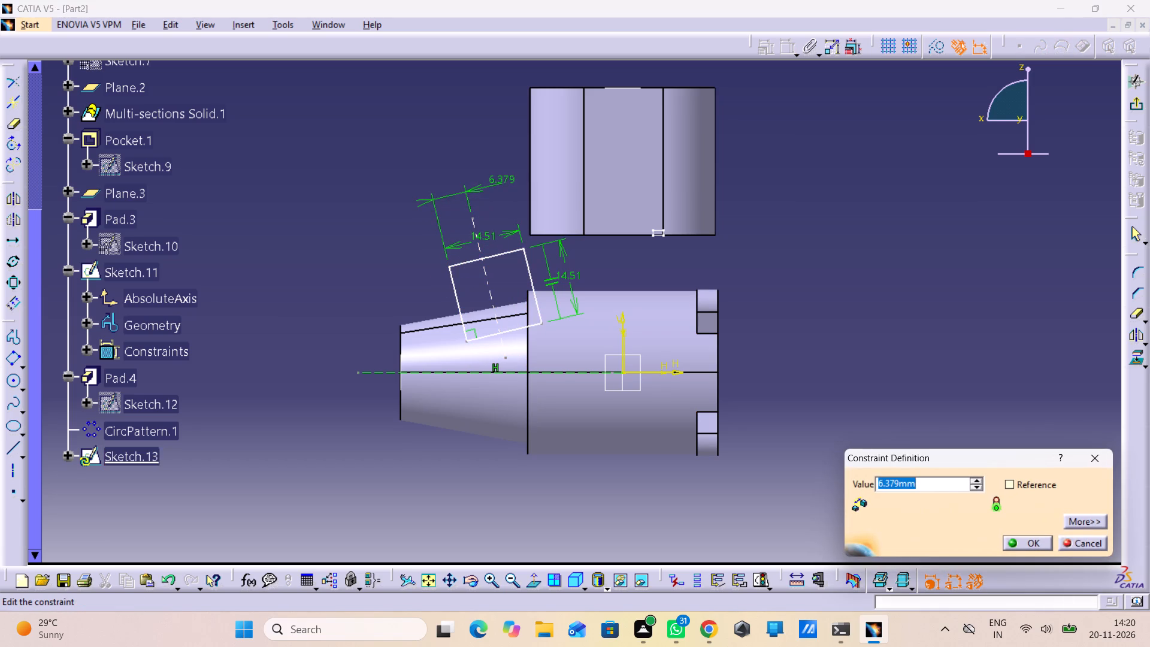
pyautogui.write('14.51')
pyautogui.write('/2')
pyautogui.press('Return')
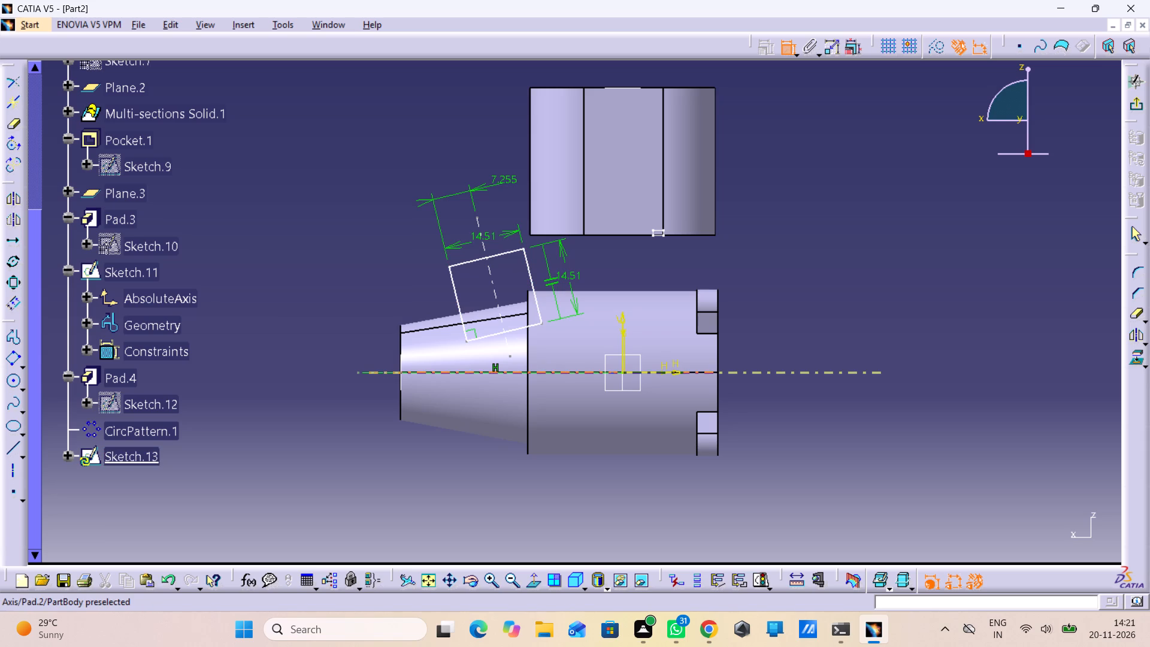
# Dimension the acute angle between the square's tilted axis line and the horizontal axis line and set it to 64°.
pyautogui.click(507, 348)
pyautogui.click(483, 373)
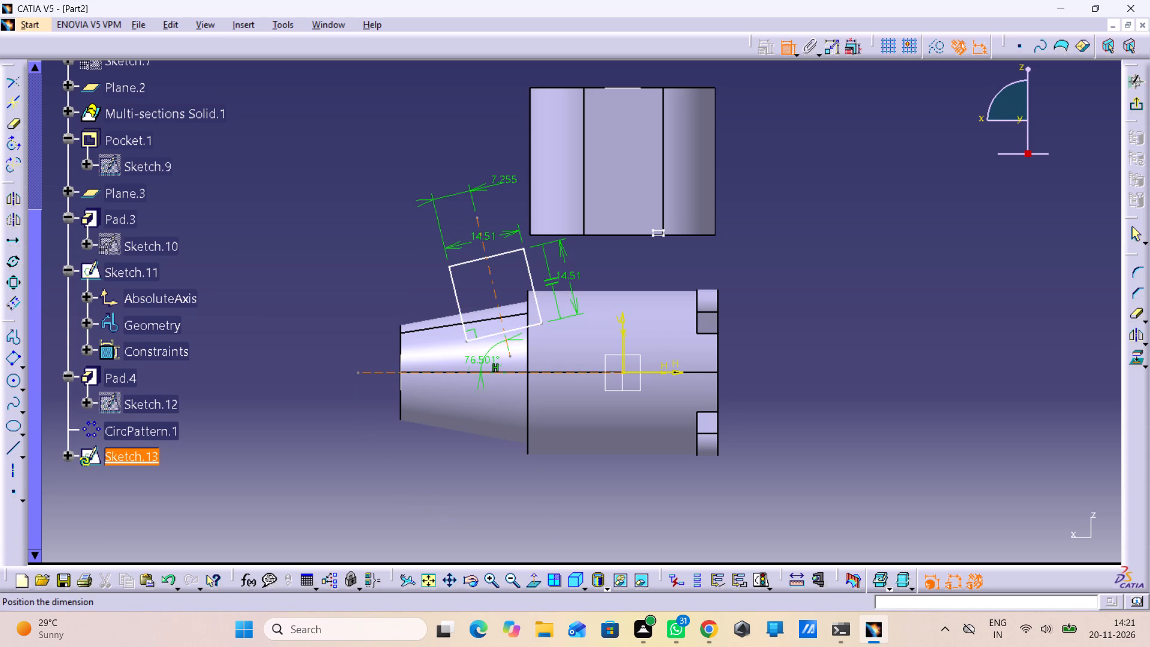
pyautogui.click(485, 360)
pyautogui.doubleClick(485, 354)
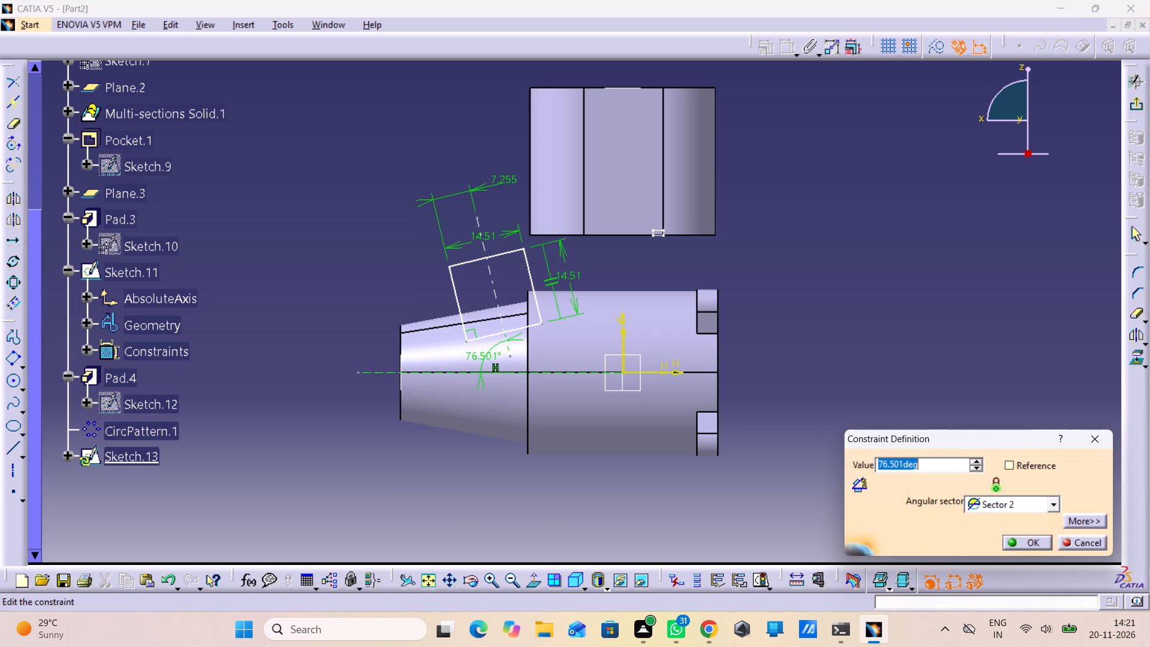
pyautogui.write('64')
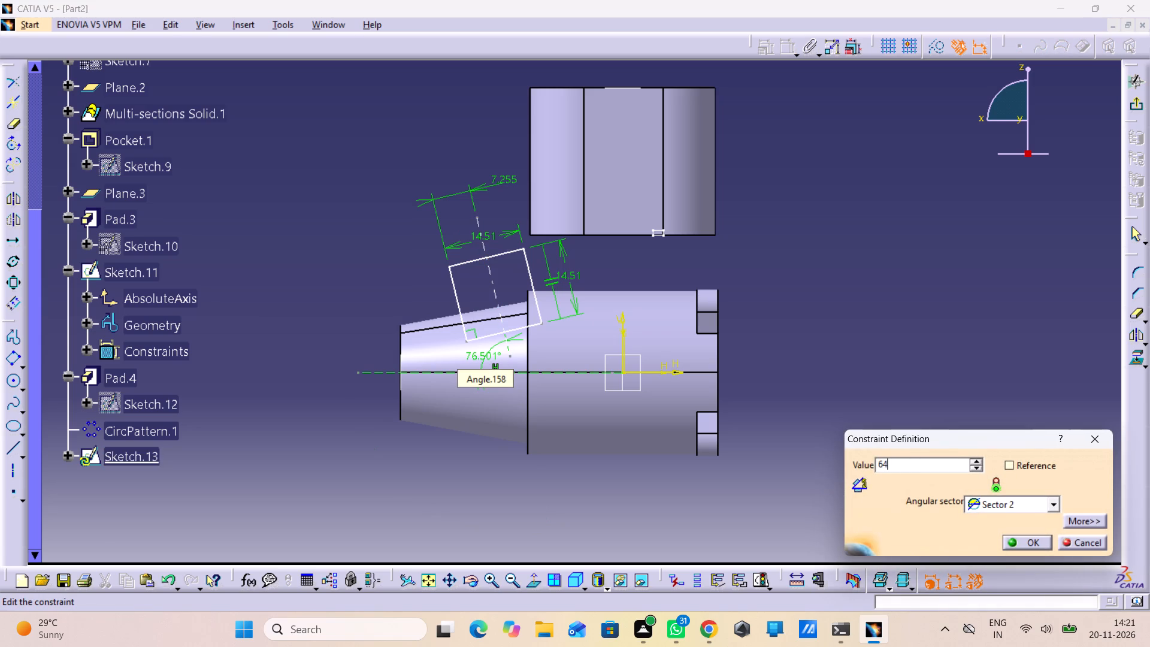
pyautogui.press('Return')
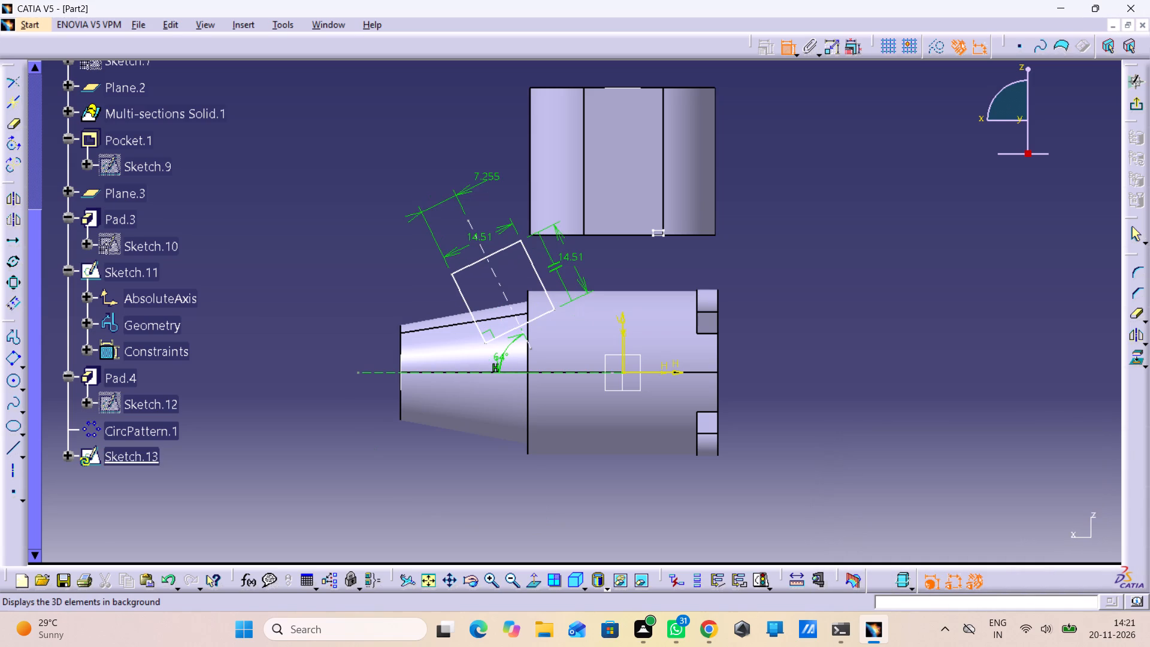
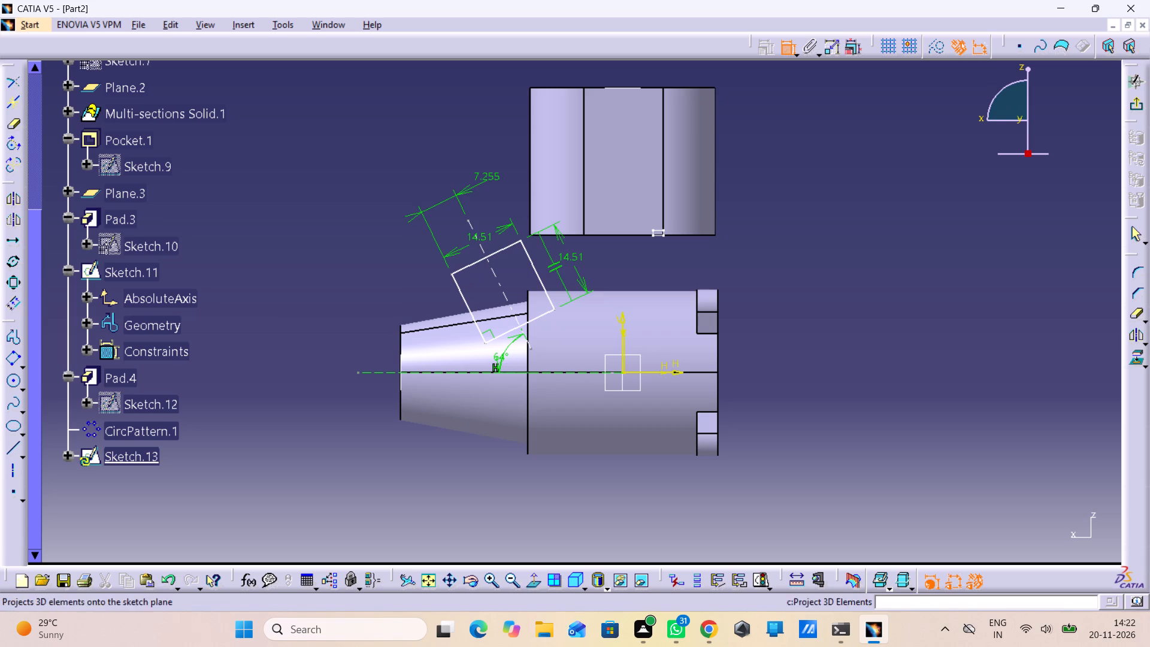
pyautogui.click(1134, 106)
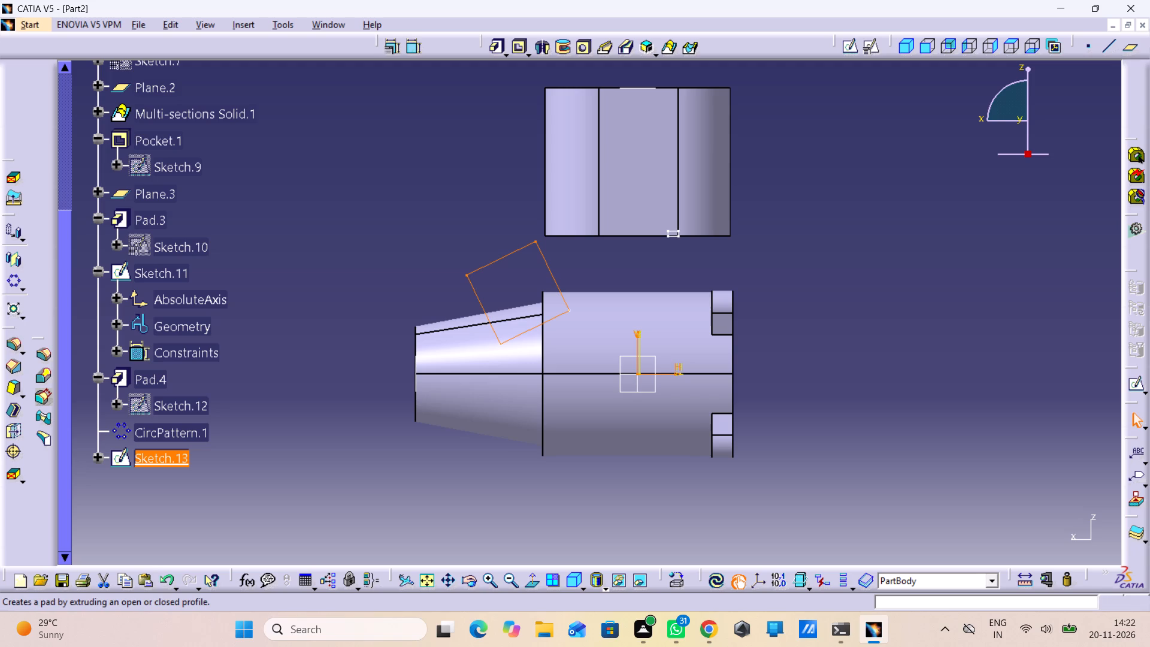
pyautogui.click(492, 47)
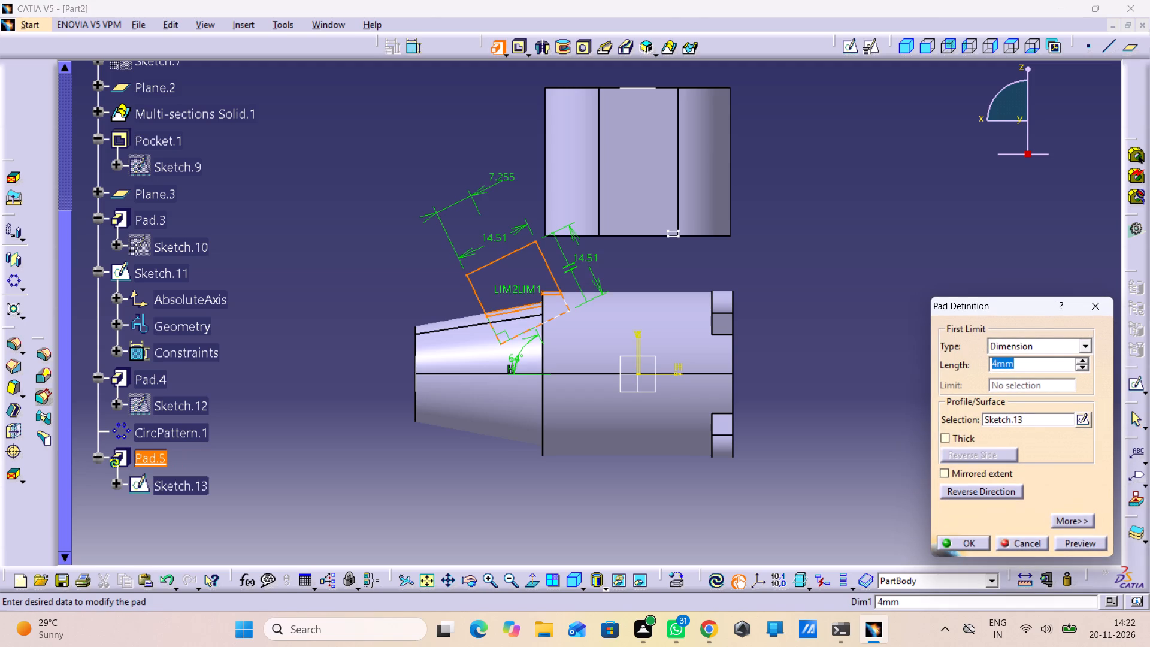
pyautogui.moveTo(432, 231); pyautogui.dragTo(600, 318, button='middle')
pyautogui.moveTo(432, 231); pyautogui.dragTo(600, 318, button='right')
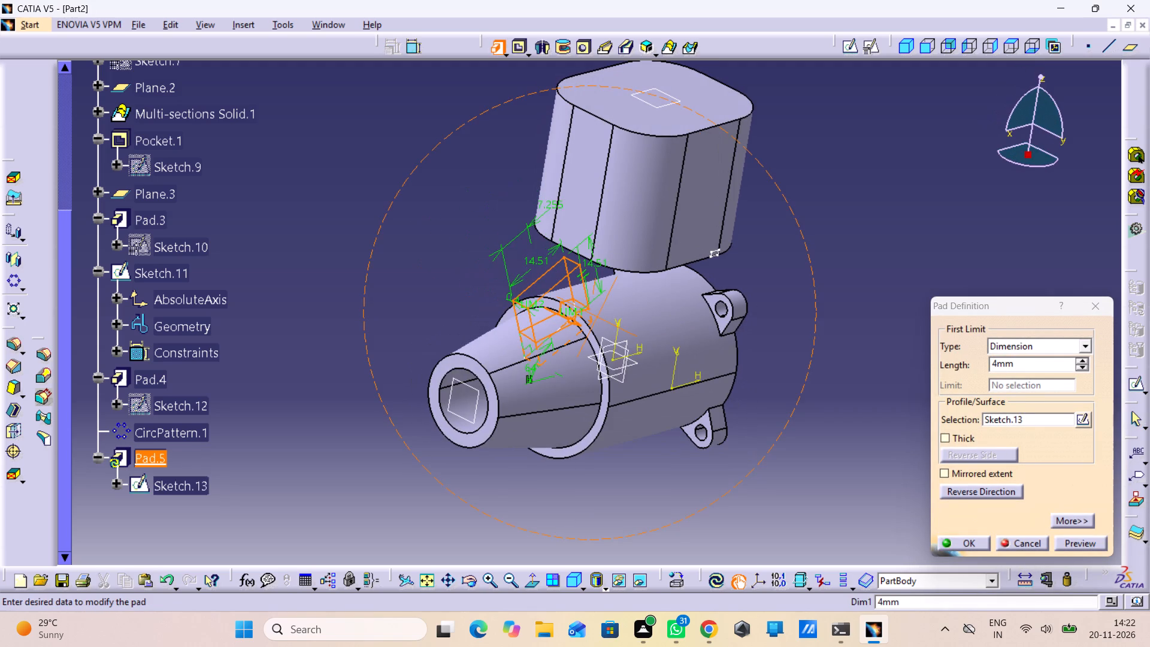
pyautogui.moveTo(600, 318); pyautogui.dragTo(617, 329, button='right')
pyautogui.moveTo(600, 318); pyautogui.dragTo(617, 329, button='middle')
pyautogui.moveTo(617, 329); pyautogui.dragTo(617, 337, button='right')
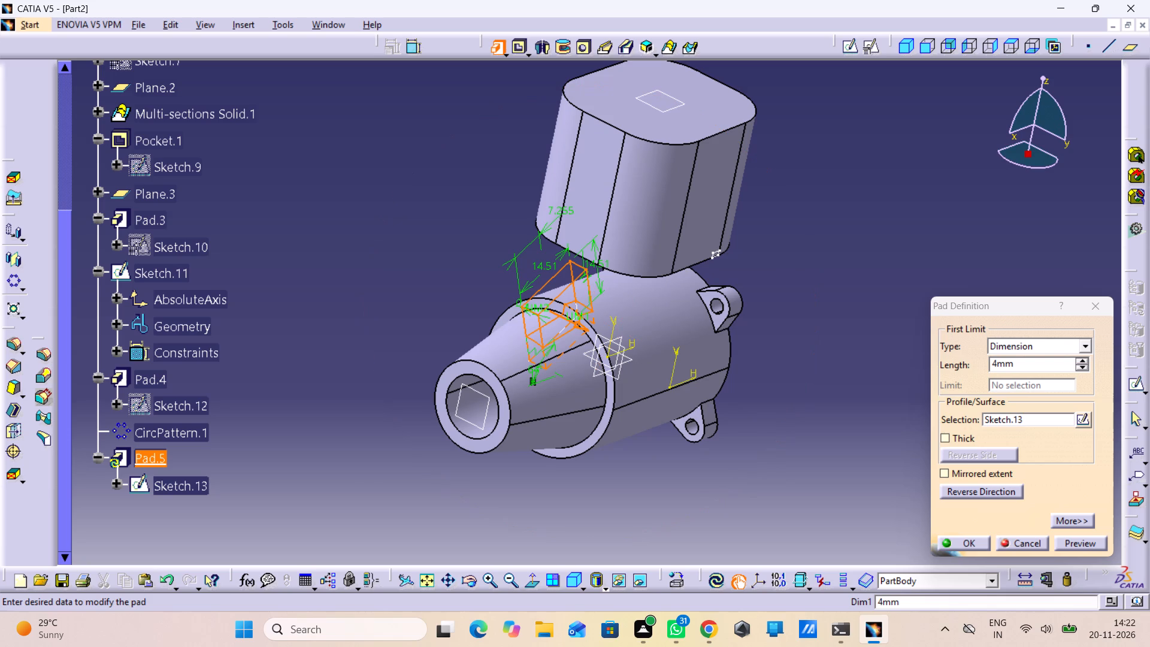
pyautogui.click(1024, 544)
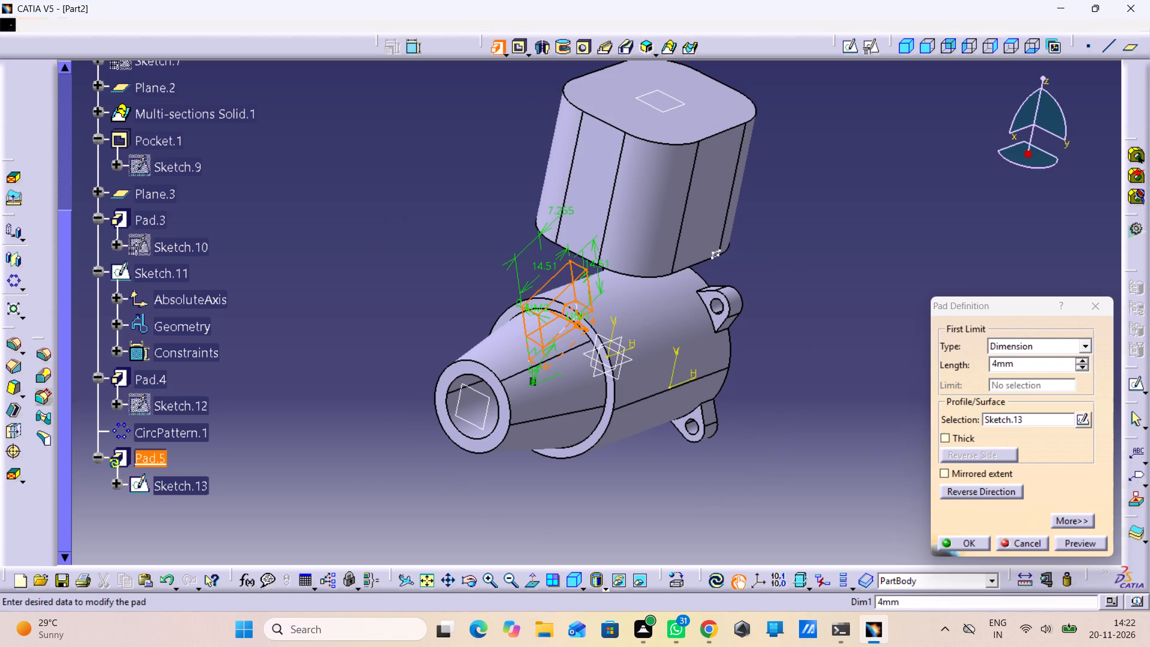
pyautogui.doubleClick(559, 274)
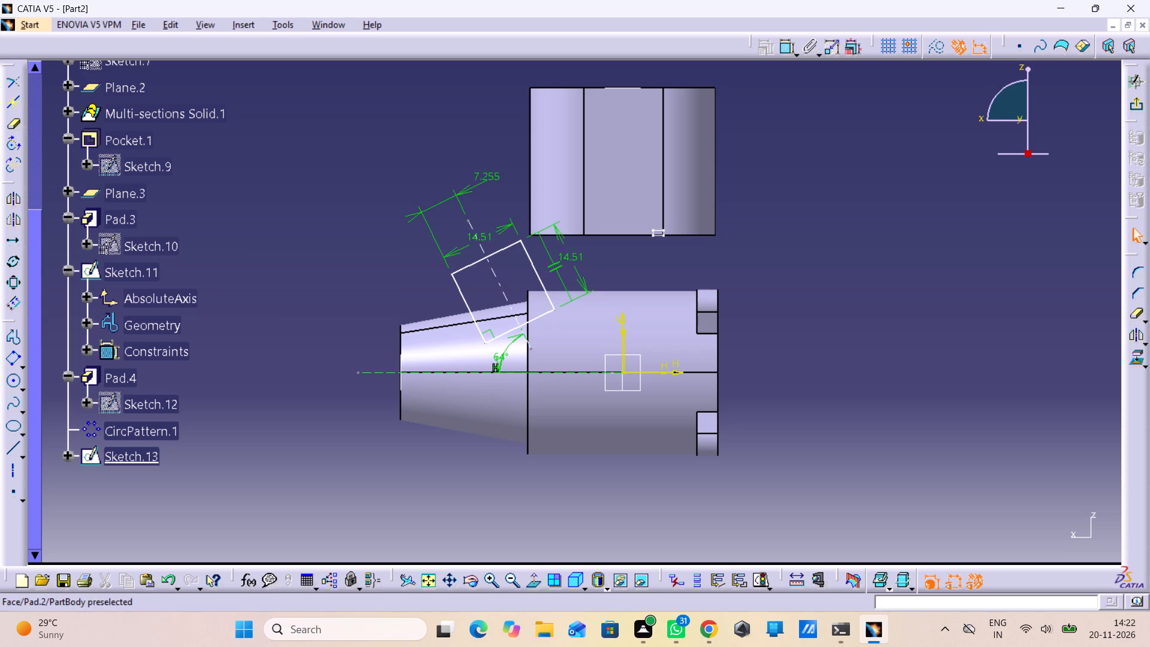
# Constrain the square's two tilted side edges symmetric about the tilted axis line between them.
pyautogui.click(472, 319)
pyautogui.click(540, 273)
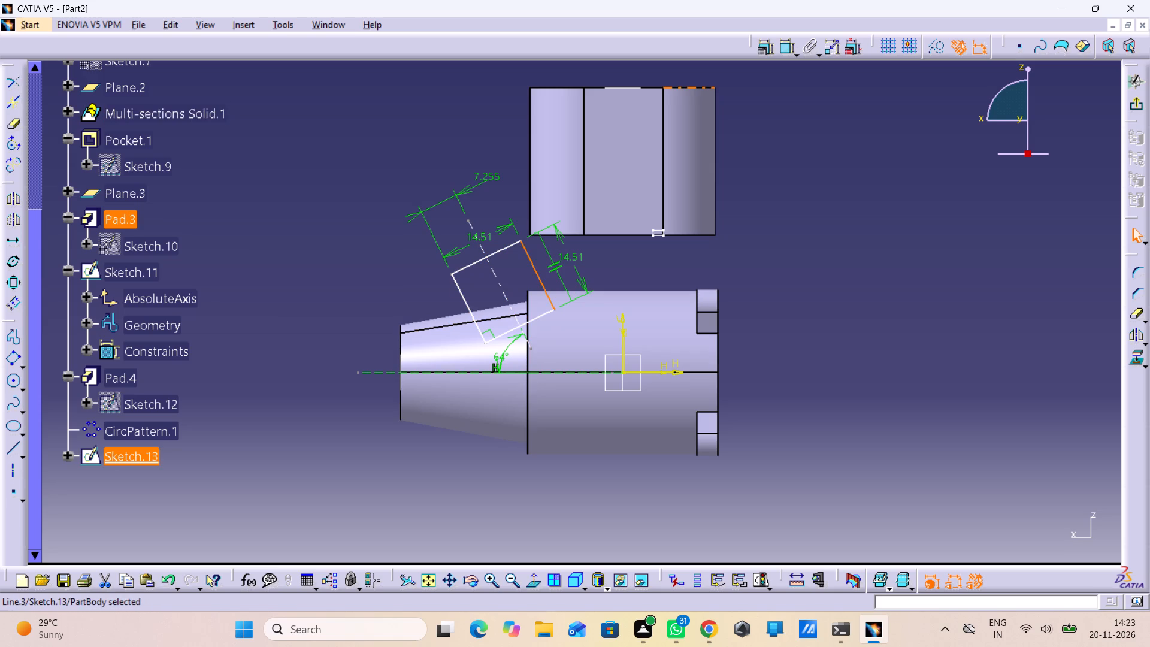
pyautogui.doubleClick(782, 50)
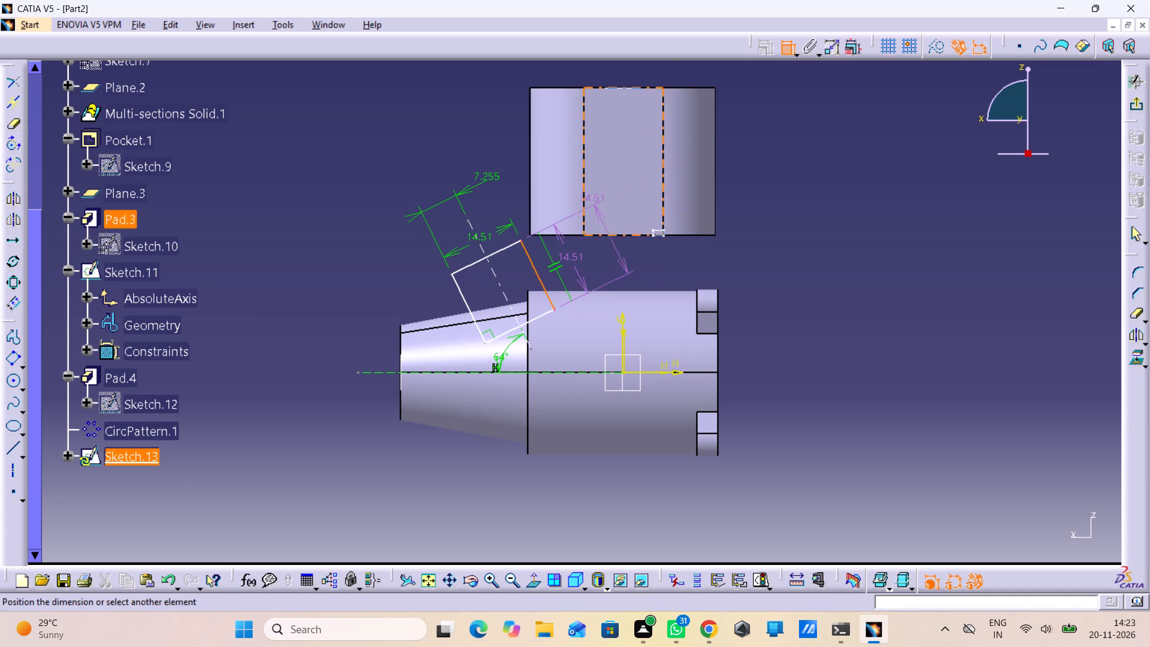
pyautogui.click(471, 318)
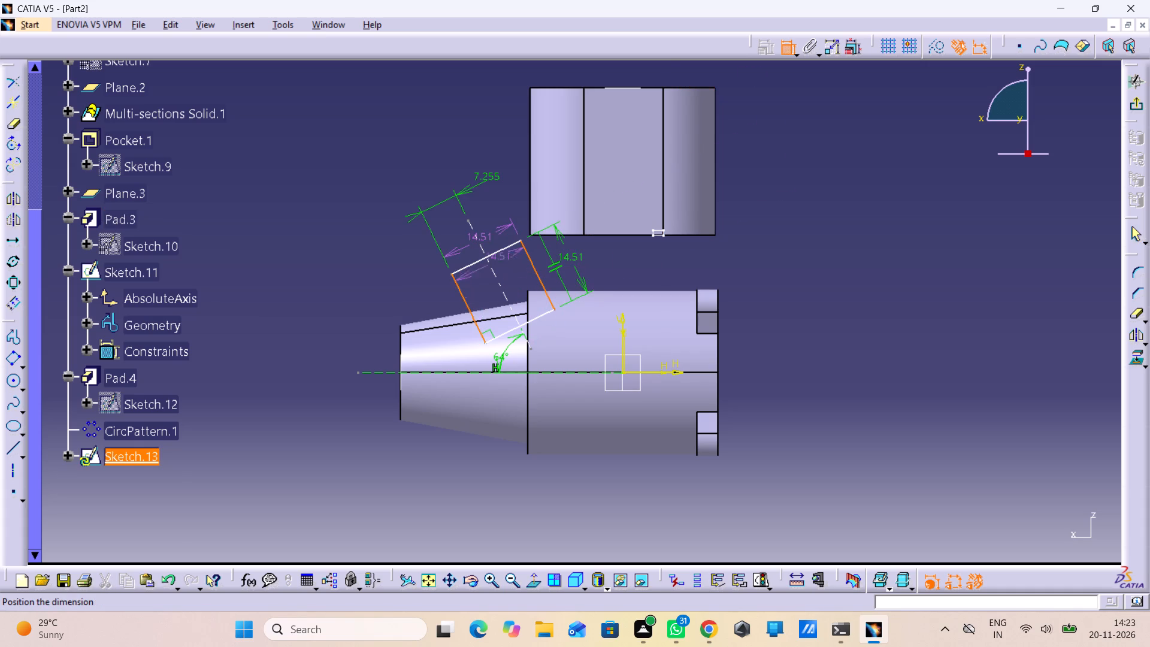
pyautogui.rightClick(437, 154)
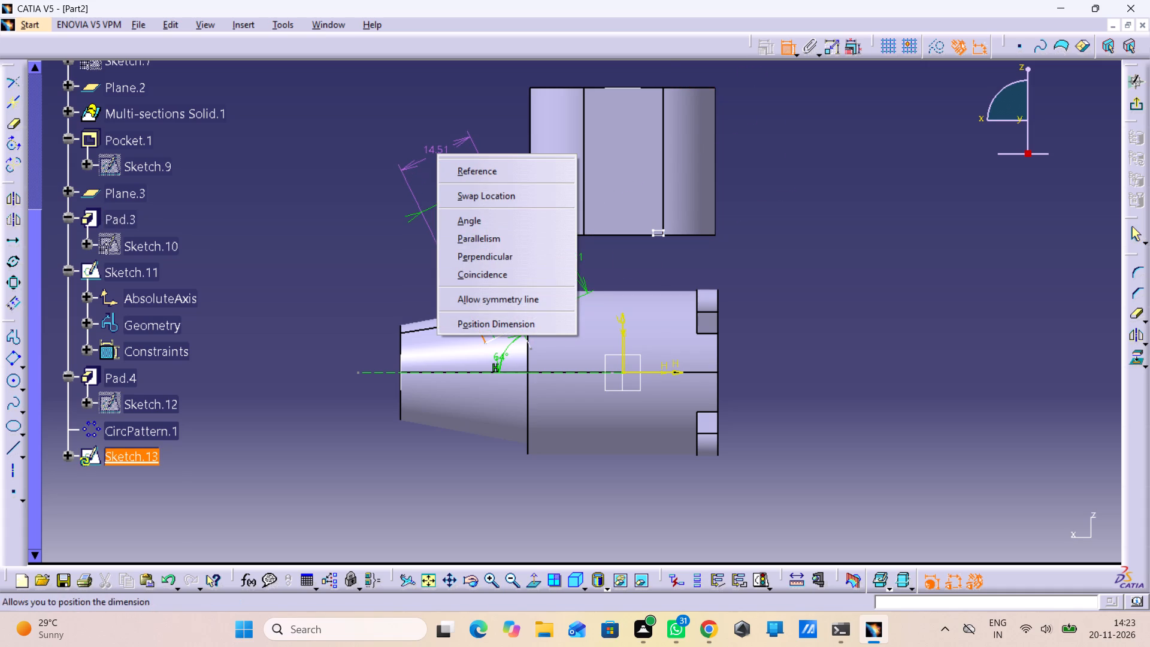
pyautogui.click(523, 301)
pyautogui.click(495, 270)
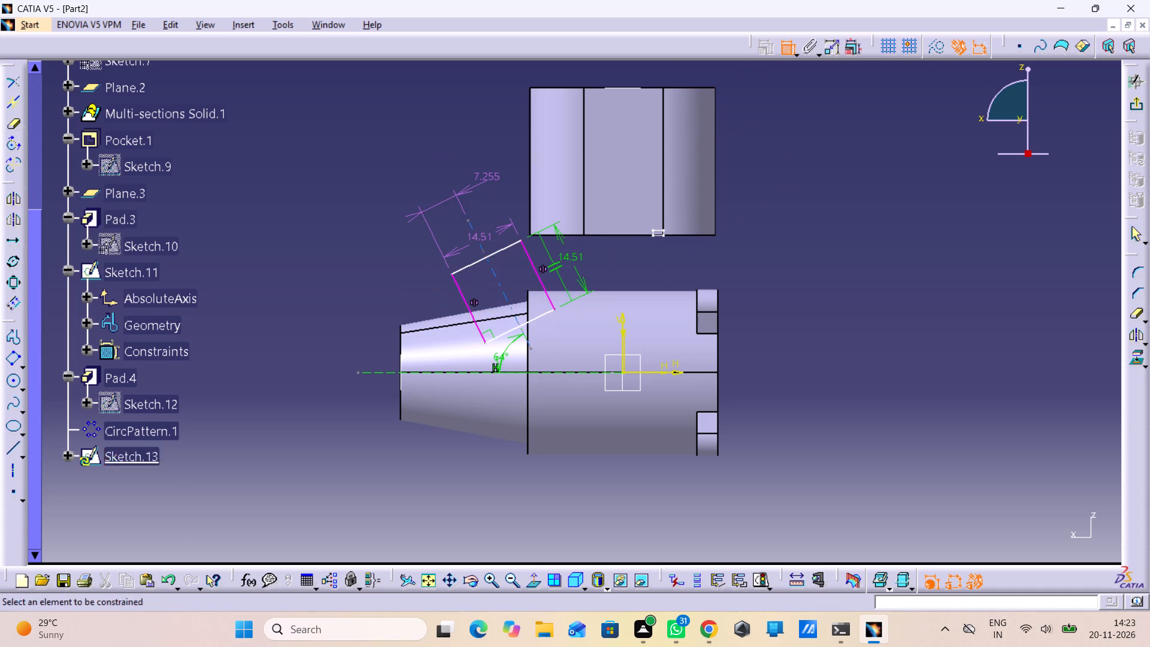
# Delete the 14.51 mm dimension between the square's two side edges.
pyautogui.rightClick(497, 229)
pyautogui.click(615, 527)
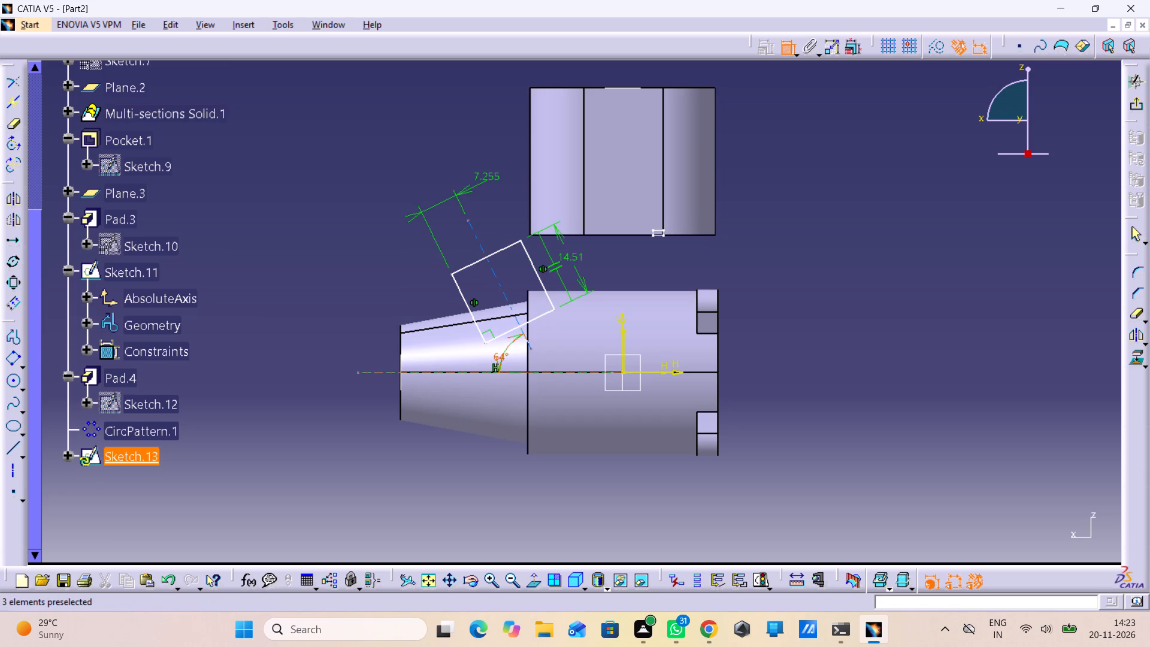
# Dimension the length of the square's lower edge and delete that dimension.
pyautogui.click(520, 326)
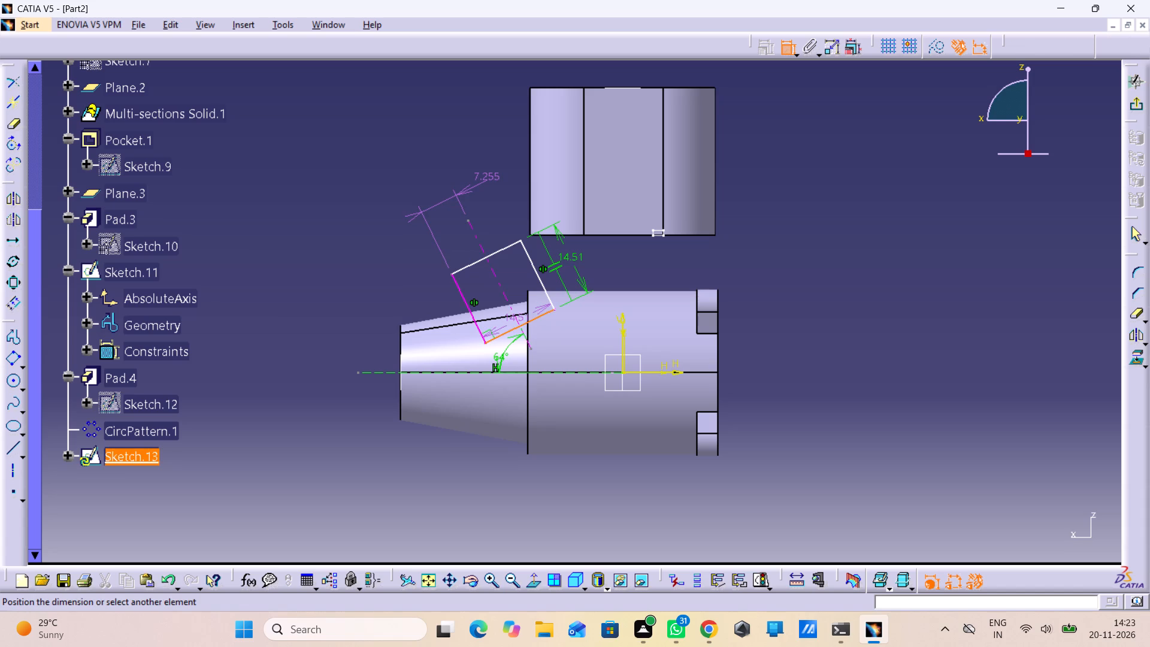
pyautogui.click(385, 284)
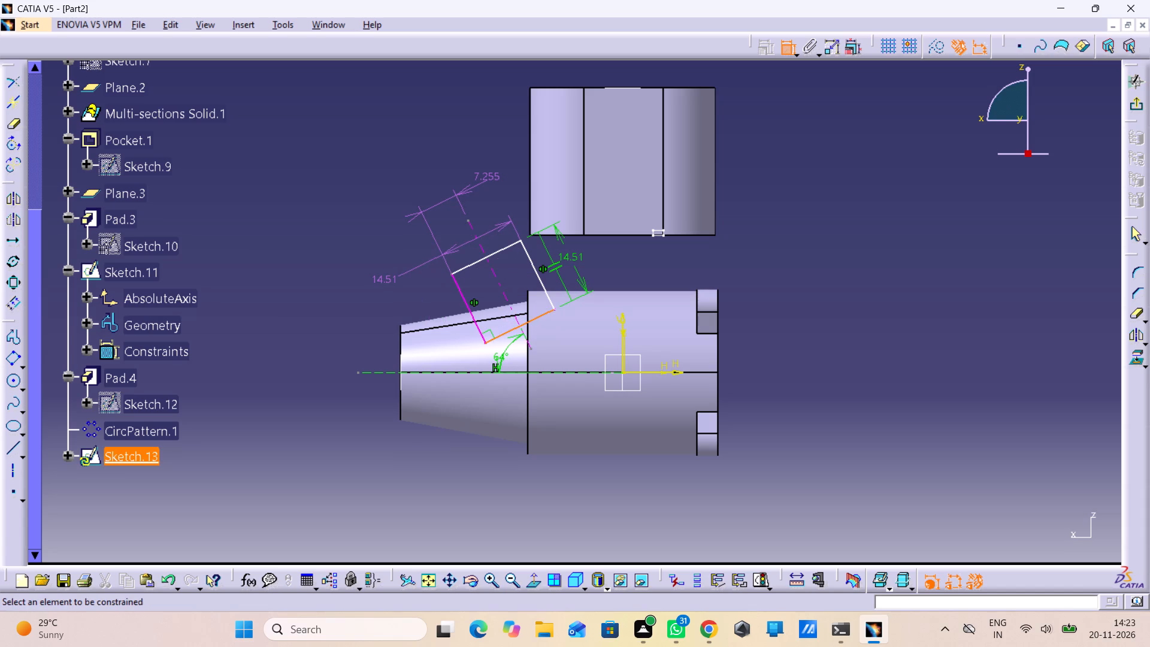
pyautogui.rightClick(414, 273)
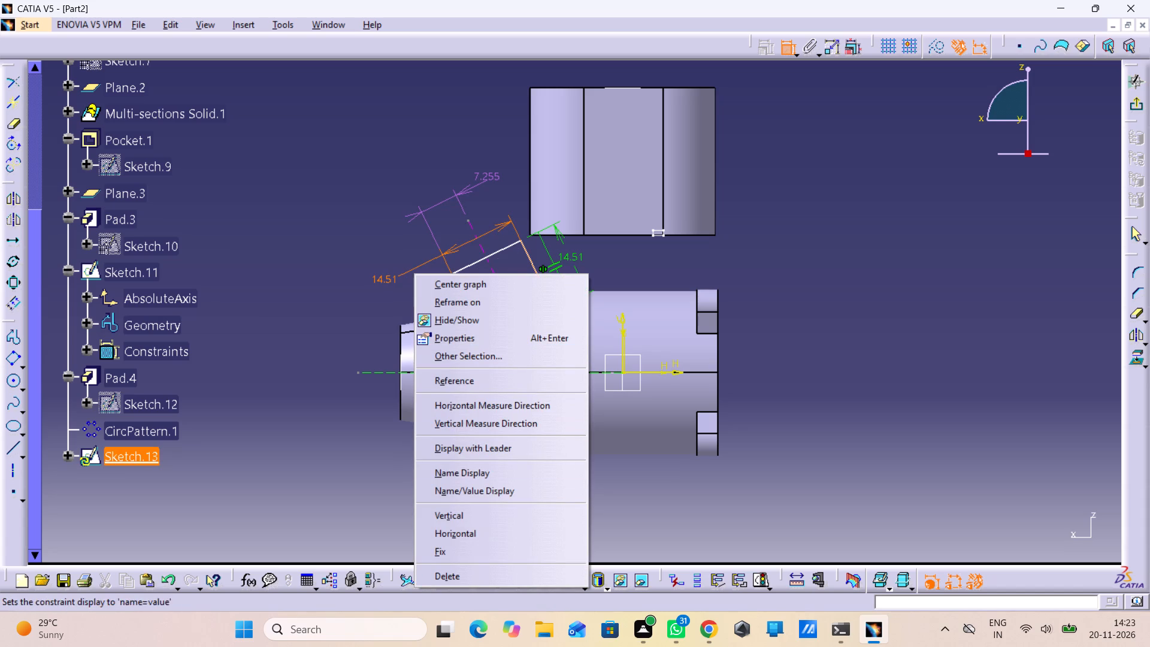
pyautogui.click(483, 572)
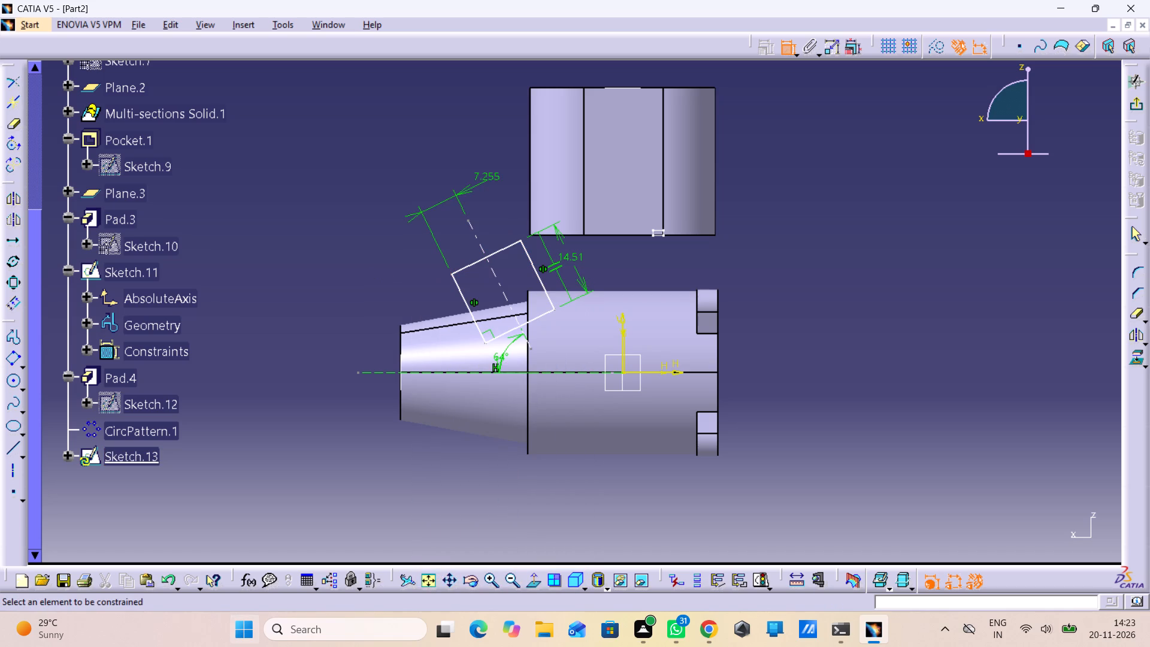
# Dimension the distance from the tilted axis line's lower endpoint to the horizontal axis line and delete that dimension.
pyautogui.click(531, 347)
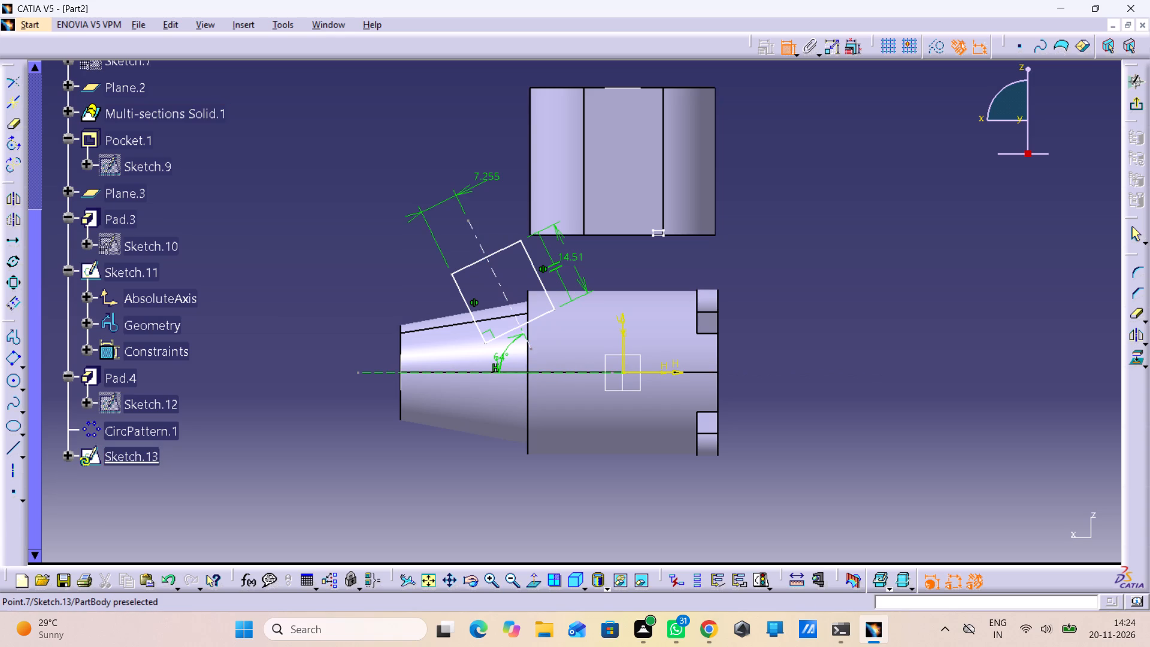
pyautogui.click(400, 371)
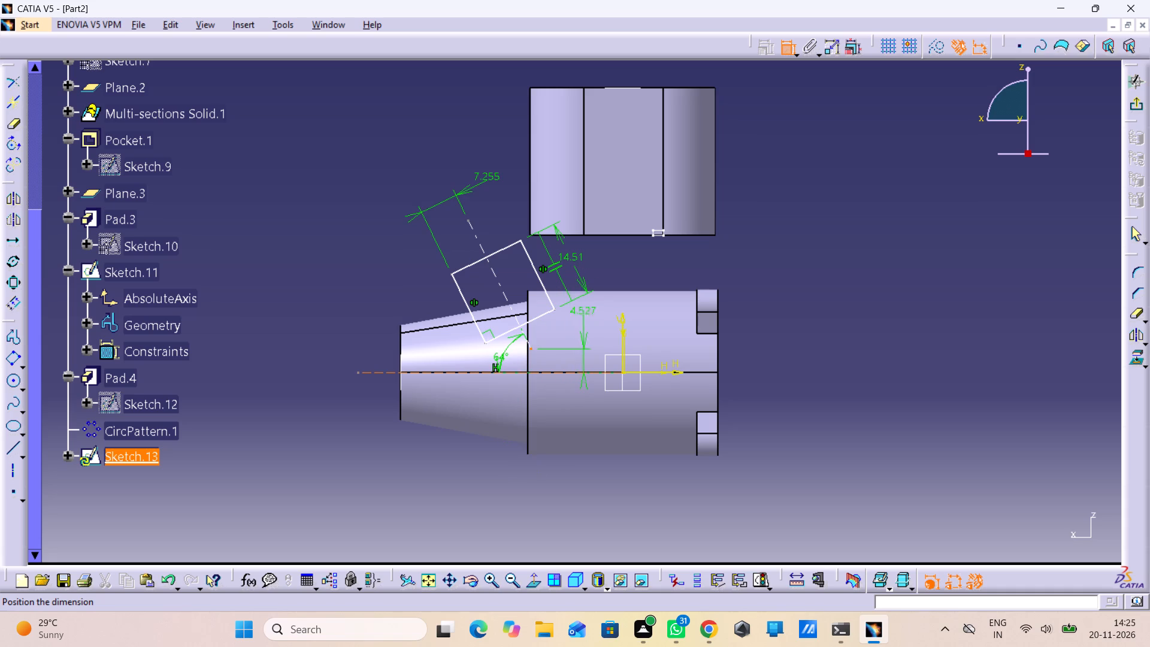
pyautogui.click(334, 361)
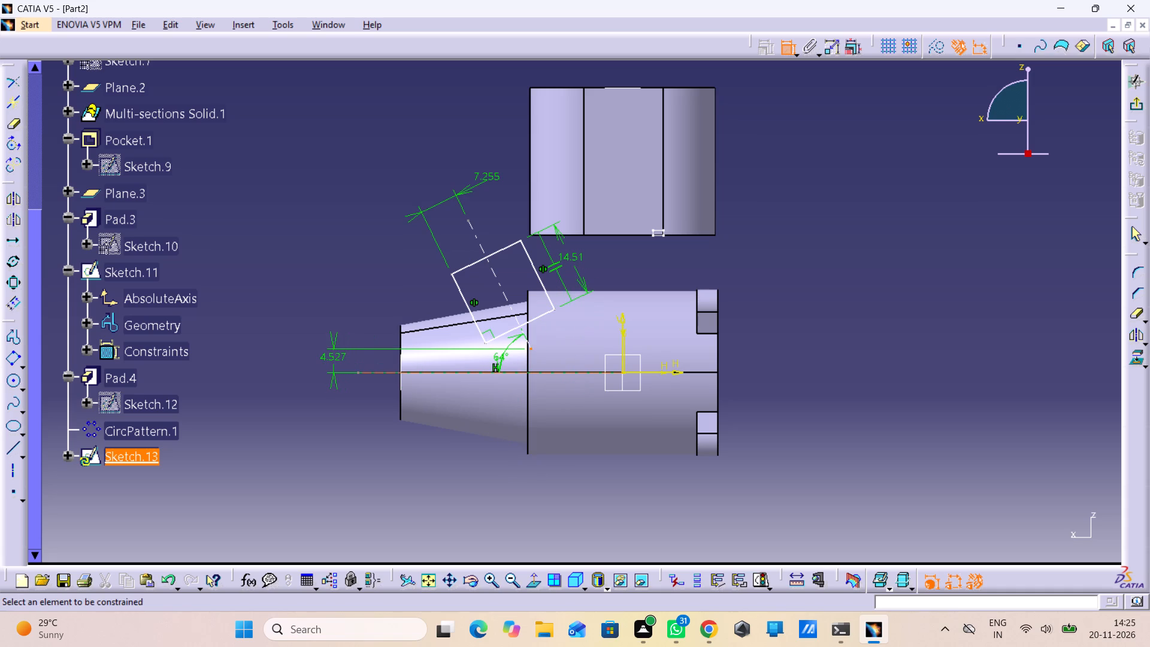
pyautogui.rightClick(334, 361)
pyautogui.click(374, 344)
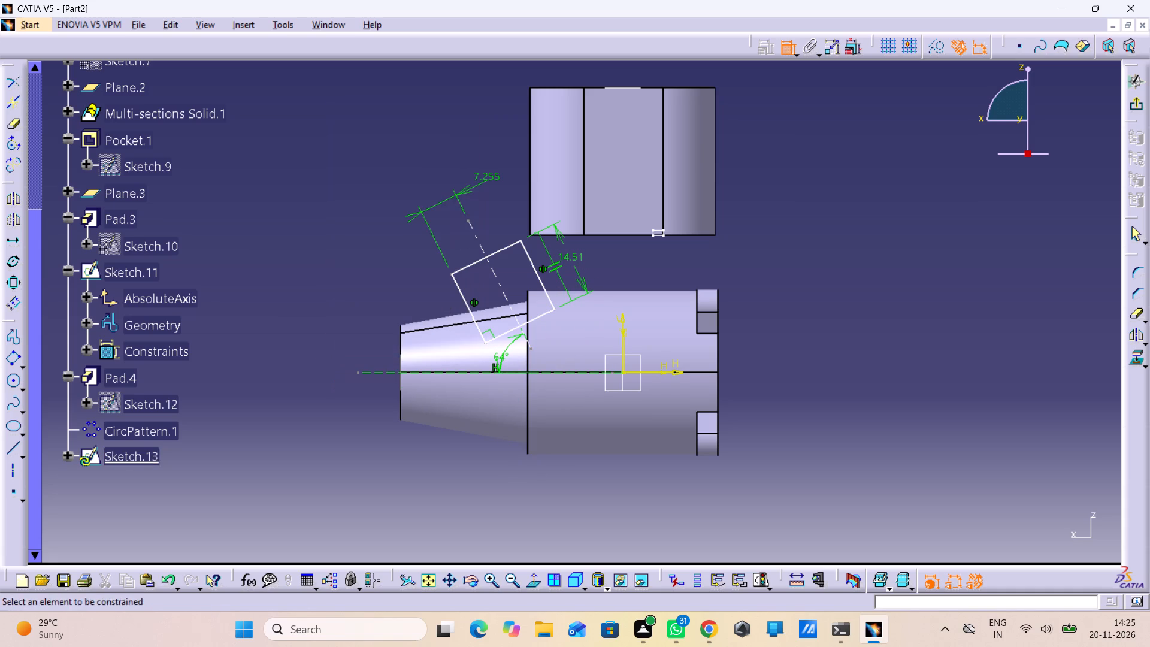
# Delete the 14.51 mm dimension along the square's side edge farthest from the narrow end.
pyautogui.rightClick(574, 256)
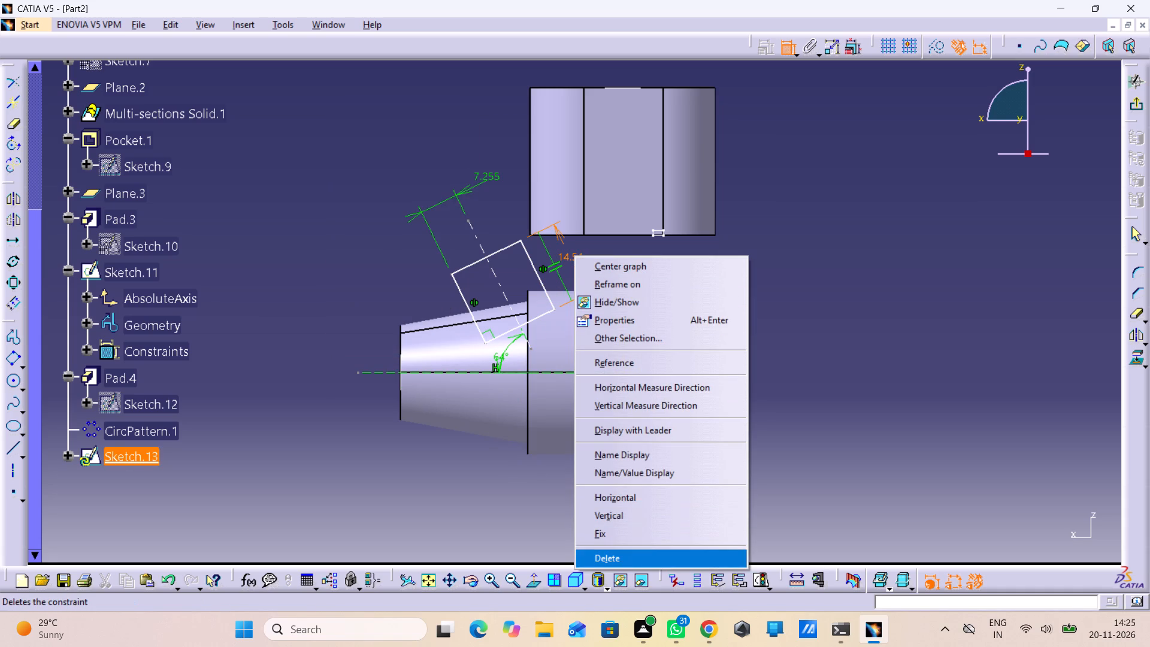
pyautogui.click(648, 555)
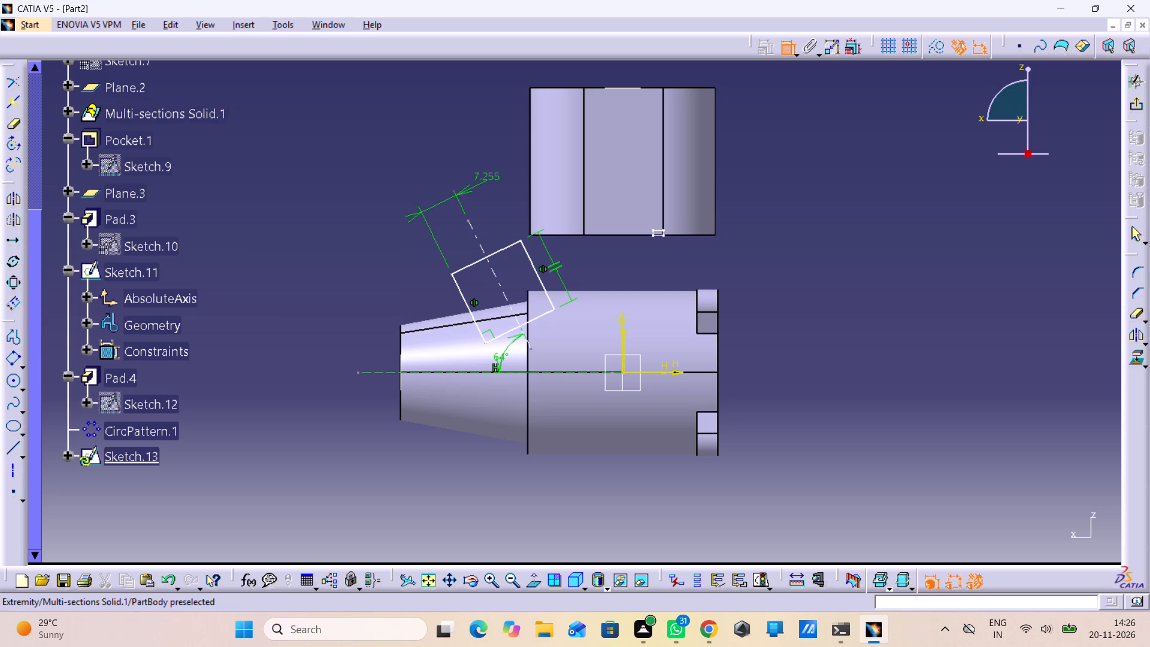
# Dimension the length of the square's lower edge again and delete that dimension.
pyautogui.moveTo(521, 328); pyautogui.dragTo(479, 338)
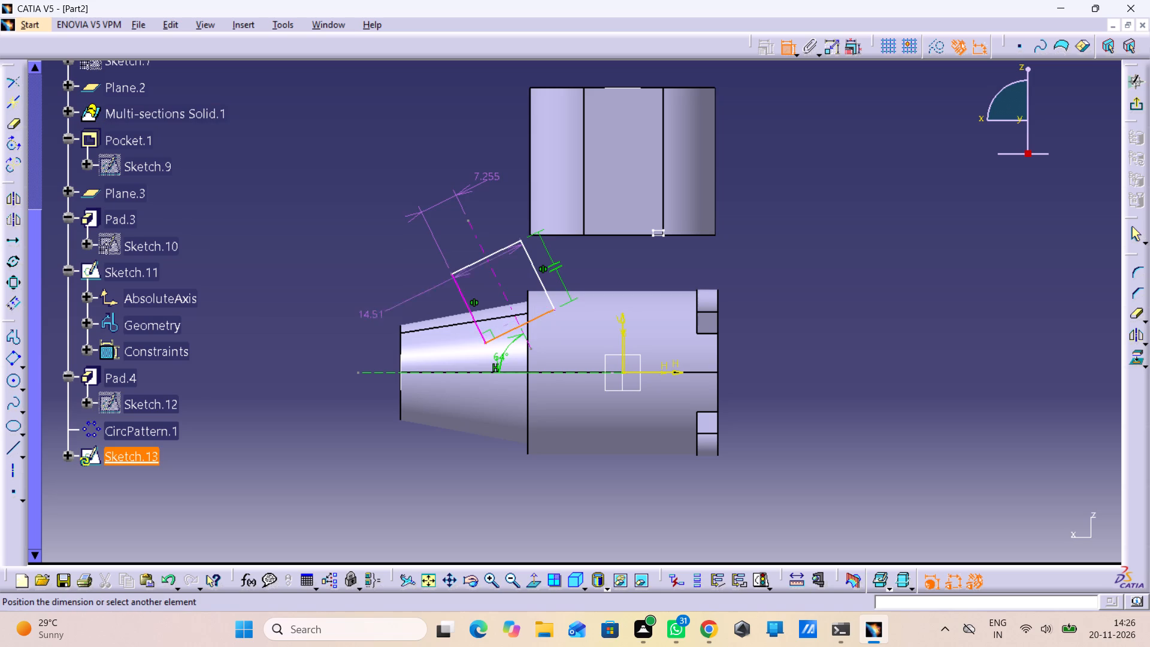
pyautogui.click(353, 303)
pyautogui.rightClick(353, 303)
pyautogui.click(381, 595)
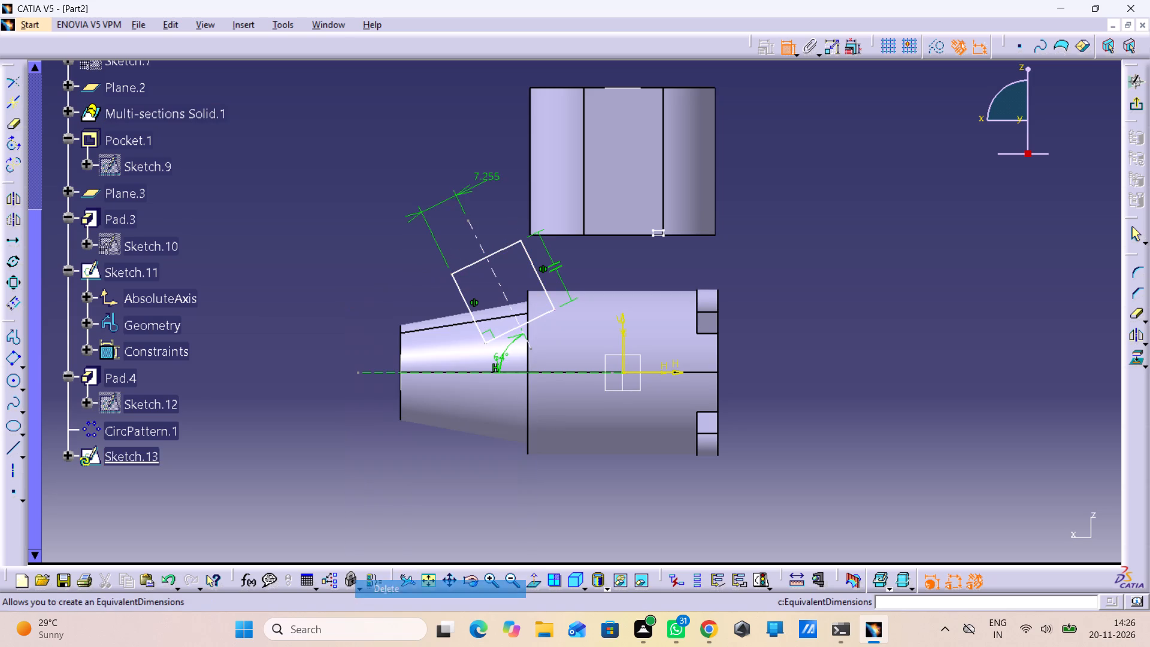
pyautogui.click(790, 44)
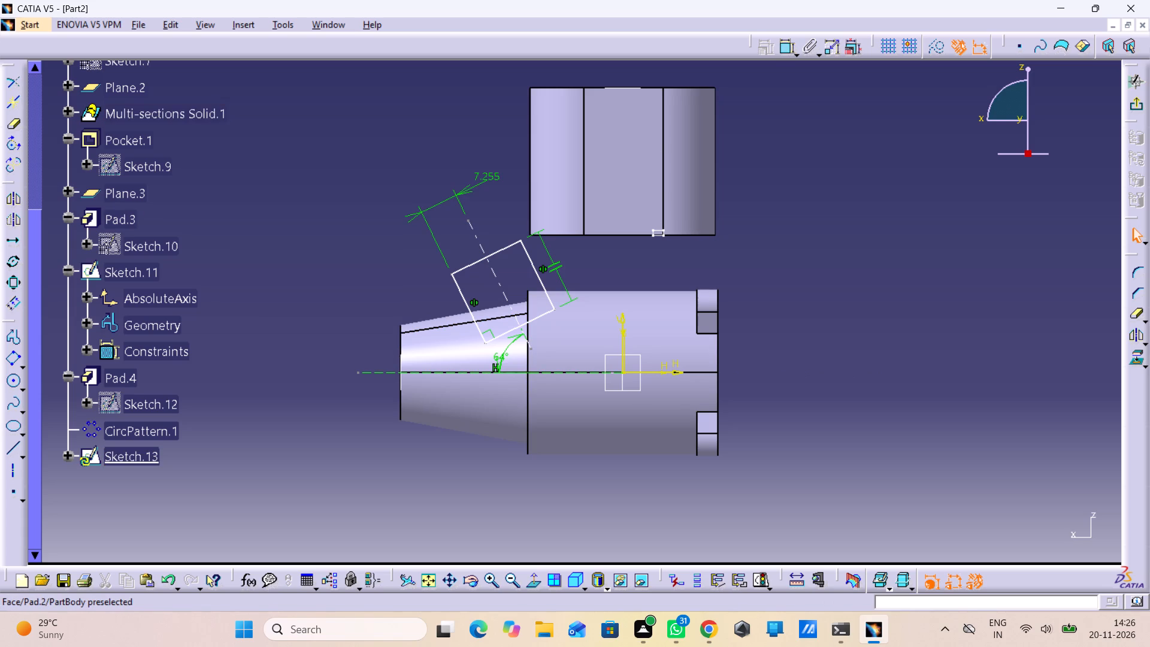
# Move the tilted axis line's lower endpoint, shifting the square towards the taper's narrow end and closer to the horizontal axis line.
pyautogui.moveTo(530, 347); pyautogui.dragTo(504, 350)
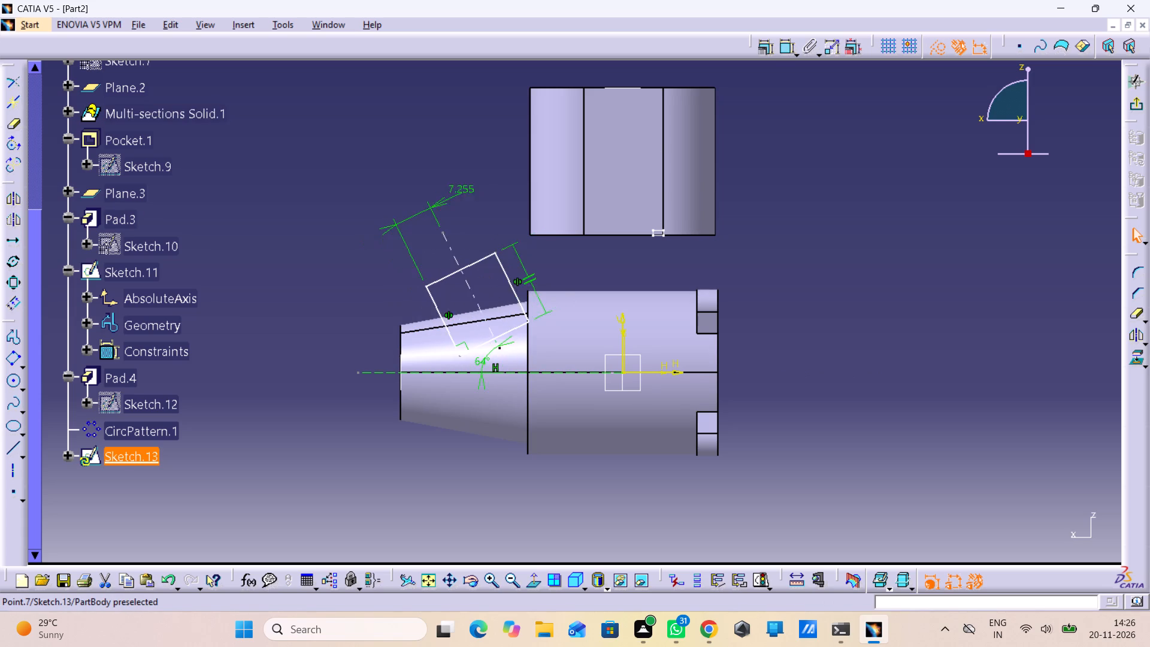
pyautogui.moveTo(504, 350); pyautogui.dragTo(504, 358)
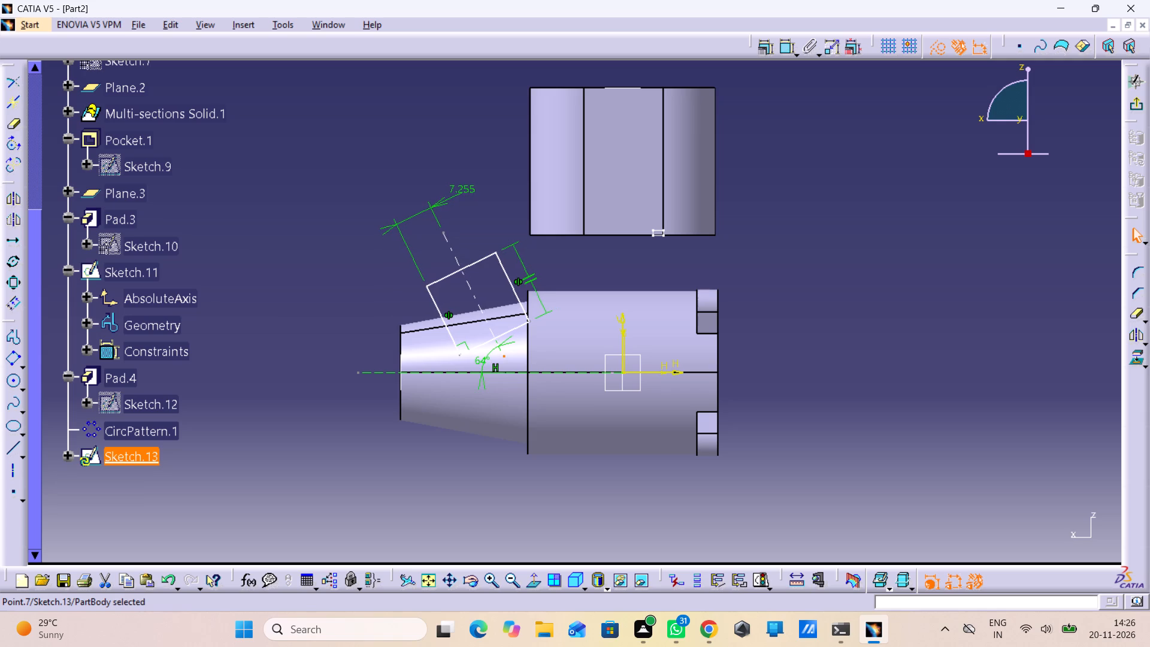
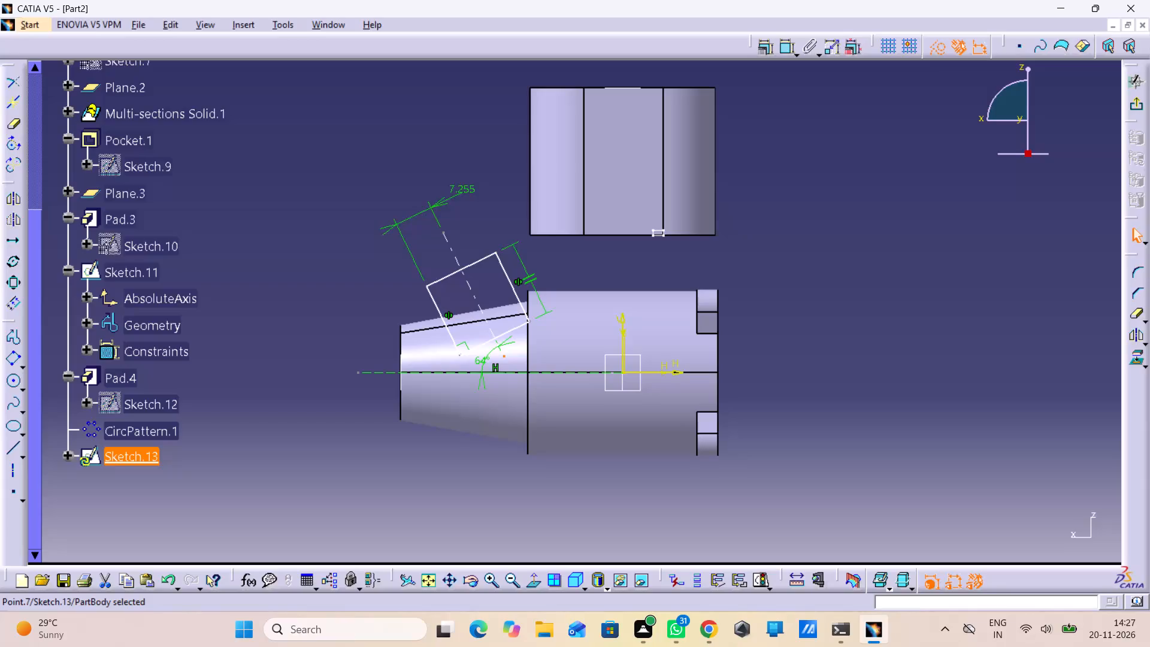
# Clear the current selection in the square's sketch.
pyautogui.click(813, 236)
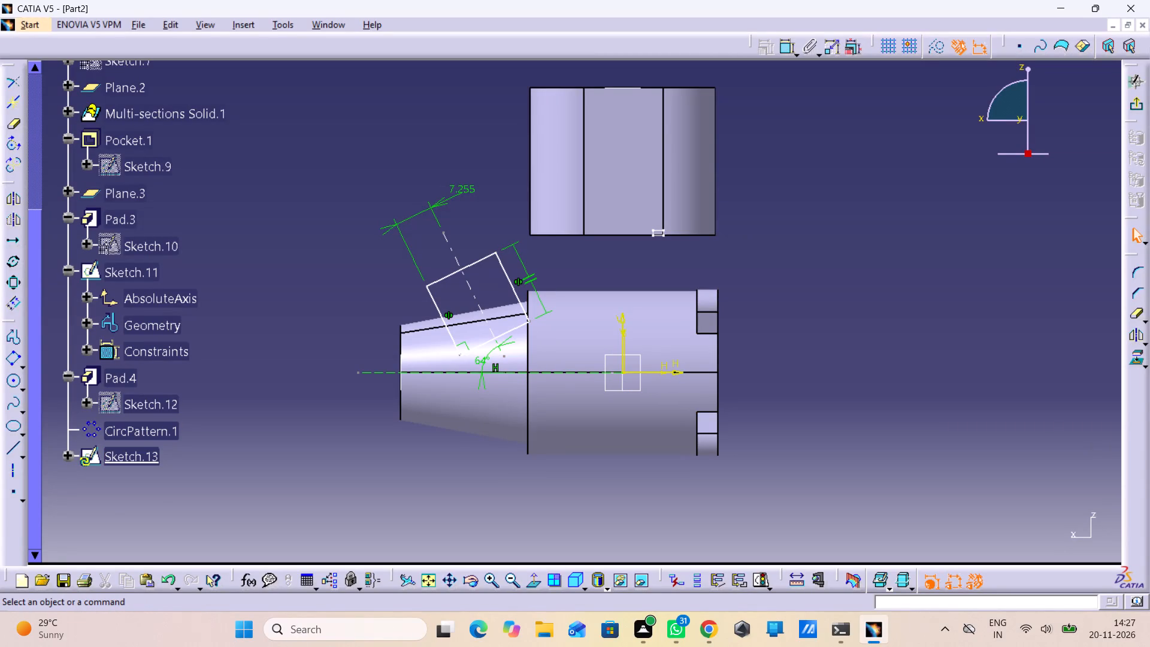
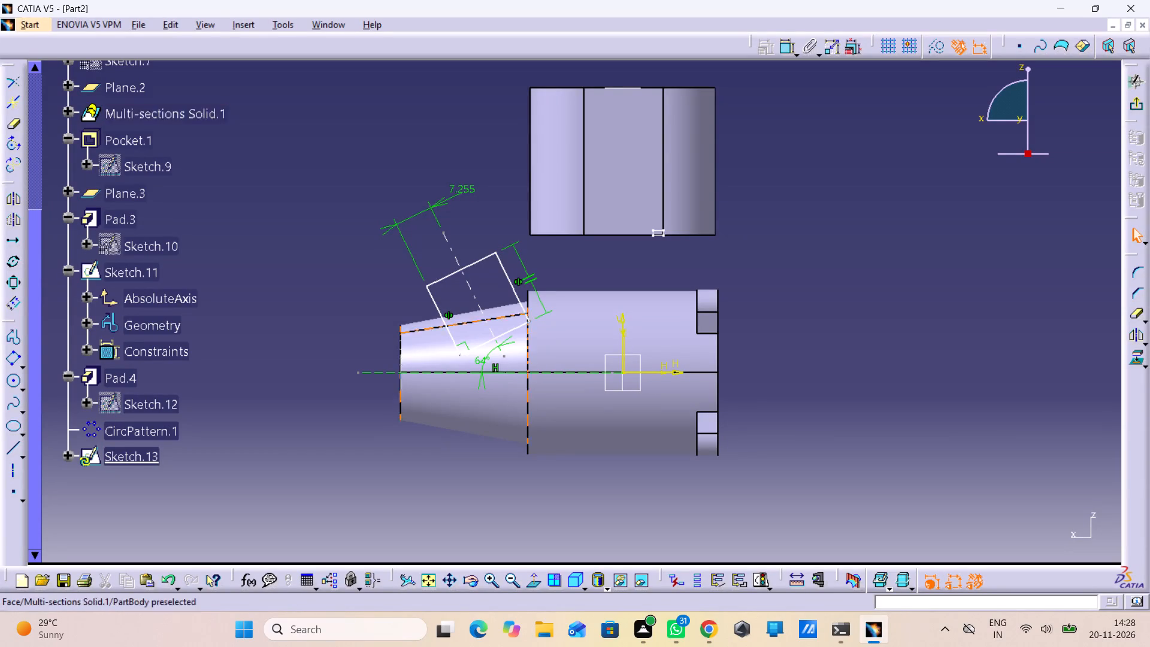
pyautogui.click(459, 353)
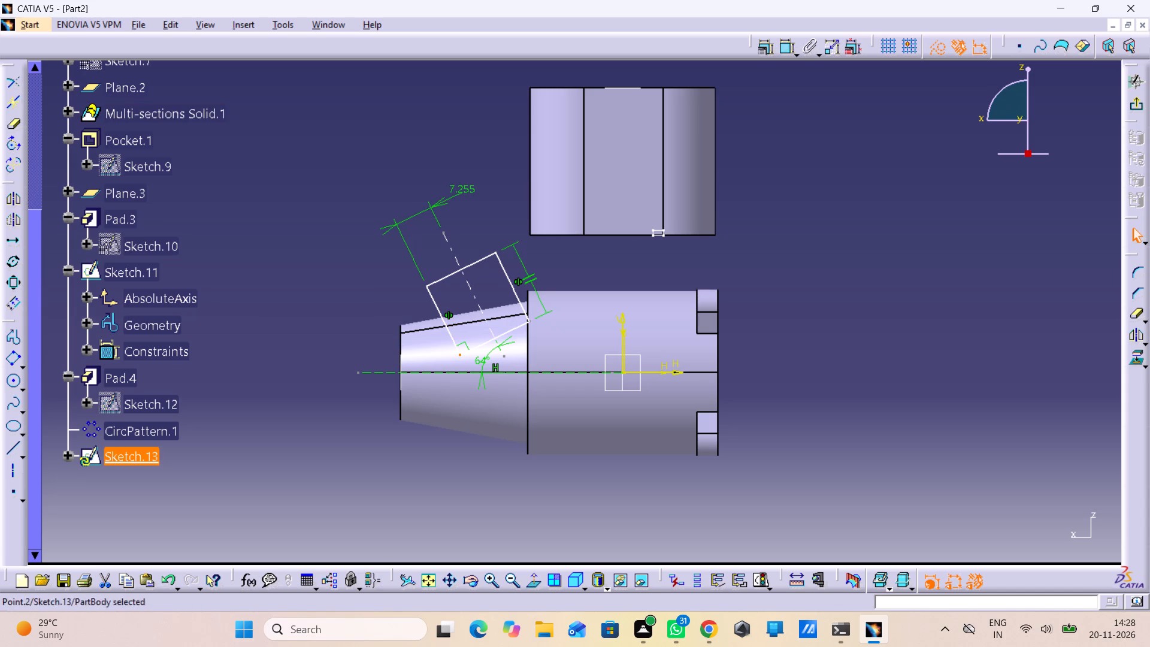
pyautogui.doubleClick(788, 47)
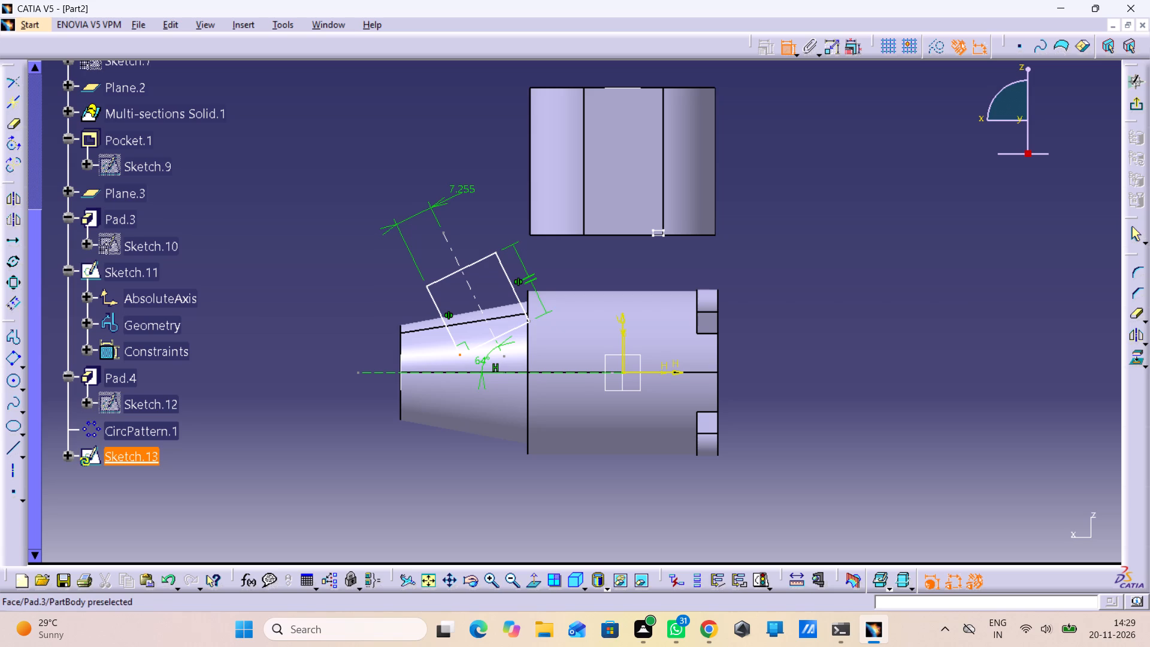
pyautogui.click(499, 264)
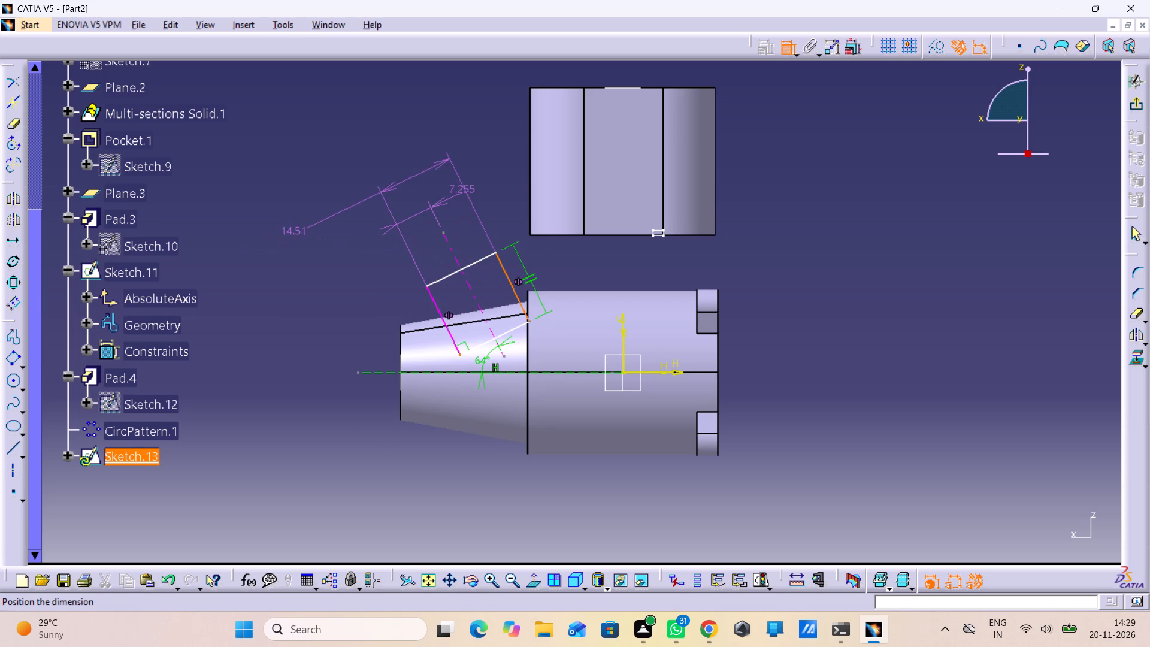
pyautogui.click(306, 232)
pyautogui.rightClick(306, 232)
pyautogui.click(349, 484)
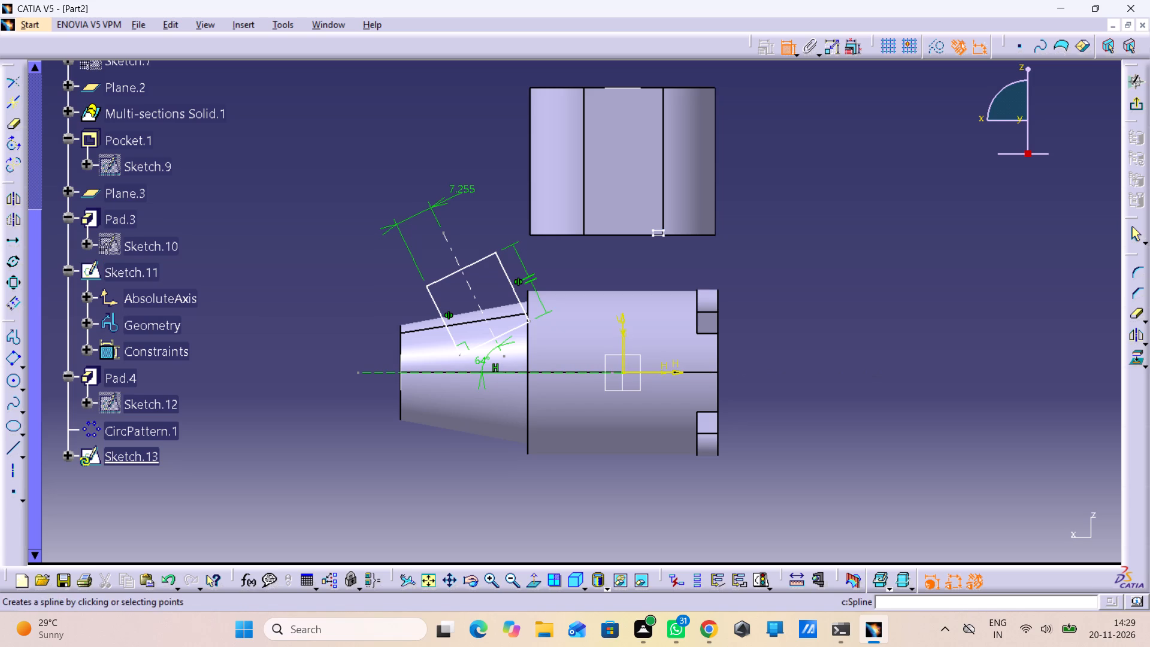
# Dimension the length of the square's side nearest the cylinder and set it to 13 mm.
pyautogui.click(501, 269)
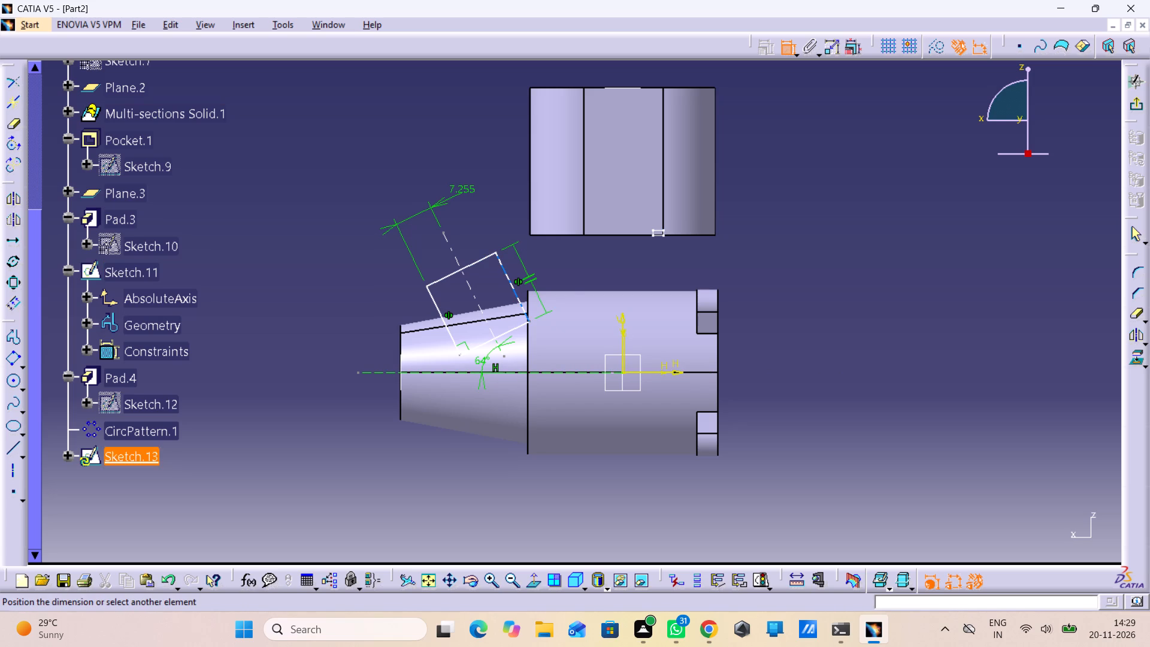
pyautogui.click(561, 276)
pyautogui.doubleClick(561, 276)
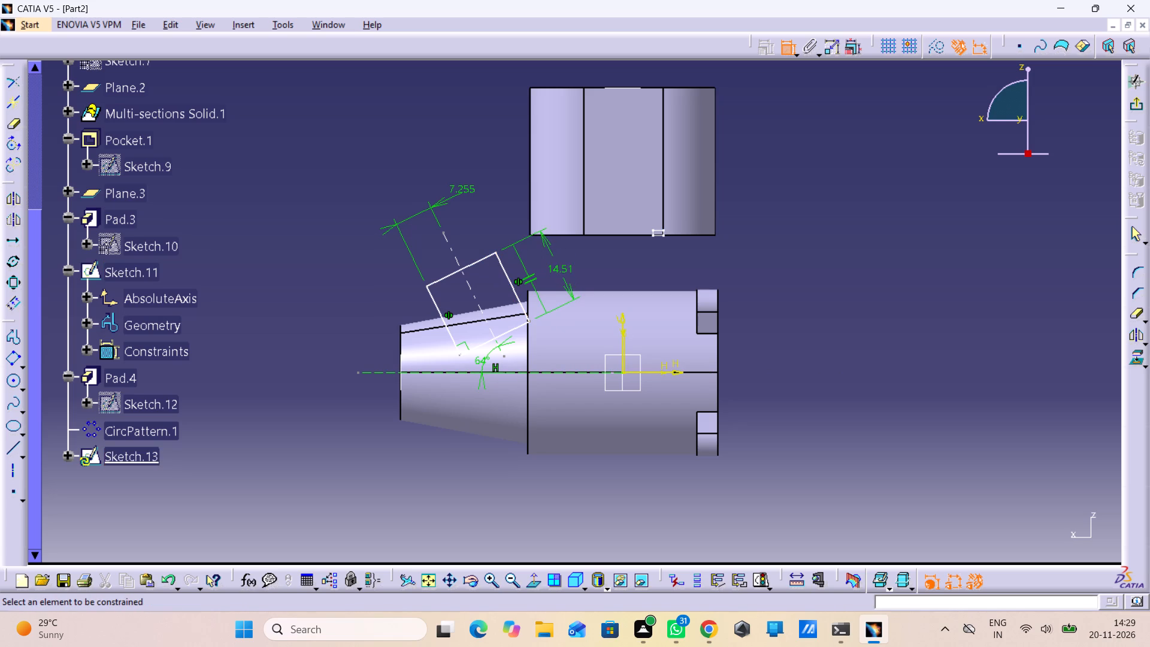
pyautogui.doubleClick(561, 276)
pyautogui.write('13')
pyautogui.press('Return')
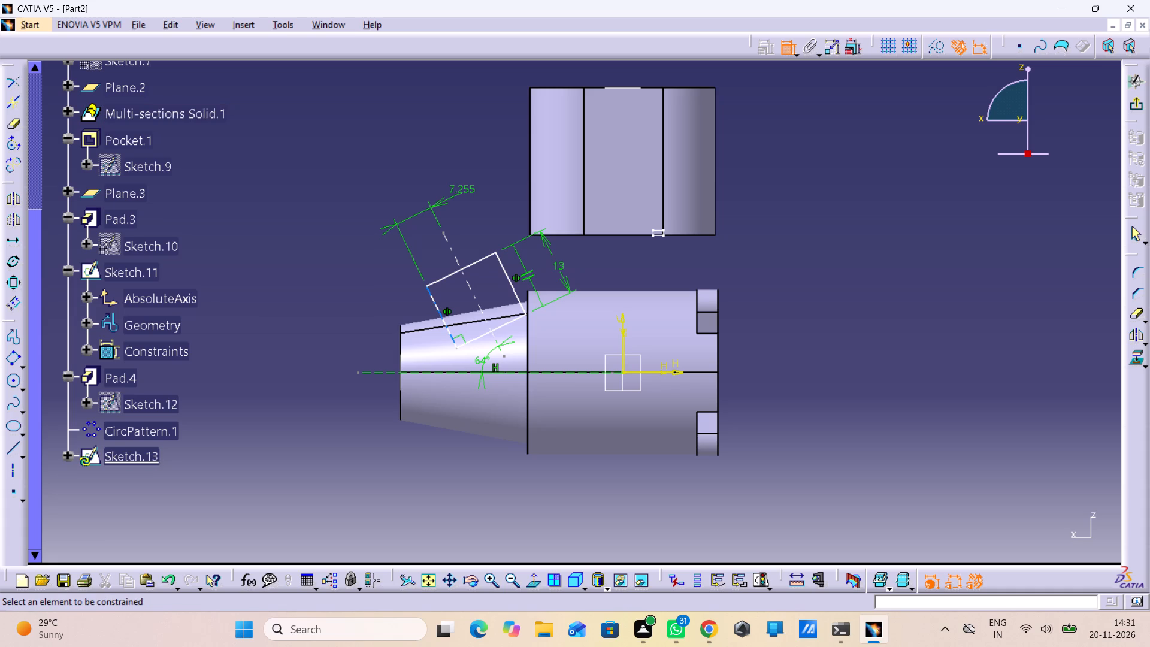
# Dimension the horizontal distance from the taper's narrow end to the tilted rectangle's lowest corner and set it to 8 mm.
pyautogui.moveTo(462, 339); pyautogui.dragTo(419, 237, button='middle')
pyautogui.rightClick(462, 339)
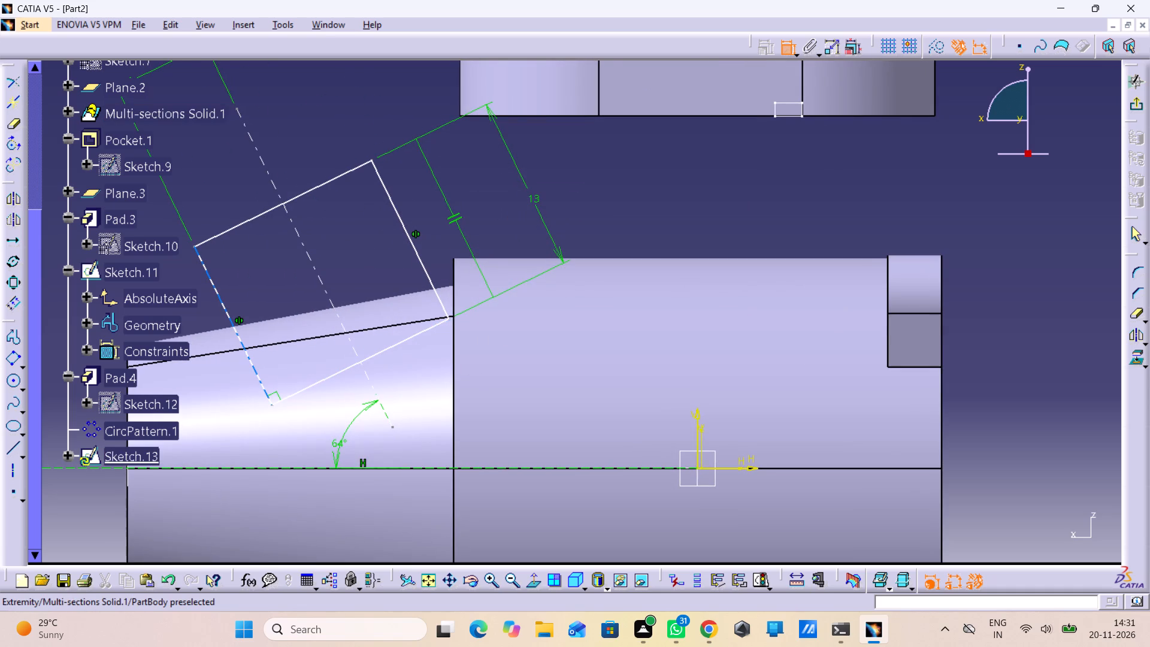
pyautogui.rightClick(278, 398)
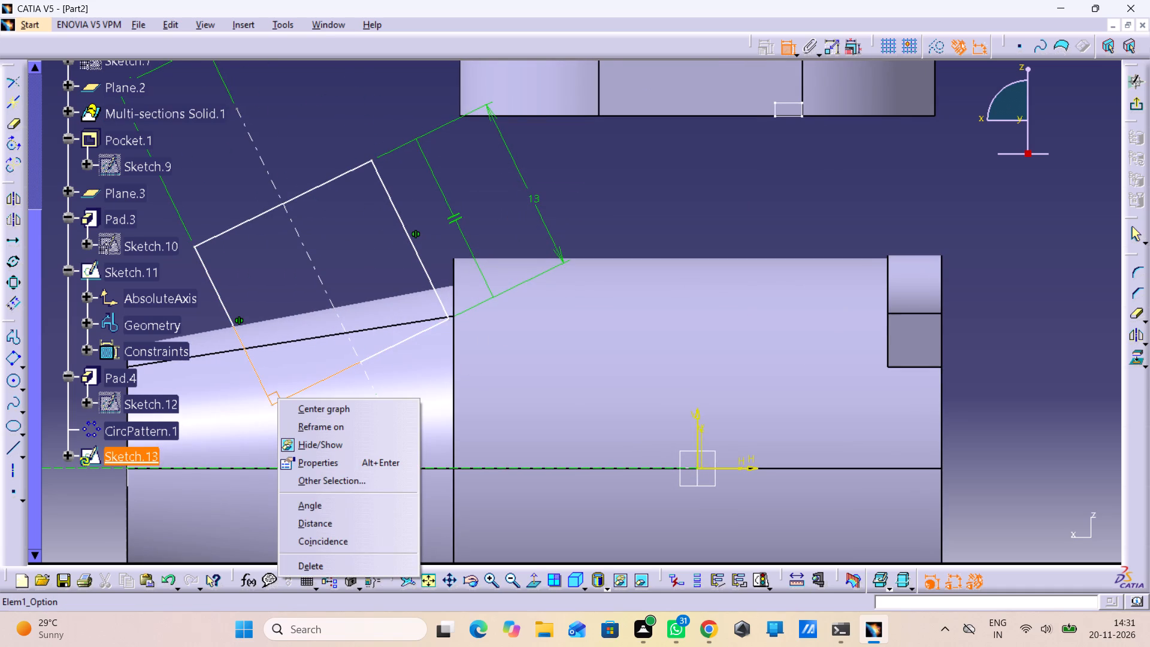
pyautogui.click(296, 277)
pyautogui.moveTo(296, 277); pyautogui.dragTo(297, 304, button='middle')
pyautogui.rightClick(296, 277)
pyautogui.moveTo(308, 331); pyautogui.dragTo(323, 386, button='middle')
pyautogui.rightClick(308, 331)
pyautogui.moveTo(323, 386); pyautogui.dragTo(327, 412, button='middle')
pyautogui.rightClick(323, 386)
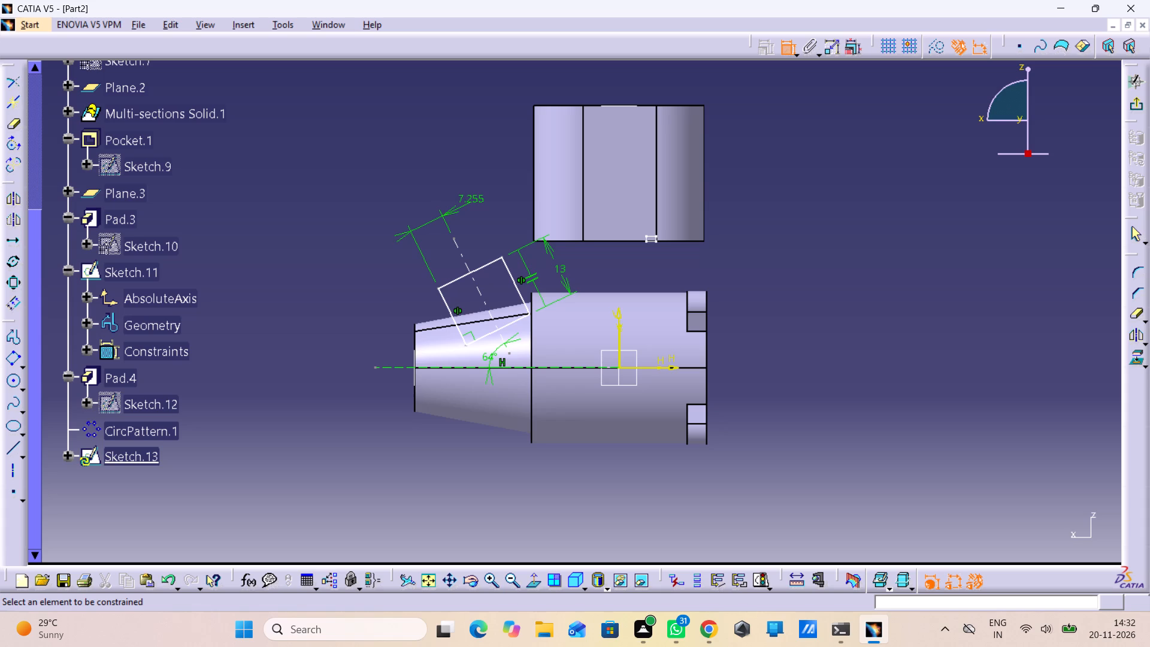
pyautogui.click(467, 346)
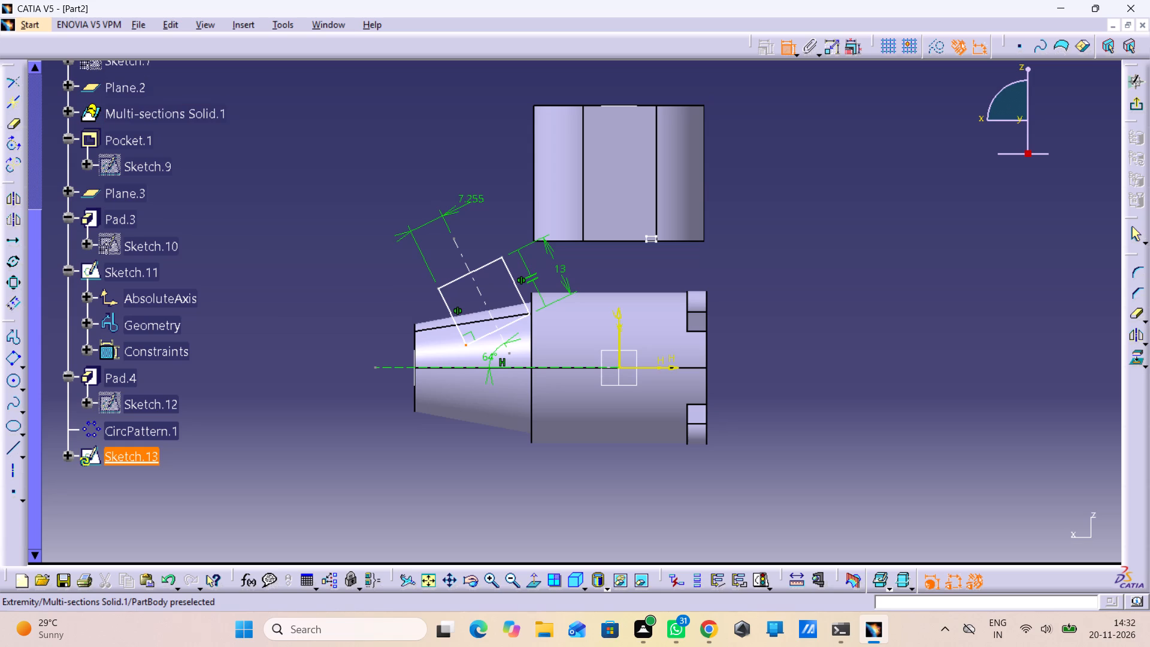
pyautogui.click(413, 340)
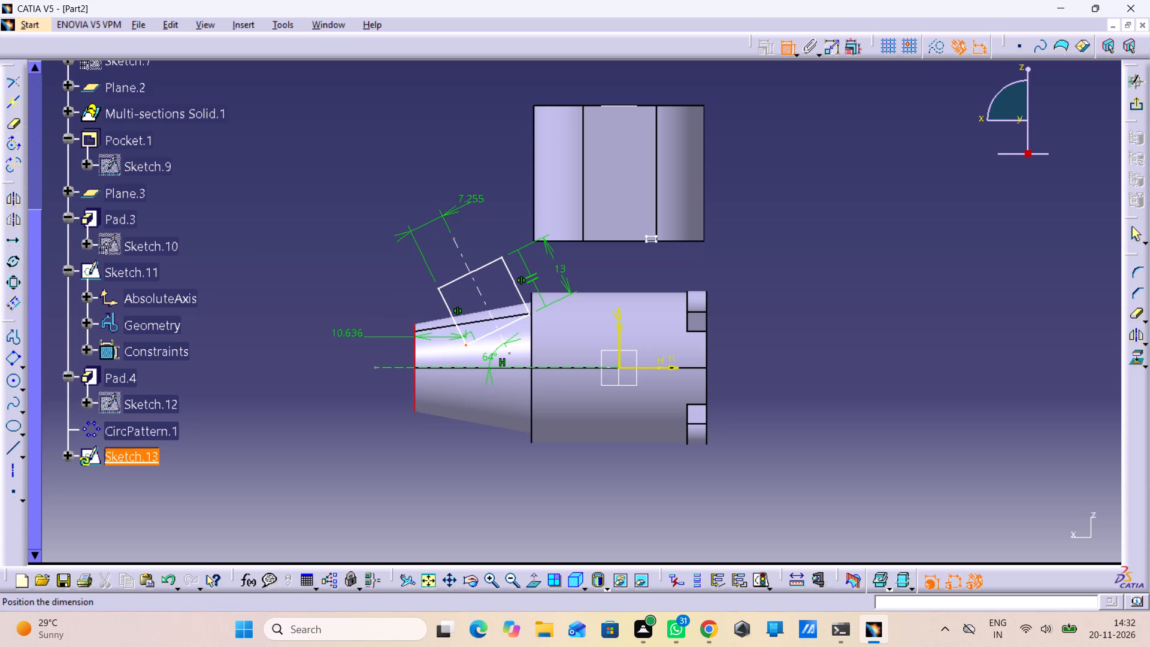
pyautogui.click(344, 340)
pyautogui.doubleClick(341, 334)
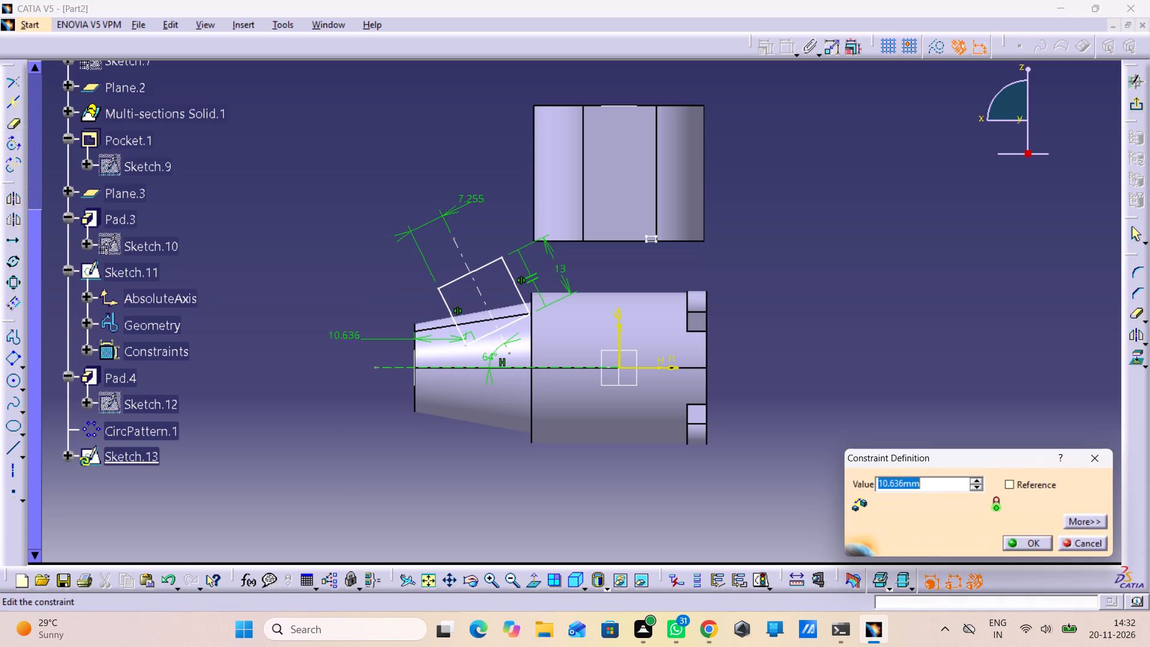
pyautogui.press('8')
pyautogui.press('Return')
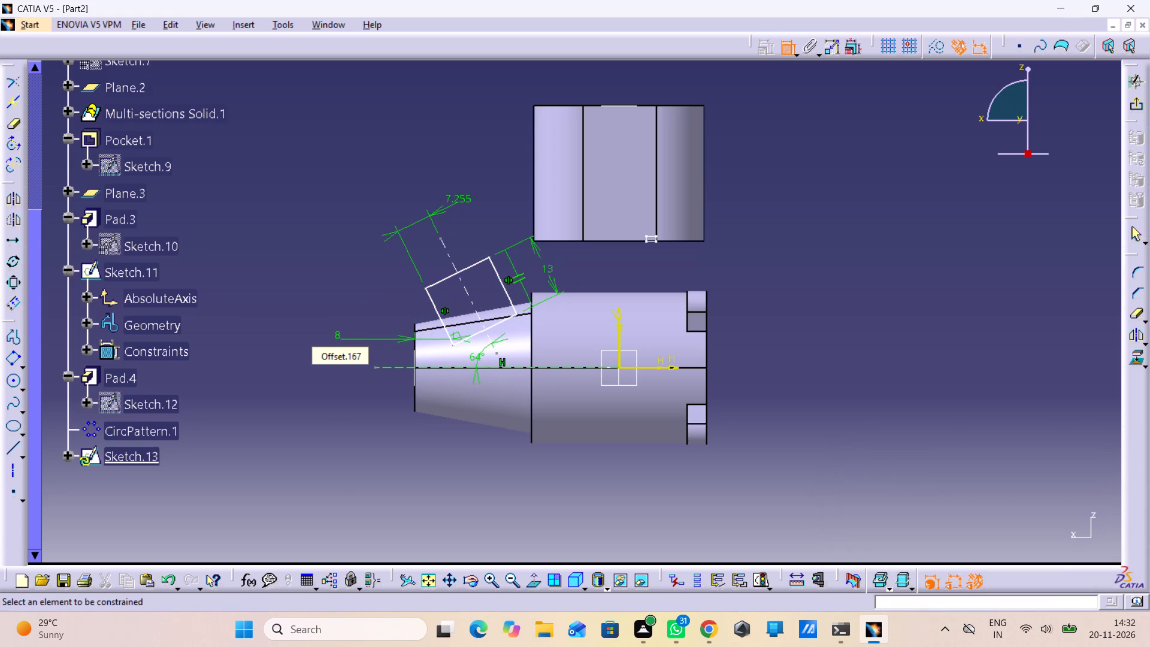
# Set the offset between the taper's narrow end and the rectangle's lowest corner to 6 mm.
pyautogui.doubleClick(337, 335)
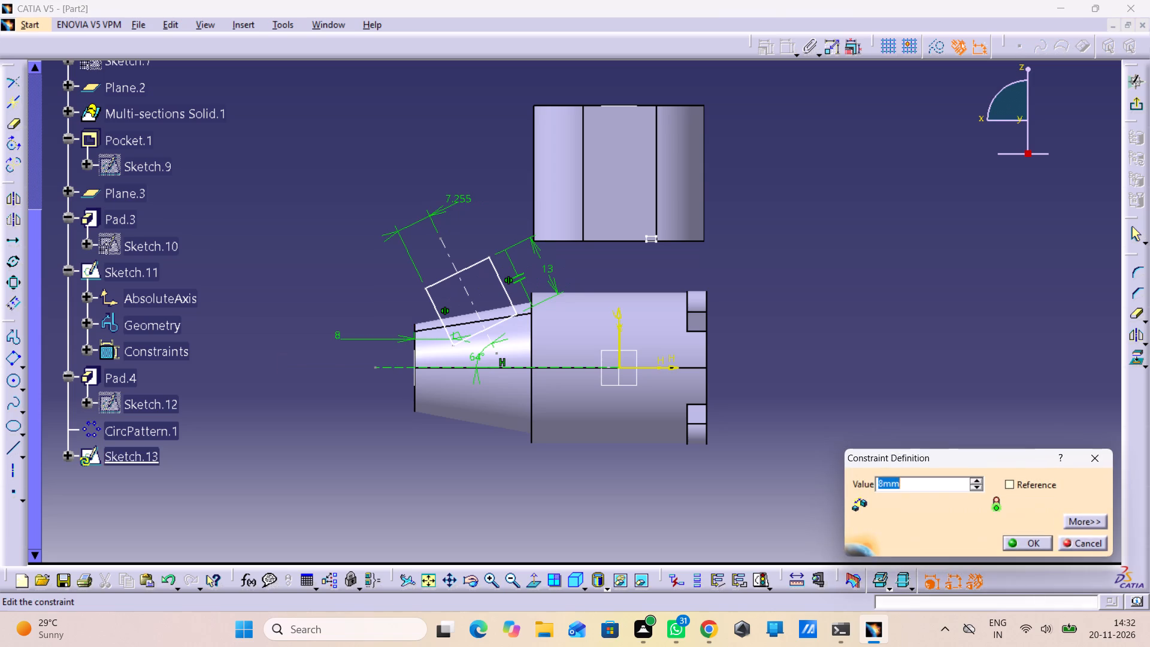
pyautogui.press('6')
pyautogui.press('Return')
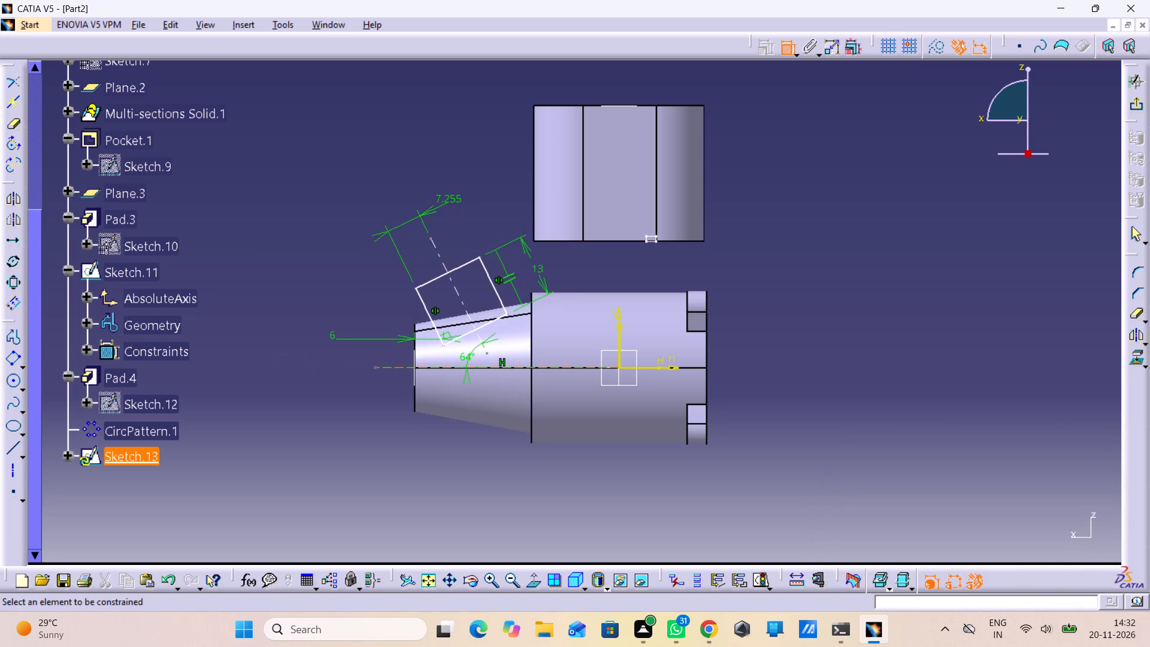
# Save the part in the piston folder as engine block.
pyautogui.hotkey('ctrl', 's')
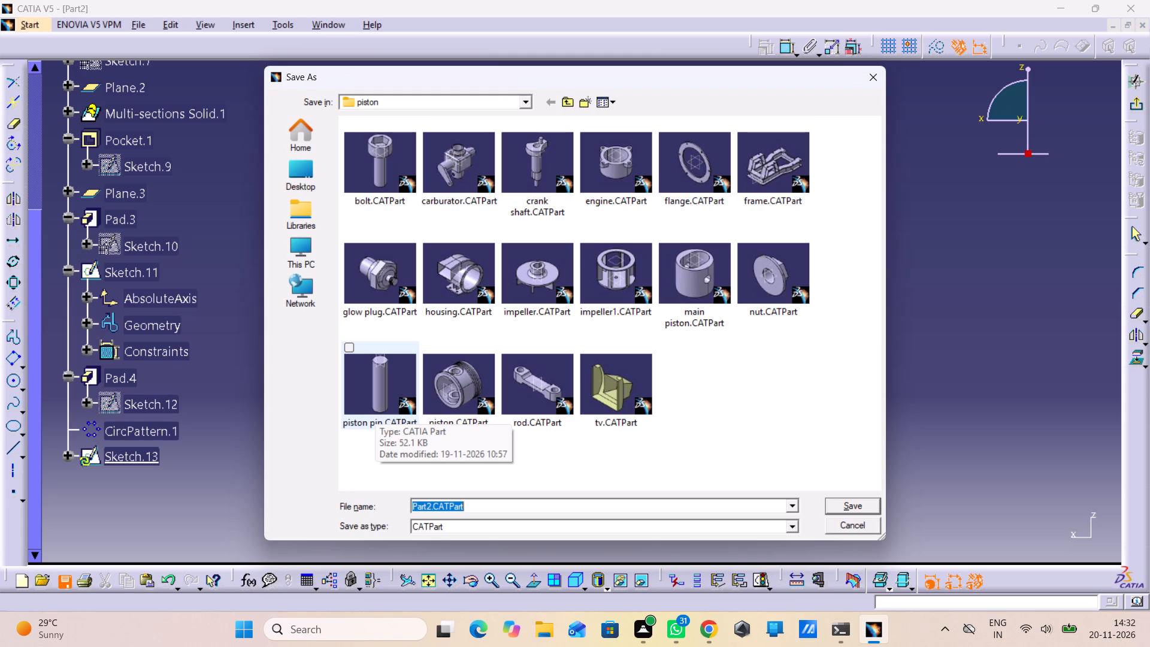
pyautogui.press('e')
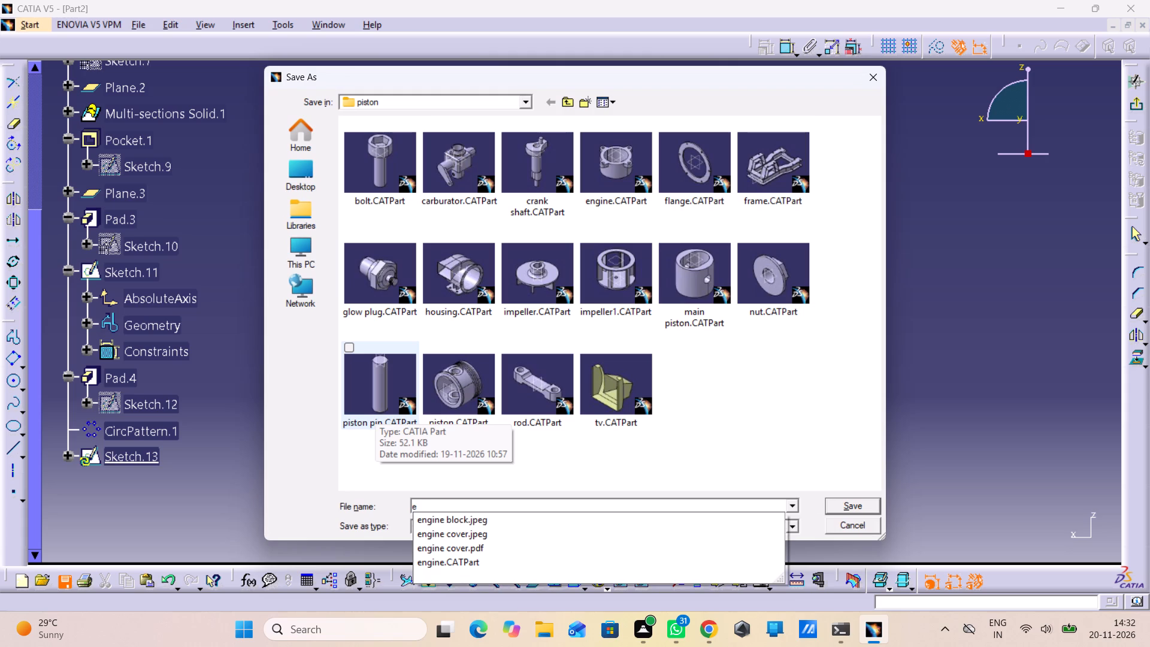
pyautogui.write('ng')
pyautogui.write('oi')
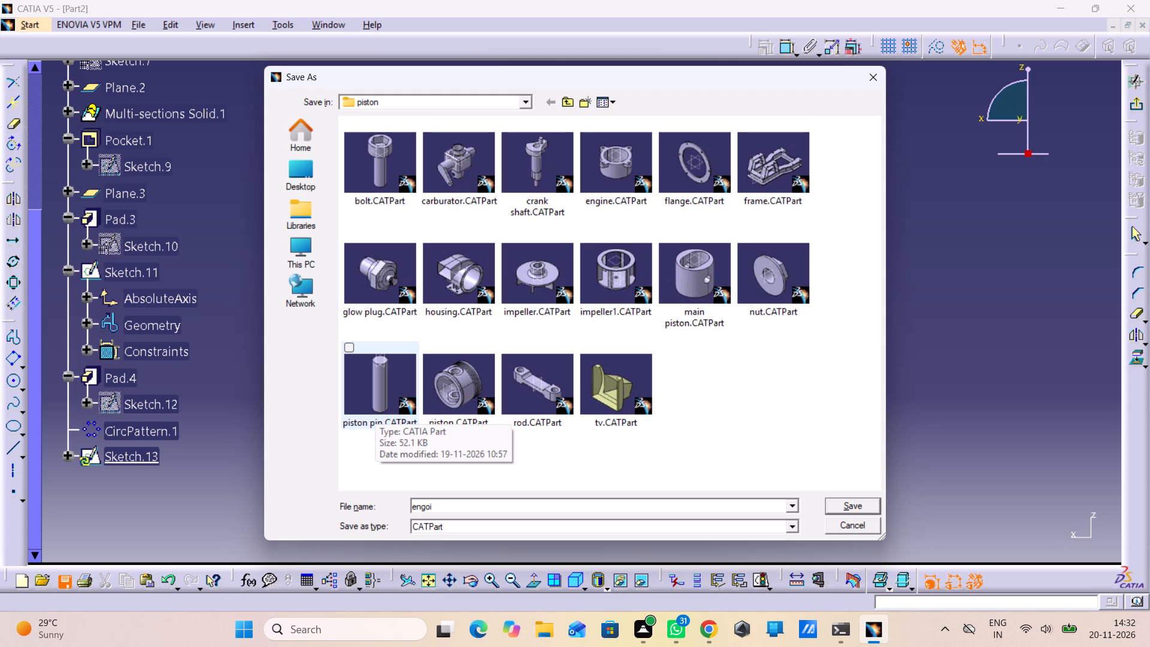
pyautogui.press('BackSpace')
pyautogui.press('BackSpace')
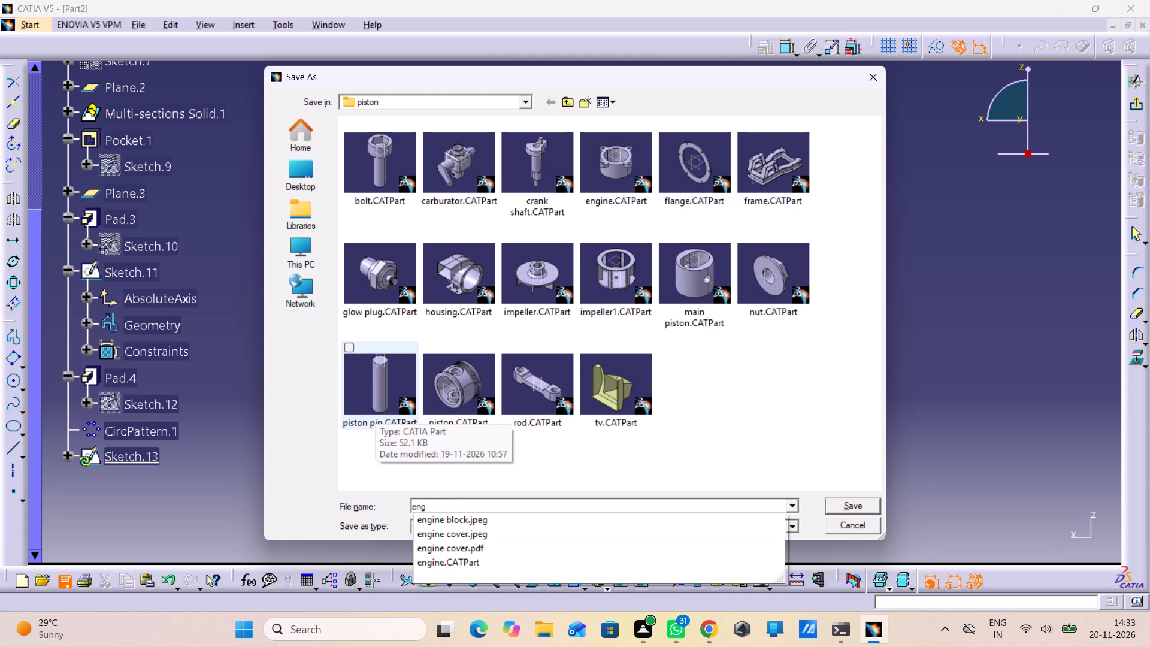
pyautogui.press('i')
pyautogui.write('ne')
pyautogui.press('space')
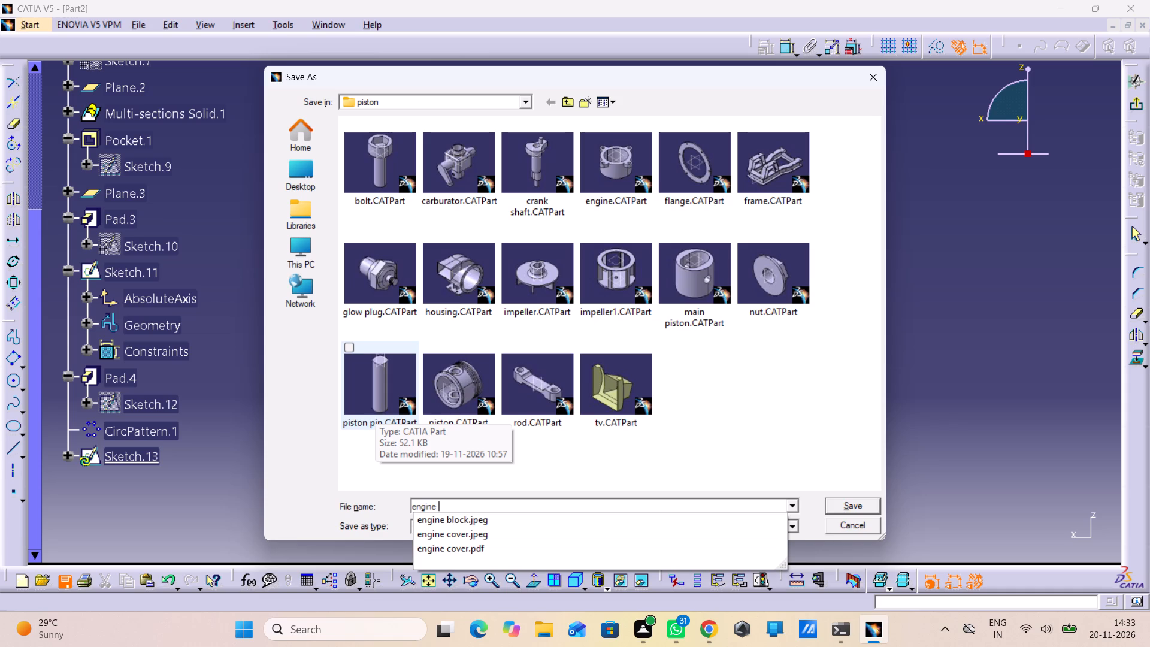
pyautogui.write('blo')
pyautogui.write('cj')
pyautogui.press('BackSpace')
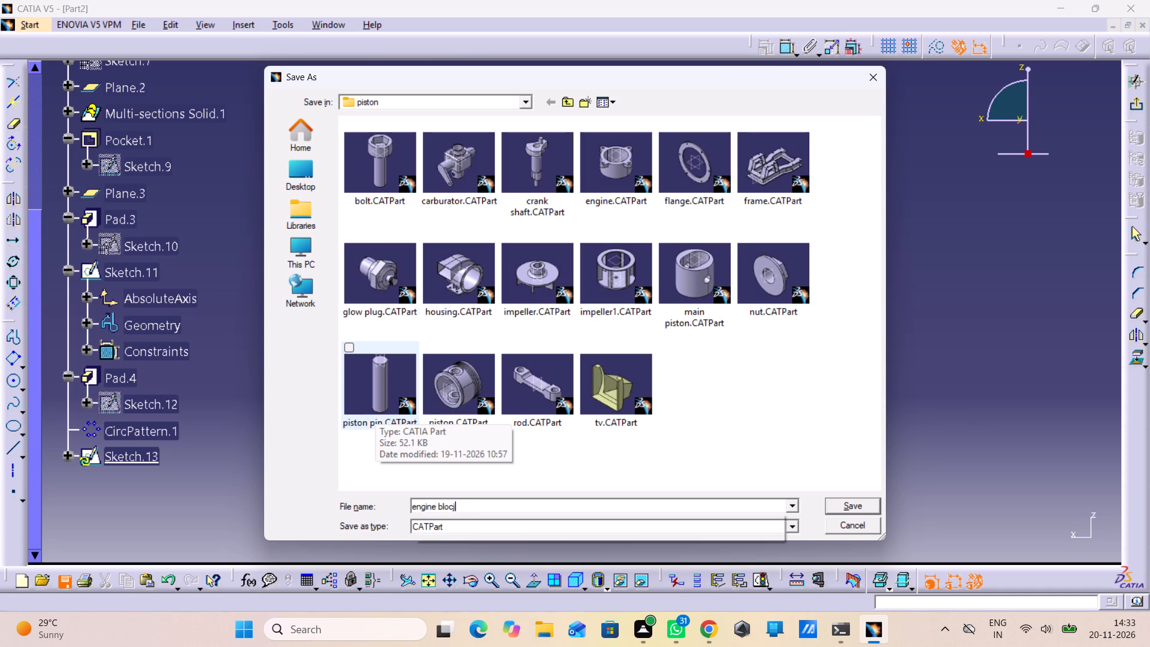
pyautogui.press('k')
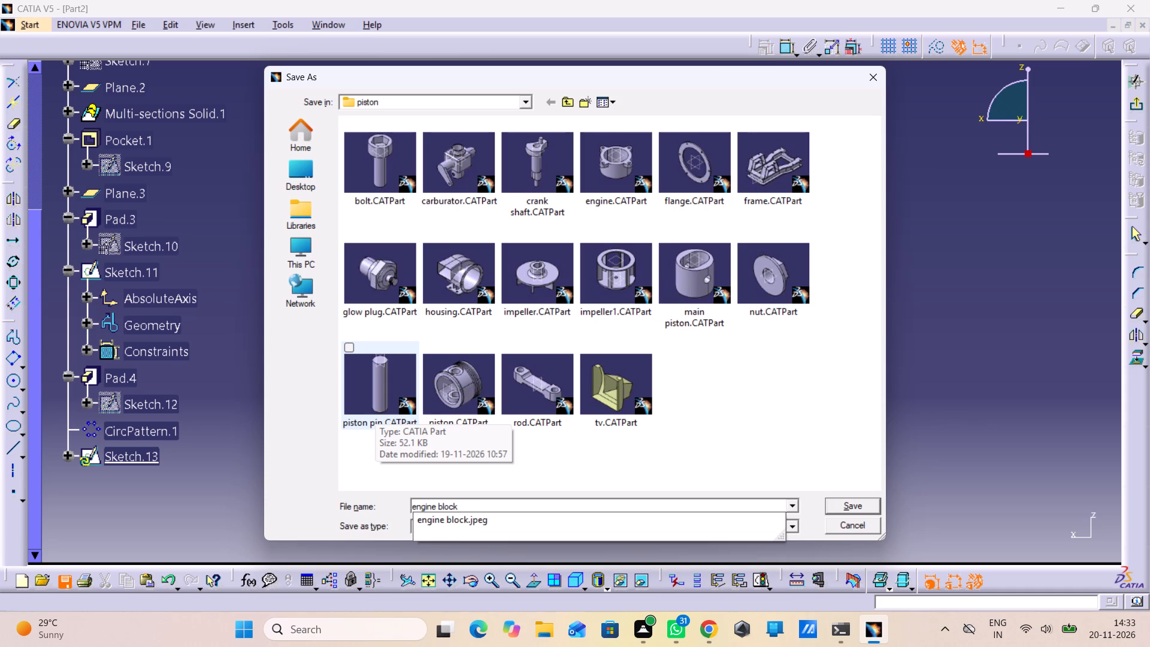
pyautogui.press('Return')
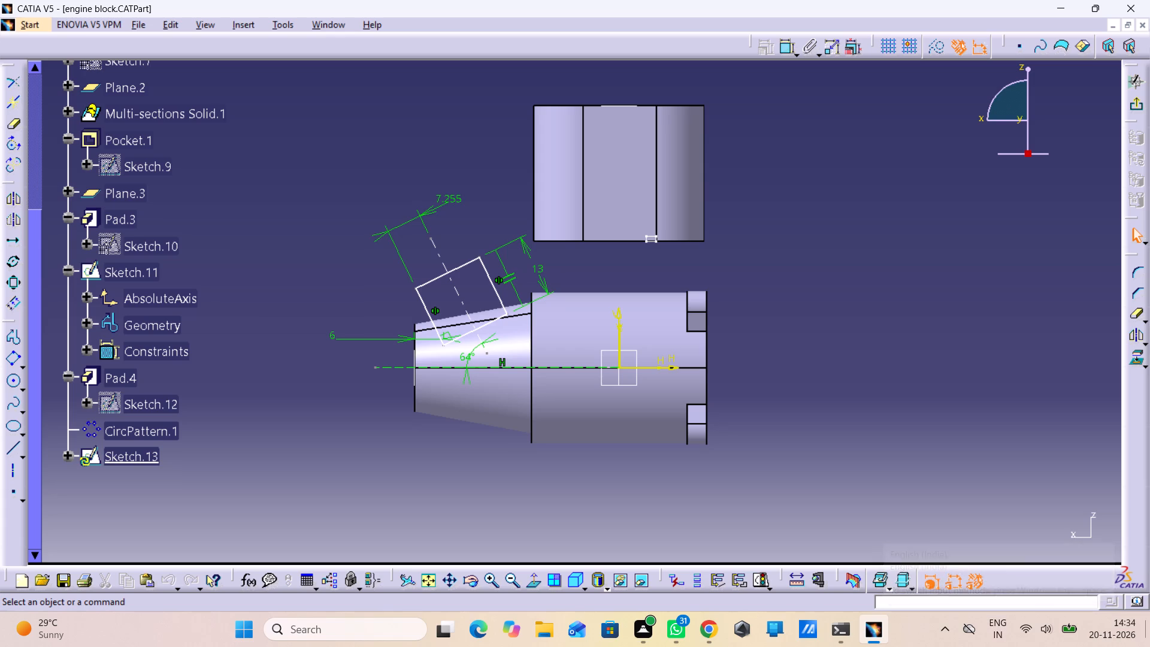
# Exit the sketch and extrude the tilted rectangle over the taper as a 14 mm pad.
pyautogui.moveTo(588, 521); pyautogui.dragTo(590, 516, button='middle')
pyautogui.moveTo(589, 522); pyautogui.dragTo(590, 516, button='right')
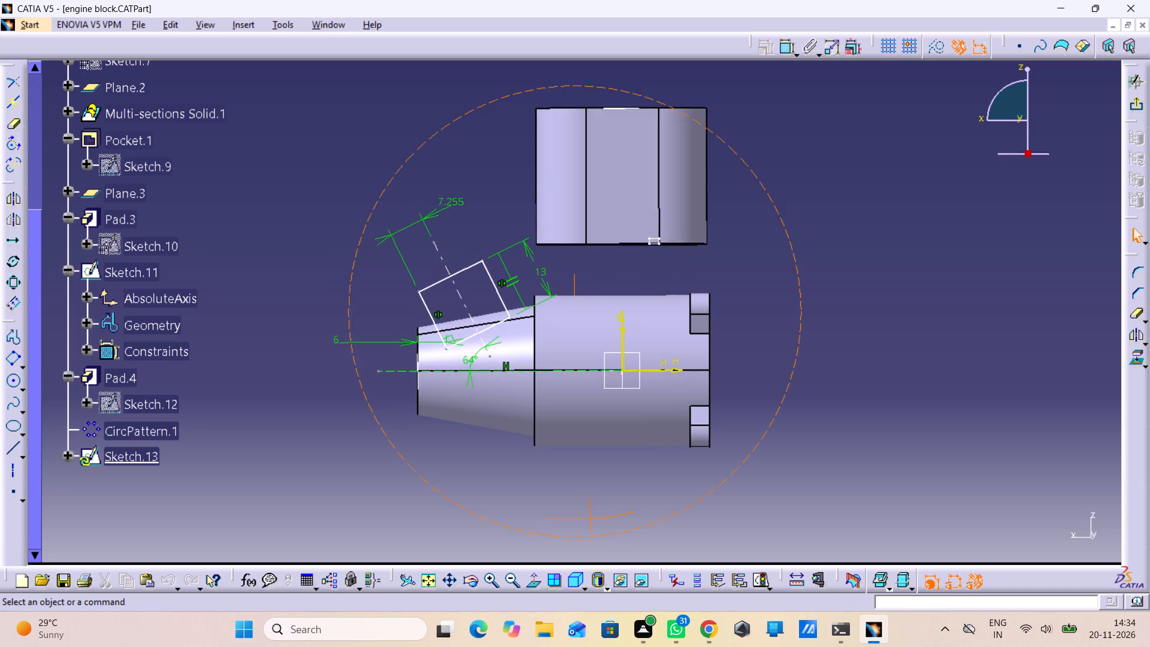
pyautogui.moveTo(590, 516); pyautogui.dragTo(590, 498, button='right')
pyautogui.moveTo(590, 516); pyautogui.dragTo(590, 498, button='middle')
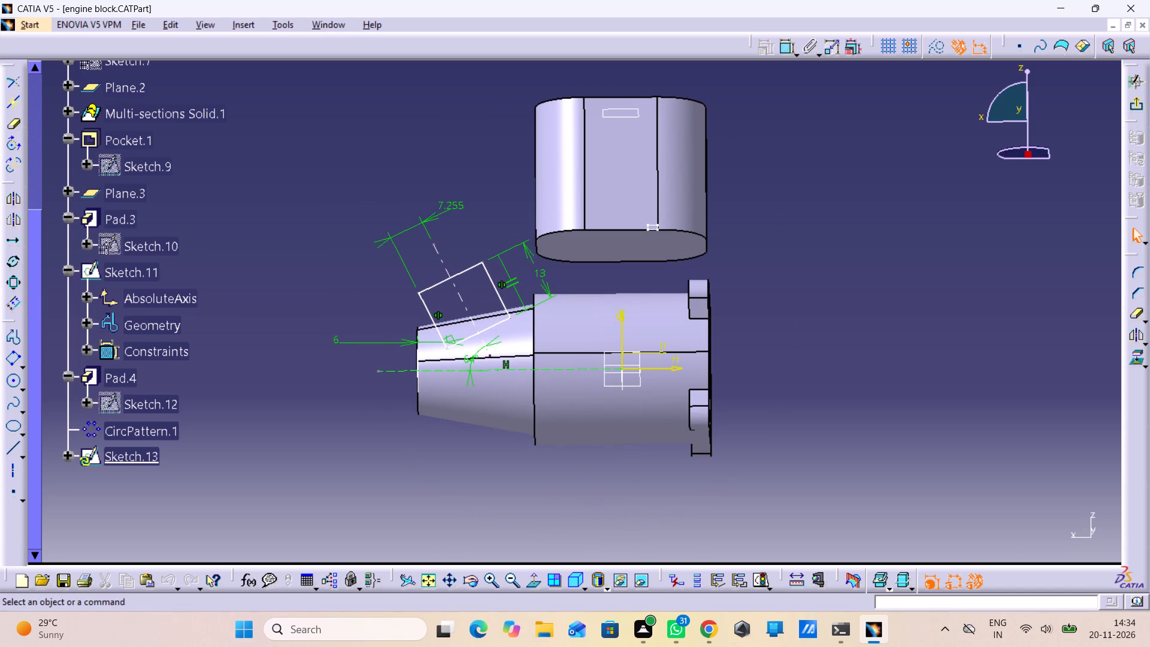
pyautogui.click(519, 139)
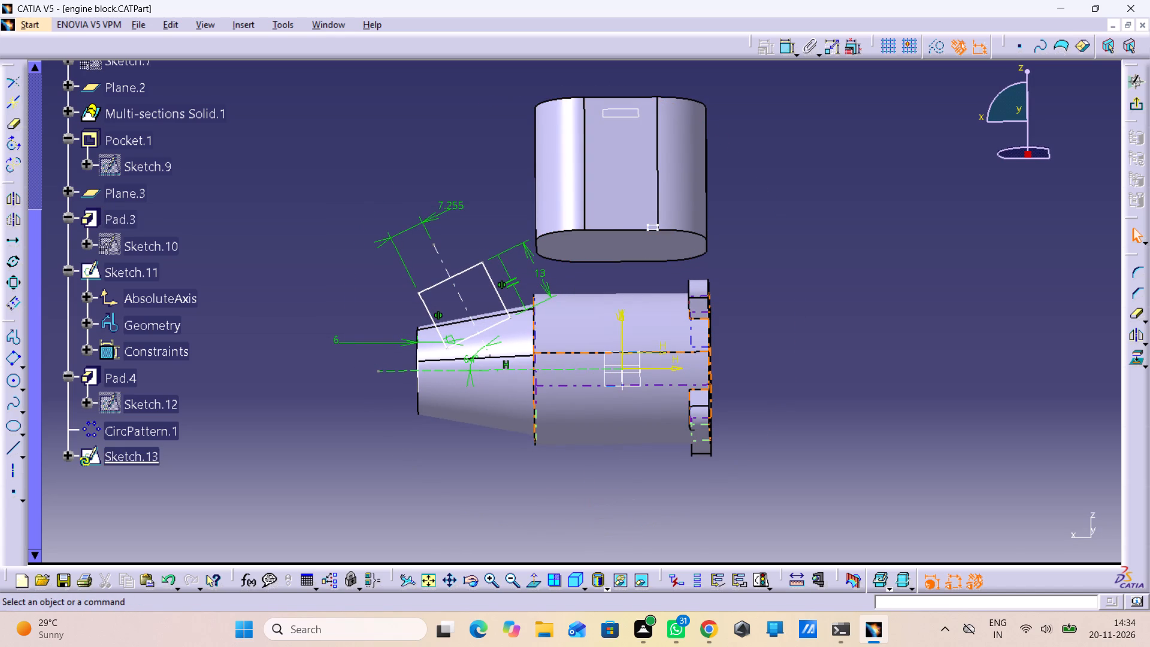
pyautogui.click(1140, 113)
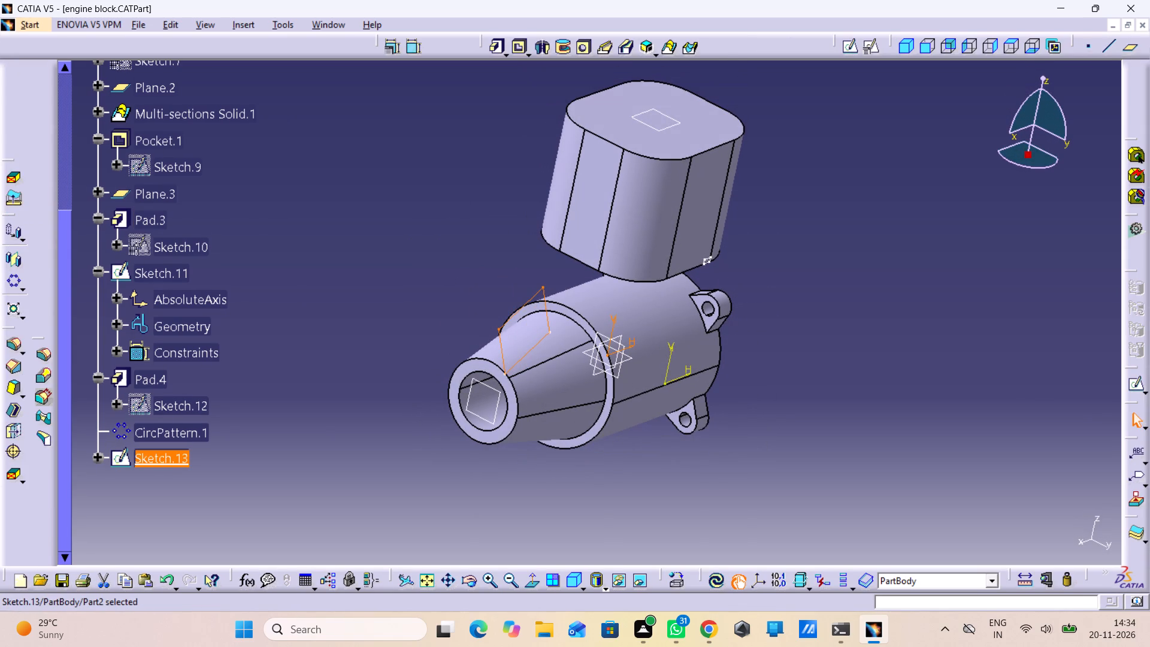
pyautogui.click(494, 48)
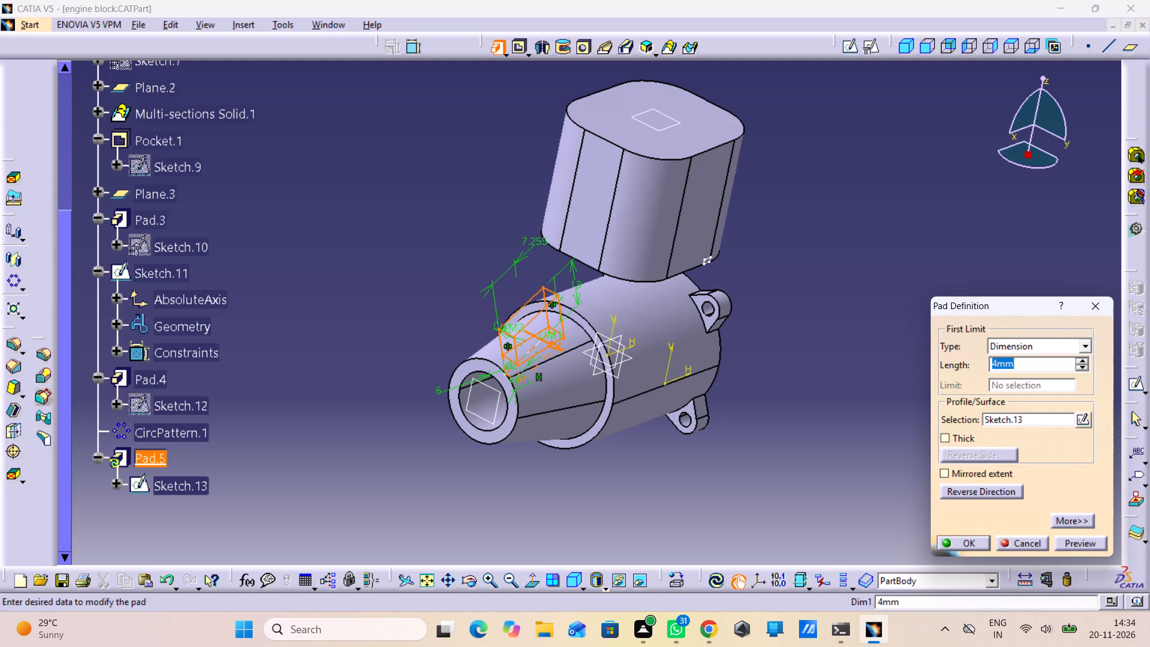
pyautogui.write('14')
pyautogui.press('Return')
pyautogui.write('.5')
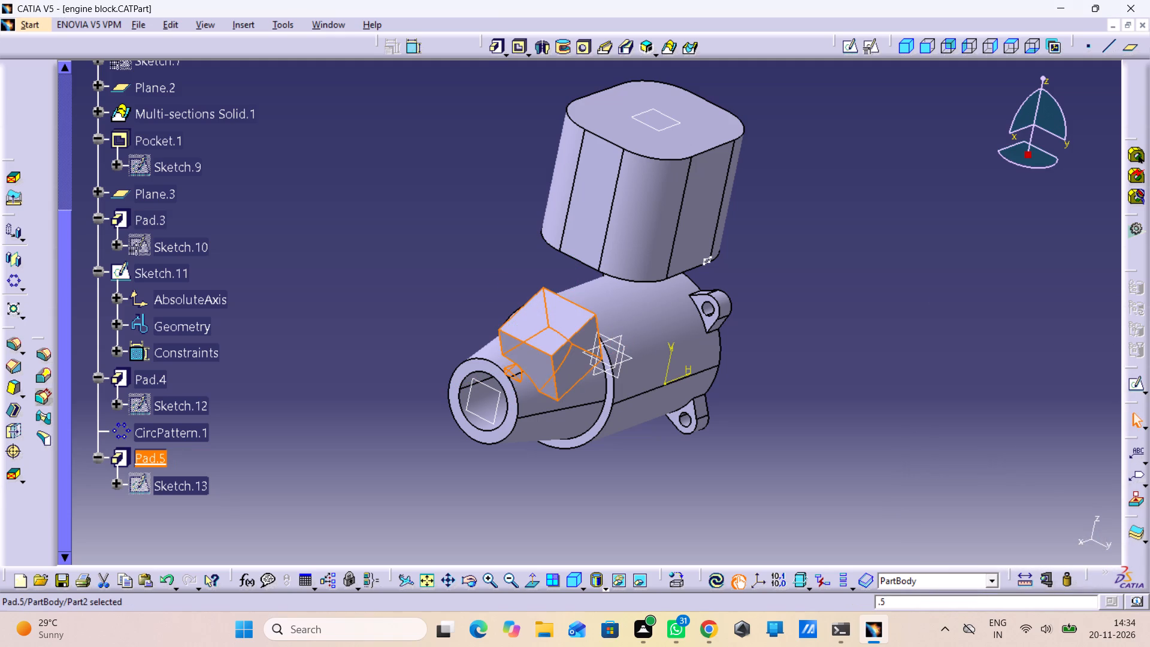
# Redefine the tilted rectangular pad with mirrored extent and a length of 14.51/2 mm.
pyautogui.doubleClick(553, 335)
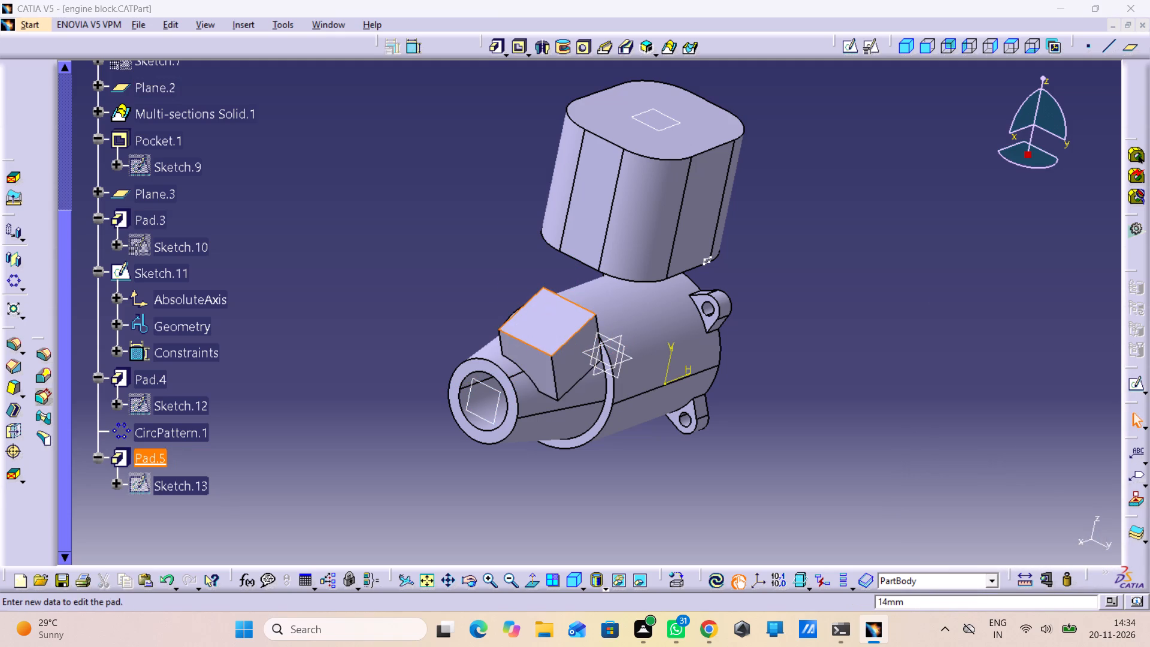
pyautogui.write('14.51')
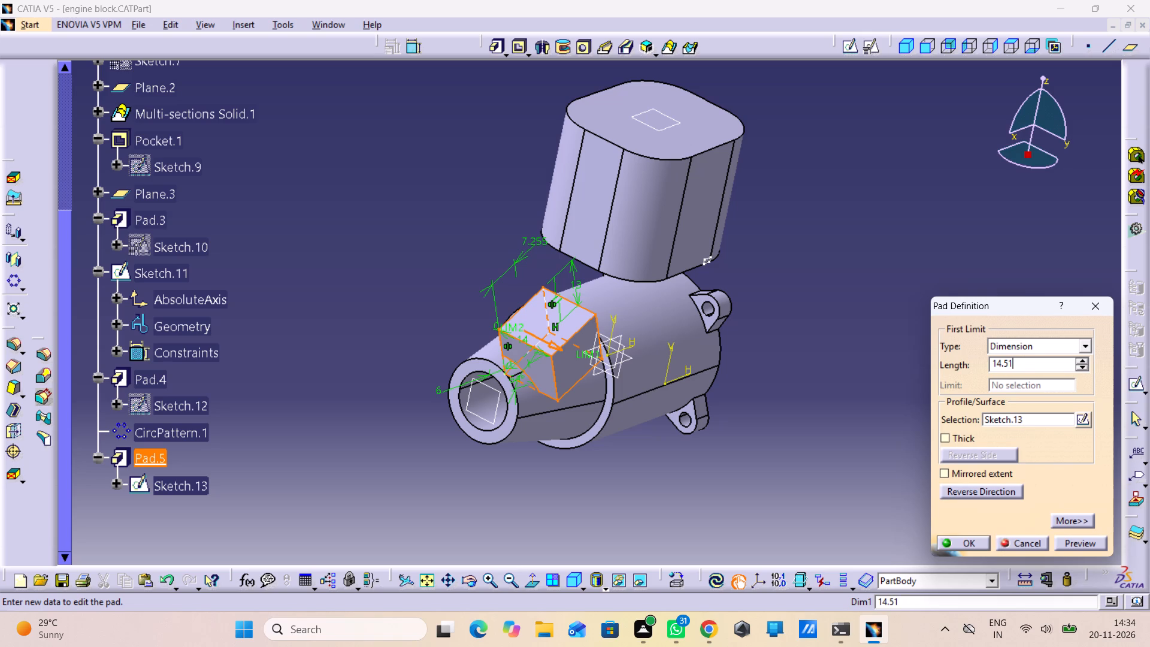
pyautogui.click(997, 478)
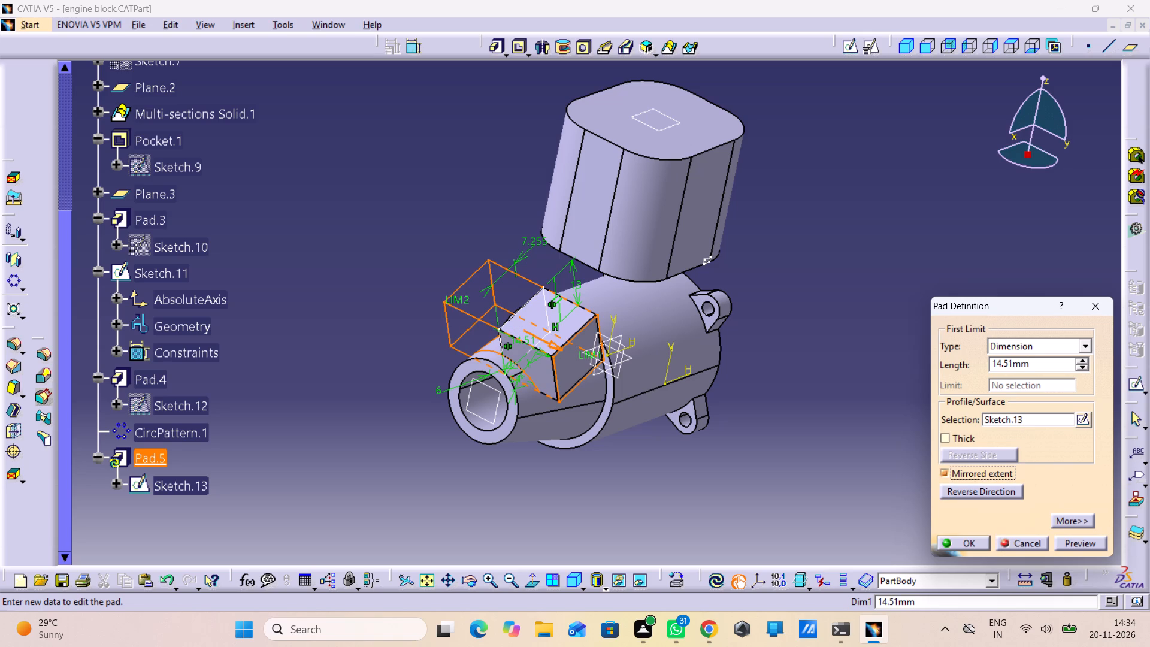
pyautogui.click(1037, 367)
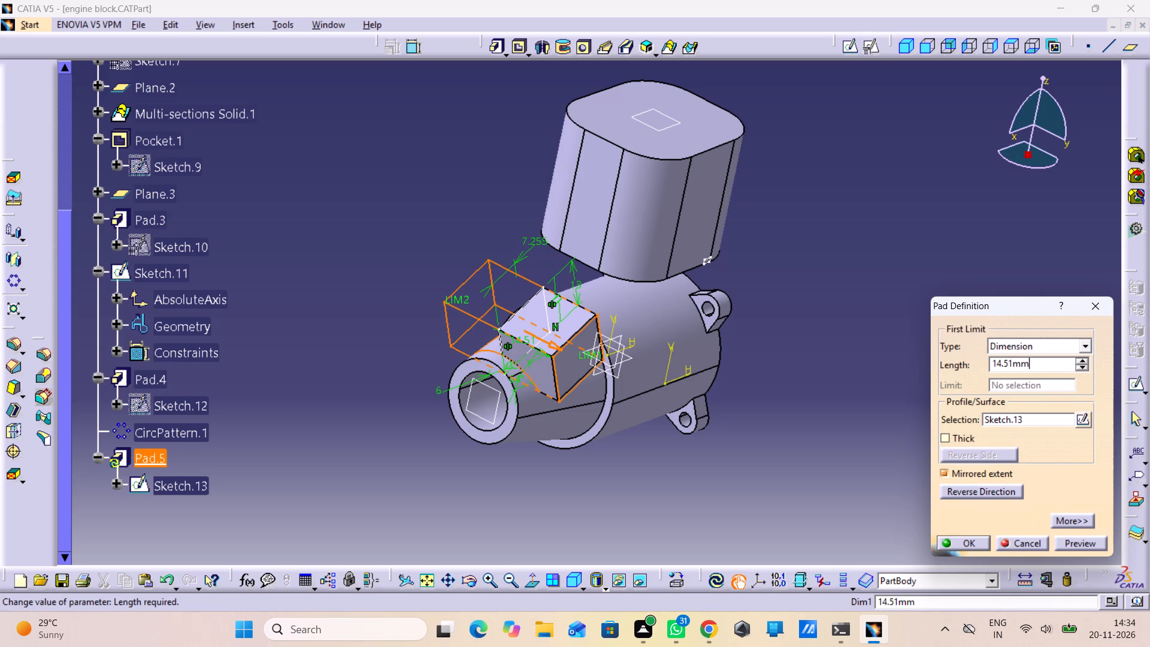
pyautogui.press('BackSpace')
pyautogui.press('BackSpace')
pyautogui.write('/2')
pyautogui.click(1093, 541)
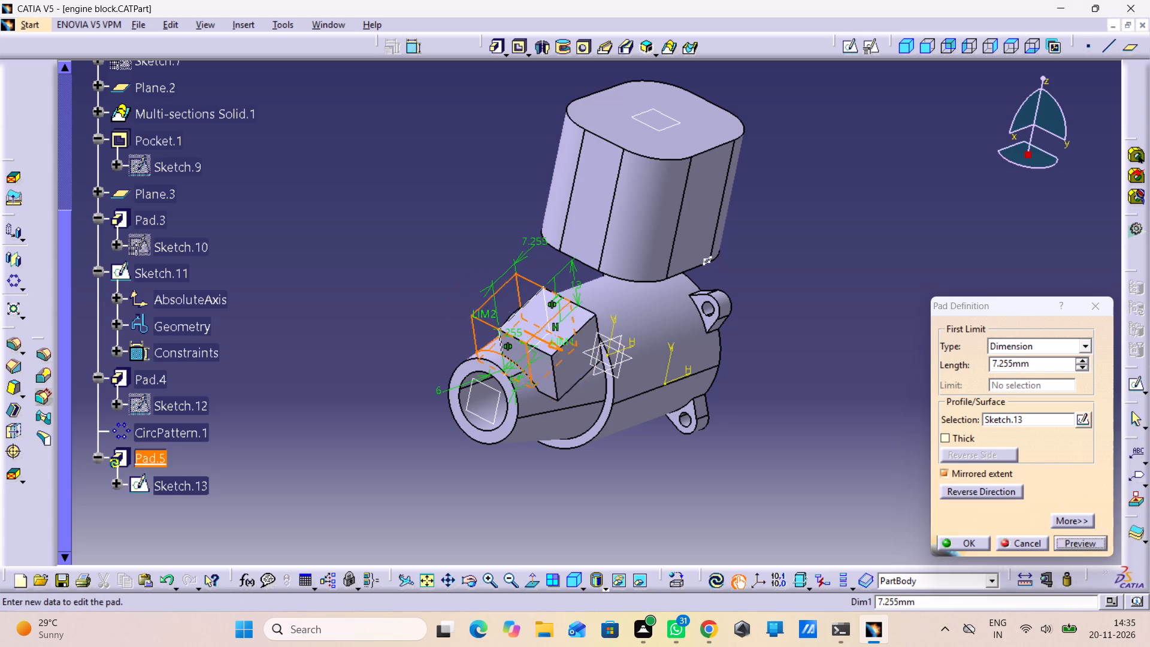
pyautogui.click(958, 545)
pyautogui.click(711, 550)
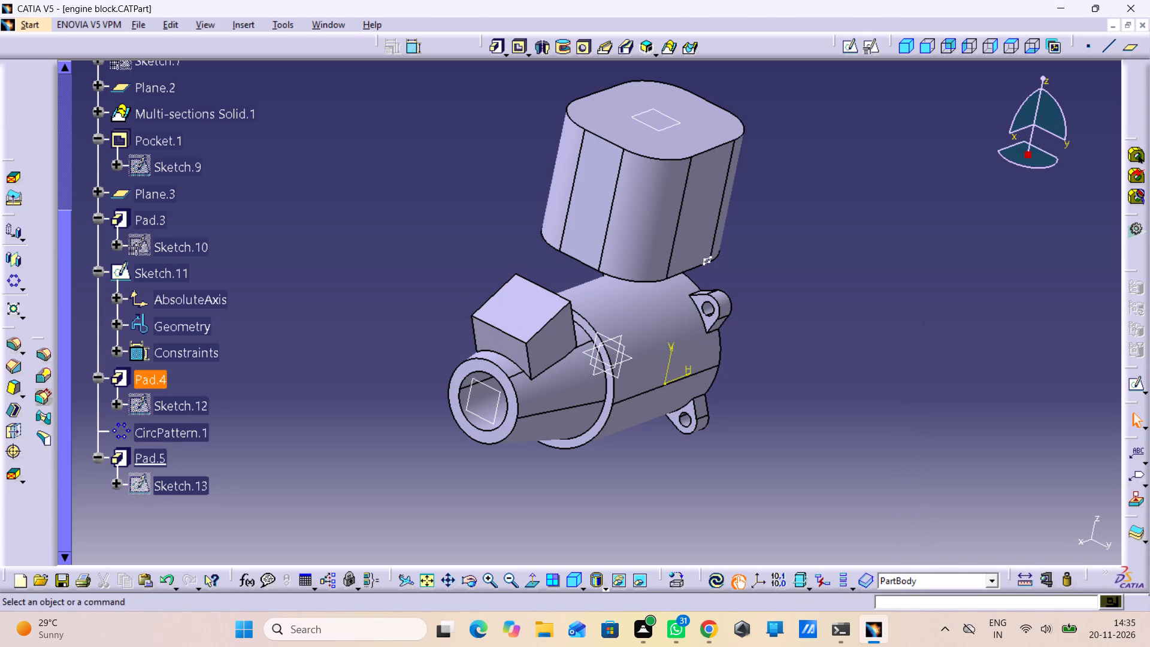
# Examine how the tilted pad meets the bore of the taper, looking in from the narrow end.
pyautogui.moveTo(451, 454); pyautogui.dragTo(555, 370, button='middle')
pyautogui.moveTo(451, 454); pyautogui.dragTo(556, 370, button='right')
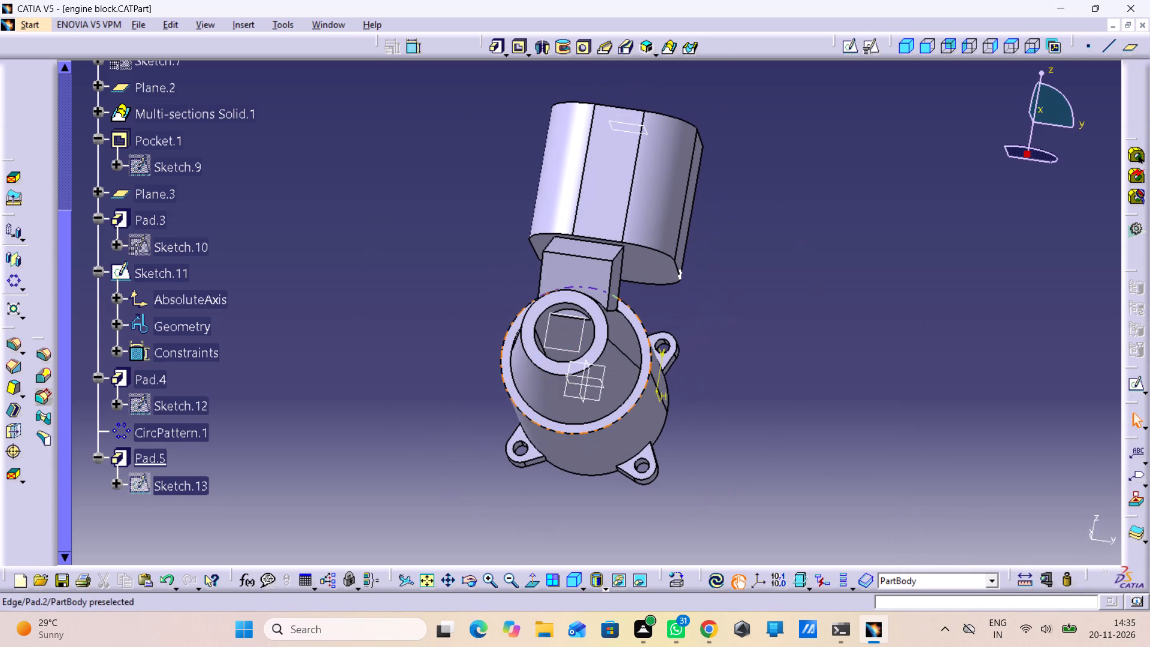
pyautogui.moveTo(575, 488); pyautogui.dragTo(572, 352, button='middle')
pyautogui.rightClick(575, 488)
pyautogui.click(545, 328)
pyautogui.rightClick(541, 328)
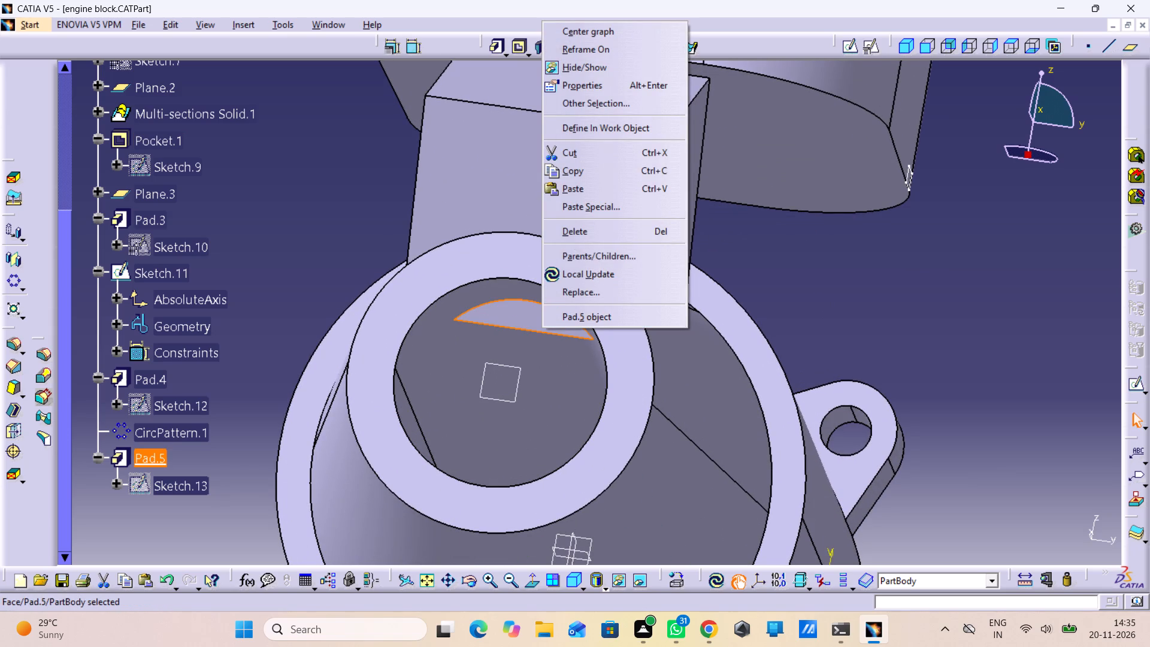
pyautogui.click(983, 282)
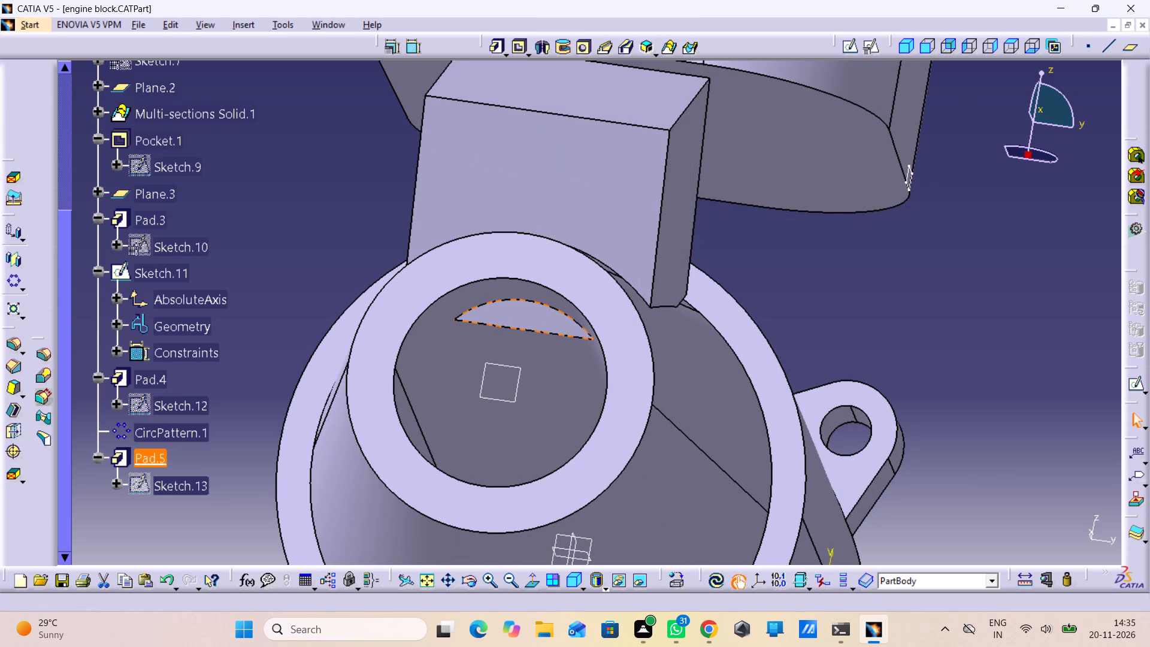
pyautogui.click(951, 243)
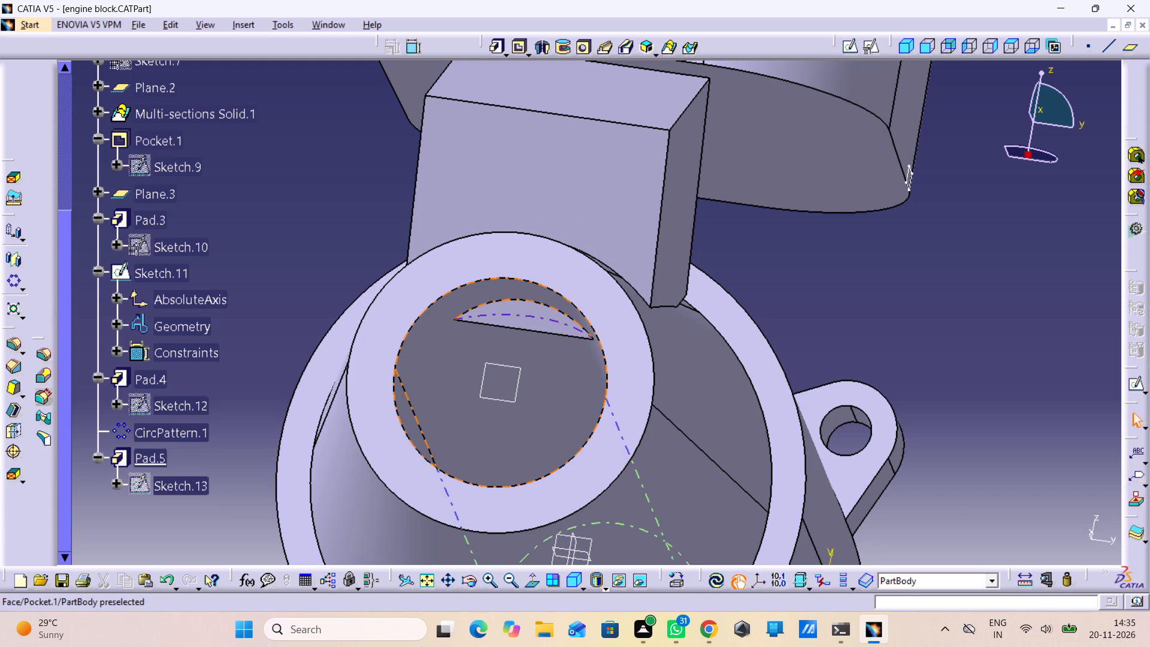
pyautogui.moveTo(525, 328); pyautogui.dragTo(532, 390, button='middle')
pyautogui.moveTo(525, 328); pyautogui.dragTo(532, 390, button='right')
# Open the tilted rectangle's sketch for editing from the pad's definition.
pyautogui.doubleClick(585, 362)
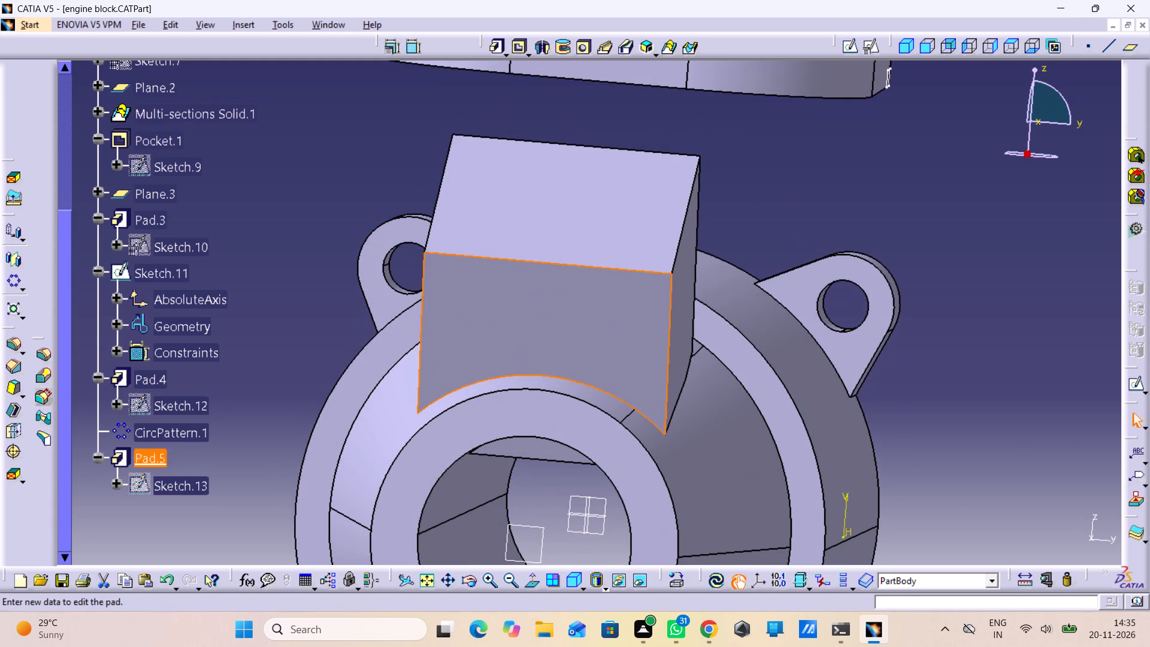
pyautogui.scroll(-1, 585, 361)
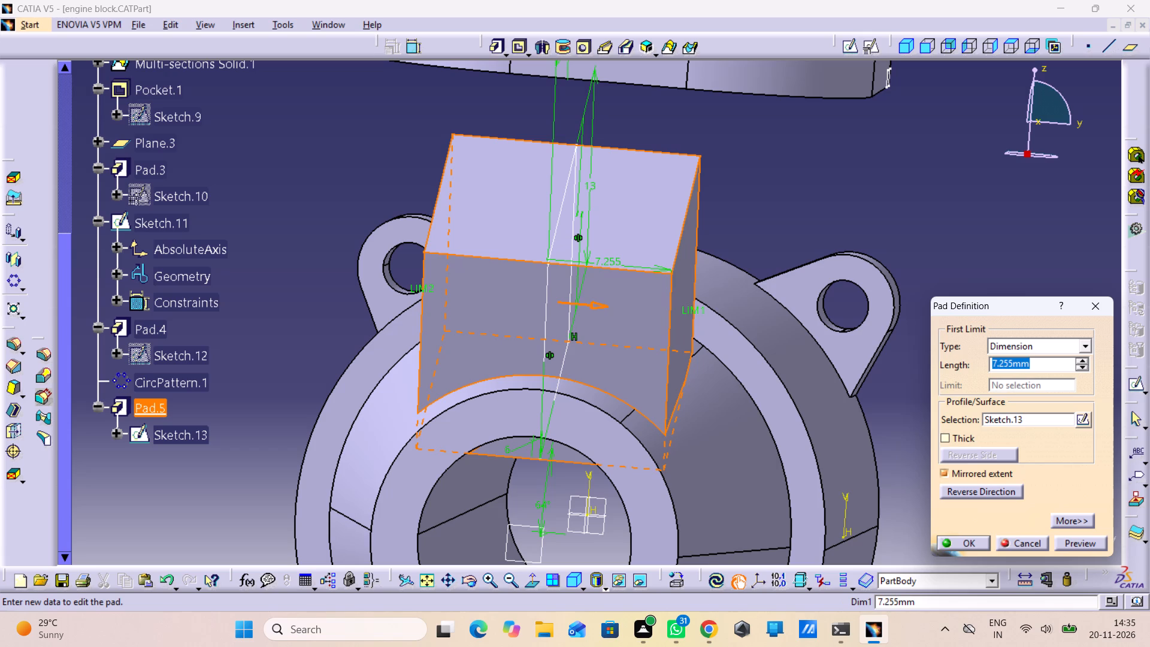
pyautogui.doubleClick(1082, 421)
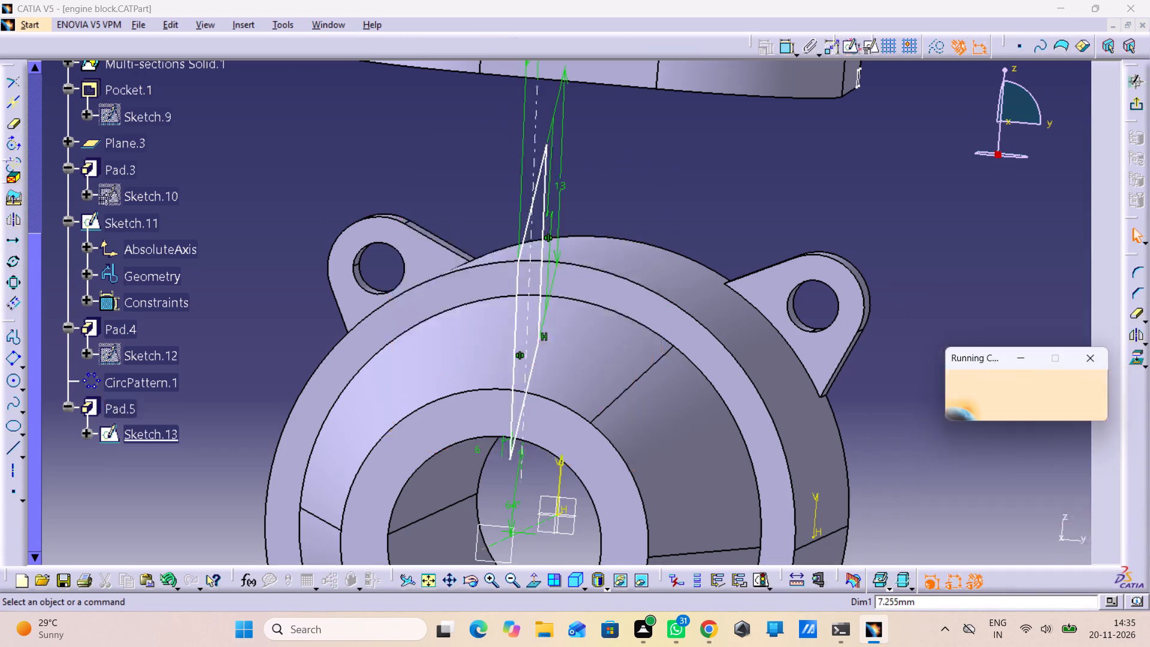
pyautogui.moveTo(640, 399); pyautogui.dragTo(925, 370, button='middle')
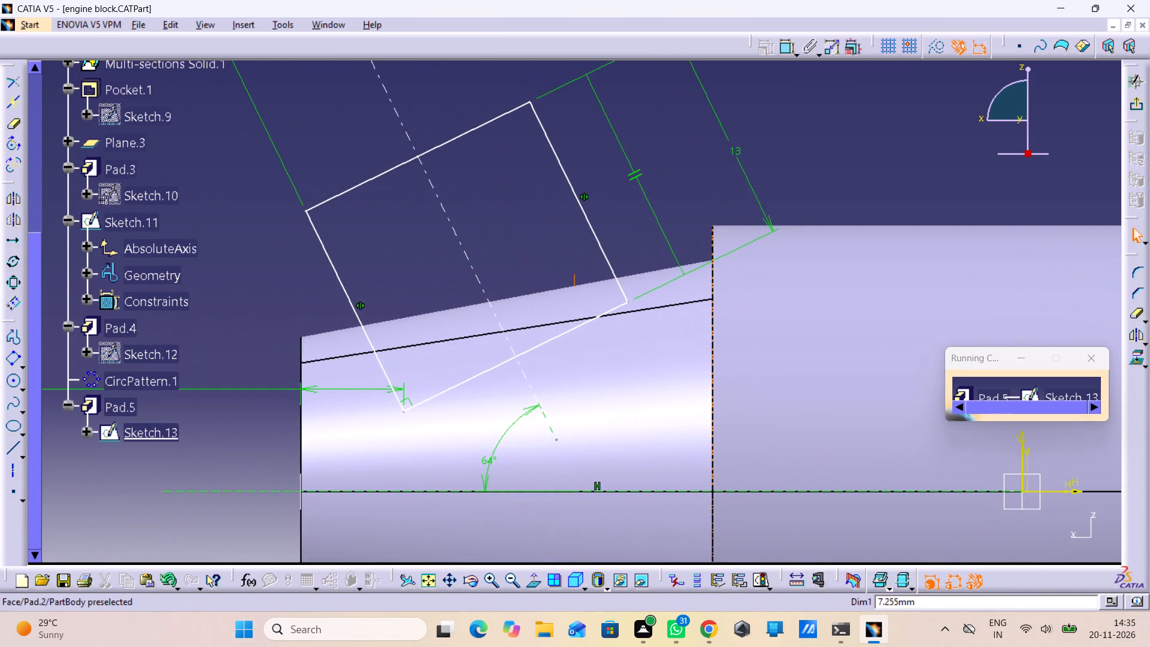
pyautogui.moveTo(925, 370); pyautogui.dragTo(927, 369, button='middle')
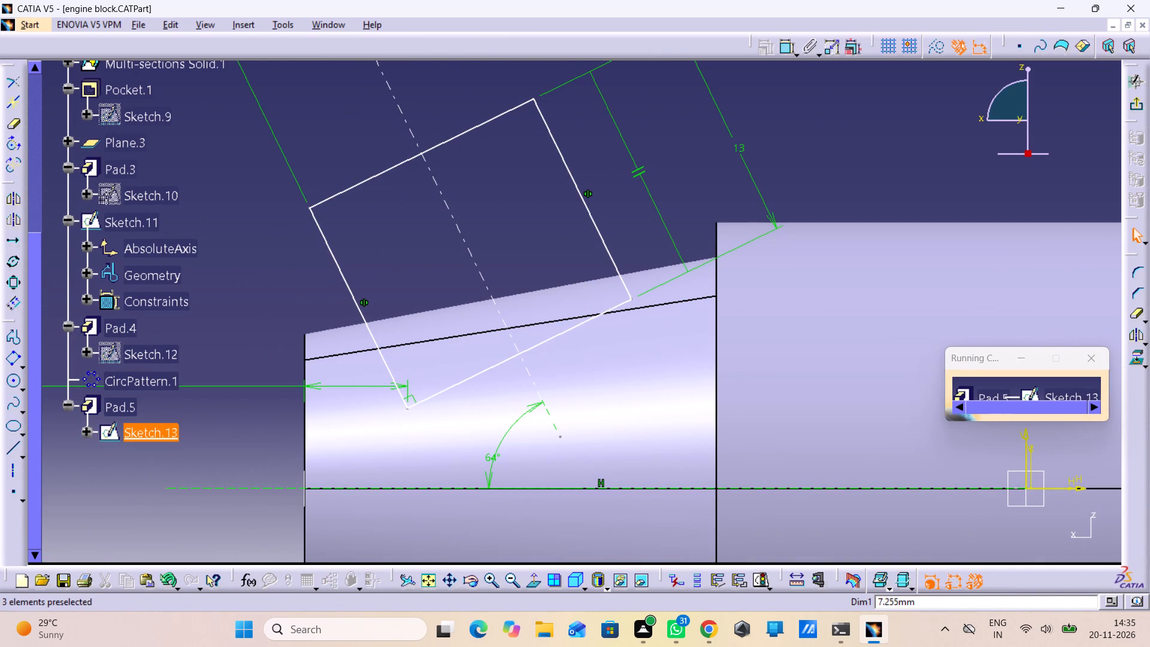
pyautogui.click(376, 347)
pyautogui.click(895, 129)
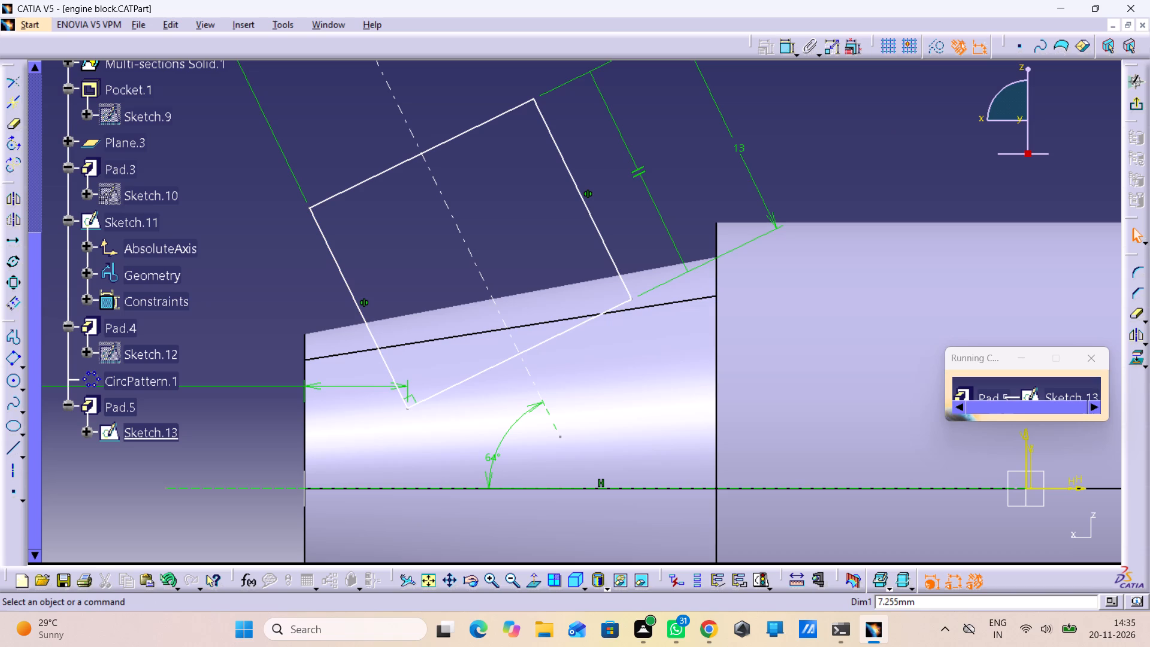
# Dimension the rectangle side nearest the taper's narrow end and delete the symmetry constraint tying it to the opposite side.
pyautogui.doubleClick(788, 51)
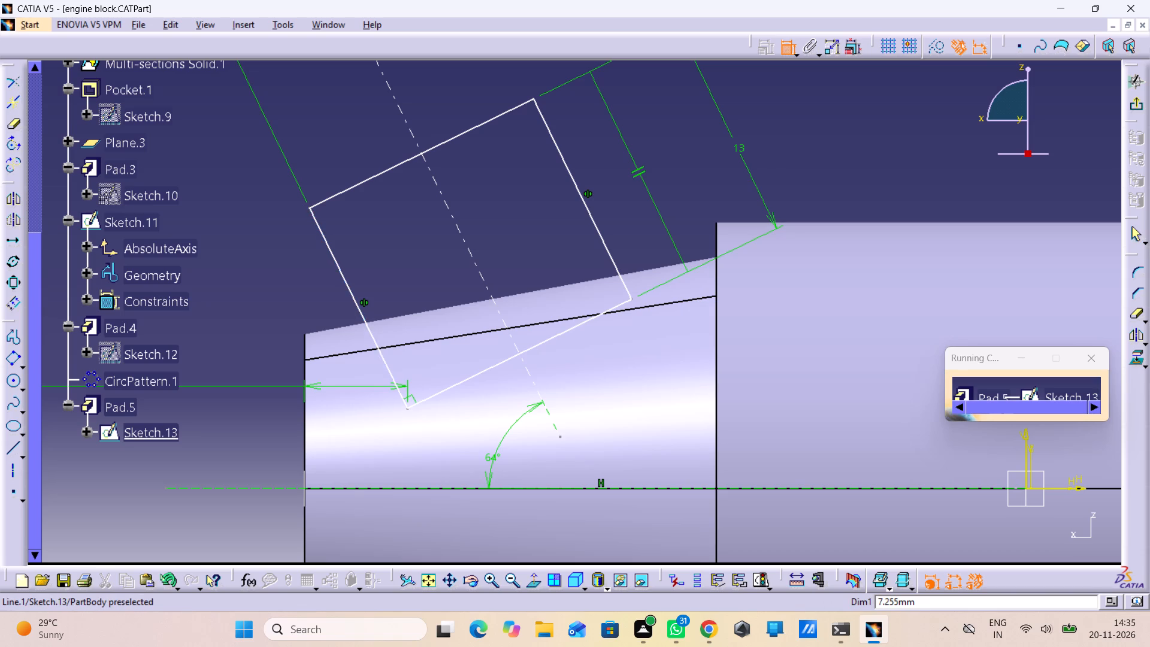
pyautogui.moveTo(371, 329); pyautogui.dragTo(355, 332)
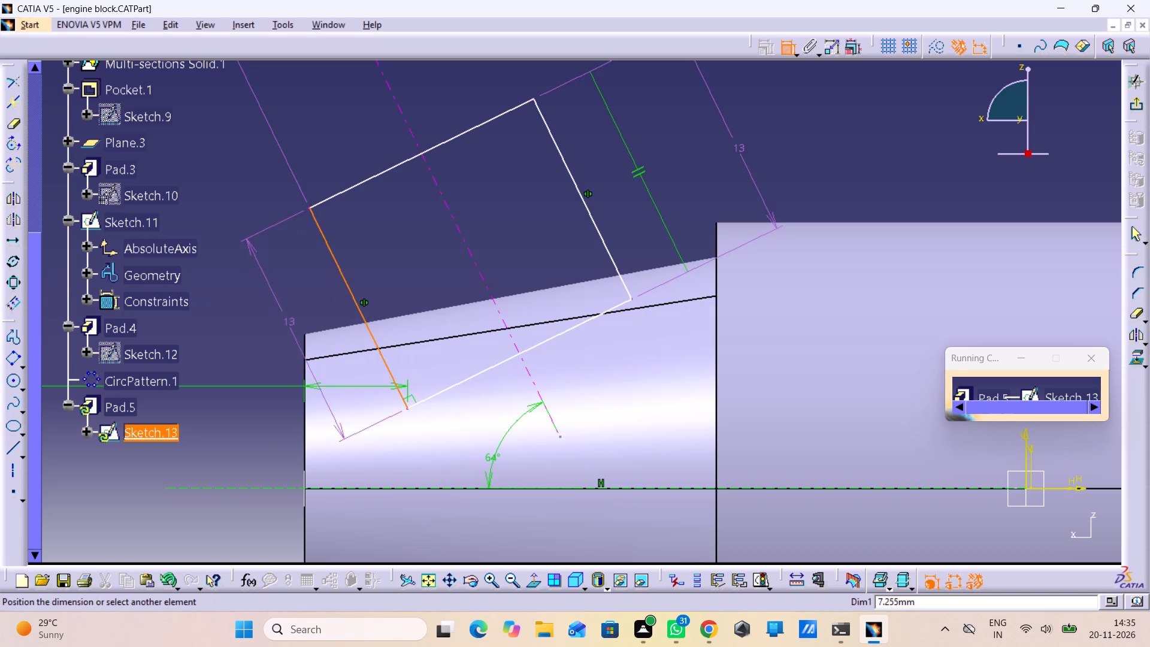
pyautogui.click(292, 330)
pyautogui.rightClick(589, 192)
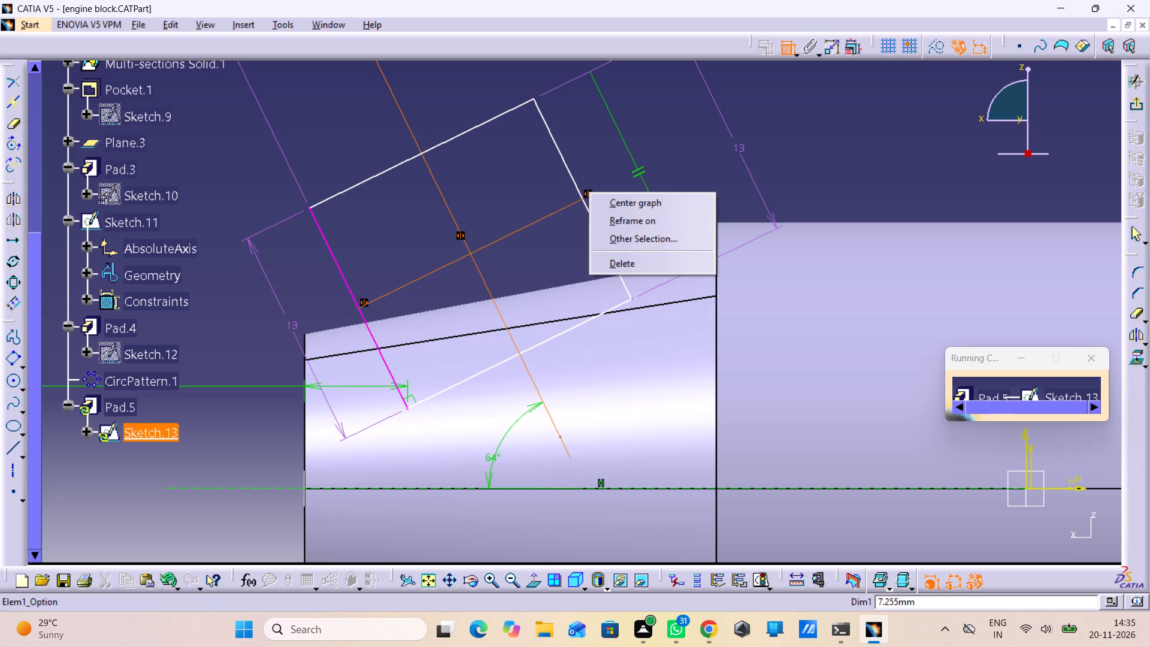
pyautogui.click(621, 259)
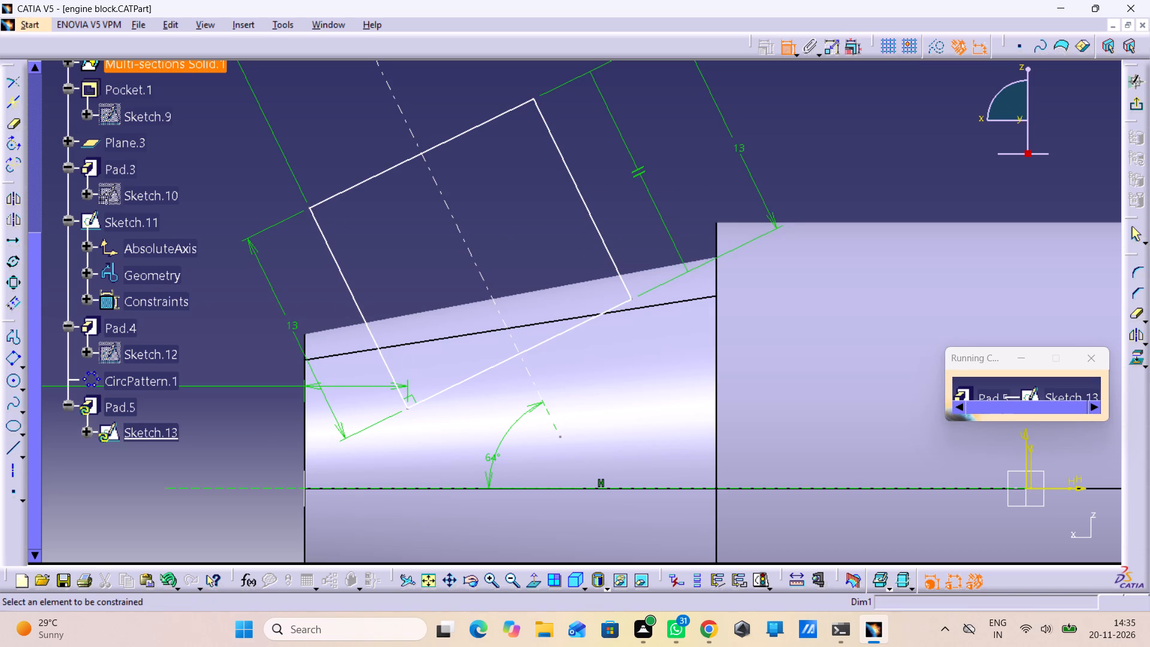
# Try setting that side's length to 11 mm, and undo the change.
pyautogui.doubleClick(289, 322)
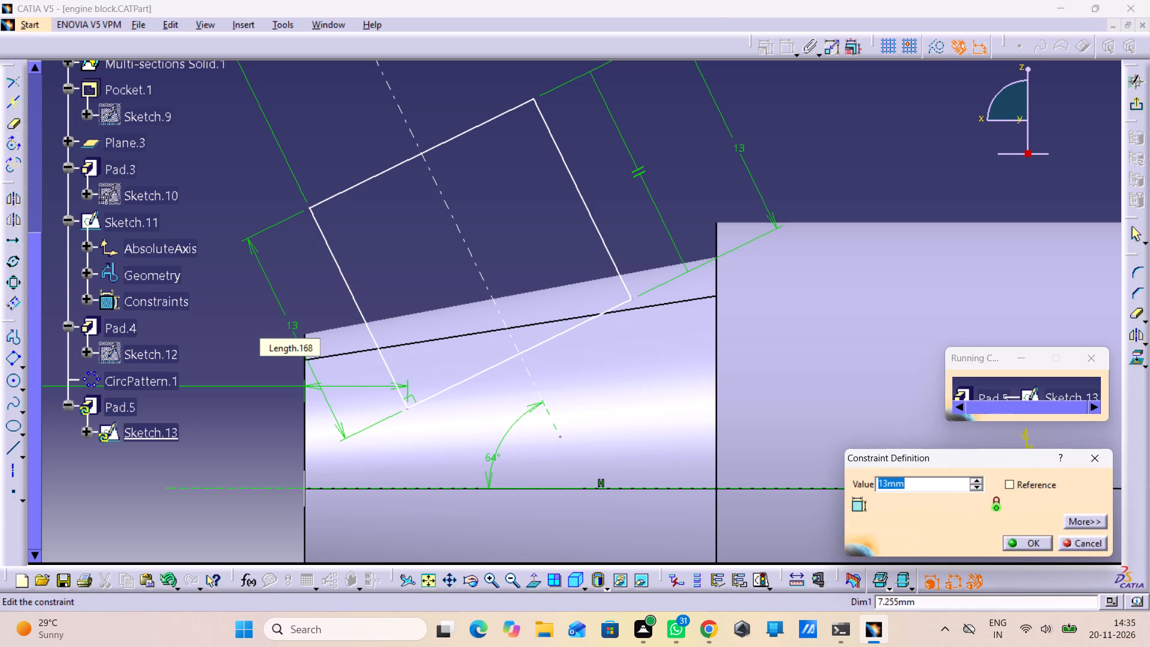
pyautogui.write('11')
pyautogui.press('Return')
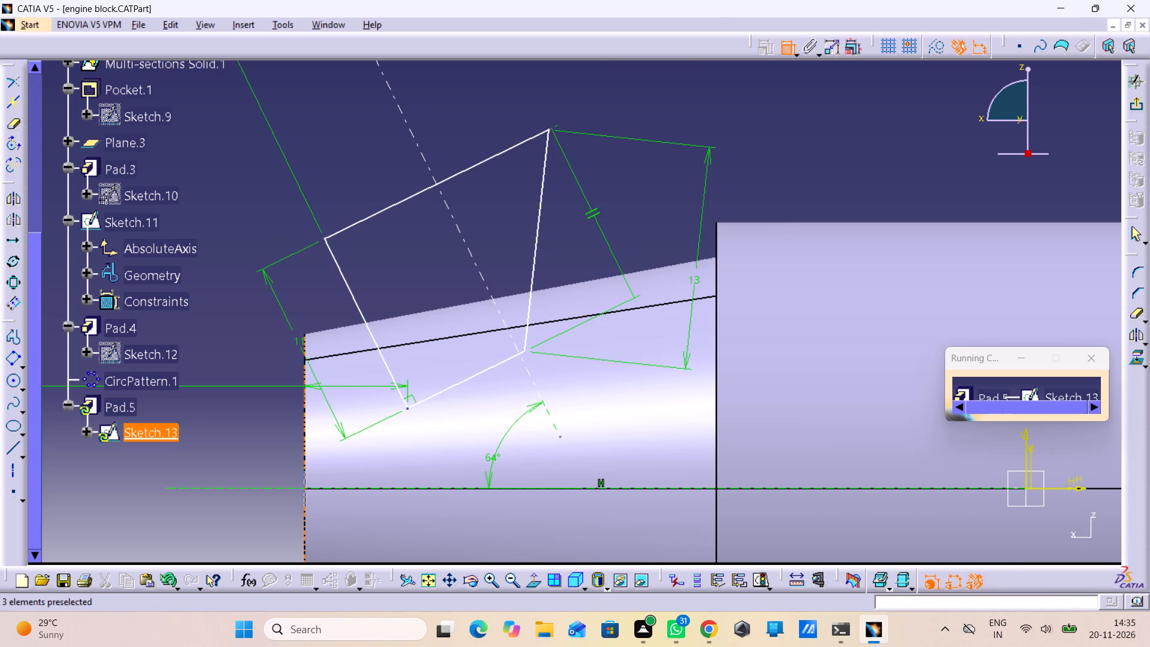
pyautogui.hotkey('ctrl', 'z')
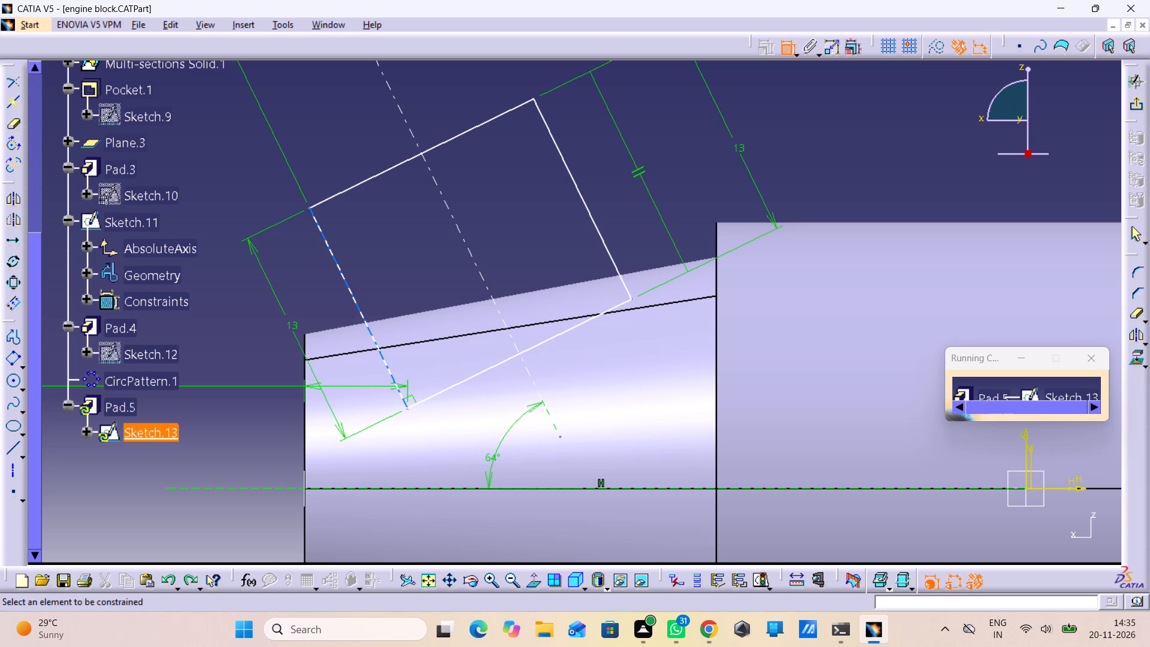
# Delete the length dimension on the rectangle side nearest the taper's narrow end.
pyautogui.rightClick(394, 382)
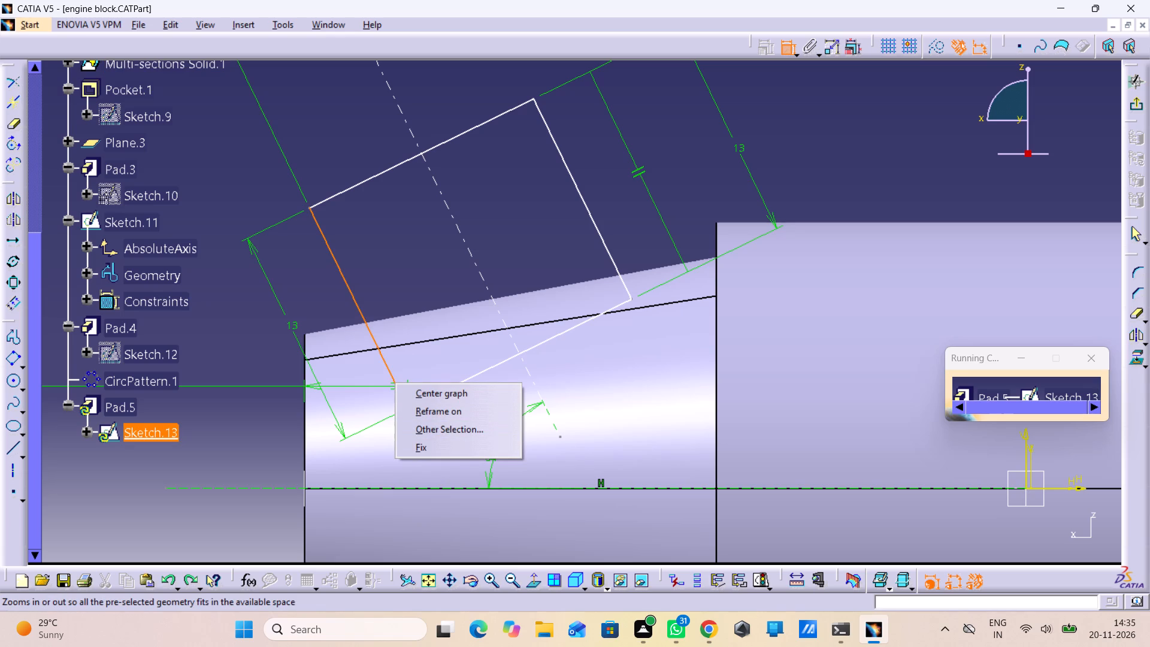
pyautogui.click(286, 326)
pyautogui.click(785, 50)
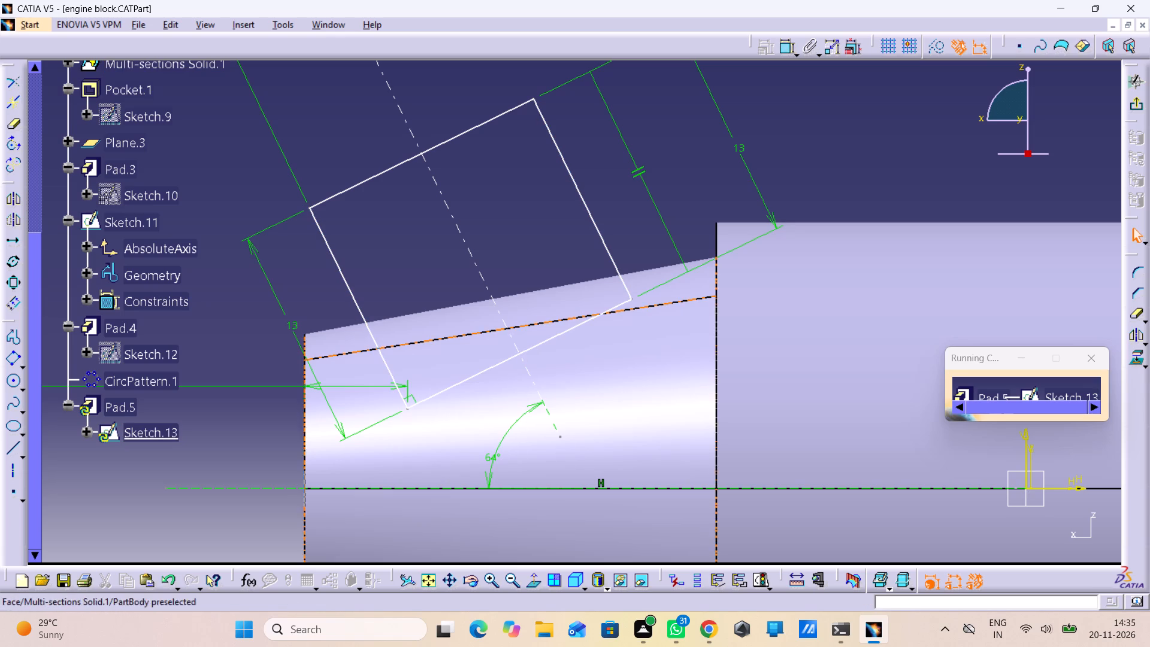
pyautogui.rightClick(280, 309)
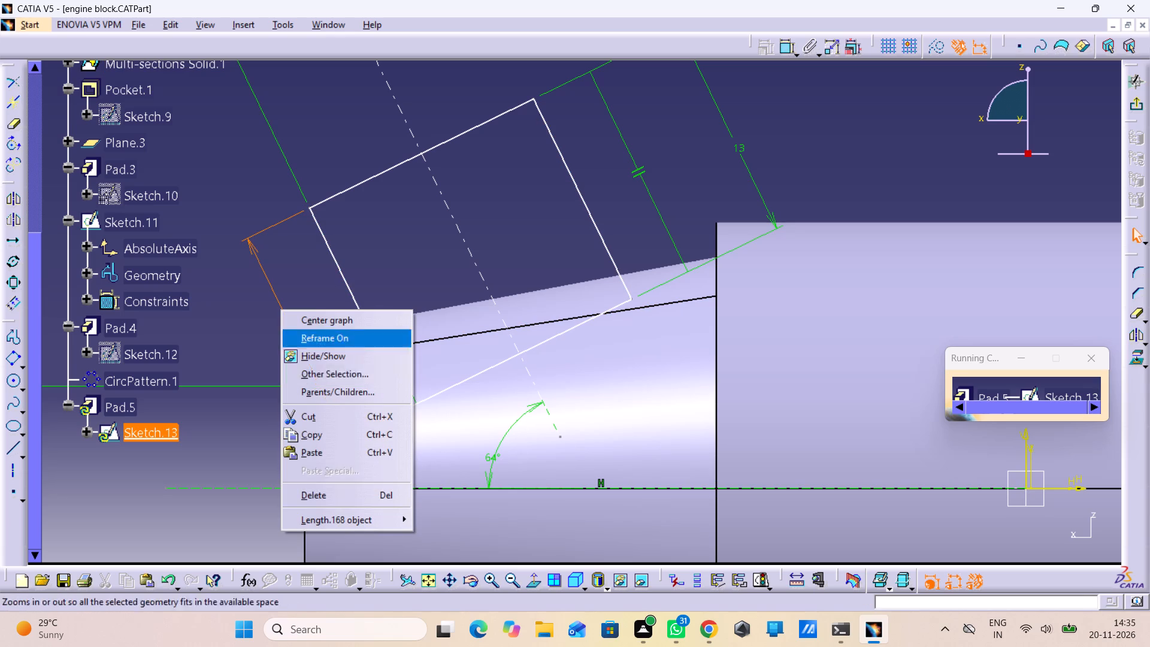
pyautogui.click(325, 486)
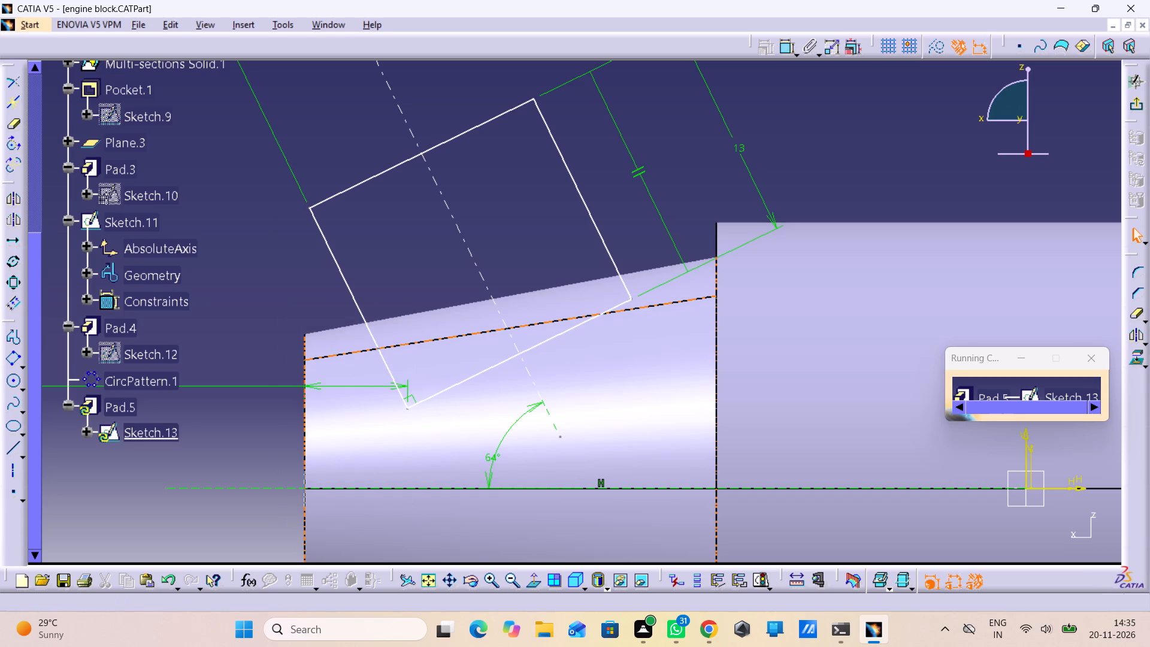
# Delete the rectangle side nearest the taper's narrow end.
pyautogui.rightClick(400, 394)
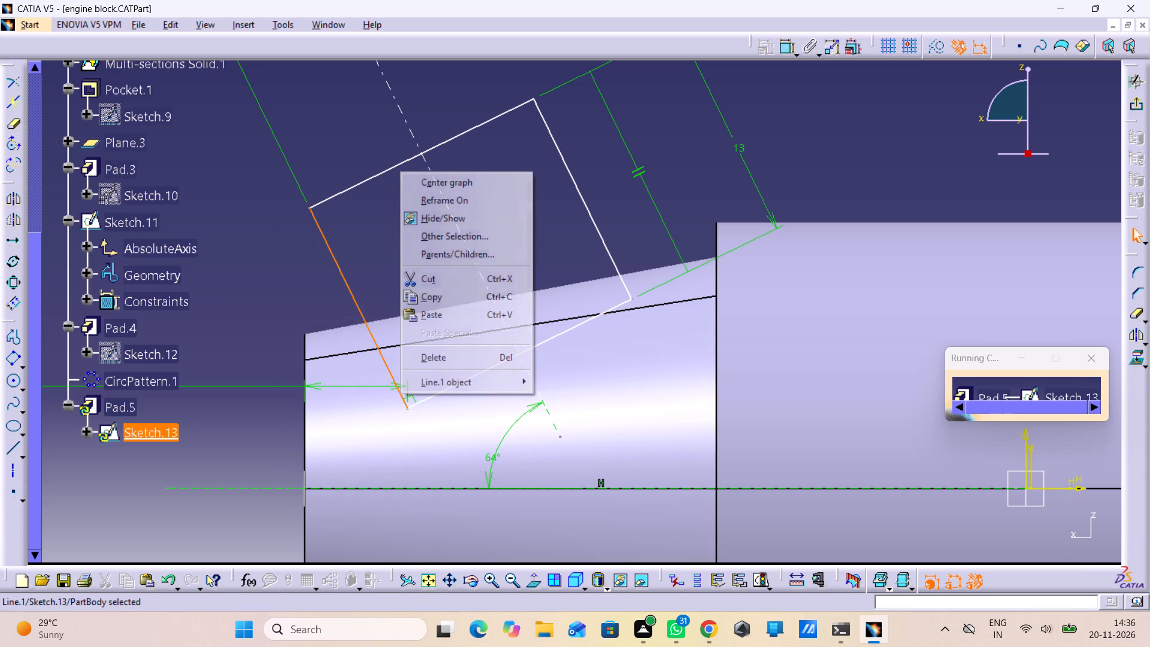
pyautogui.click(422, 360)
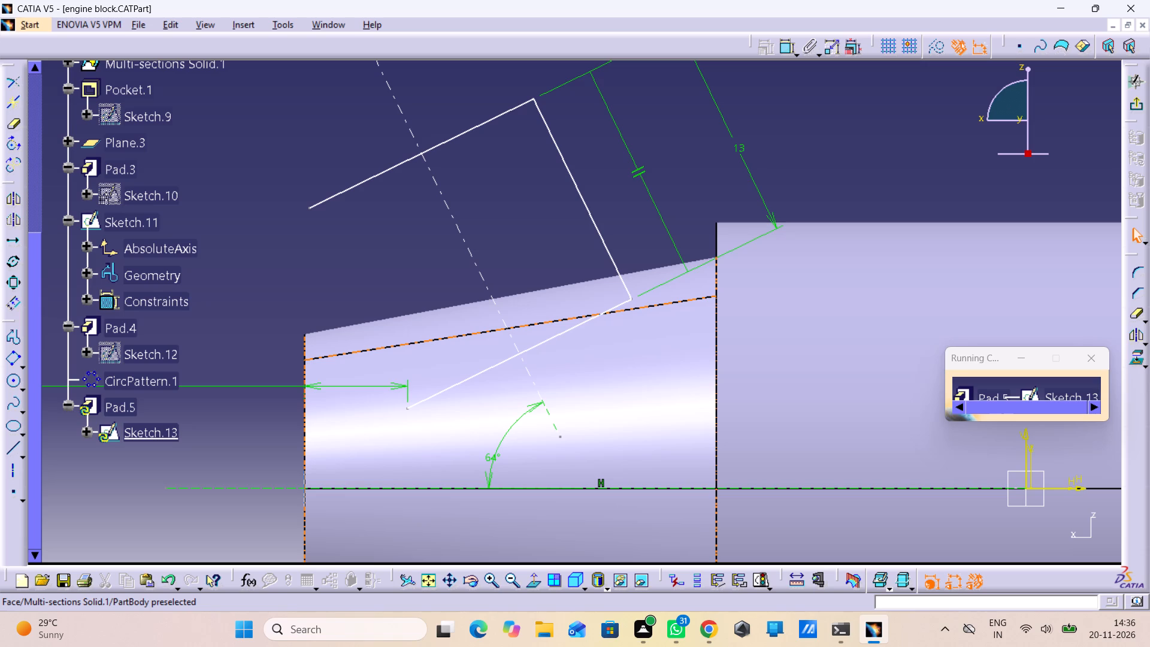
# Draw a profile from the open upper corner: a line about 9 mm long at 296°, and a short slanted line to the rectangle's bottom edge.
pyautogui.doubleClick(13, 343)
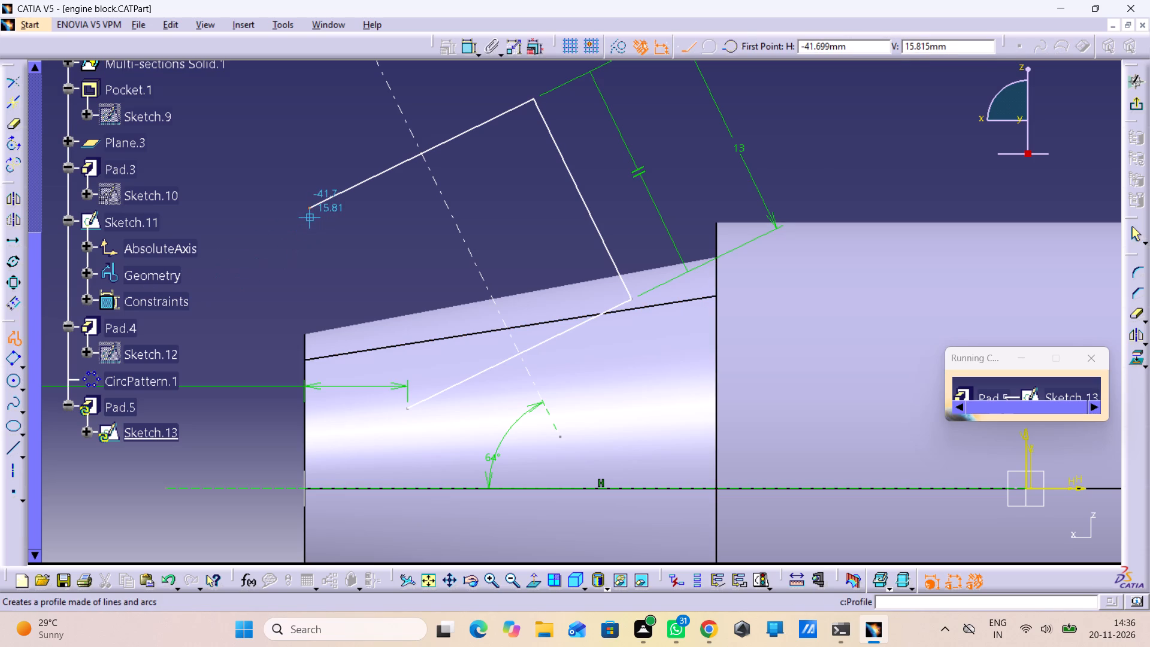
pyautogui.click(308, 207)
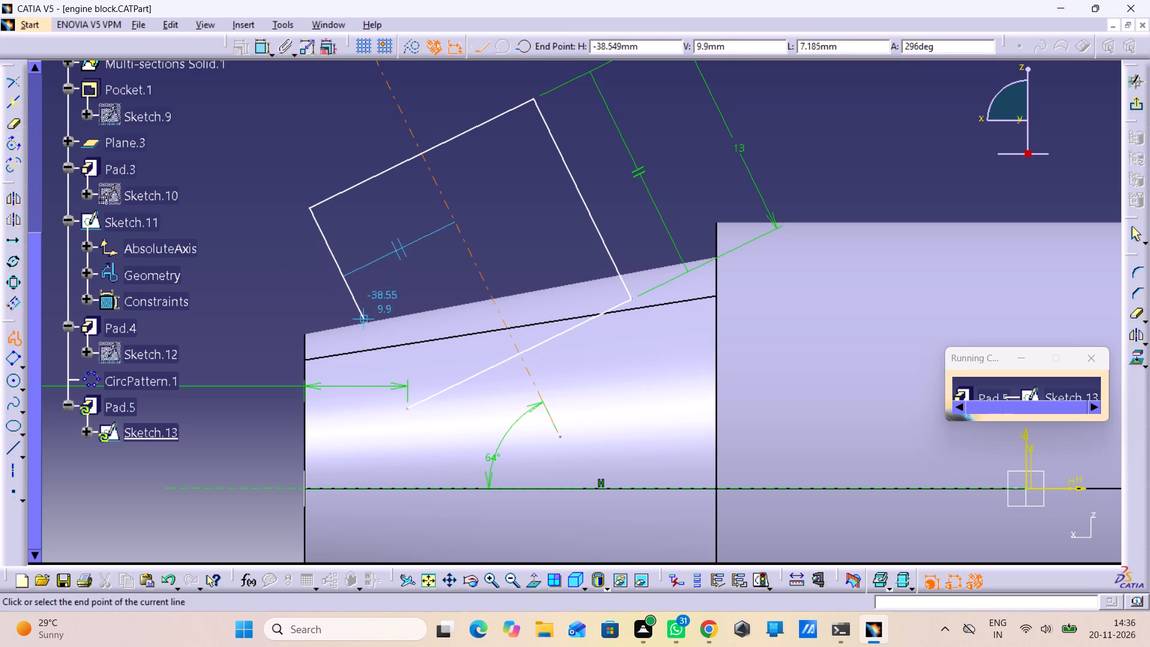
pyautogui.click(379, 354)
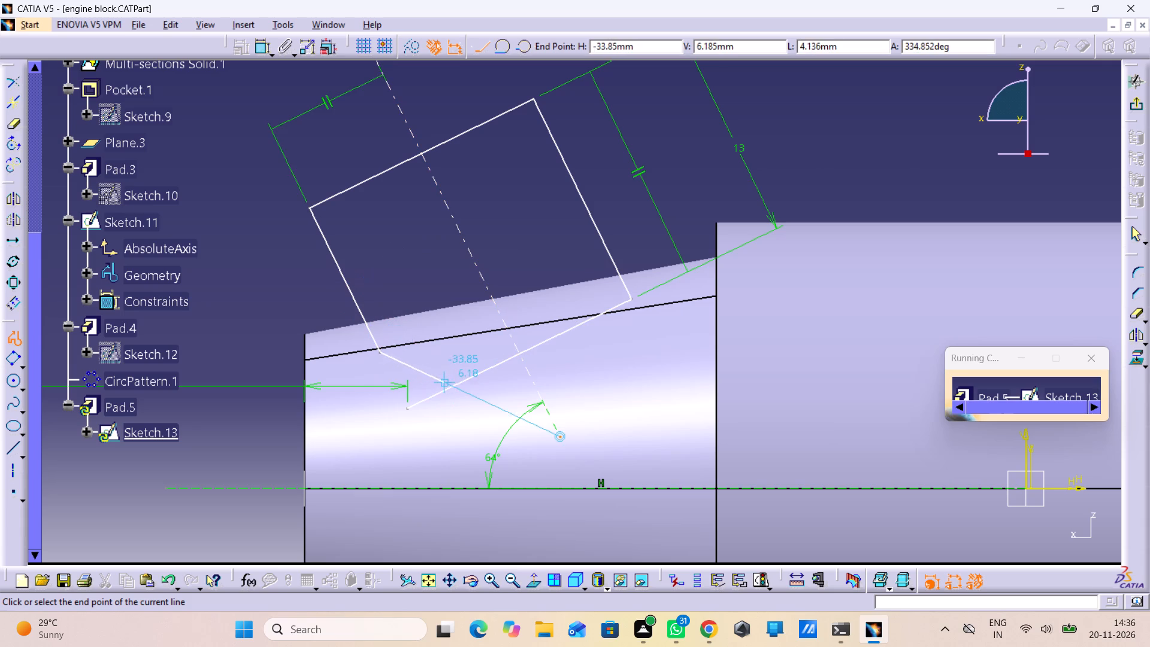
pyautogui.click(432, 394)
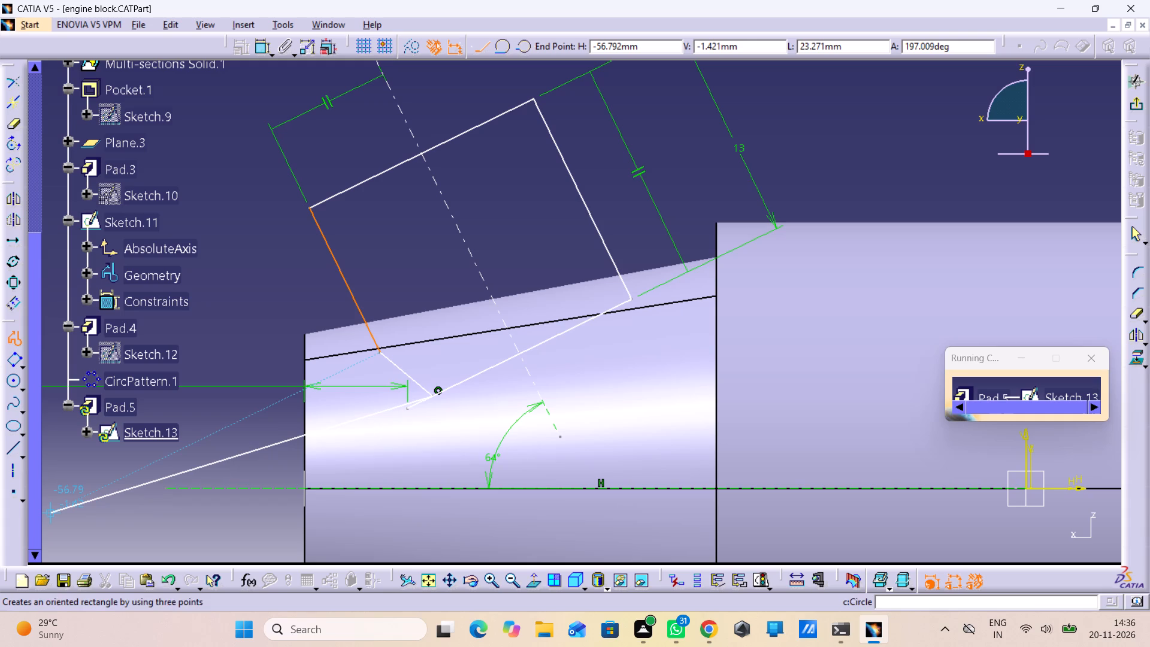
pyautogui.click(14, 337)
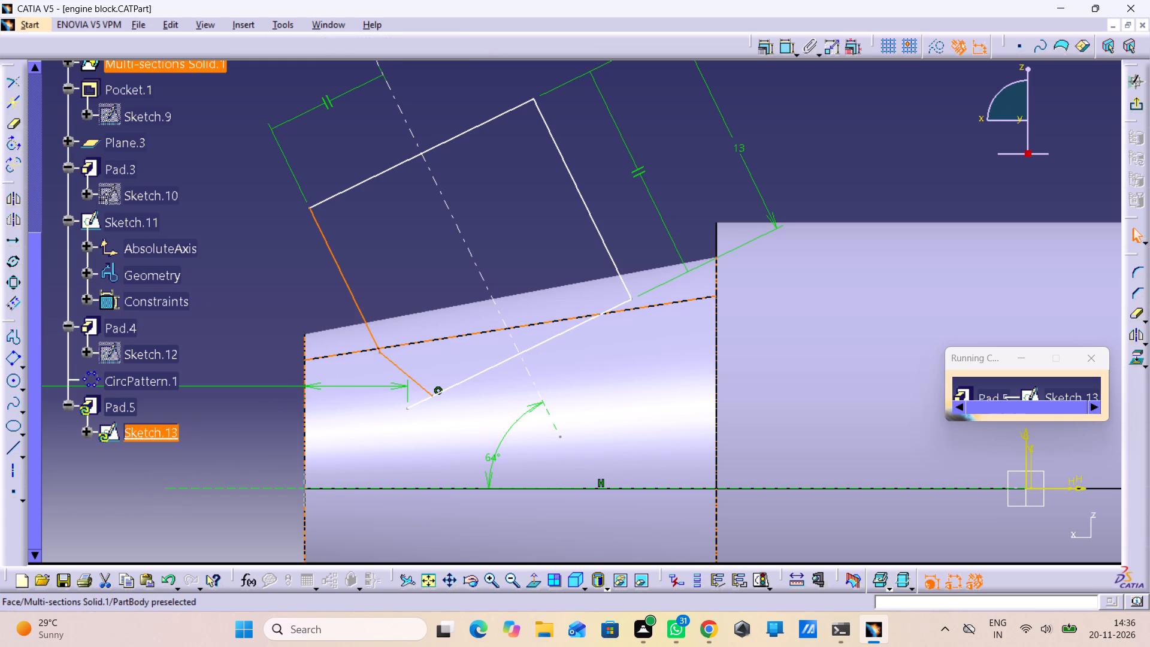
# Make the short slanted line's lower end coincident with the rectangle's bottom corner nearest the taper's narrow end.
pyautogui.click(408, 412)
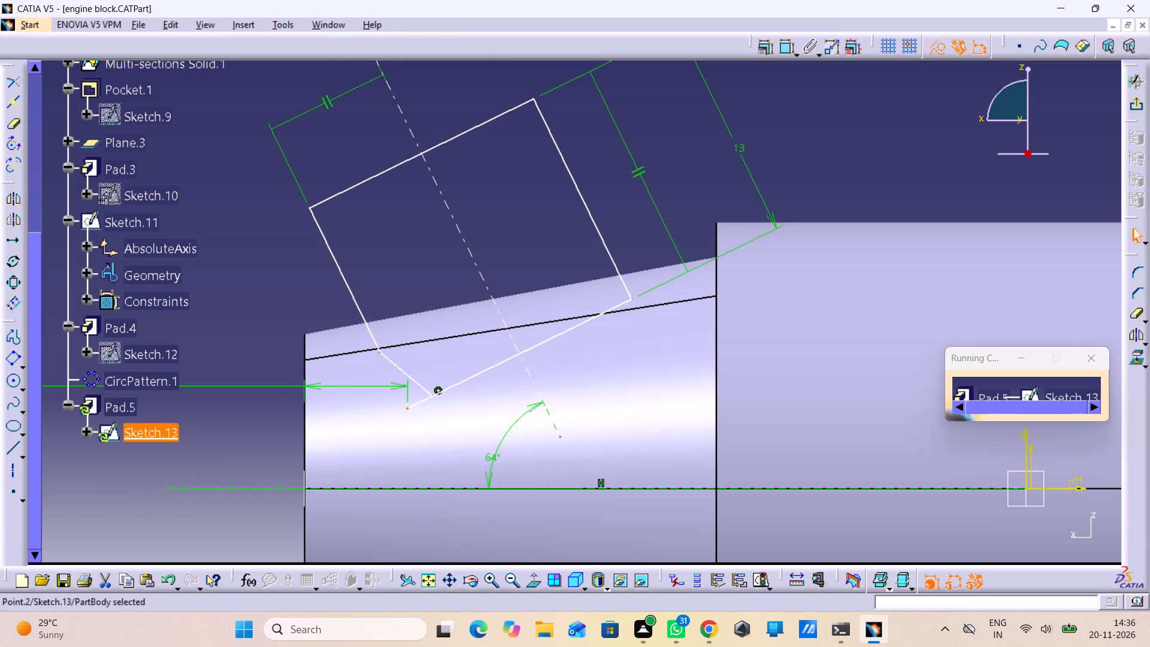
pyautogui.click(787, 50)
pyautogui.moveTo(797, 47); pyautogui.dragTo(803, 47)
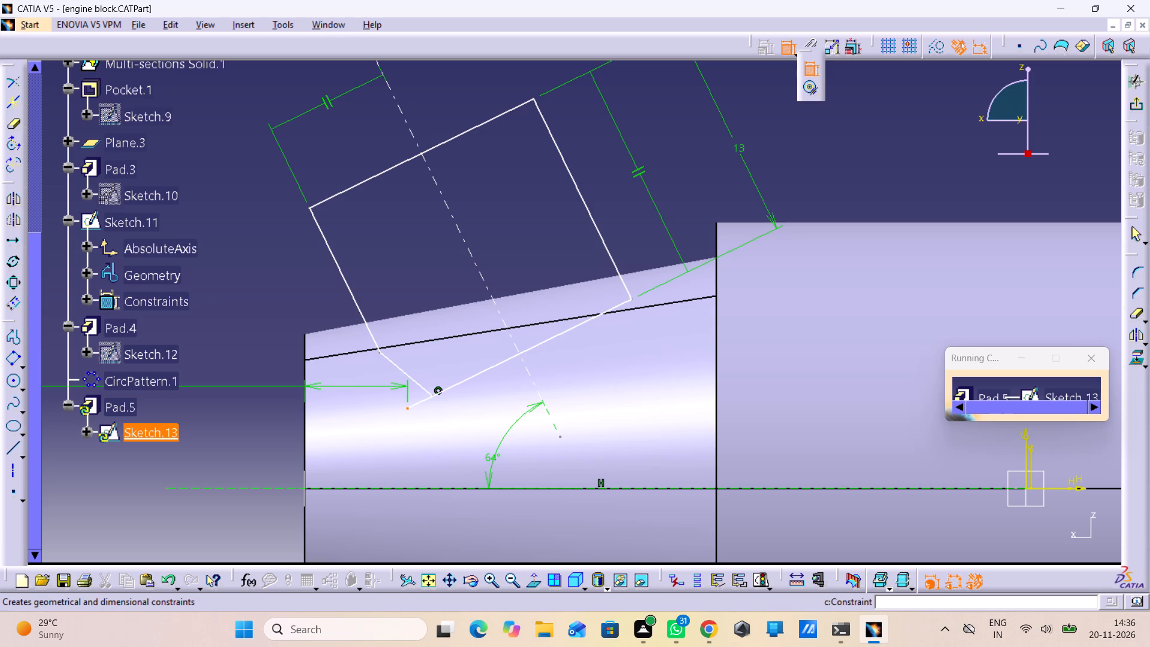
pyautogui.click(431, 395)
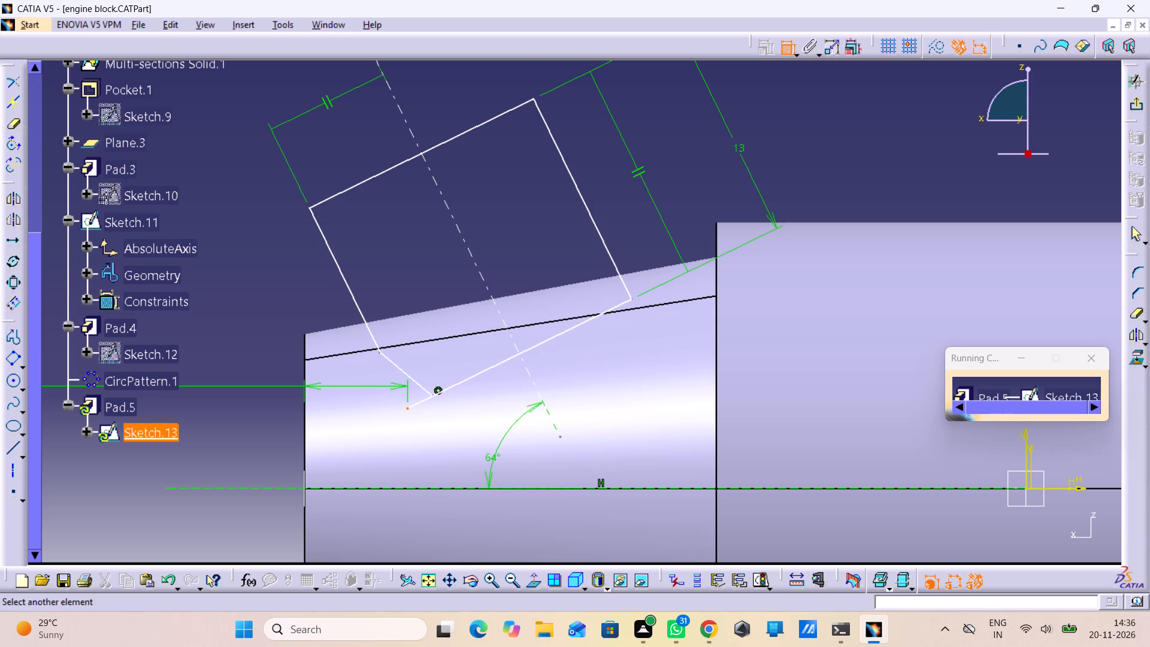
pyautogui.click(431, 395)
pyautogui.rightClick(271, 462)
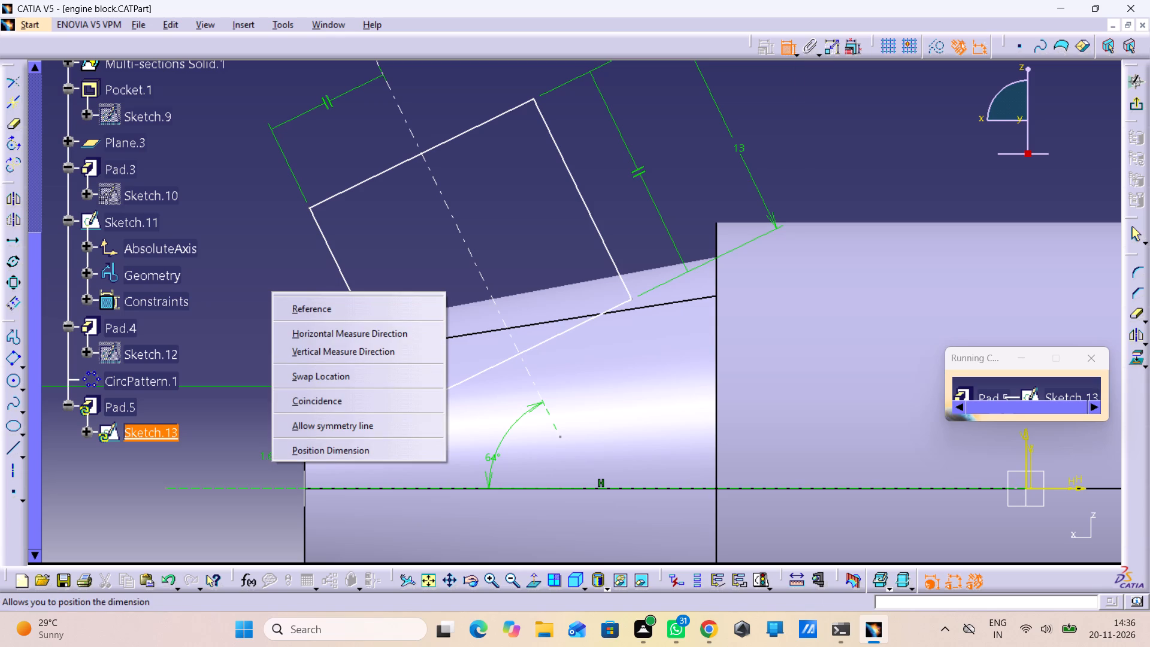
pyautogui.click(339, 403)
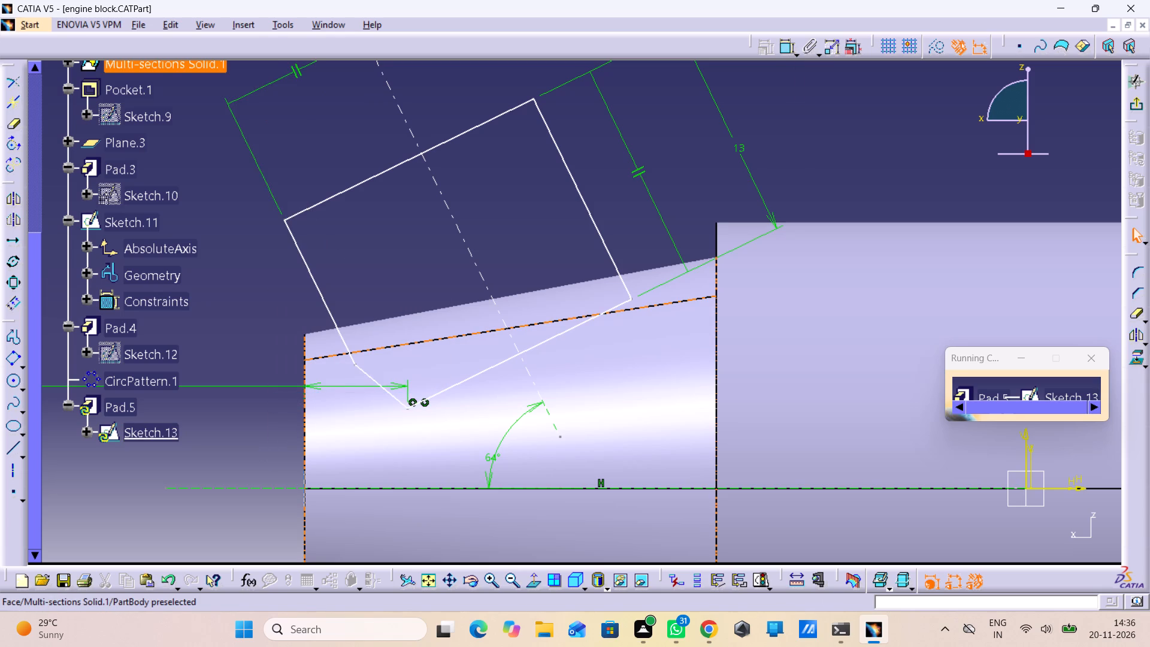
# Exit the sketch, preview the mirrored tilted pad with the reshaped profile, and accept it.
pyautogui.moveTo(403, 425); pyautogui.dragTo(452, 425, button='middle')
pyautogui.moveTo(405, 425); pyautogui.dragTo(452, 425, button='right')
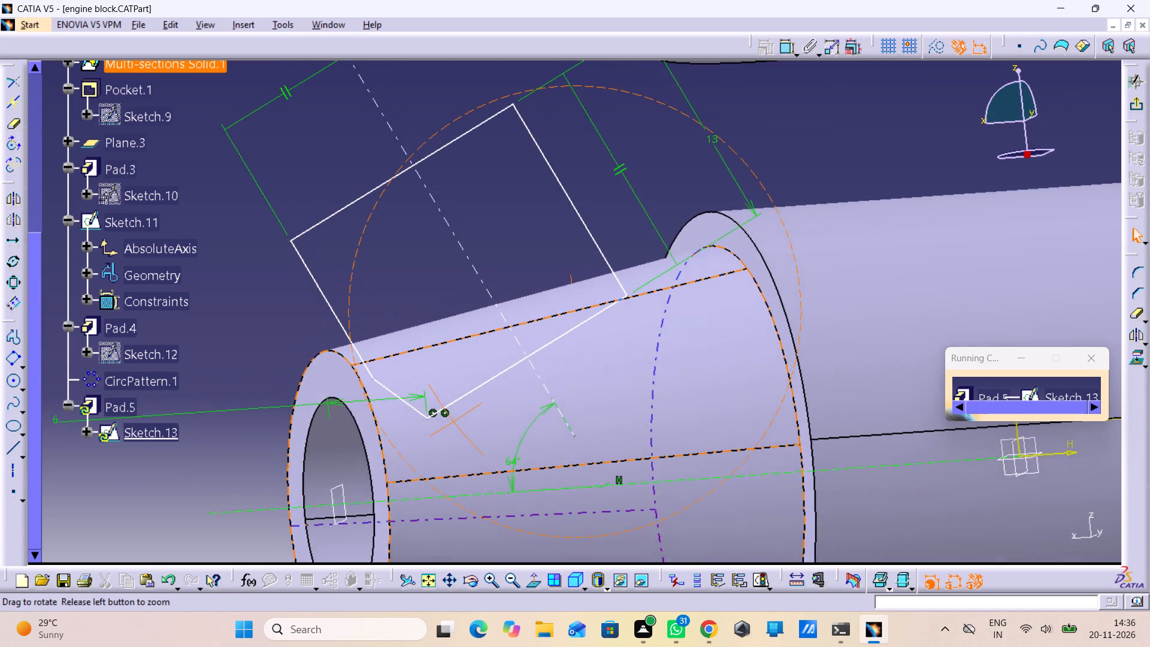
pyautogui.moveTo(452, 425); pyautogui.dragTo(443, 432, button='middle')
pyautogui.moveTo(452, 425); pyautogui.dragTo(443, 432, button='right')
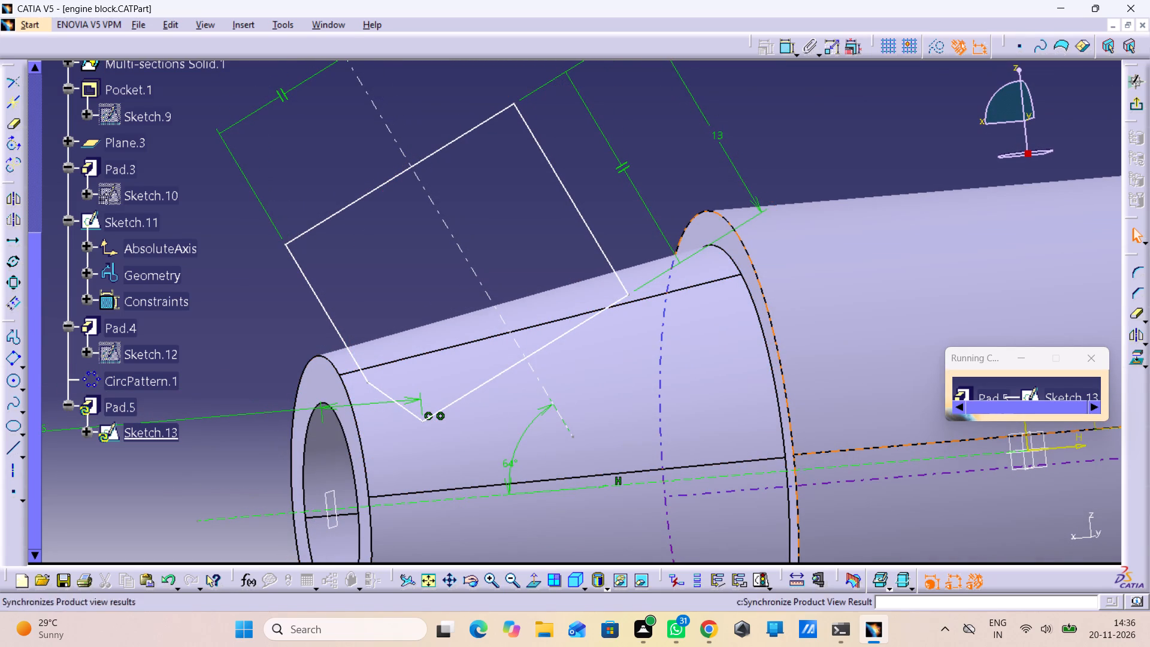
pyautogui.click(1136, 105)
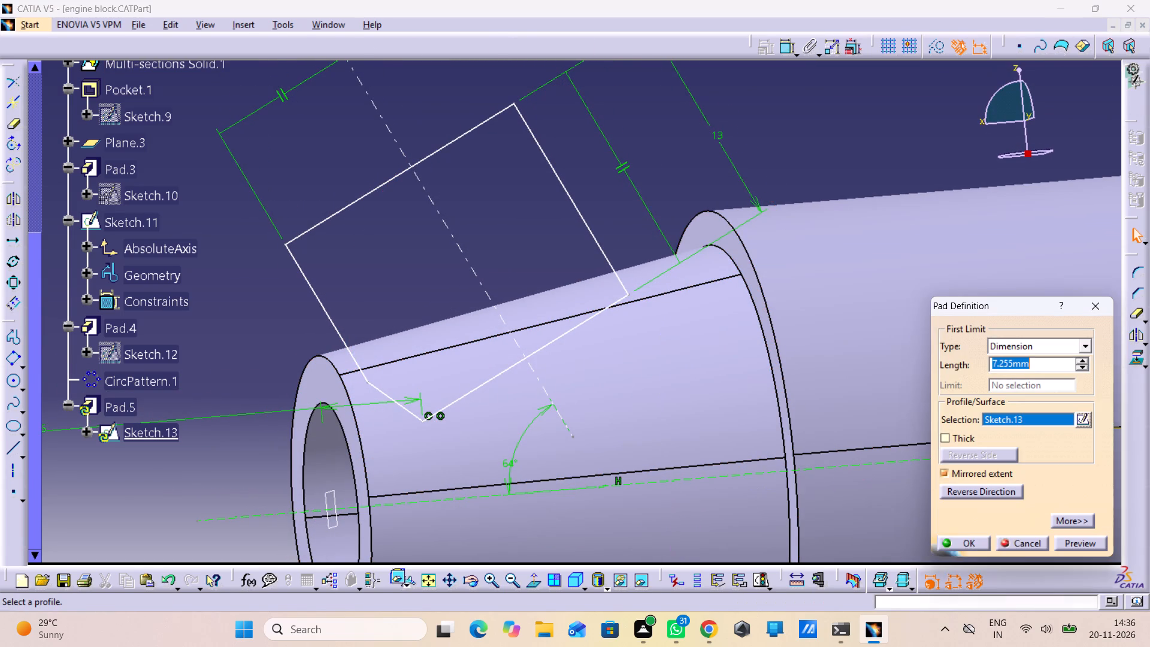
pyautogui.click(1084, 538)
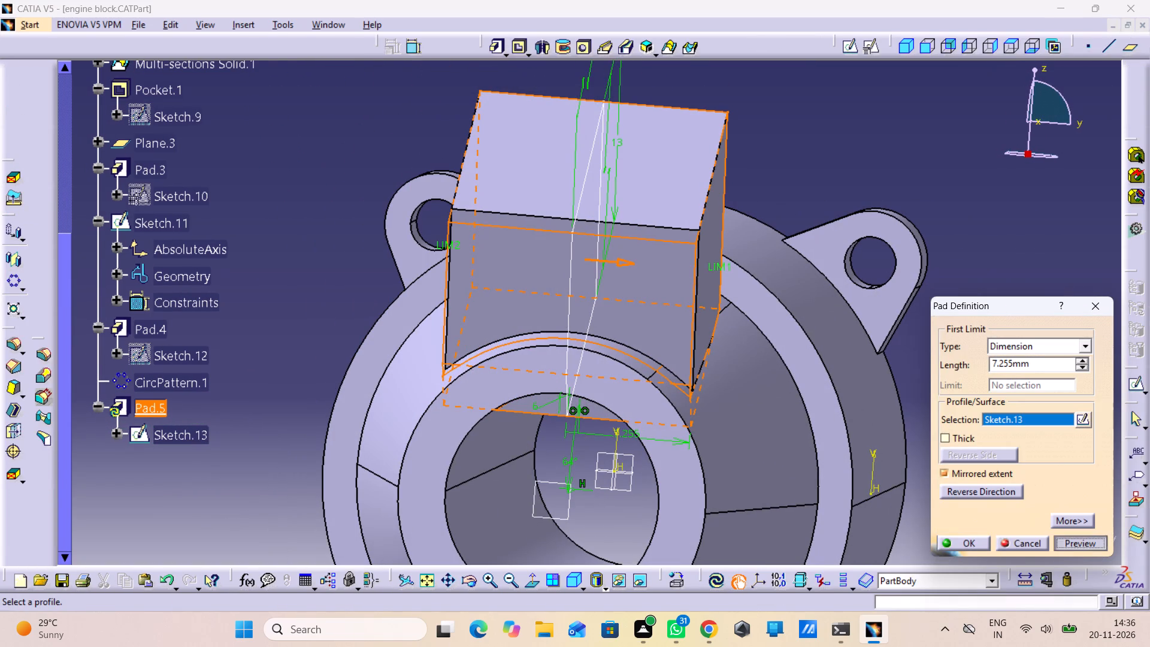
pyautogui.moveTo(567, 482); pyautogui.dragTo(592, 416, button='middle')
pyautogui.moveTo(567, 482); pyautogui.dragTo(592, 416, button='right')
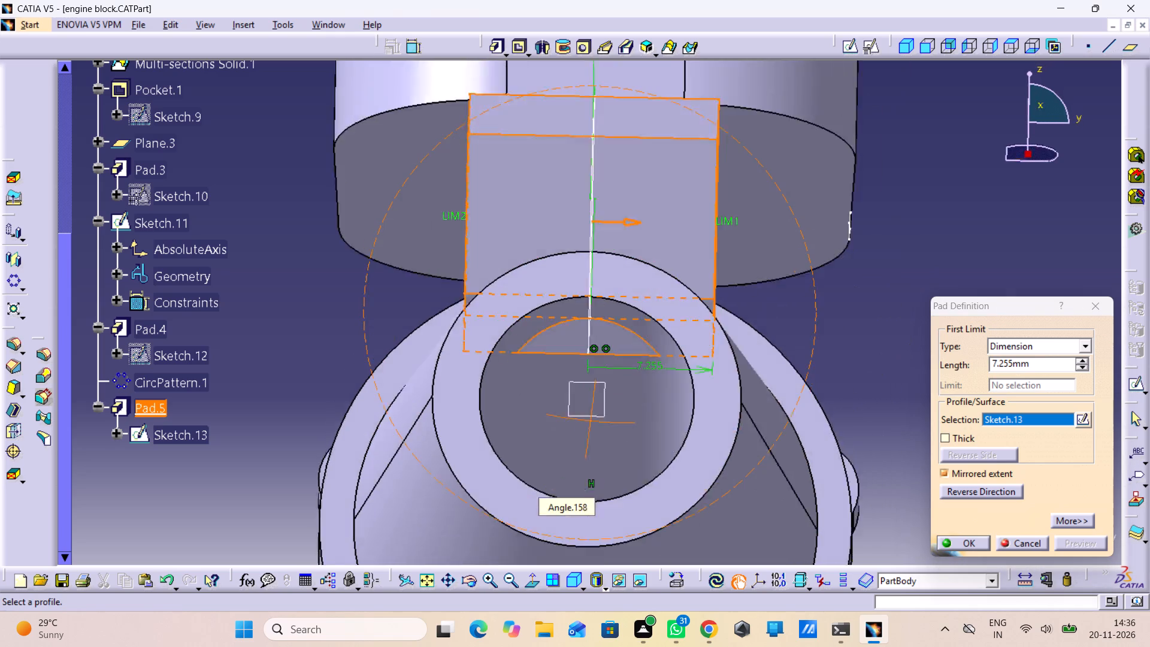
pyautogui.moveTo(592, 416); pyautogui.dragTo(607, 374, button='middle')
pyautogui.moveTo(592, 416); pyautogui.dragTo(607, 374, button='right')
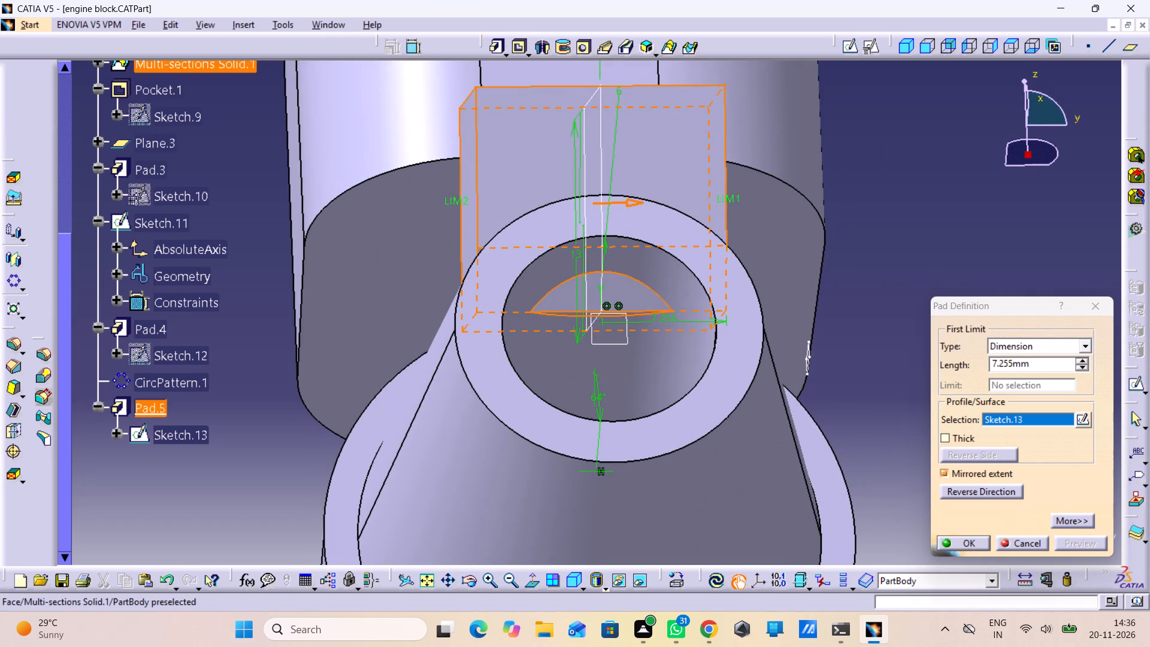
pyautogui.click(973, 546)
pyautogui.click(951, 498)
# Examine the tilted pad from several directions, checking where it meets the taper and enters the bore.
pyautogui.moveTo(651, 396); pyautogui.dragTo(708, 458, button='middle')
pyautogui.moveTo(649, 394); pyautogui.dragTo(708, 458, button='right')
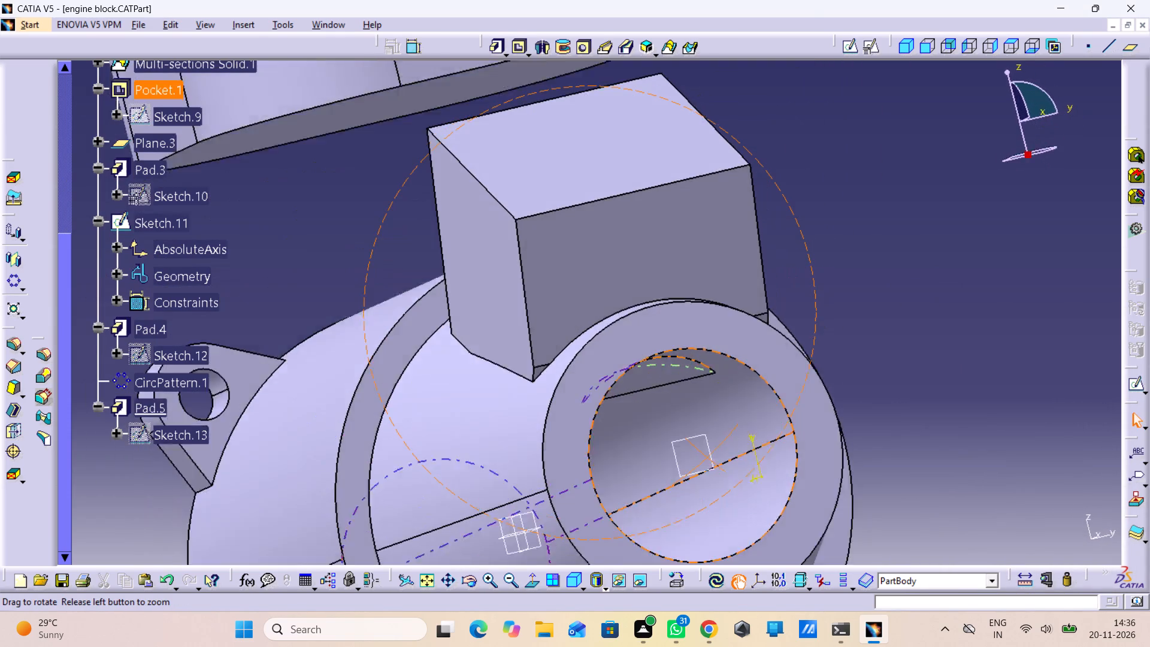
pyautogui.moveTo(708, 458); pyautogui.dragTo(714, 434, button='middle')
pyautogui.moveTo(708, 458); pyautogui.dragTo(748, 409, button='right')
pyautogui.moveTo(661, 401); pyautogui.dragTo(755, 363, button='middle')
pyautogui.moveTo(661, 401); pyautogui.dragTo(757, 363, button='right')
pyautogui.moveTo(757, 415); pyautogui.dragTo(717, 390, button='middle')
pyautogui.moveTo(757, 415); pyautogui.dragTo(717, 390, button='right')
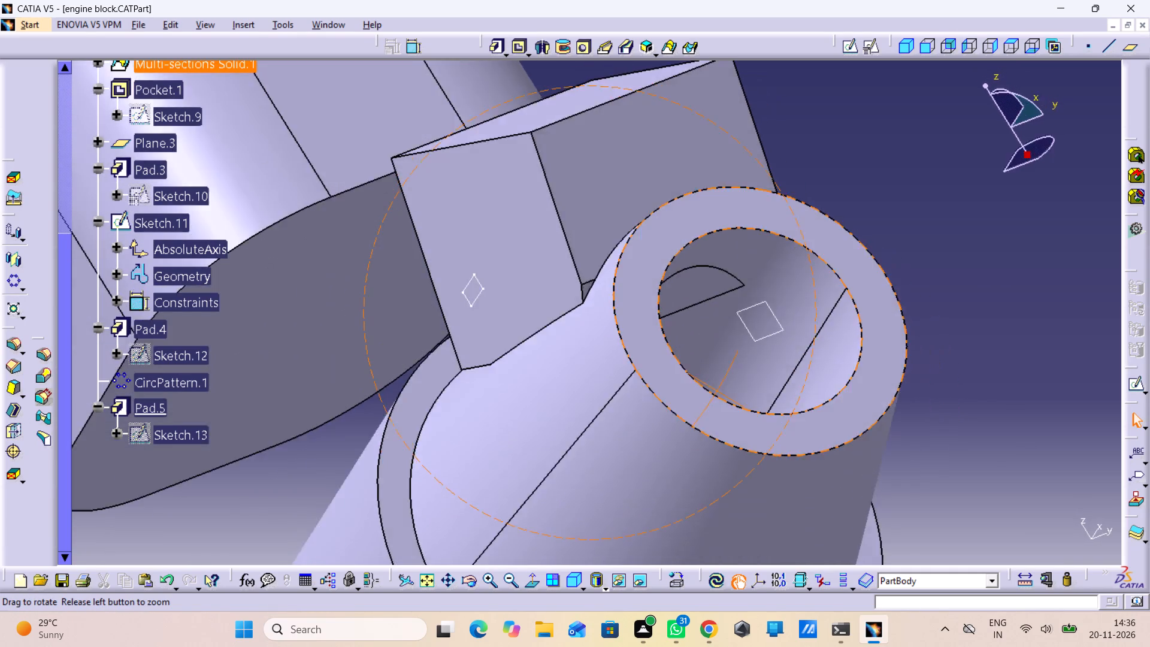
pyautogui.moveTo(717, 390); pyautogui.dragTo(462, 350, button='middle')
pyautogui.moveTo(717, 390); pyautogui.dragTo(462, 350, button='right')
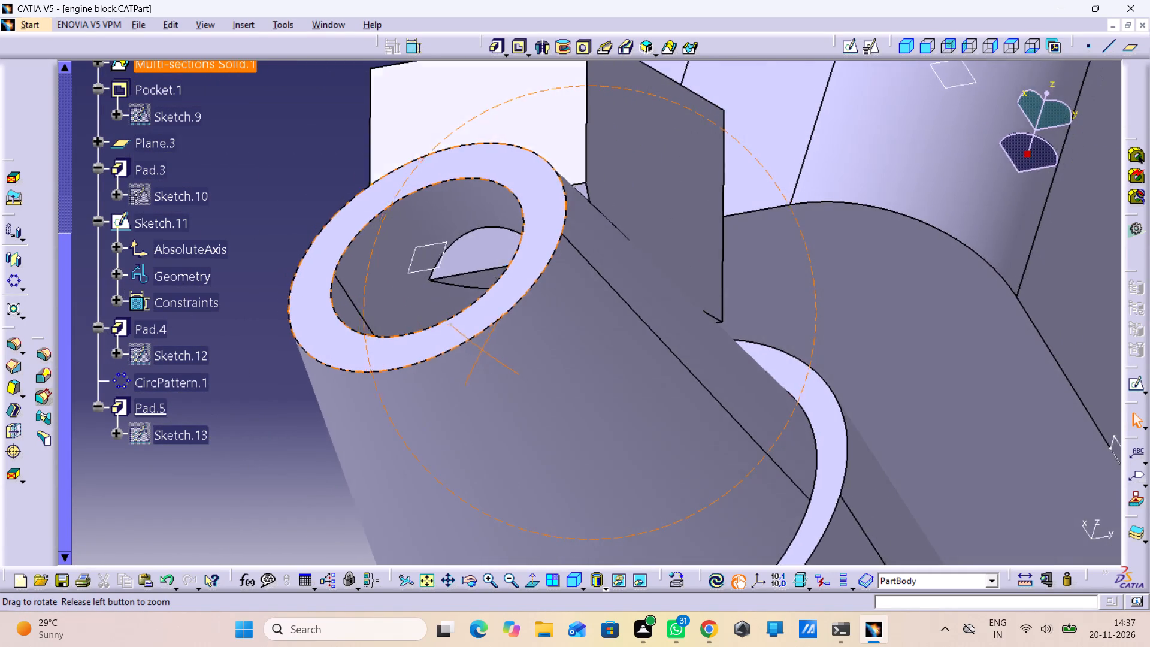
pyautogui.moveTo(462, 350); pyautogui.dragTo(402, 340, button='middle')
pyautogui.moveTo(462, 350); pyautogui.dragTo(402, 340, button='right')
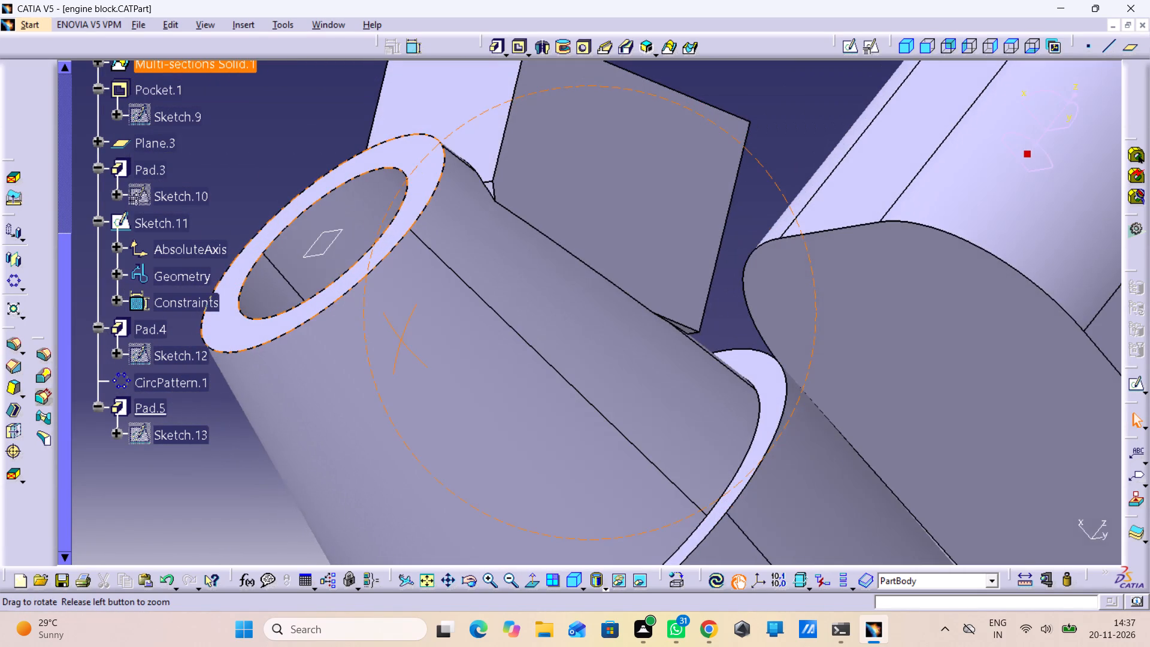
pyautogui.moveTo(402, 340); pyautogui.dragTo(373, 446, button='middle')
pyautogui.moveTo(402, 340); pyautogui.dragTo(373, 446, button='right')
pyautogui.moveTo(670, 372); pyautogui.dragTo(677, 382, button='middle')
pyautogui.moveTo(672, 372); pyautogui.dragTo(677, 382, button='right')
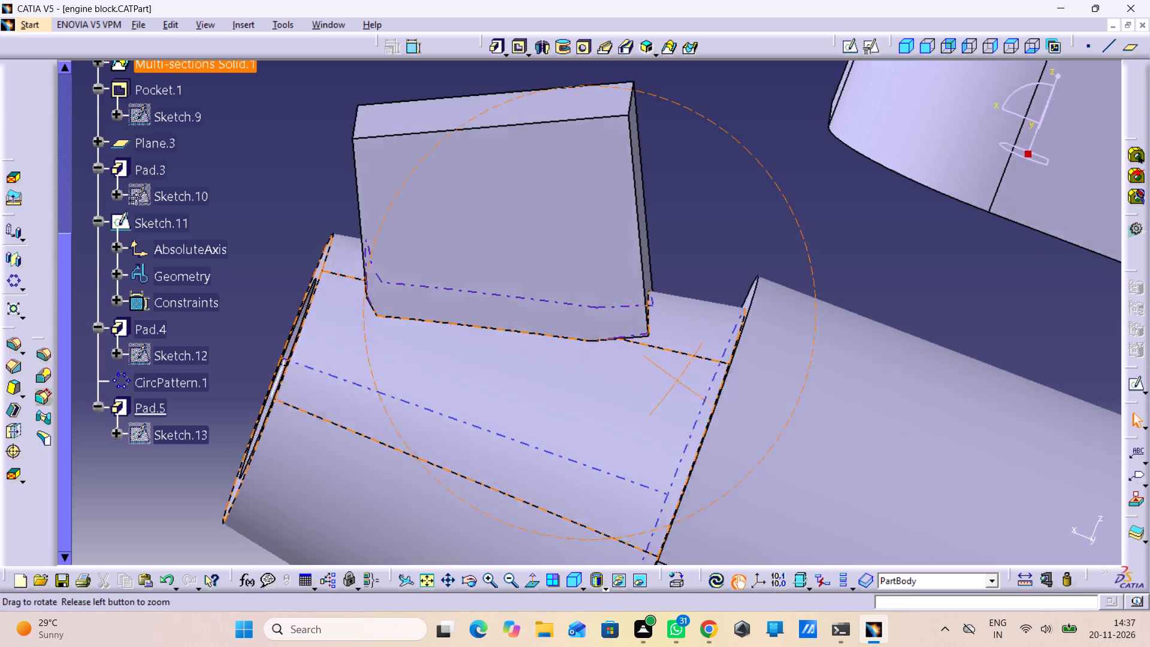
pyautogui.moveTo(677, 382); pyautogui.dragTo(877, 449, button='middle')
pyautogui.moveTo(677, 382); pyautogui.dragTo(877, 449, button='right')
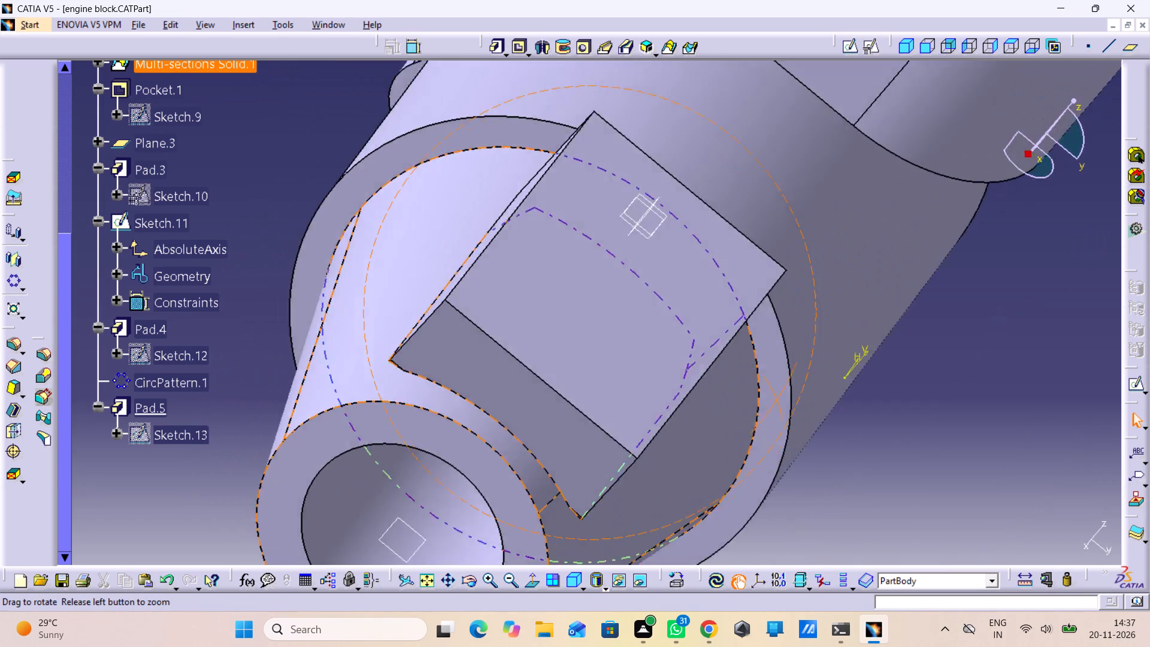
pyautogui.moveTo(877, 449); pyautogui.dragTo(841, 416, button='middle')
pyautogui.moveTo(877, 449); pyautogui.dragTo(722, 324, button='right')
# Reopen the tilted pad's profile sketch for editing.
pyautogui.doubleClick(634, 395)
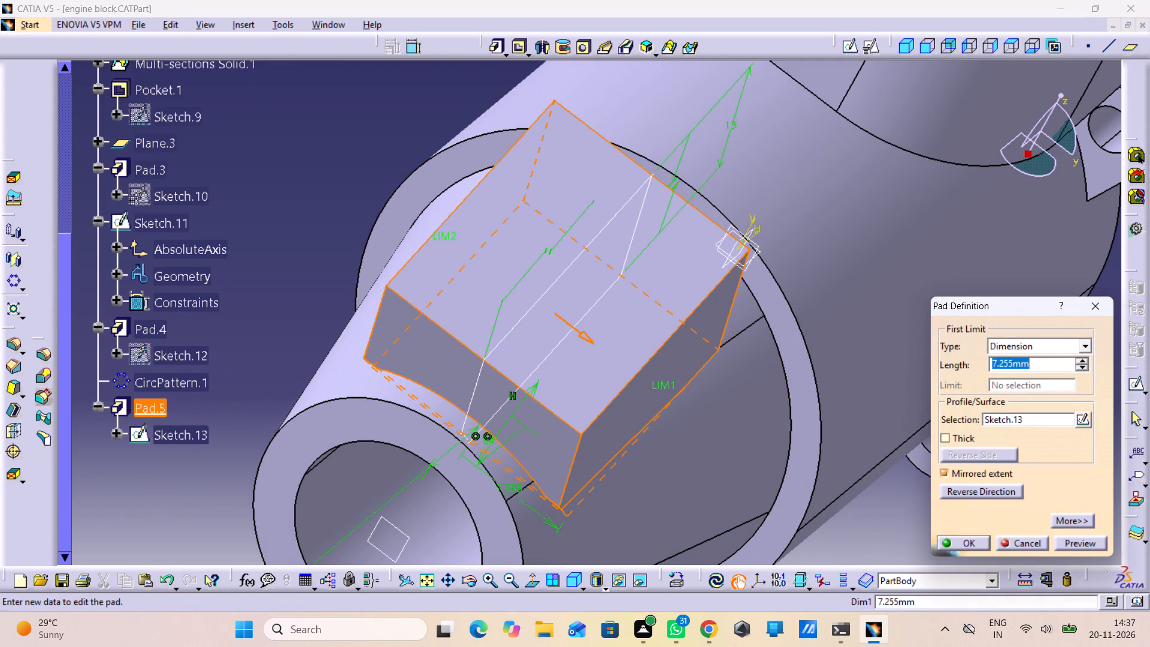
pyautogui.click(1085, 420)
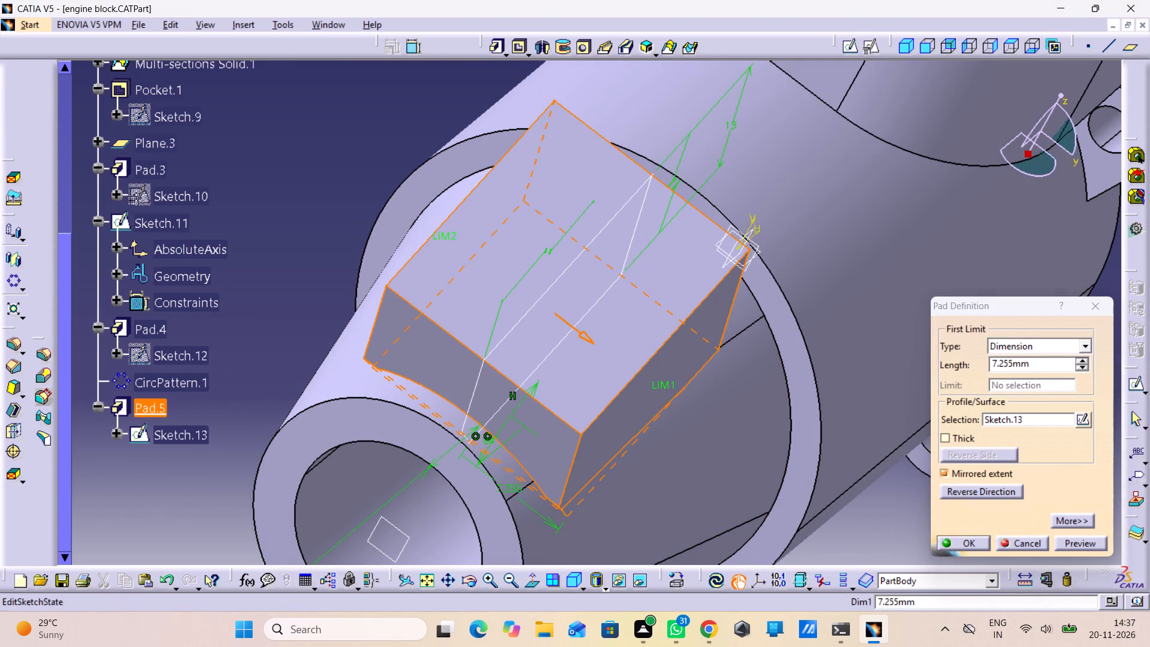
pyautogui.doubleClick(1085, 420)
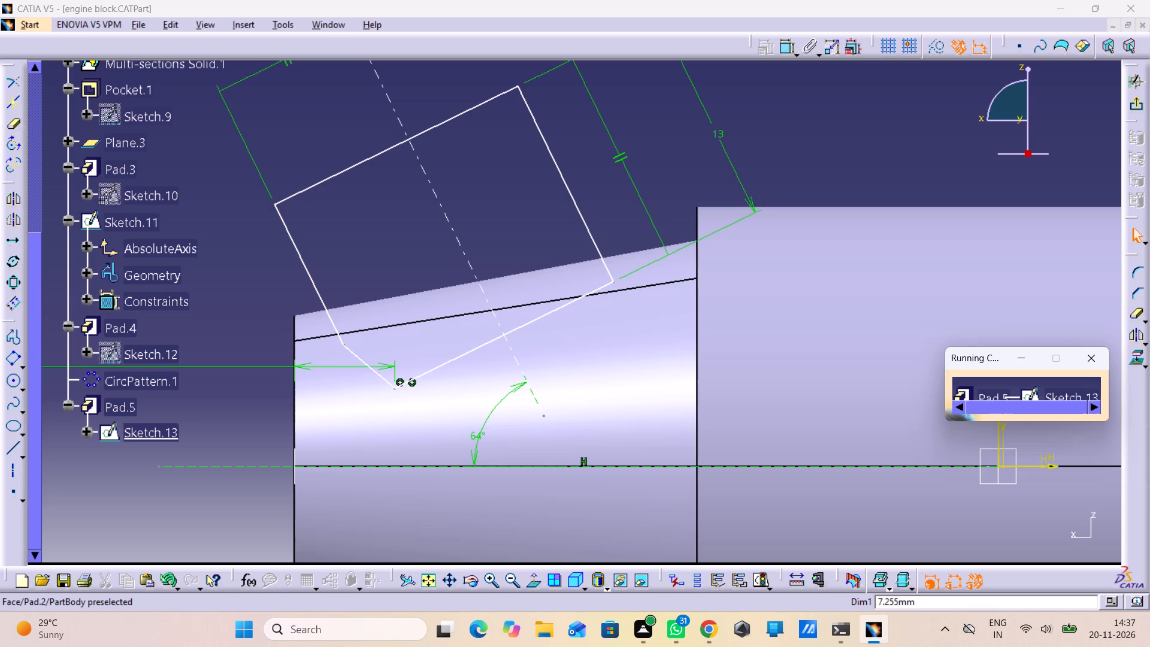
# Open the length dimension of the rectangle side nearest the large cylinder.
pyautogui.click(716, 134)
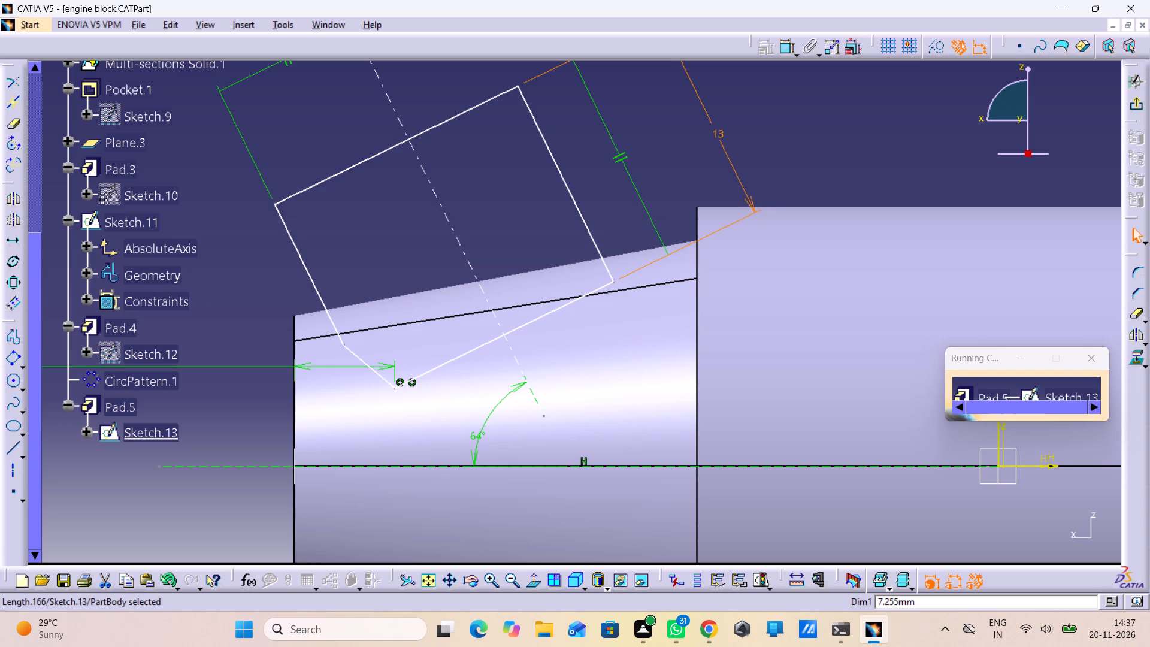
pyautogui.doubleClick(716, 134)
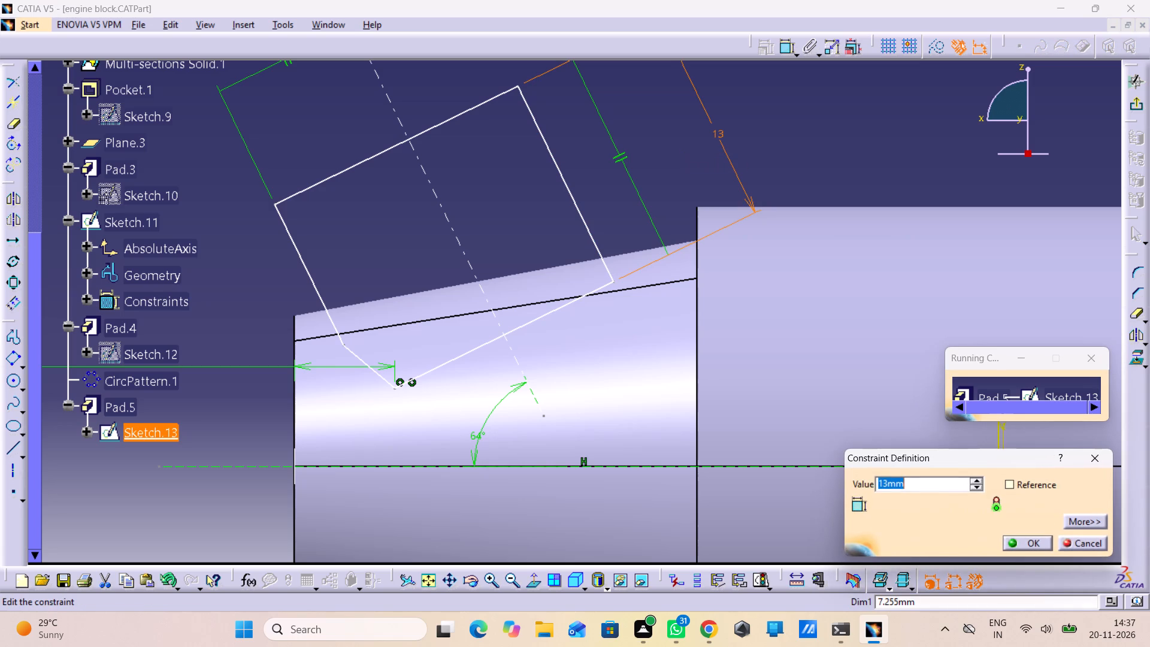
pyautogui.click(1032, 540)
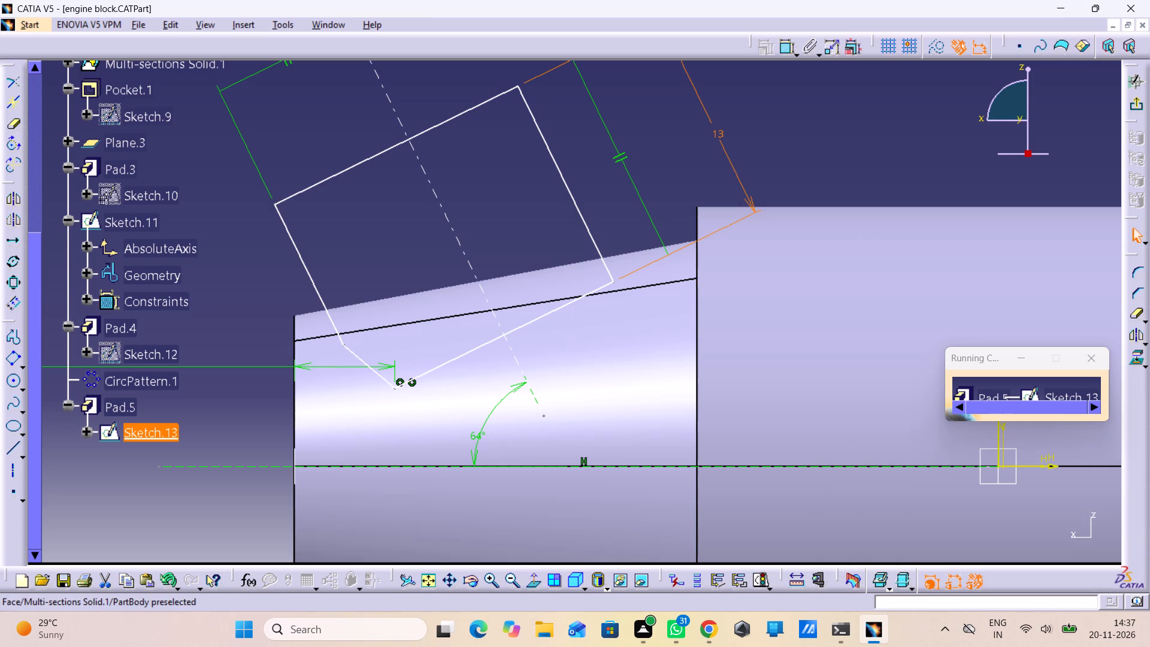
# Dimension the profile side nearest the taper's narrow end and set its length to 8 mm.
pyautogui.moveTo(367, 388); pyautogui.dragTo(374, 414, button='middle')
pyautogui.rightClick(367, 388)
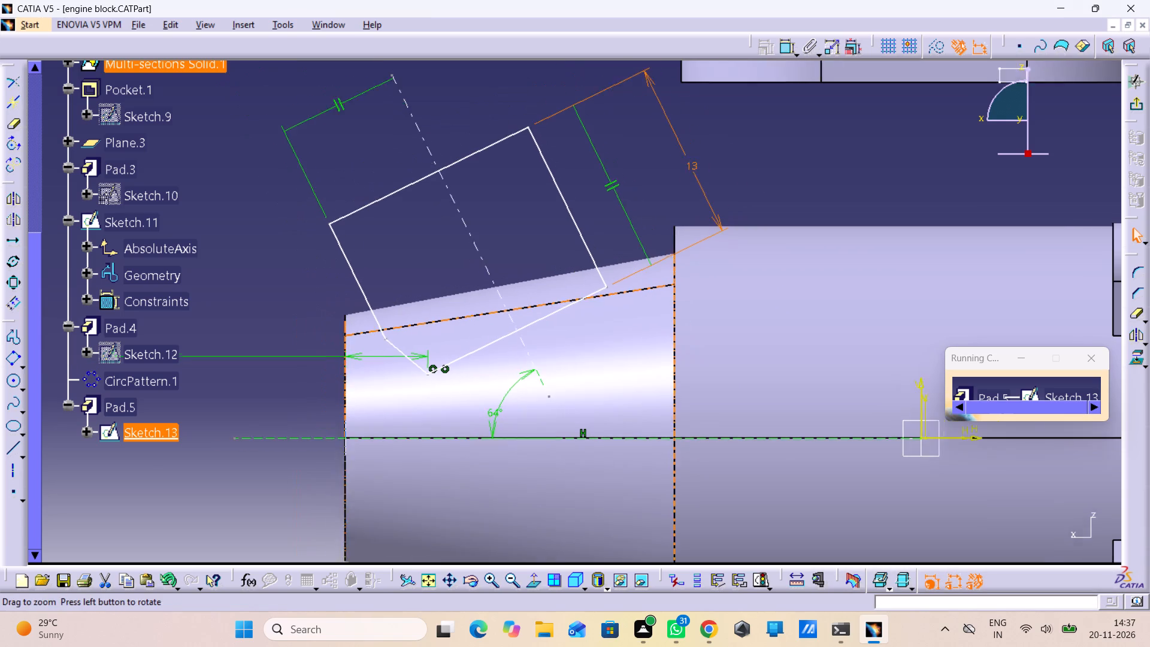
pyautogui.moveTo(374, 414); pyautogui.dragTo(376, 416, button='middle')
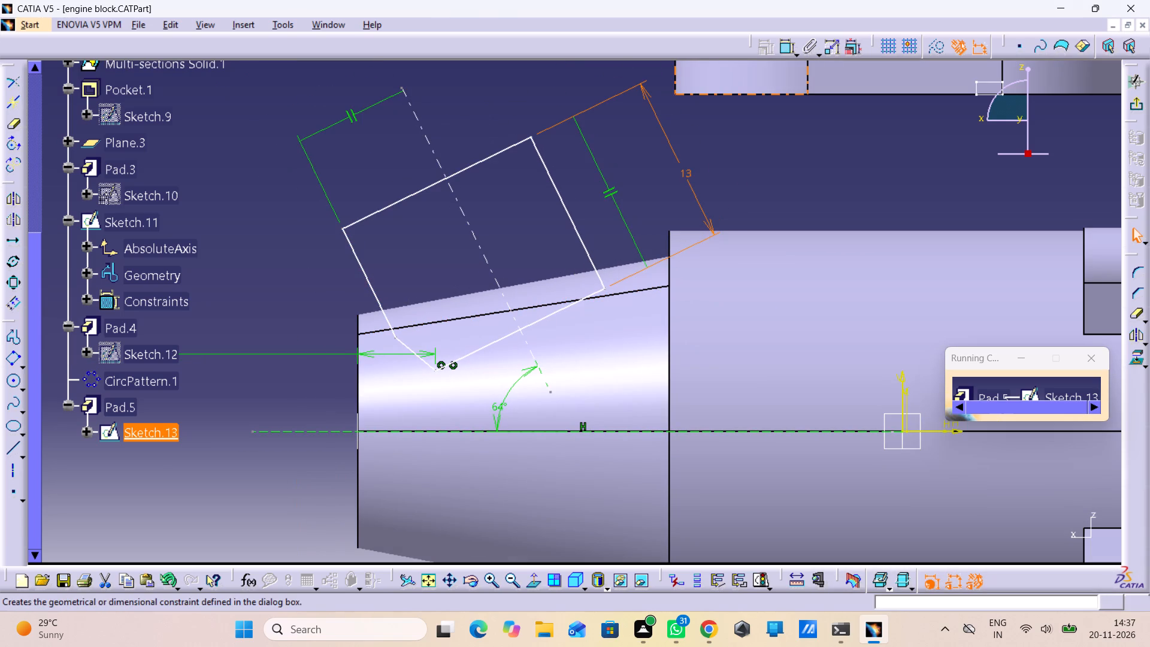
pyautogui.click(786, 47)
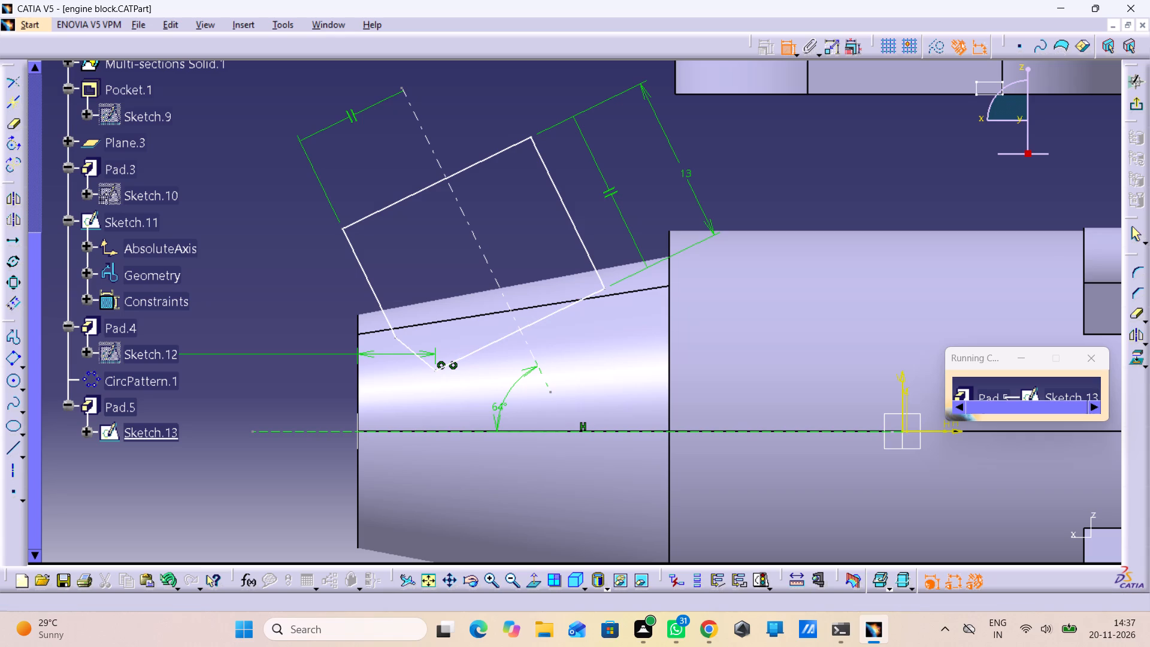
pyautogui.click(359, 255)
pyautogui.click(333, 288)
pyautogui.doubleClick(329, 282)
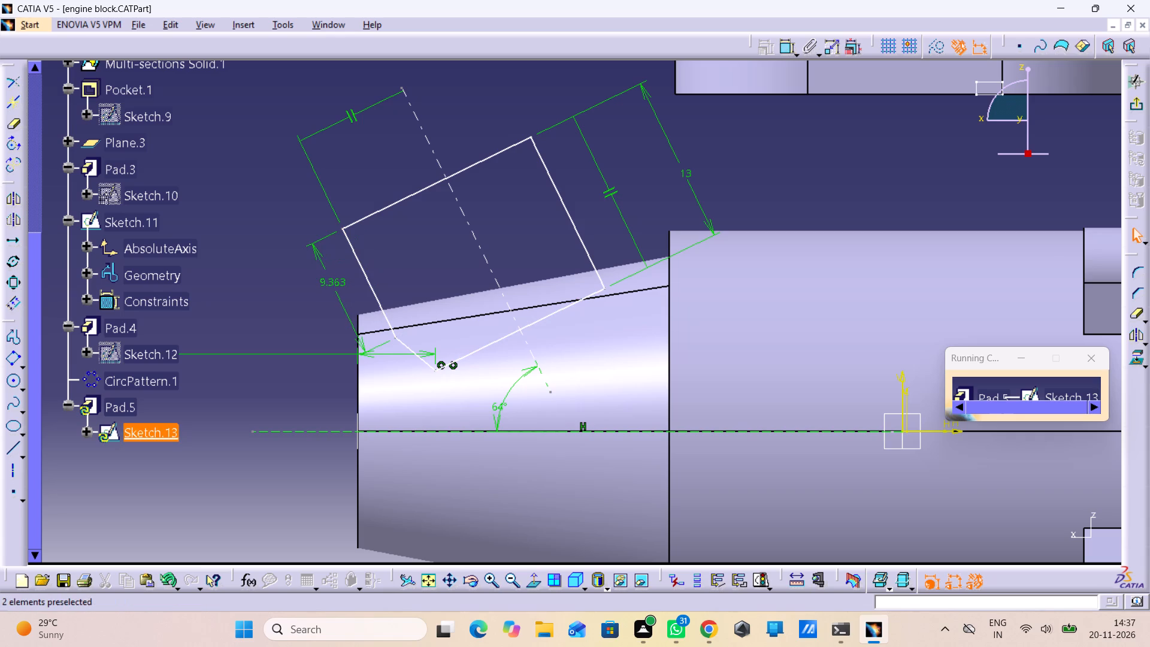
pyautogui.press('8')
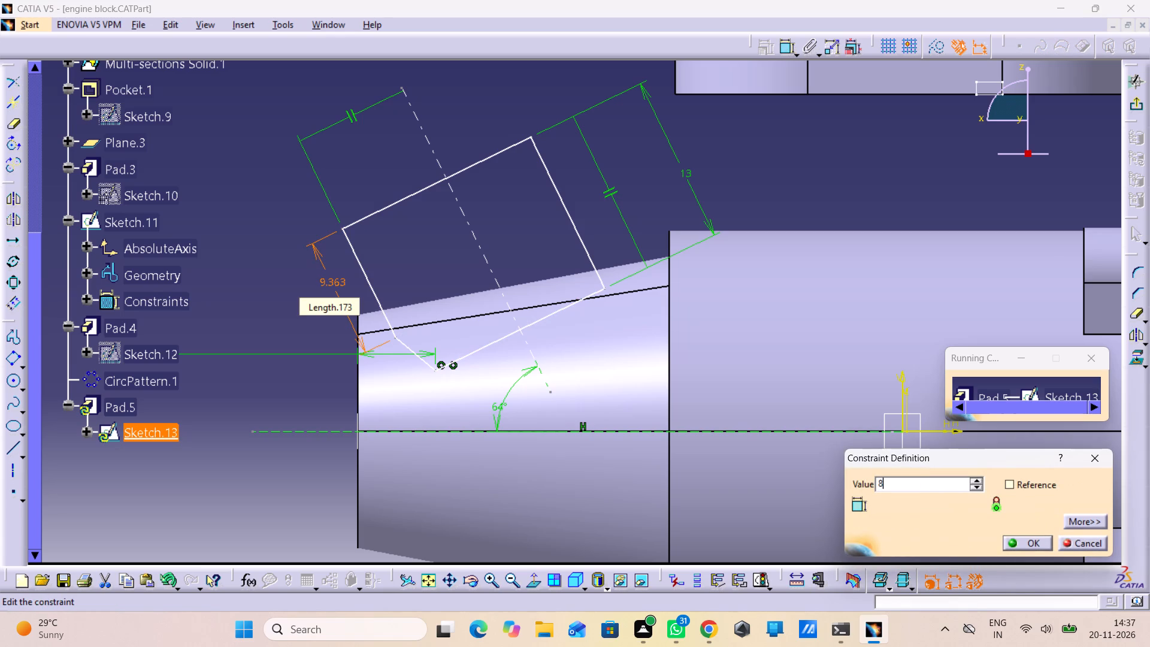
pyautogui.press('Return')
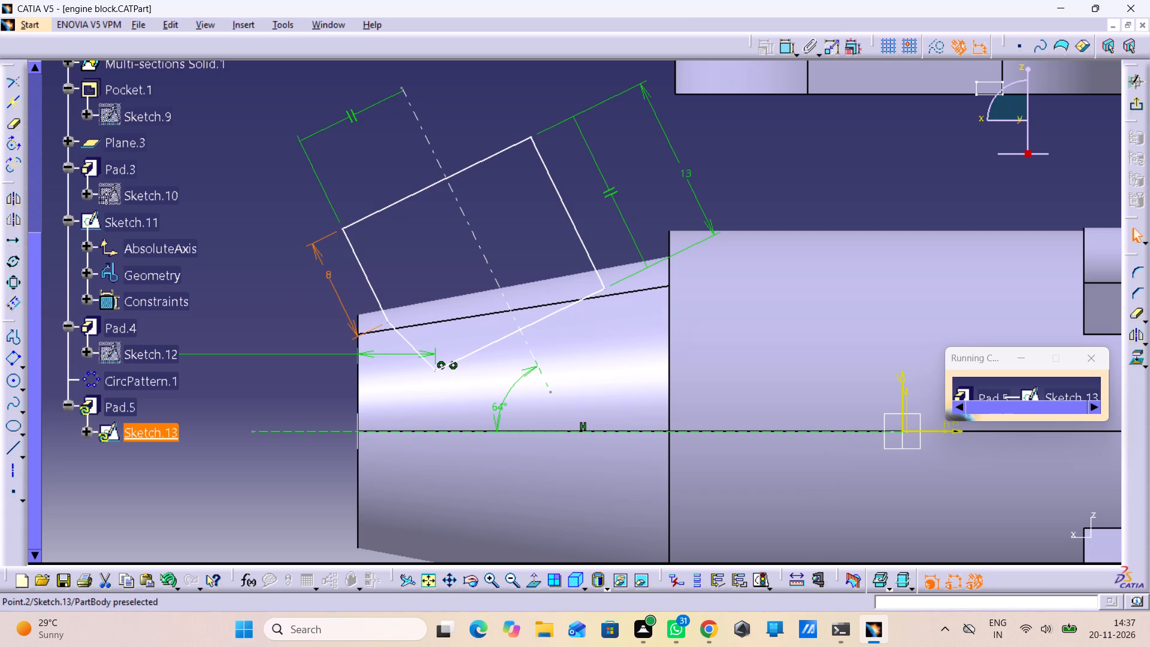
# Delete the 13 mm length dimension on the profile side nearest the large cylinder.
pyautogui.rightClick(686, 173)
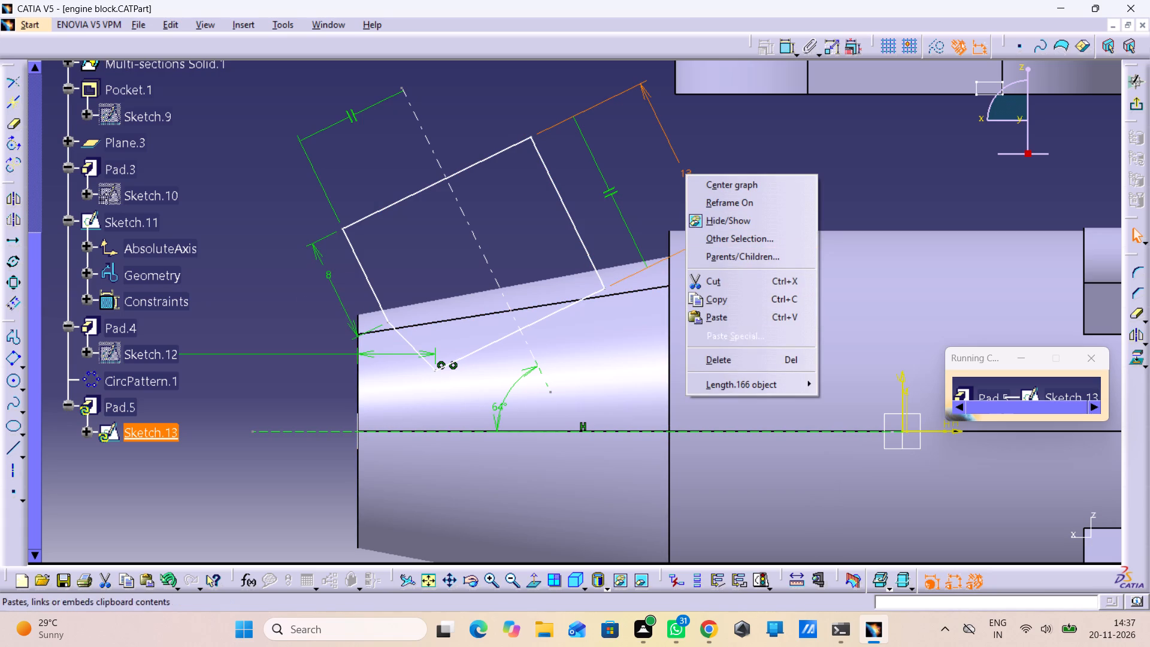
pyautogui.click(704, 361)
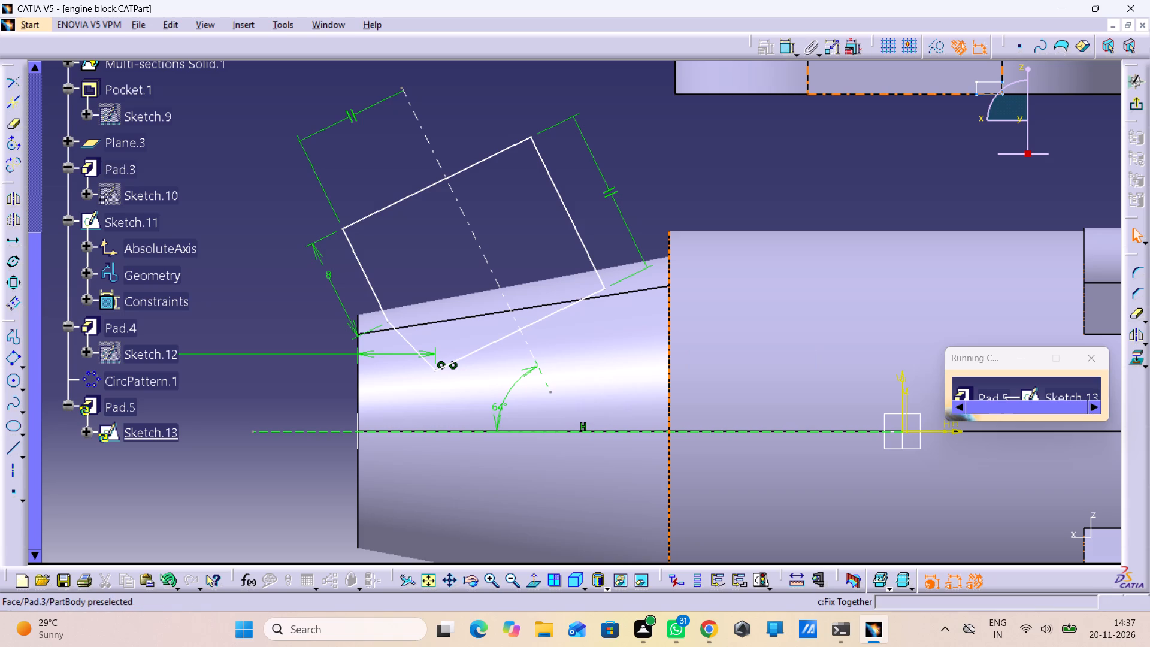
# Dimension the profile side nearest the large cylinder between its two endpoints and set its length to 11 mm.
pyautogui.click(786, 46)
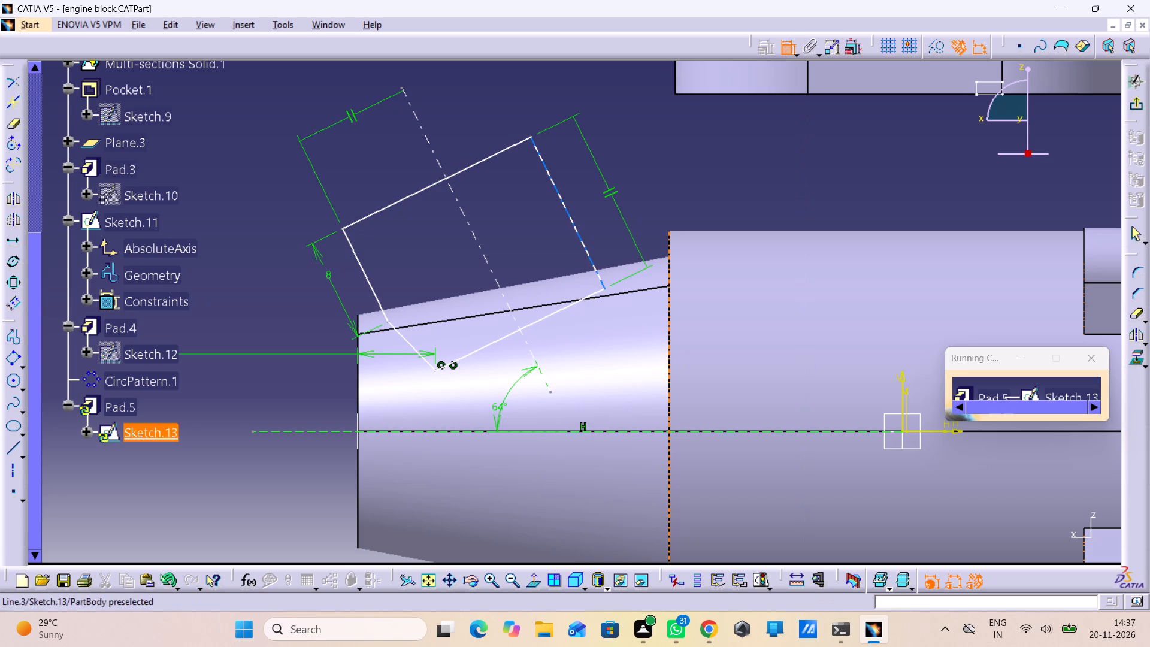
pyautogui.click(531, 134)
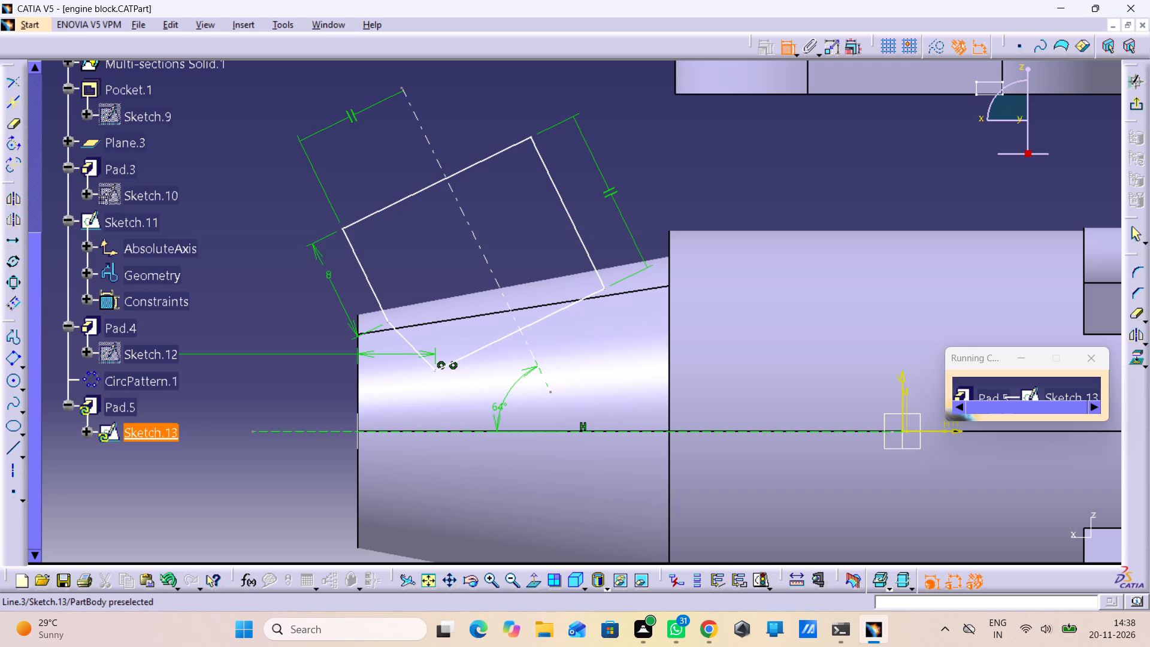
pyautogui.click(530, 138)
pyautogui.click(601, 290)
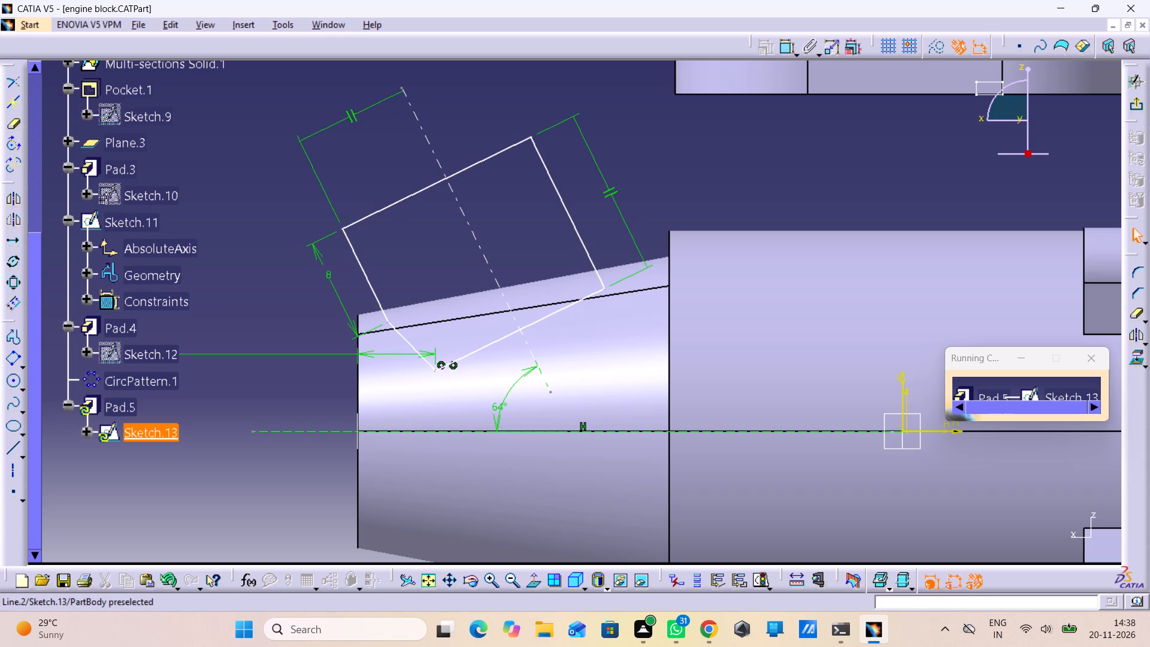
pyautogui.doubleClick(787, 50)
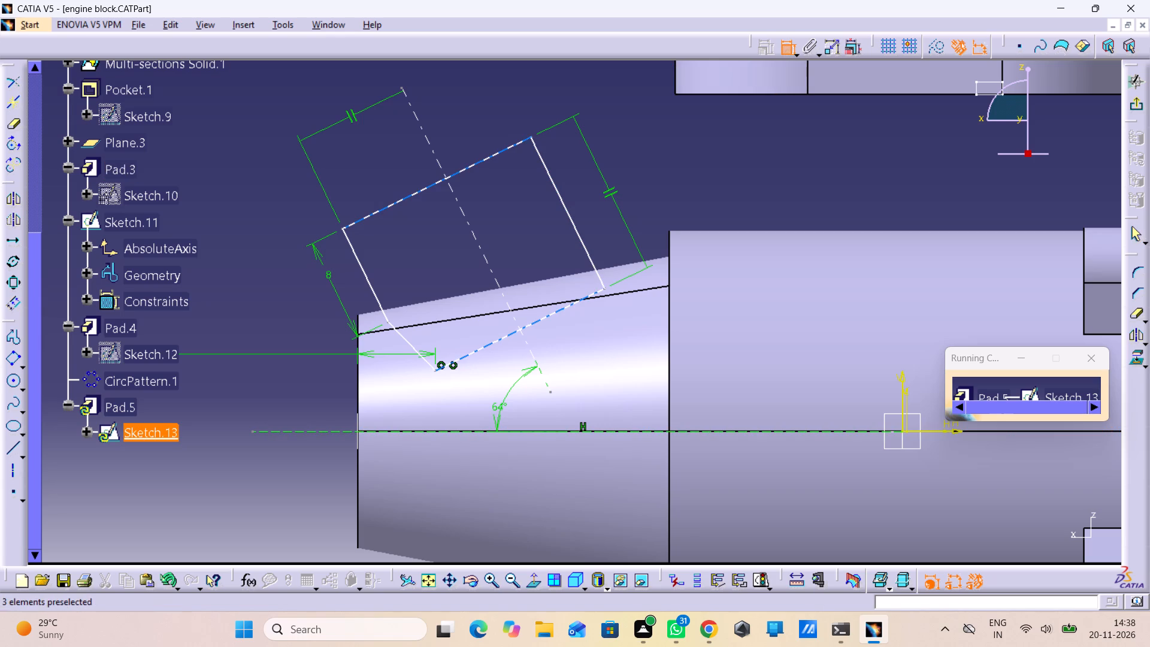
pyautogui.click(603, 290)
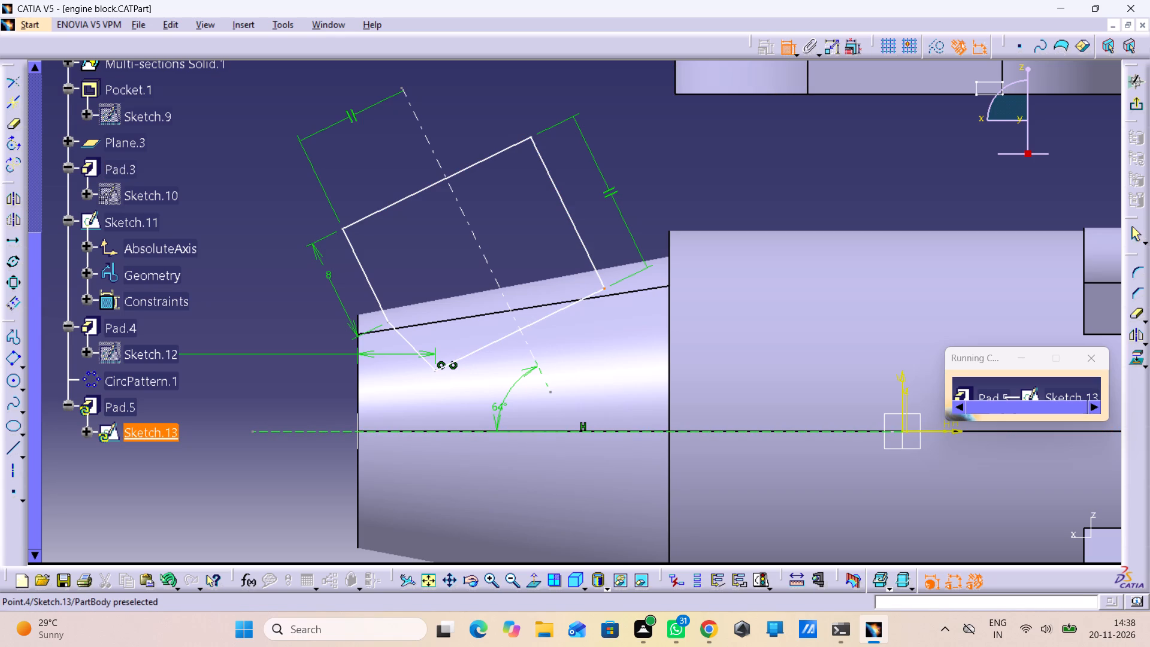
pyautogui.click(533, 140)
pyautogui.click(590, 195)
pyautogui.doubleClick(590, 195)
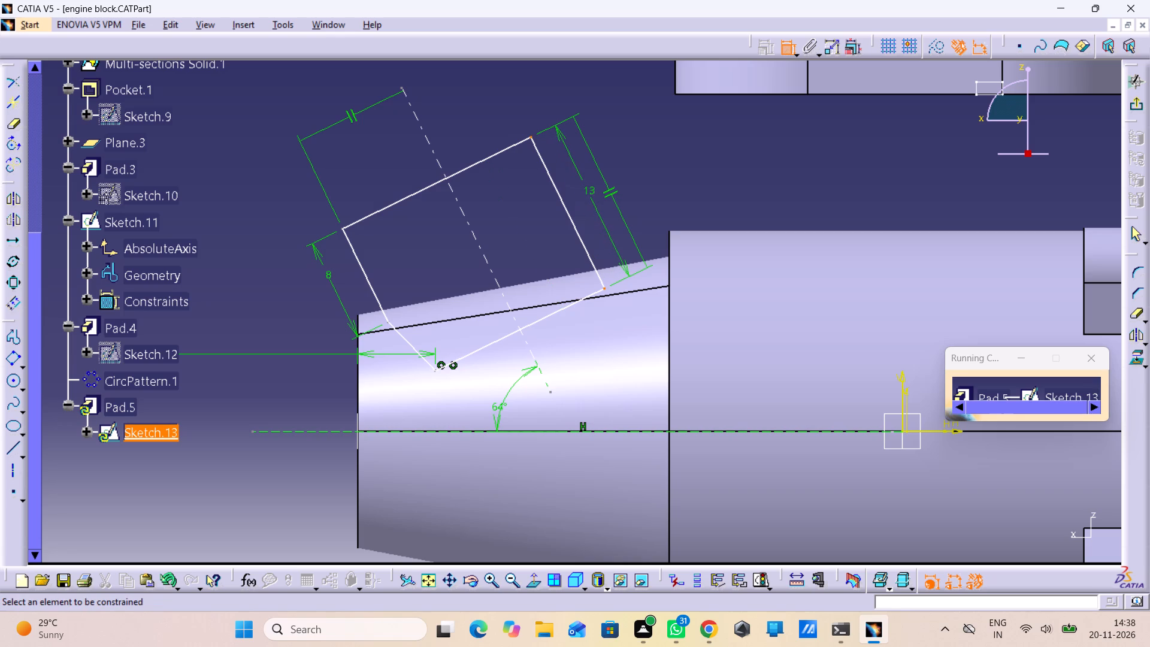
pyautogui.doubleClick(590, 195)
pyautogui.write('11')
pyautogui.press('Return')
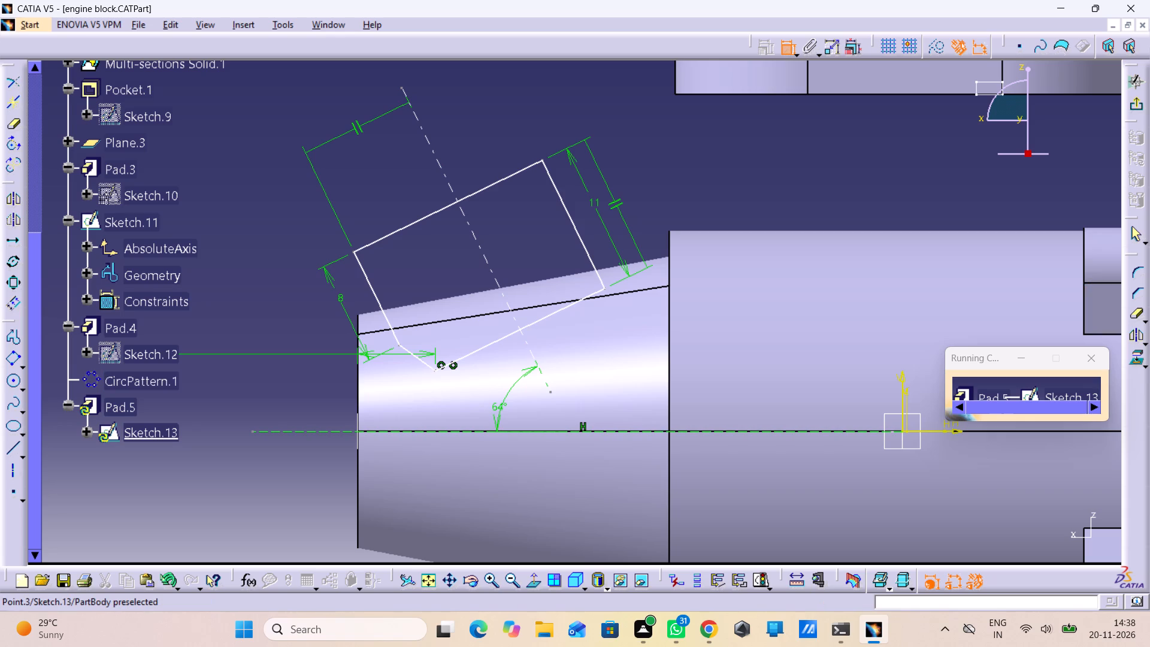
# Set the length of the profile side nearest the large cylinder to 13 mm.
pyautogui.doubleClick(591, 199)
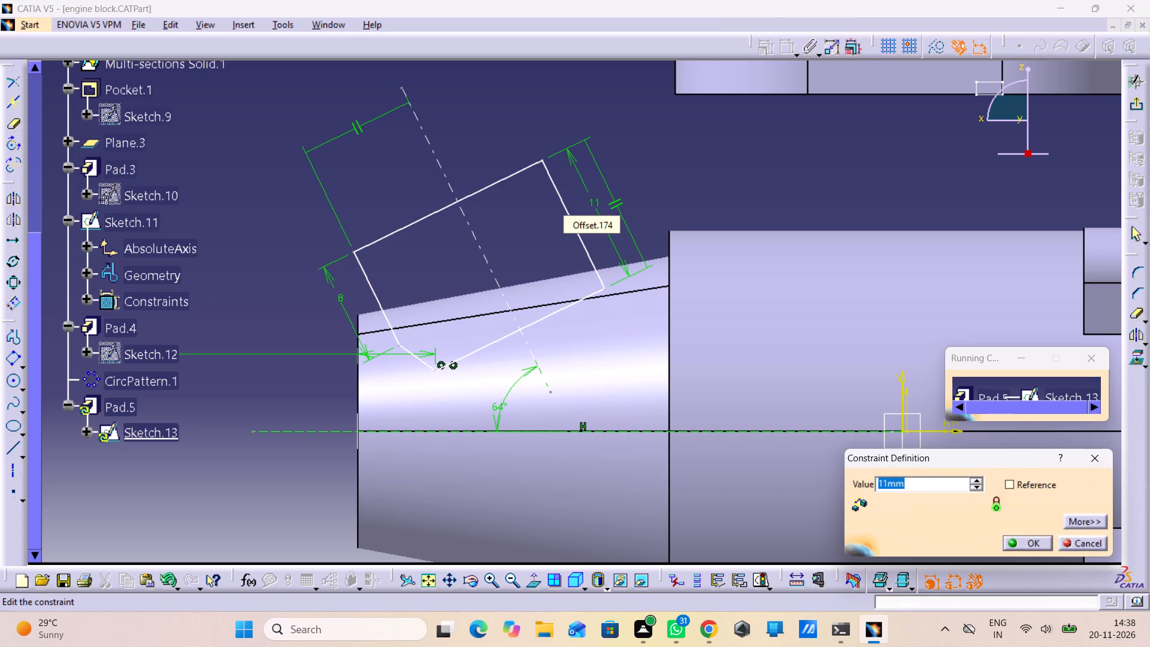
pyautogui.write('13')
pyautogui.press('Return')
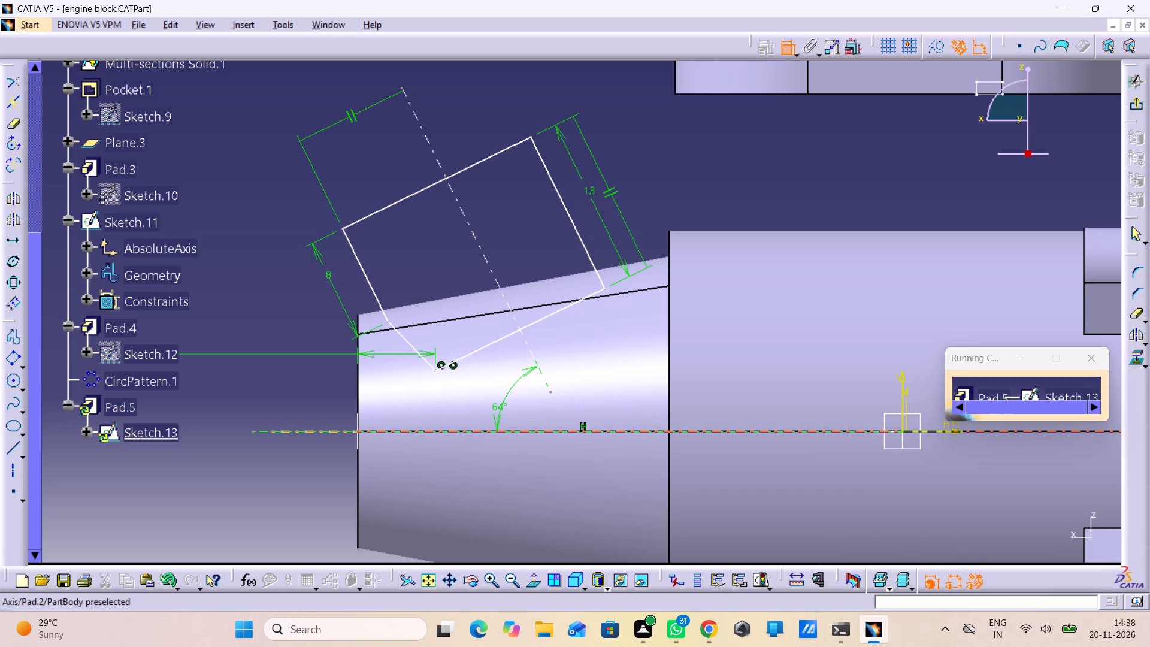
# Examine from several angles how the tilted profile sits against the tapered end and its bore.
pyautogui.moveTo(503, 348); pyautogui.dragTo(788, 335, button='middle')
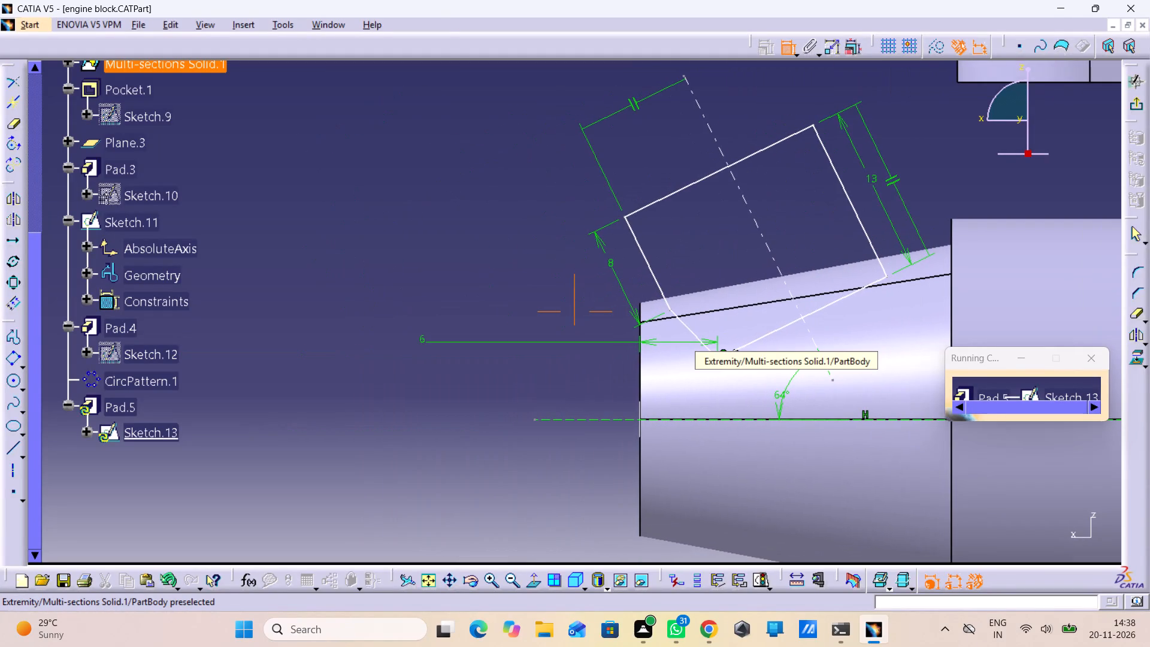
pyautogui.moveTo(788, 335); pyautogui.dragTo(642, 311, button='middle')
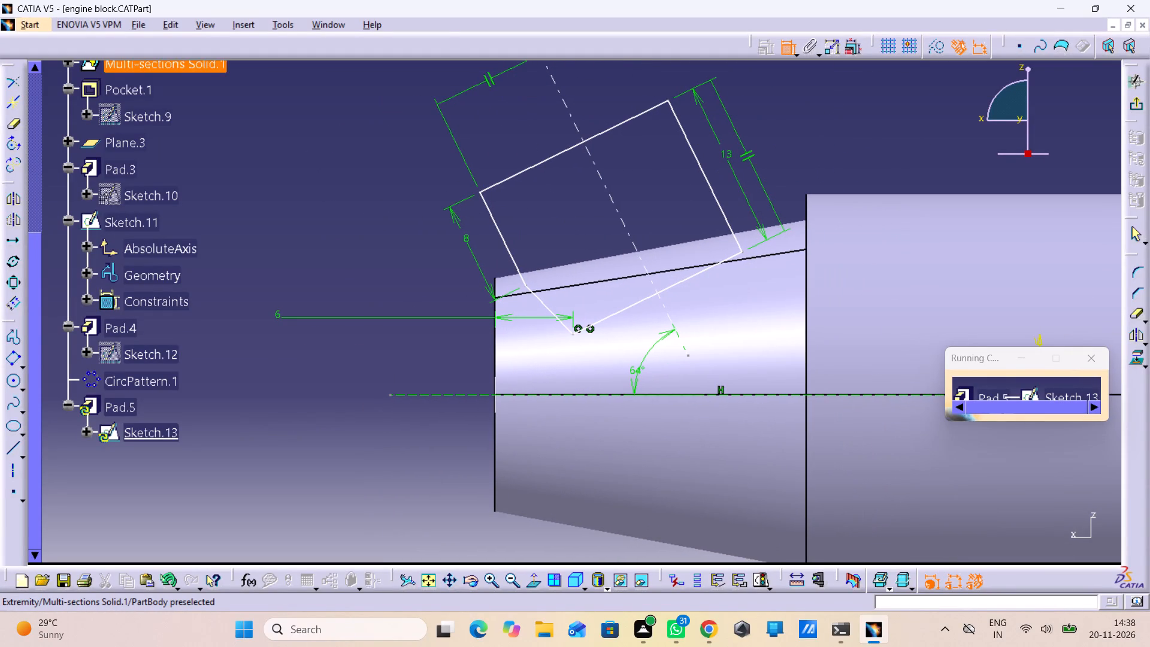
pyautogui.moveTo(462, 271); pyautogui.dragTo(546, 231, button='middle')
pyautogui.moveTo(462, 271); pyautogui.dragTo(546, 231, button='right')
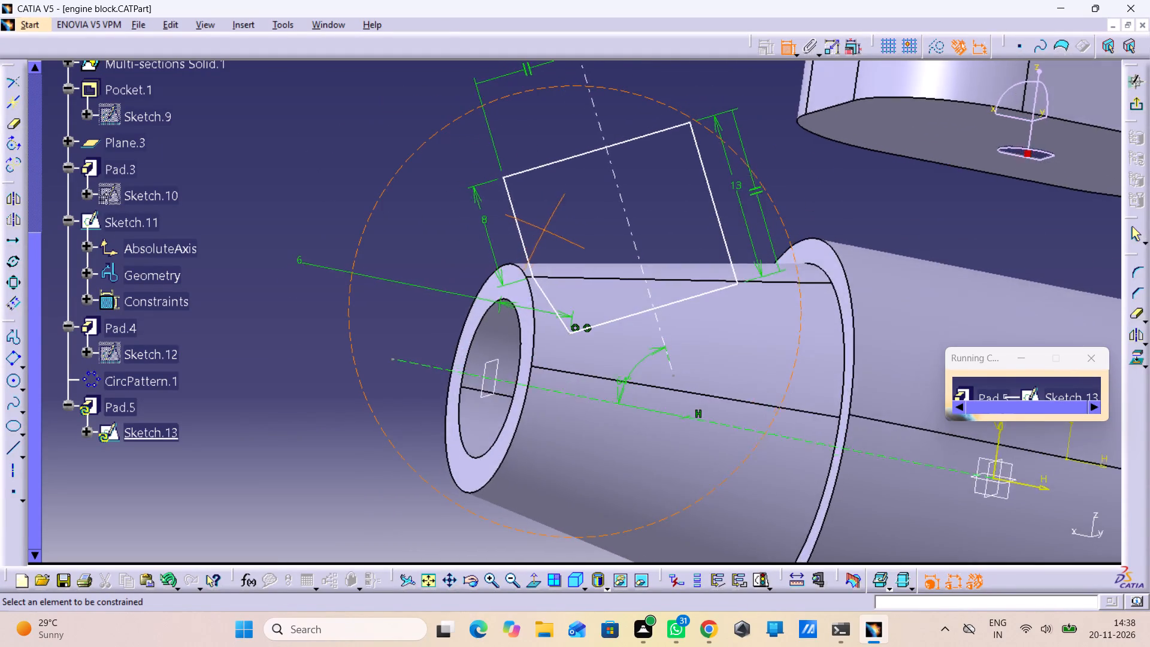
pyautogui.moveTo(546, 231); pyautogui.dragTo(716, 228, button='middle')
pyautogui.moveTo(546, 231); pyautogui.dragTo(716, 228, button='right')
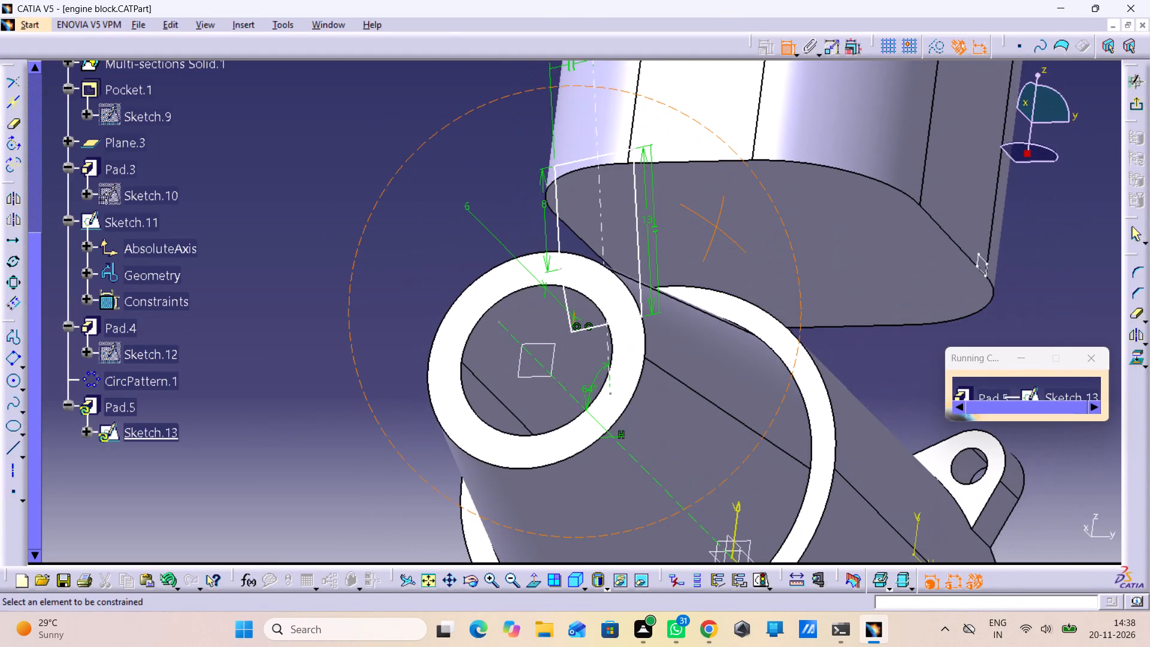
pyautogui.moveTo(716, 228); pyautogui.dragTo(663, 270, button='middle')
pyautogui.moveTo(716, 228); pyautogui.dragTo(663, 270, button='right')
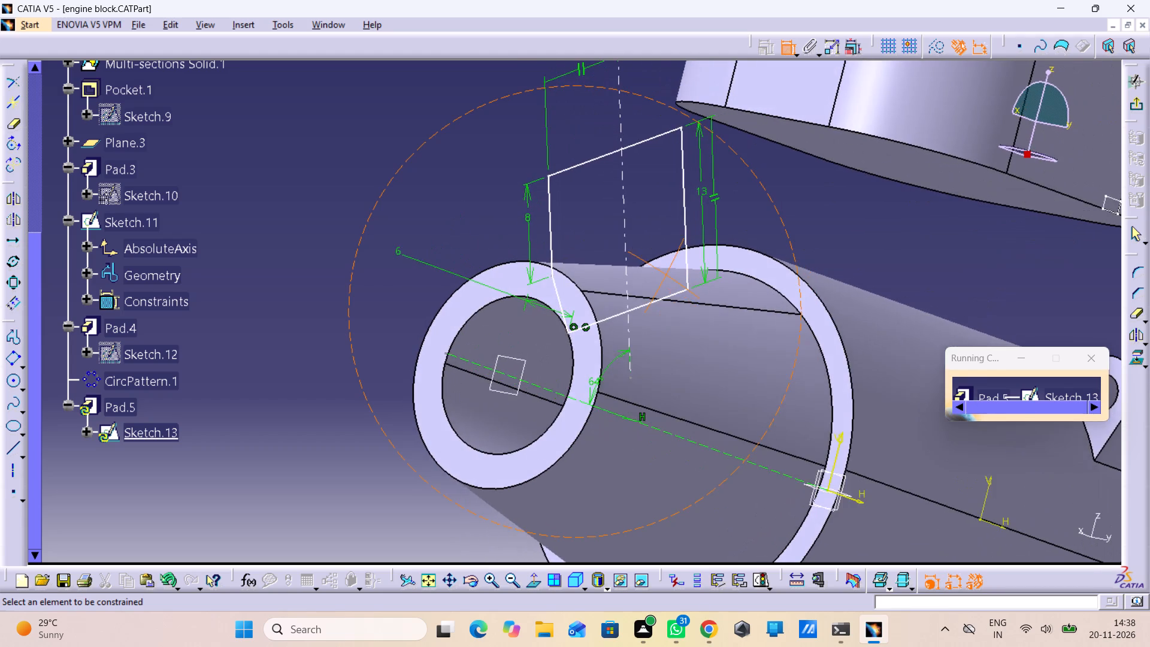
pyautogui.moveTo(663, 270); pyautogui.dragTo(560, 304, button='middle')
pyautogui.moveTo(663, 270); pyautogui.dragTo(560, 304, button='right')
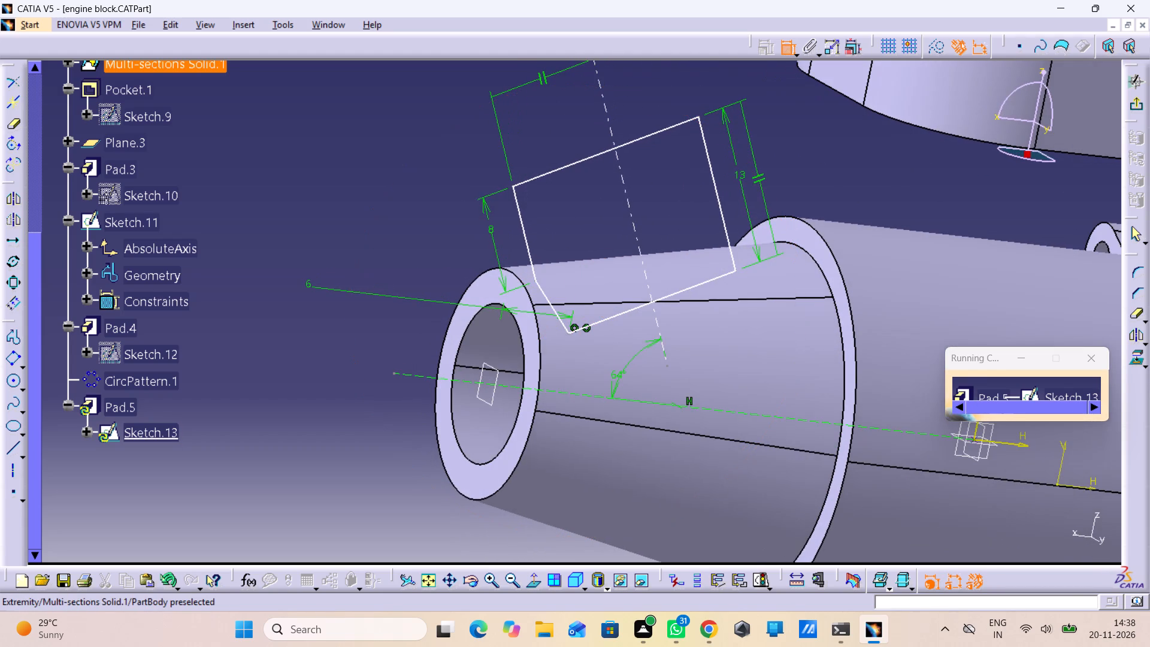
# Undo the profile's recent dimension edits back to before the 8 mm side dimension was added.
pyautogui.hotkey('ctrl', 'z')
pyautogui.hotkey('ctrl', 'z')
pyautogui.hotkey('ctrl', 'z')
pyautogui.hotkey('ctrl', 'z')
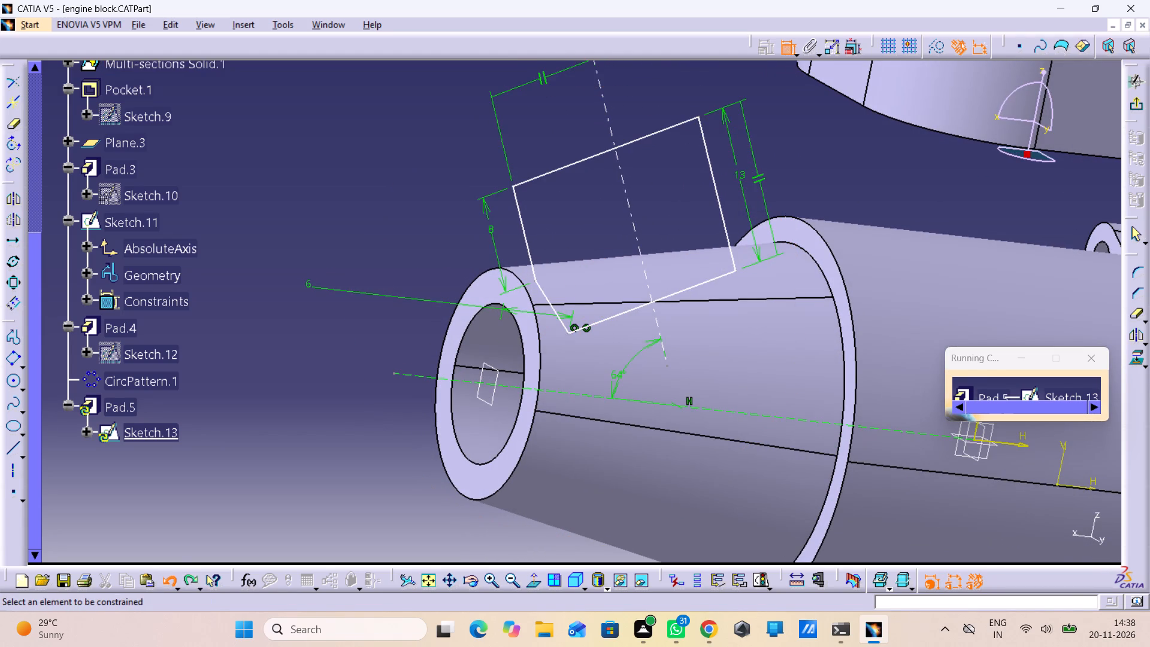
pyautogui.hotkey('ctrl', 'z')
pyautogui.hotkey('ctrl', 'z')
pyautogui.hotkey('ctrl', 'z')
pyautogui.hotkey('ctrl', 'z')
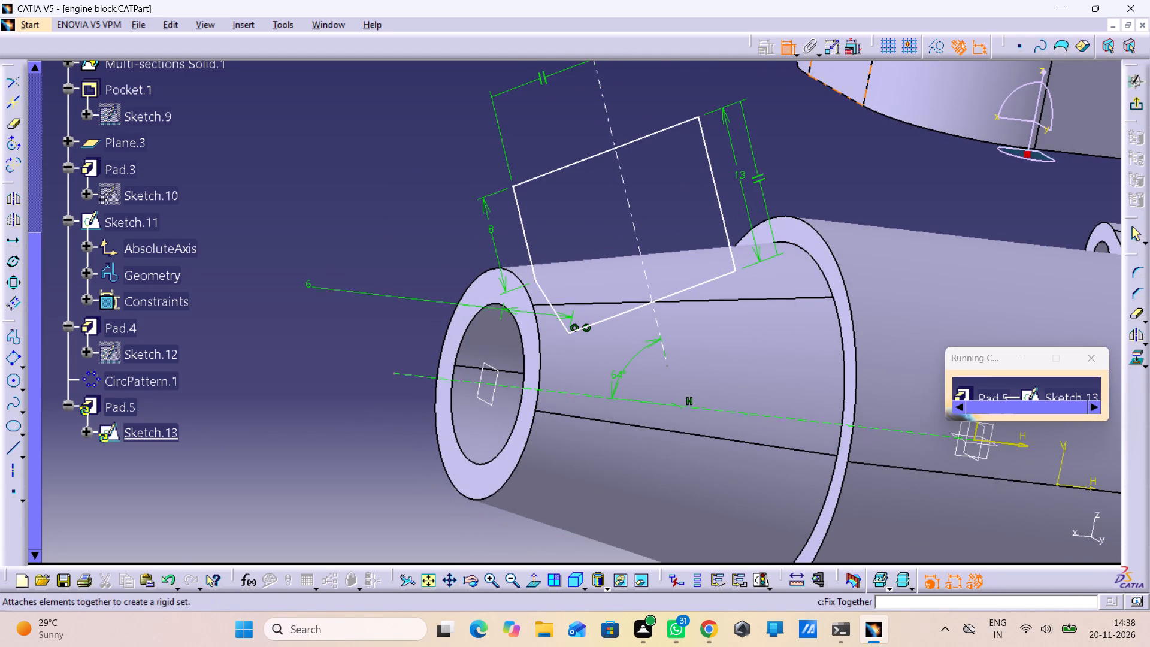
pyautogui.keyDown('ctrl'); pyautogui.click(785, 55); pyautogui.keyUp('ctrl')
pyautogui.hotkey('ctrl', 'z')
pyautogui.hotkey('ctrl', 'z')
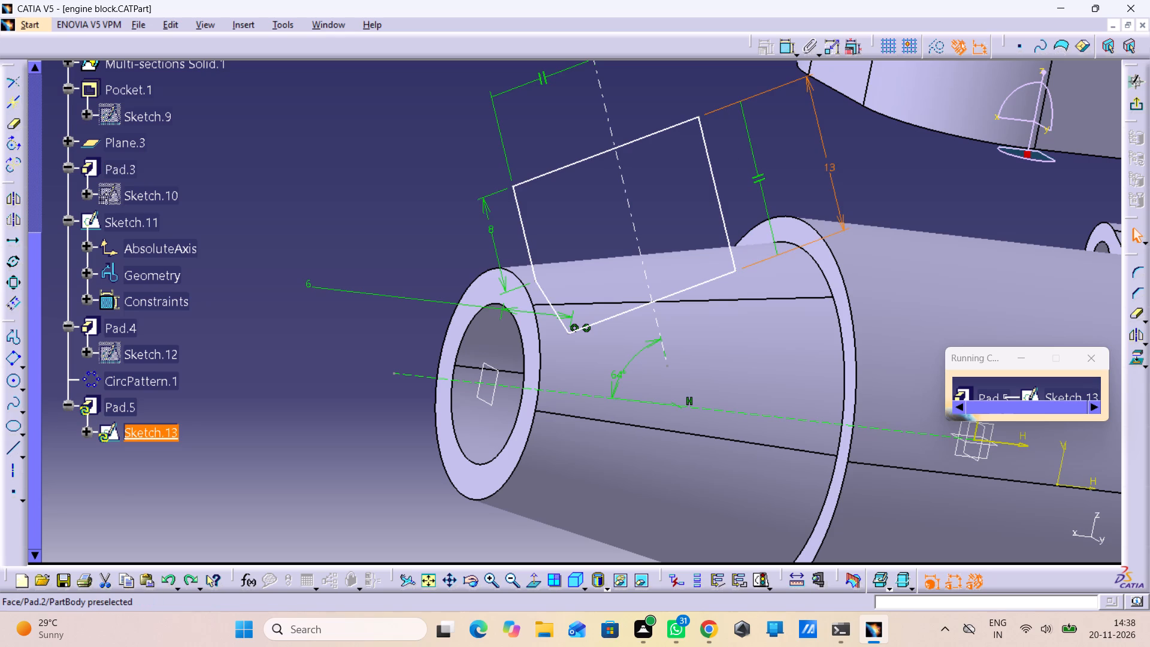
pyautogui.hotkey('ctrl', 'z')
pyautogui.hotkey('ctrl', 'z')
pyautogui.hotkey('ctrl', 'z')
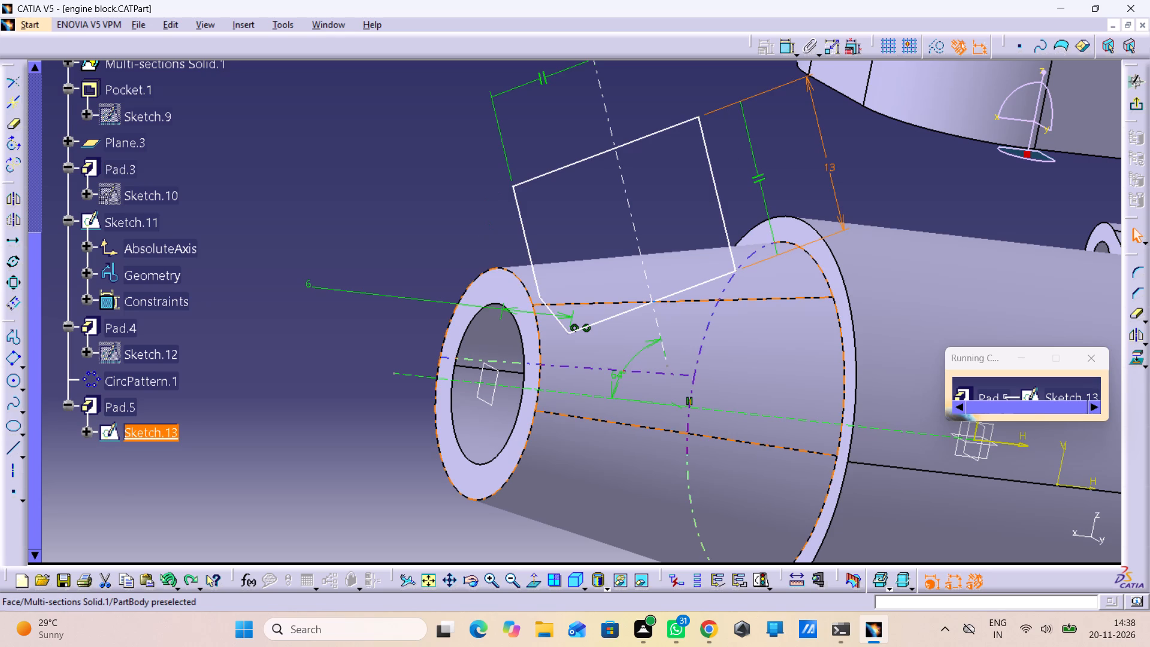
pyautogui.hotkey('ctrl', 'z')
pyautogui.hotkey('ctrl', 'z')
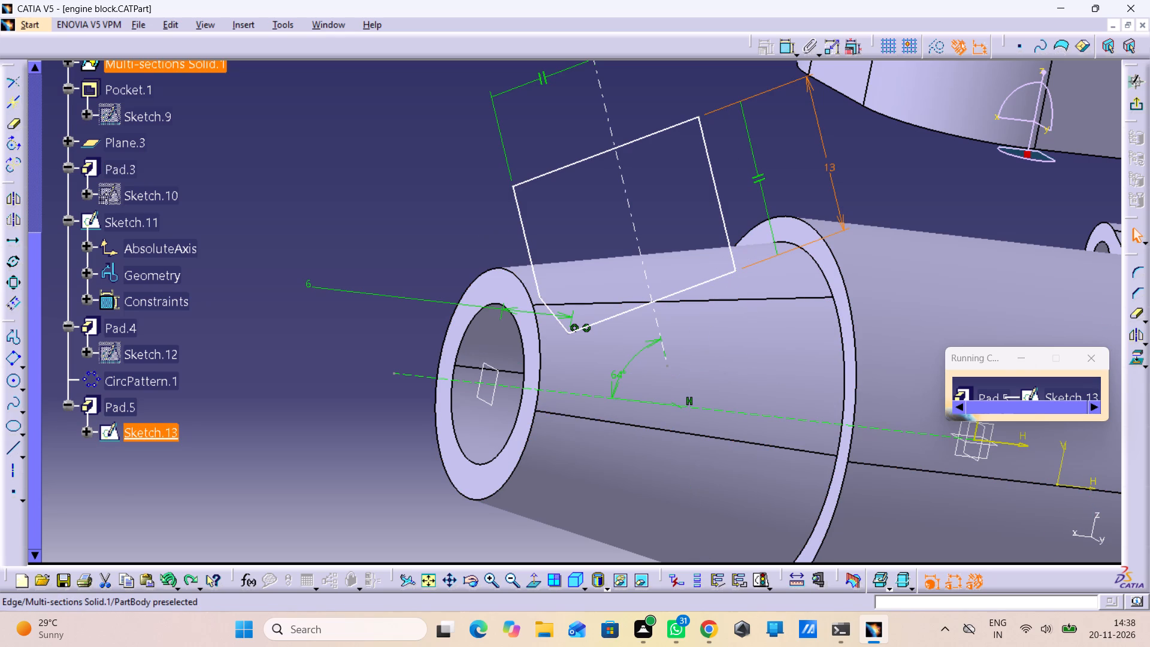
pyautogui.hotkey('ctrl', 'z')
pyautogui.hotkey('ctrl', 'z')
pyautogui.hotkey('ctrl', 'z')
pyautogui.hotkey('ctrl', 'z')
pyautogui.hotkey('ctrl', 'z')
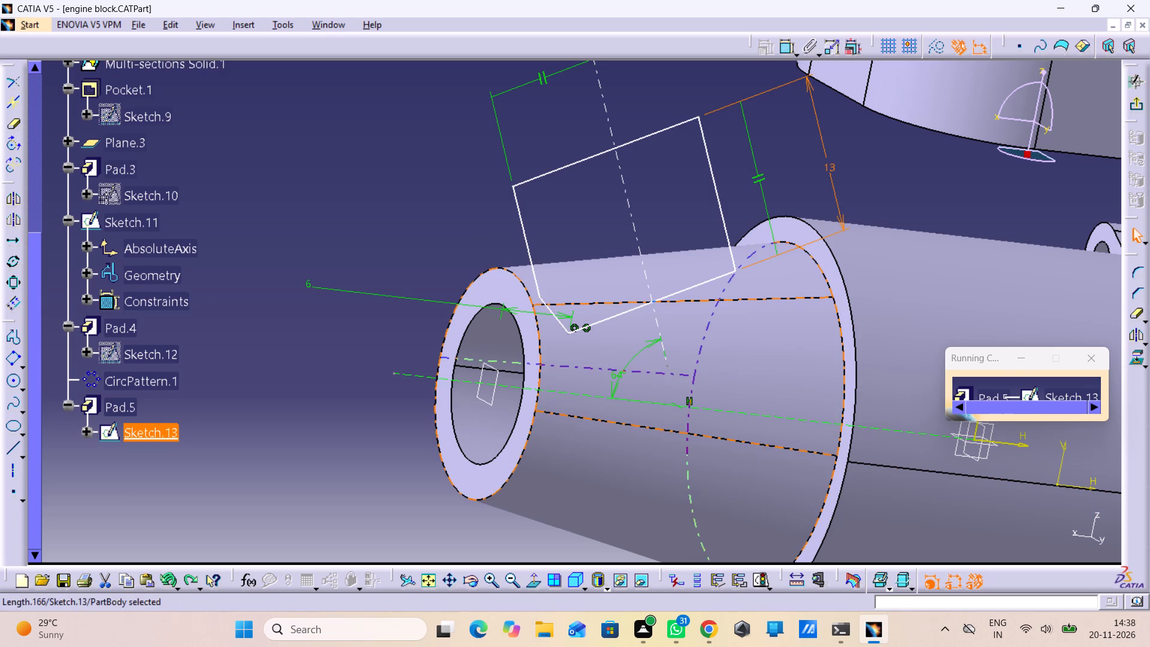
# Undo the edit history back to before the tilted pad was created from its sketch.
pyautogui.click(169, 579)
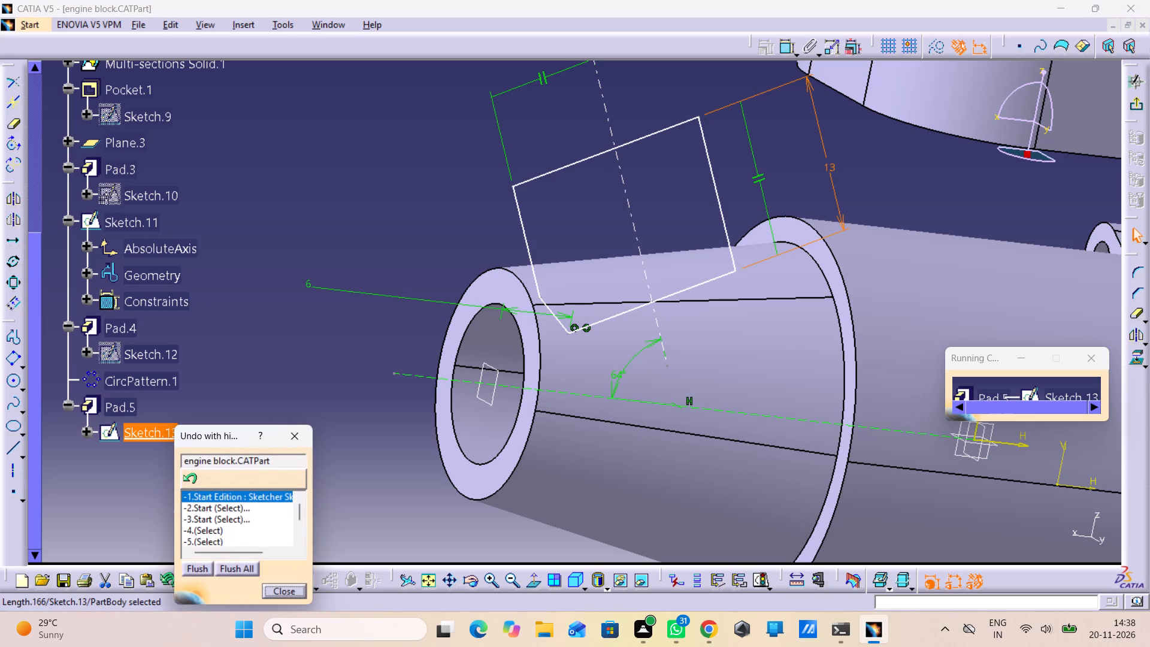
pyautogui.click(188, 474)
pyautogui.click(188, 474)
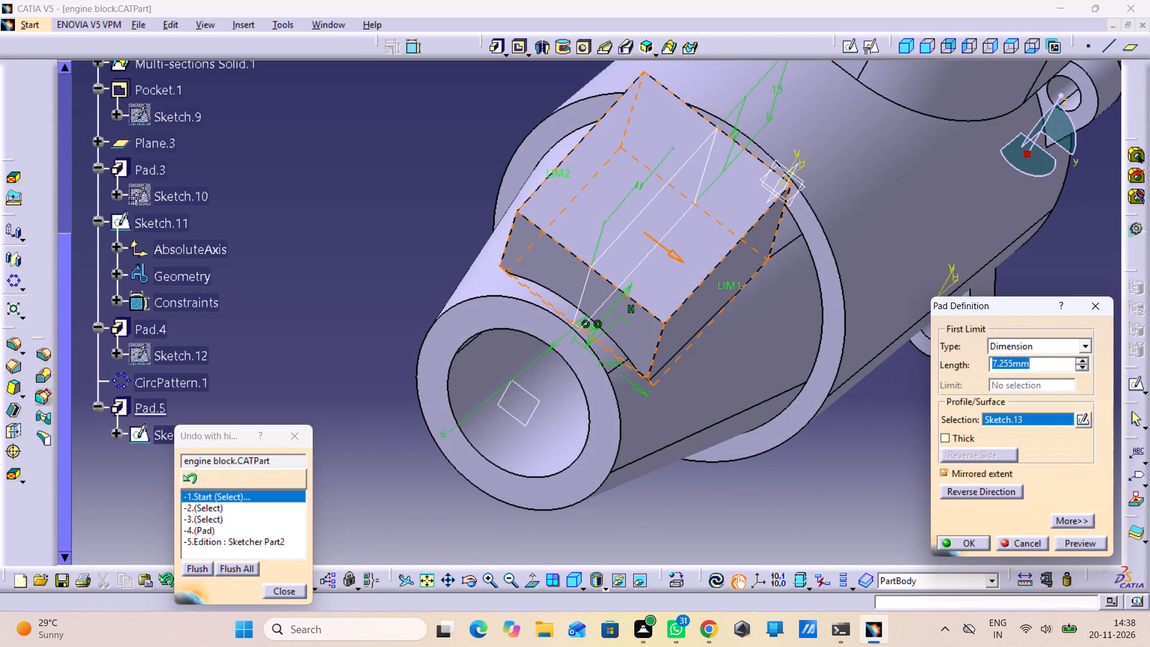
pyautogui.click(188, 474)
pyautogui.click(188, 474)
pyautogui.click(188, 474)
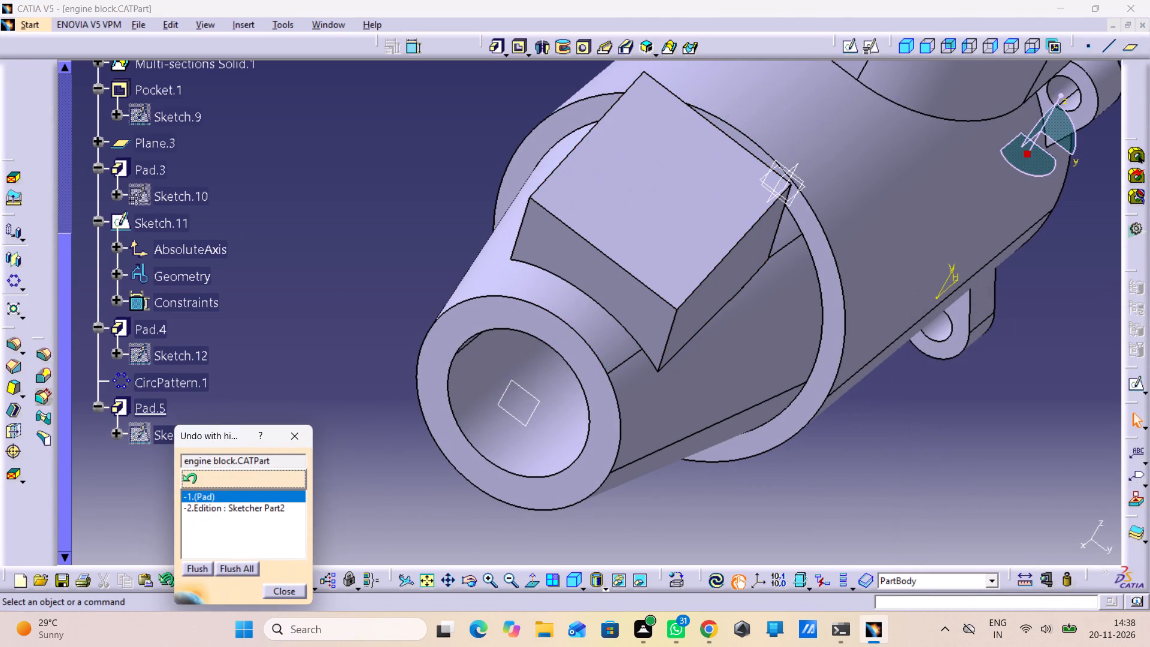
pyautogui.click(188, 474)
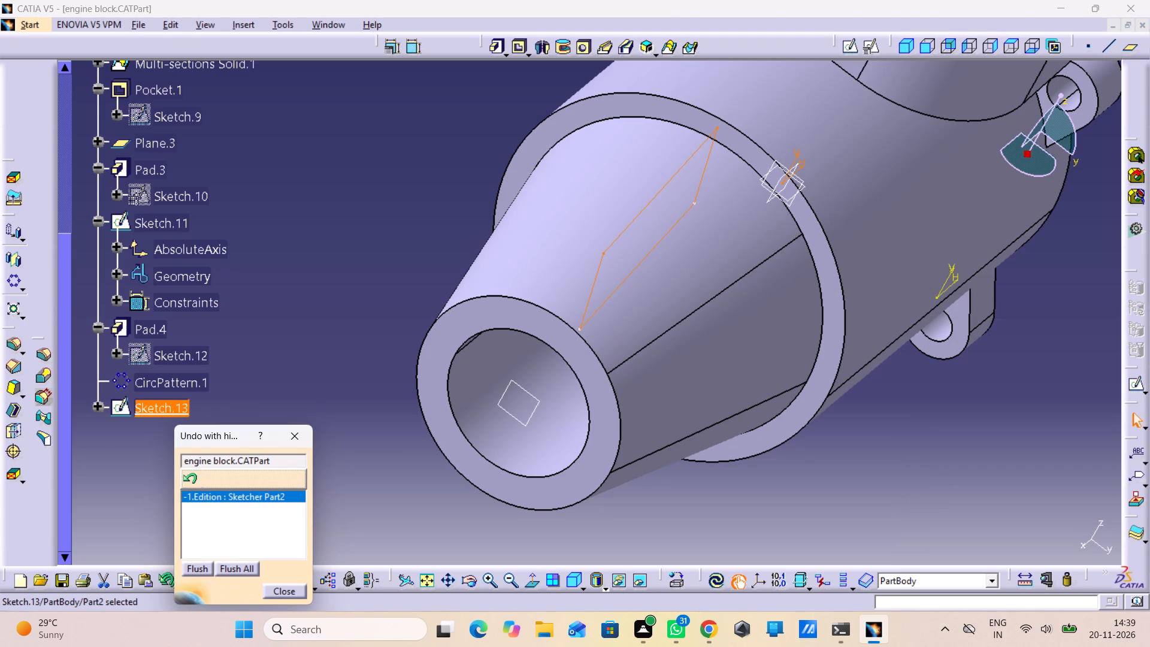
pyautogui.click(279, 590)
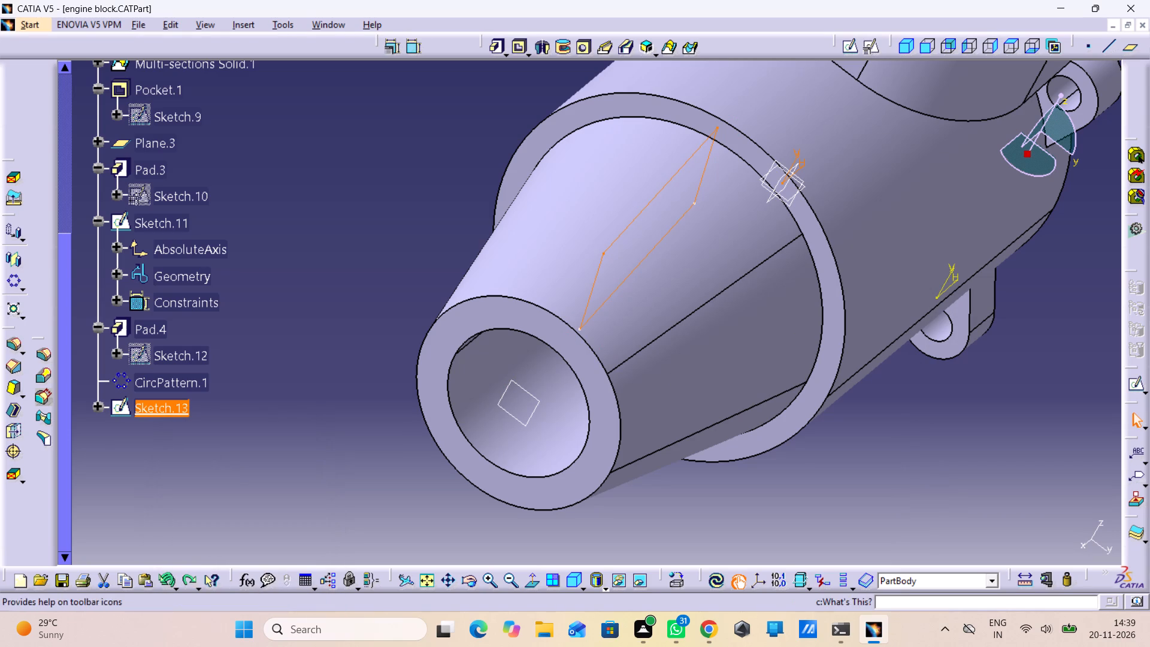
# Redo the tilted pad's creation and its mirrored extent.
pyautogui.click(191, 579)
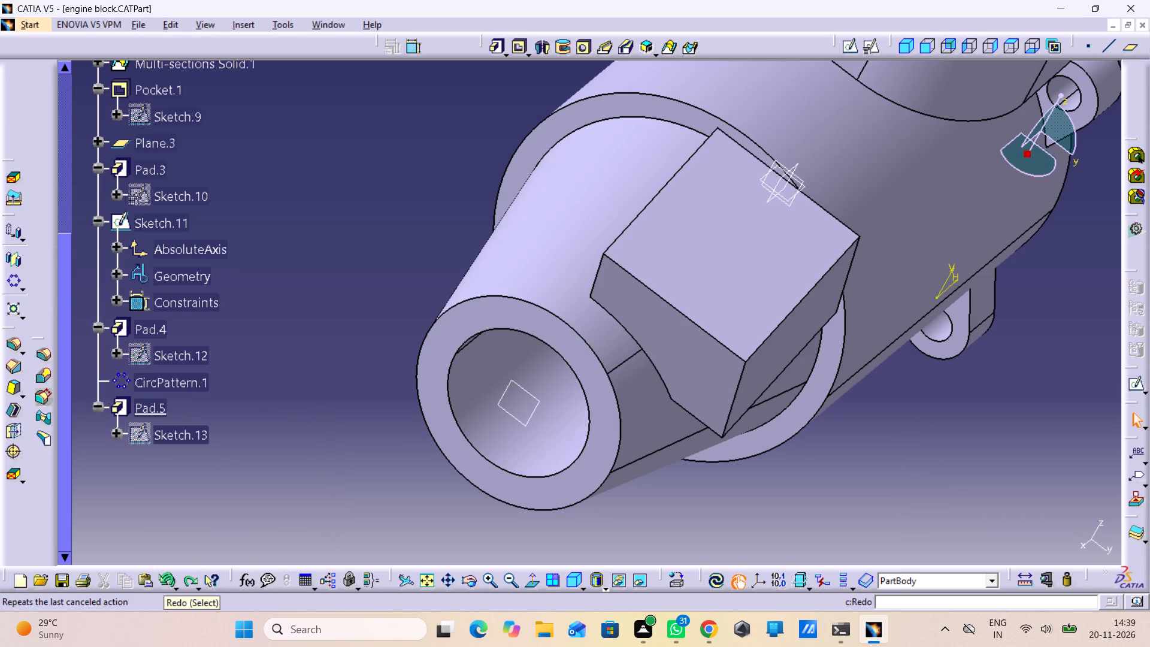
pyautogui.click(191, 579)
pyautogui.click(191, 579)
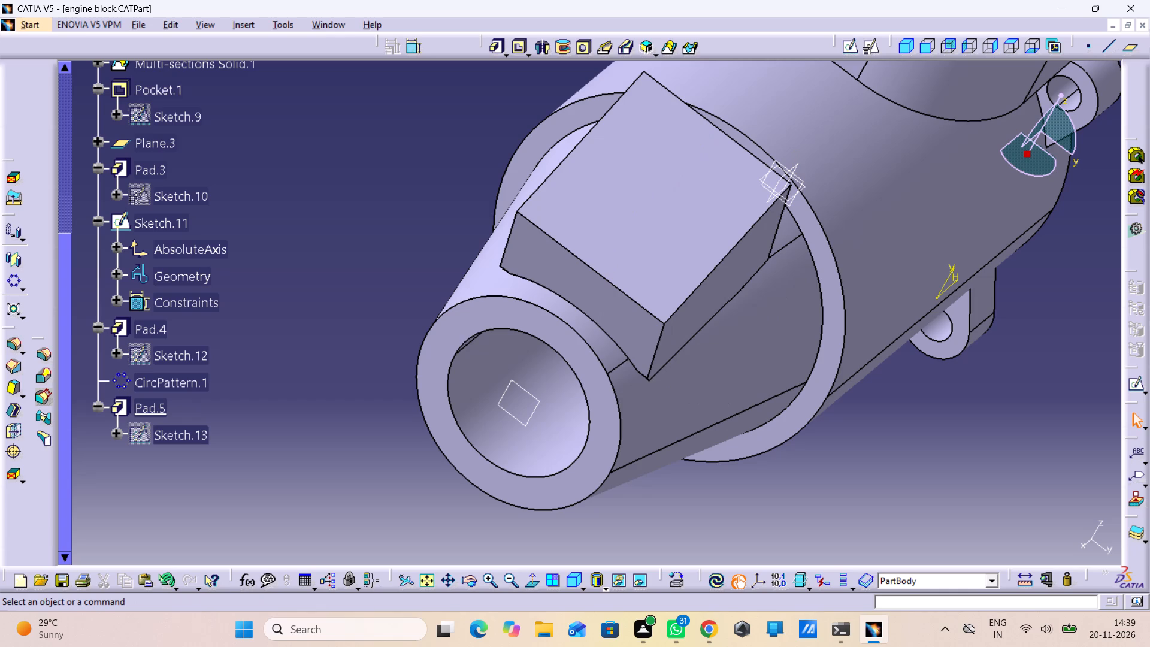
# Reopen the tilted pad's definition and open its profile sketch for editing.
pyautogui.click(308, 518)
pyautogui.doubleClick(710, 298)
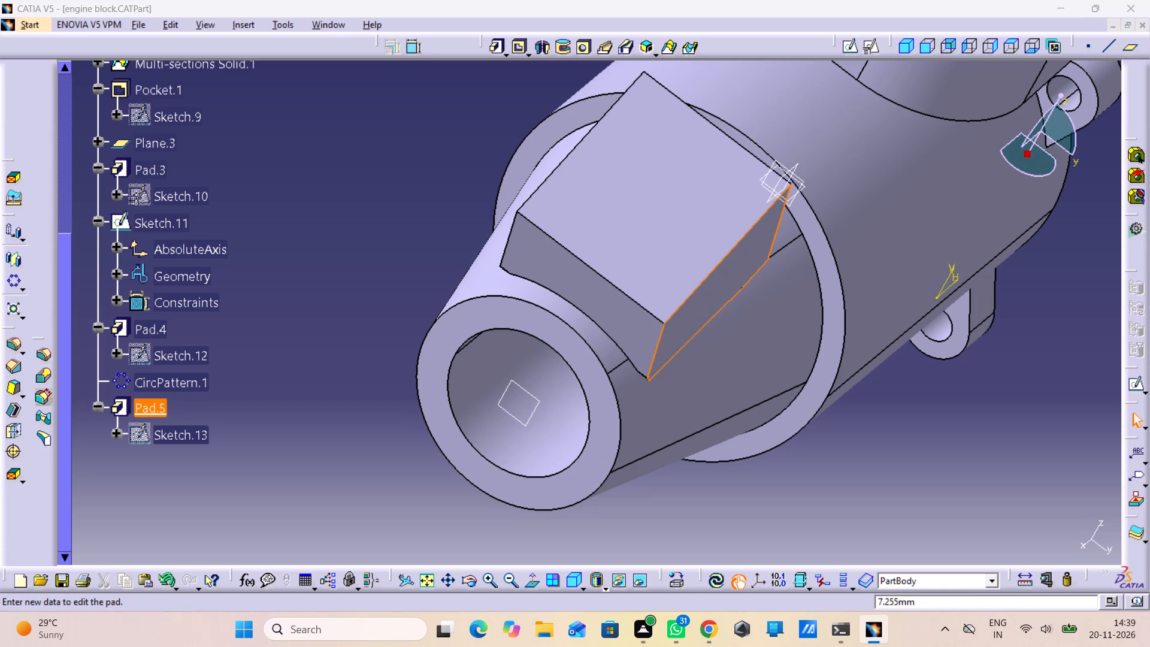
pyautogui.moveTo(500, 408); pyautogui.dragTo(603, 255, button='middle')
pyautogui.moveTo(503, 406); pyautogui.dragTo(603, 255, button='right')
pyautogui.scroll(-1, 529, 347)
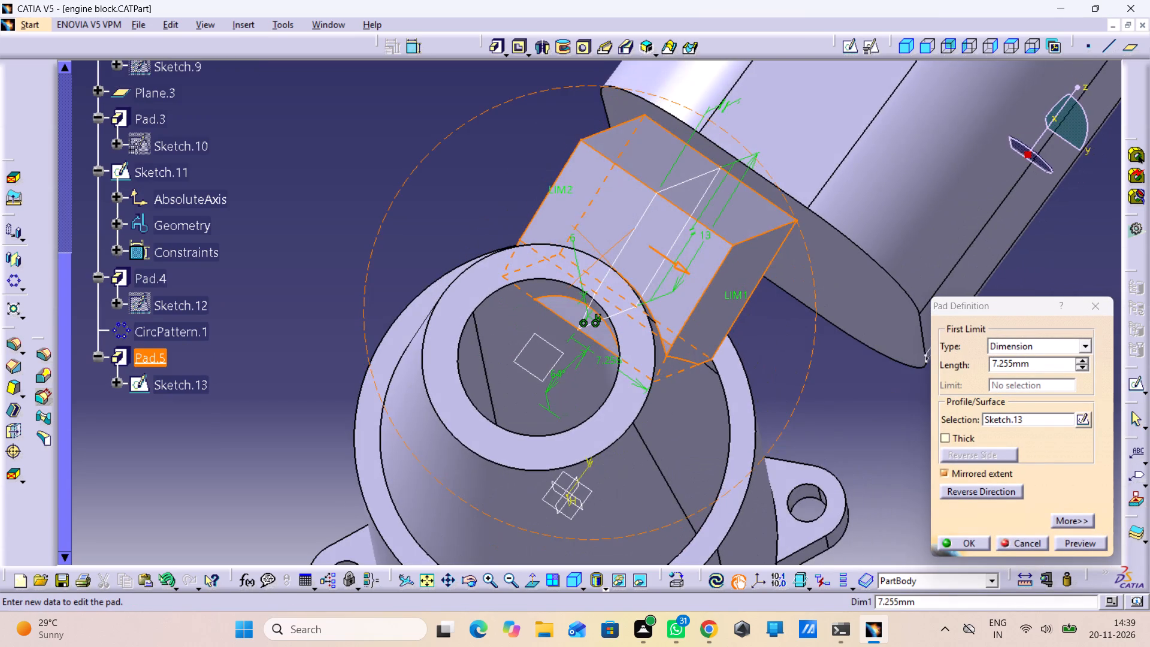
pyautogui.moveTo(603, 255); pyautogui.dragTo(604, 255, button='middle')
pyautogui.moveTo(603, 255); pyautogui.dragTo(604, 255, button='right')
pyautogui.doubleClick(1082, 421)
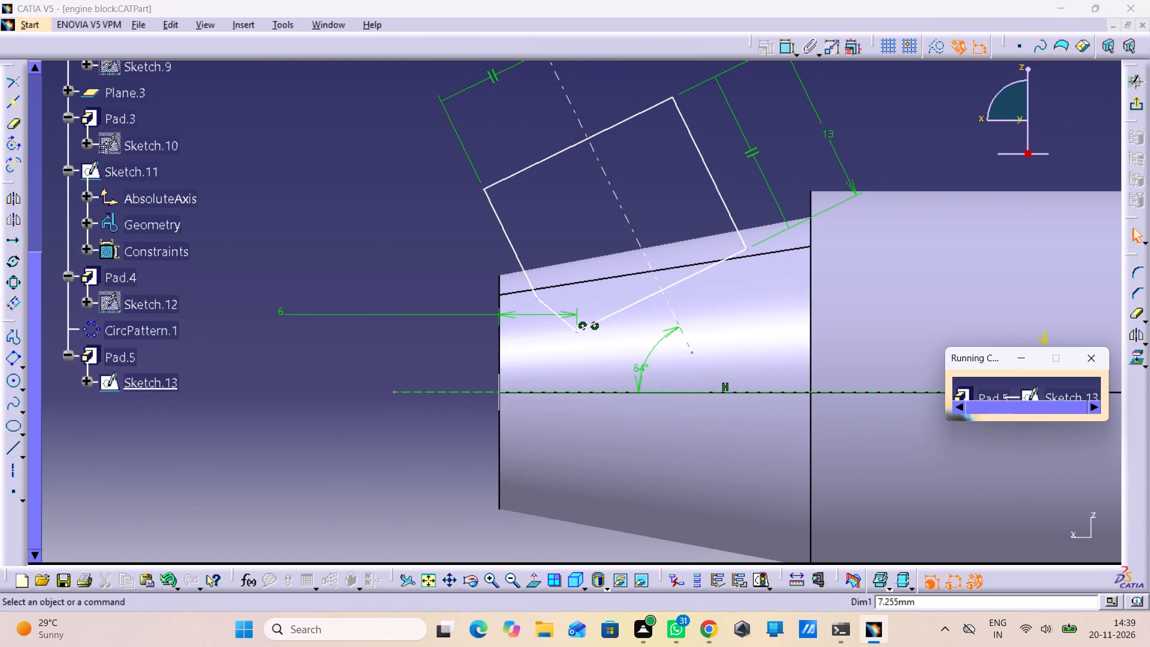
# Delete the short slanted line cutting the profile's lower corner near the taper's narrow end.
pyautogui.rightClick(564, 328)
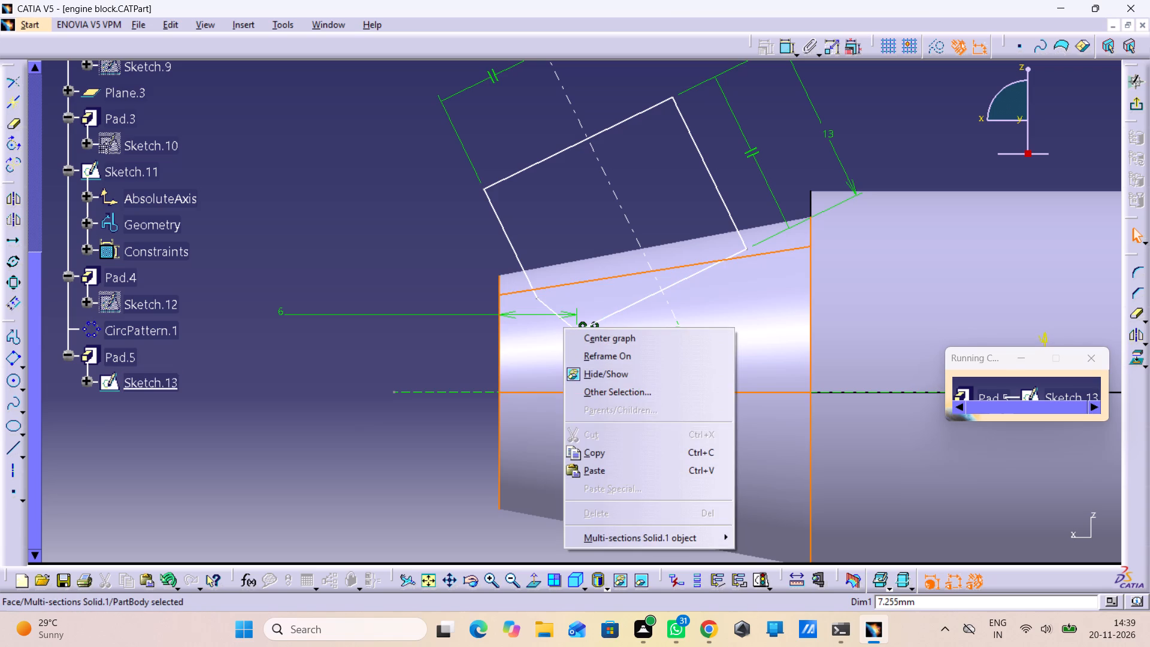
pyautogui.click(413, 260)
pyautogui.click(571, 326)
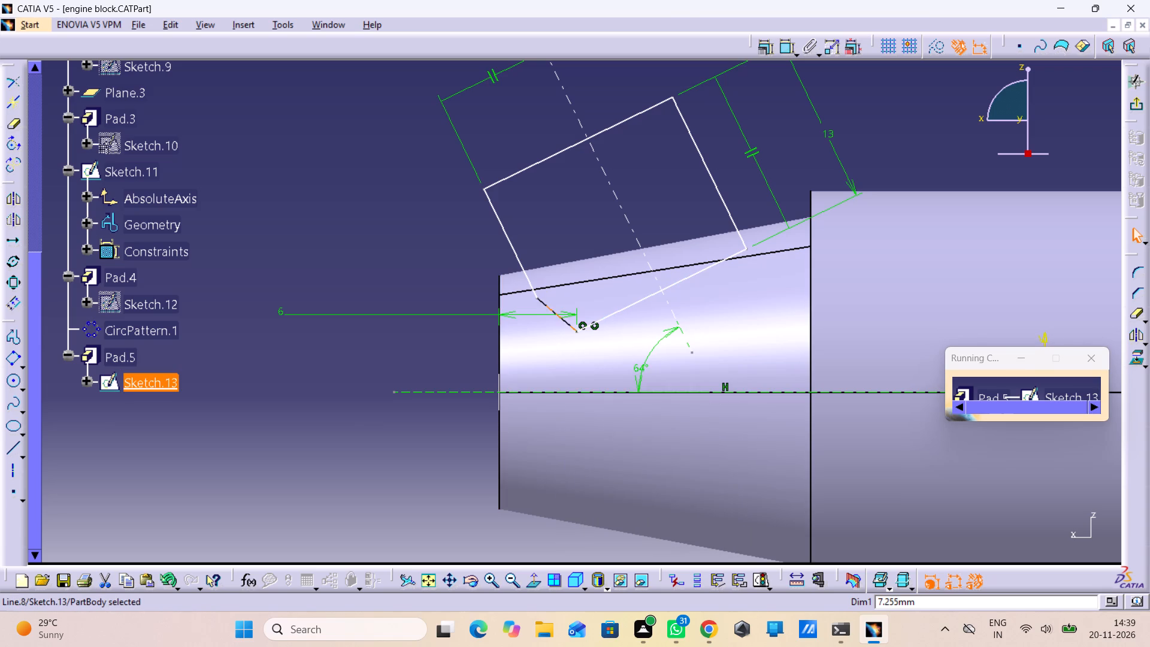
pyautogui.rightClick(571, 326)
pyautogui.click(619, 516)
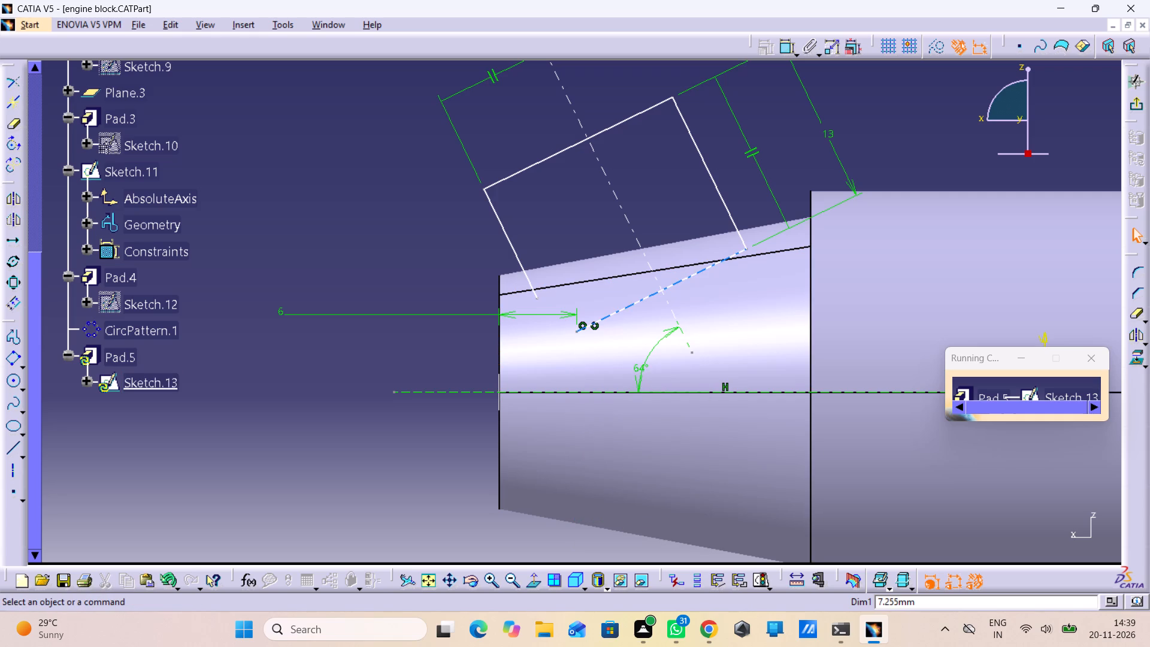
# Delete the profile's side line nearest the taper's narrow end and redraw it between the open ends of the upper and lower lines.
pyautogui.rightClick(526, 274)
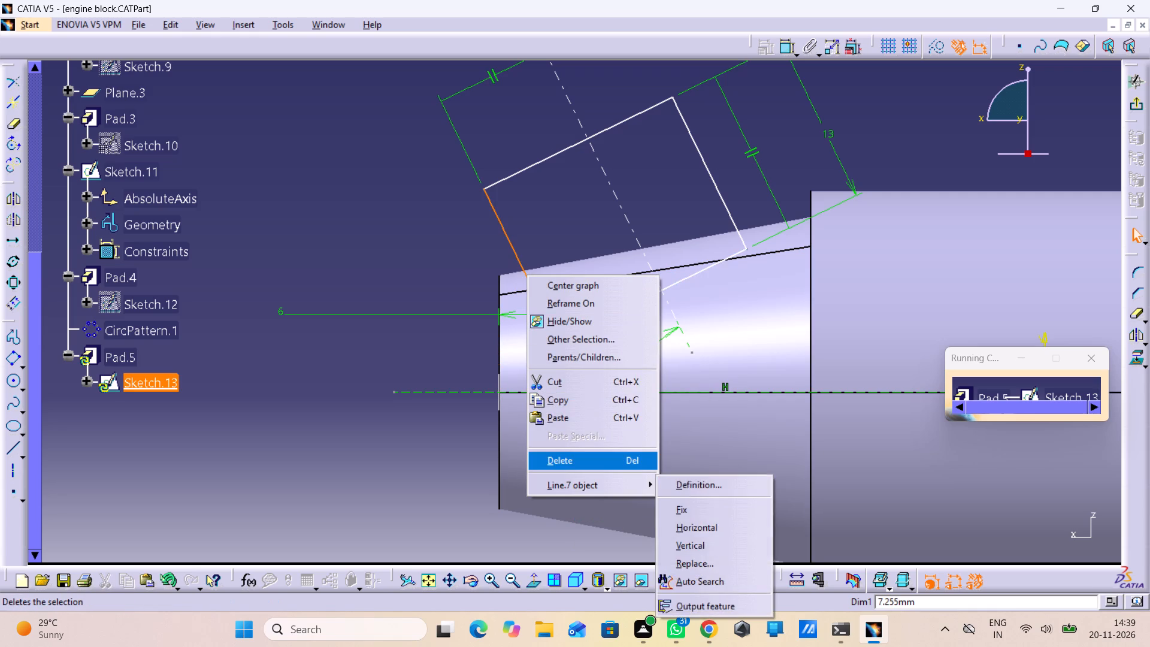
pyautogui.click(610, 460)
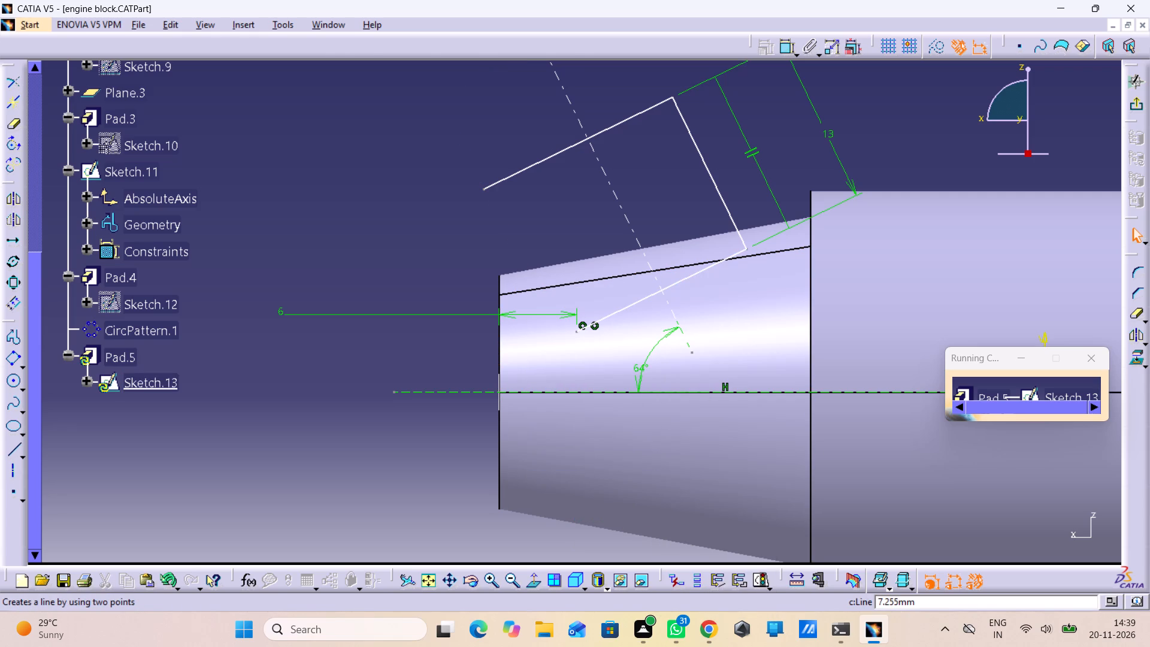
pyautogui.doubleClick(9, 449)
pyautogui.click(485, 187)
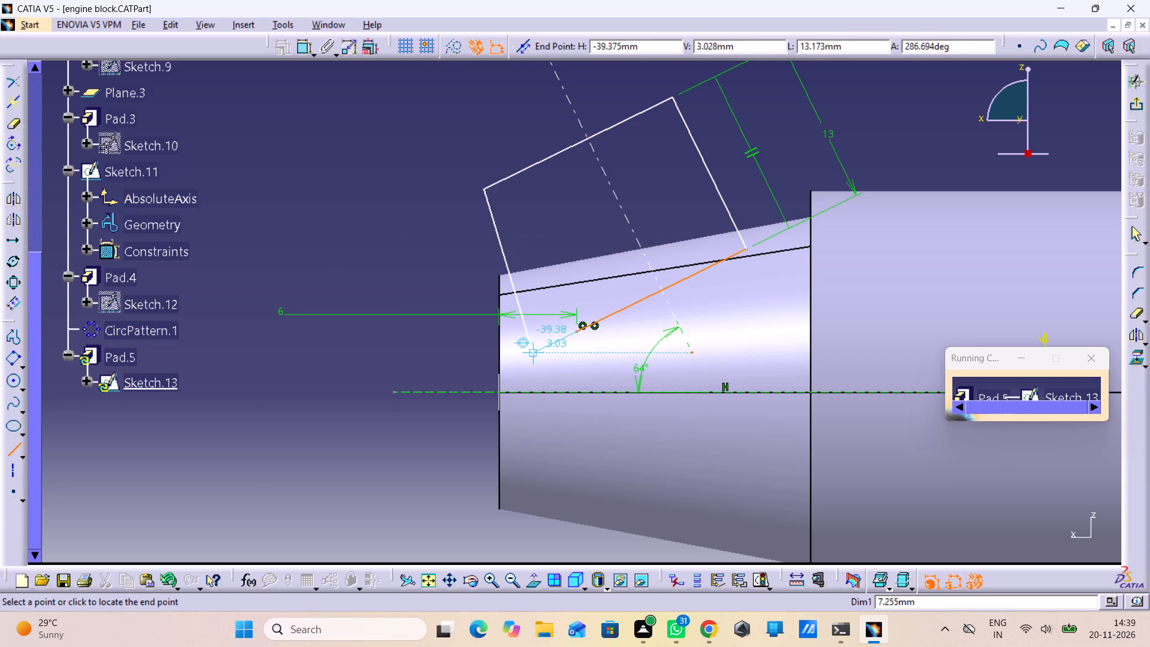
pyautogui.click(577, 334)
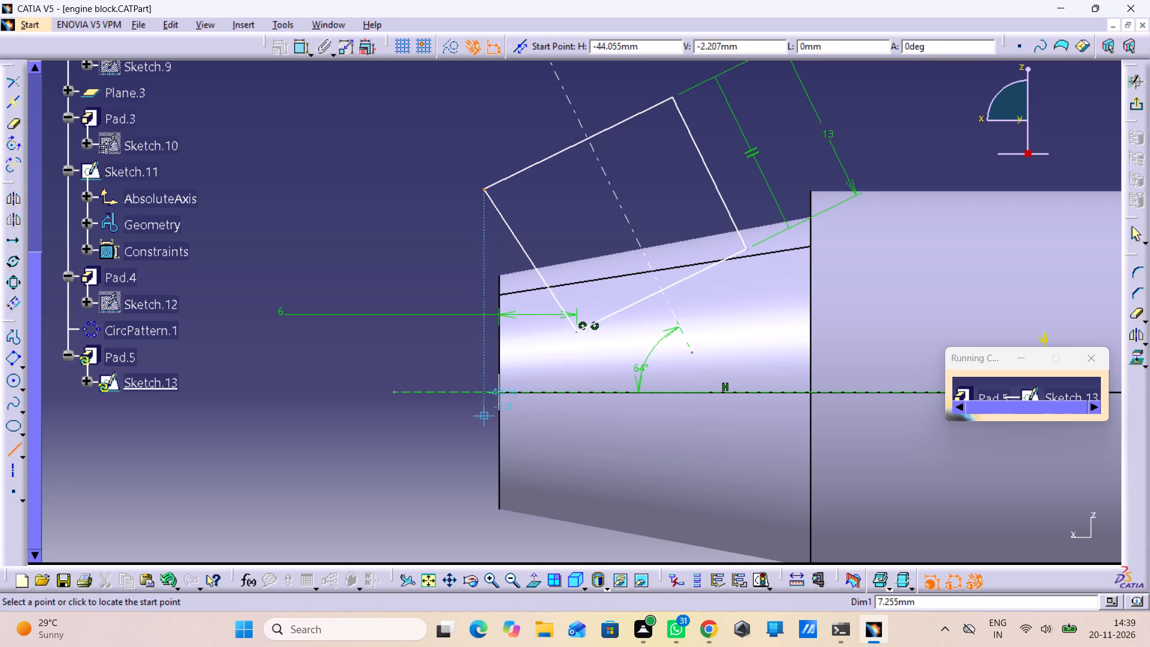
pyautogui.click(10, 453)
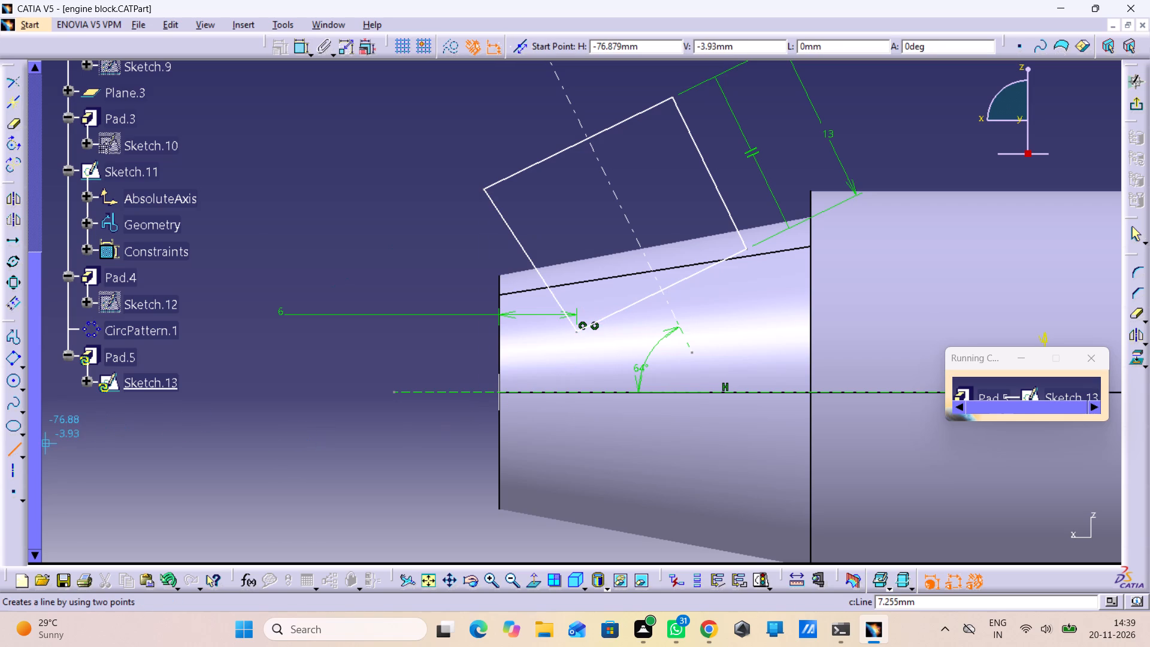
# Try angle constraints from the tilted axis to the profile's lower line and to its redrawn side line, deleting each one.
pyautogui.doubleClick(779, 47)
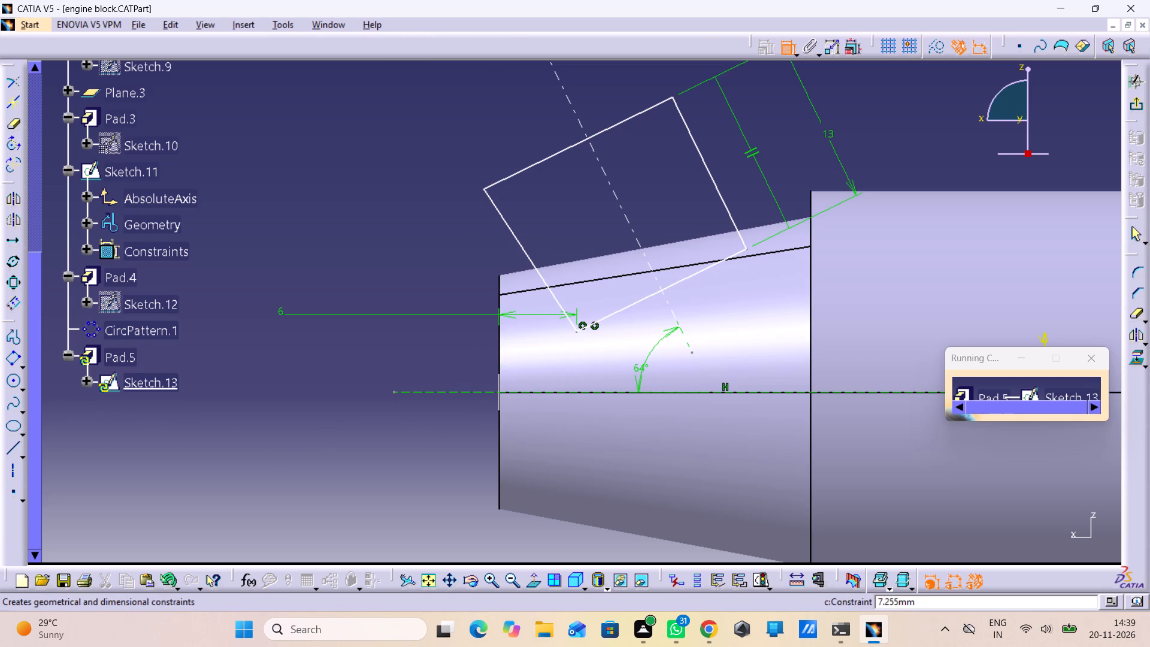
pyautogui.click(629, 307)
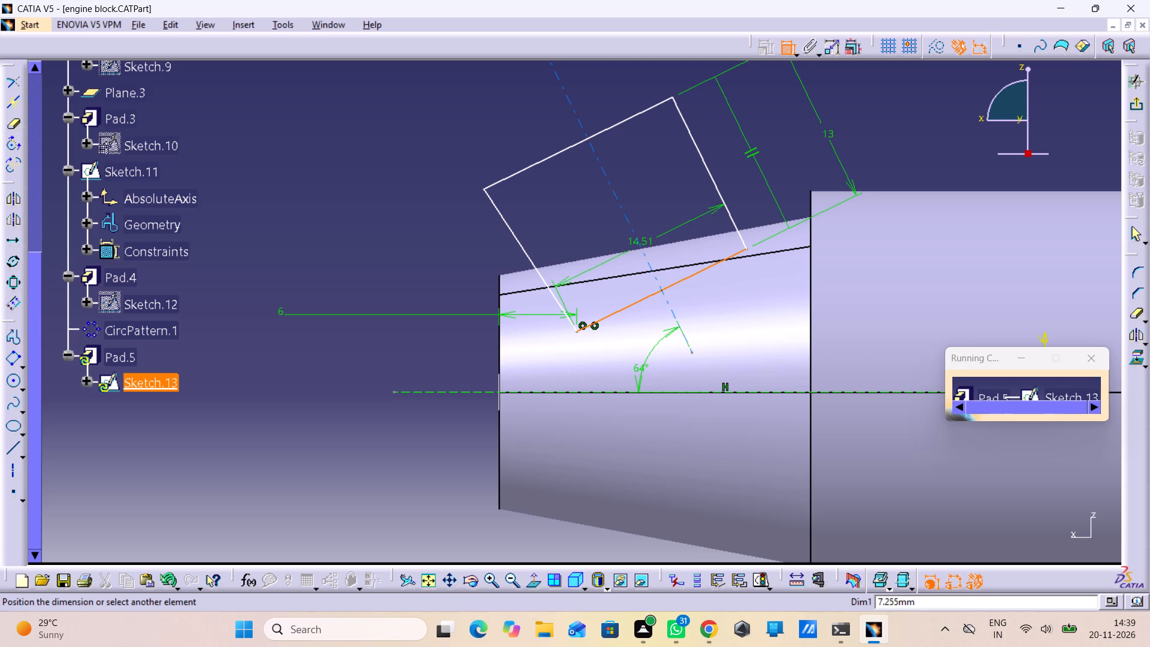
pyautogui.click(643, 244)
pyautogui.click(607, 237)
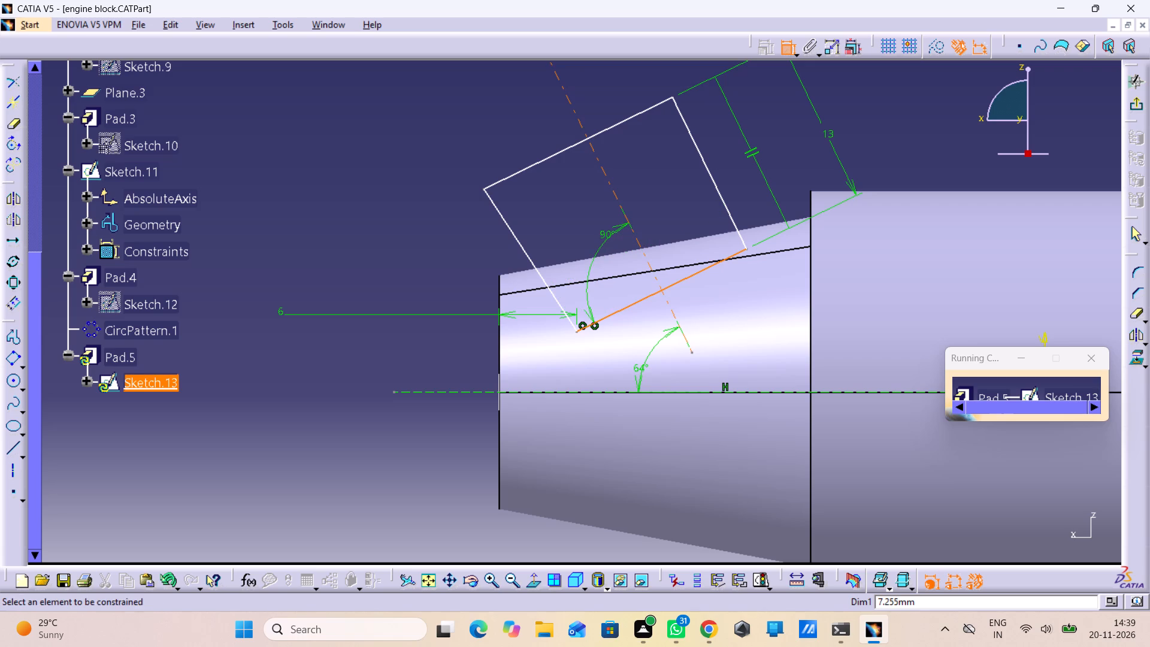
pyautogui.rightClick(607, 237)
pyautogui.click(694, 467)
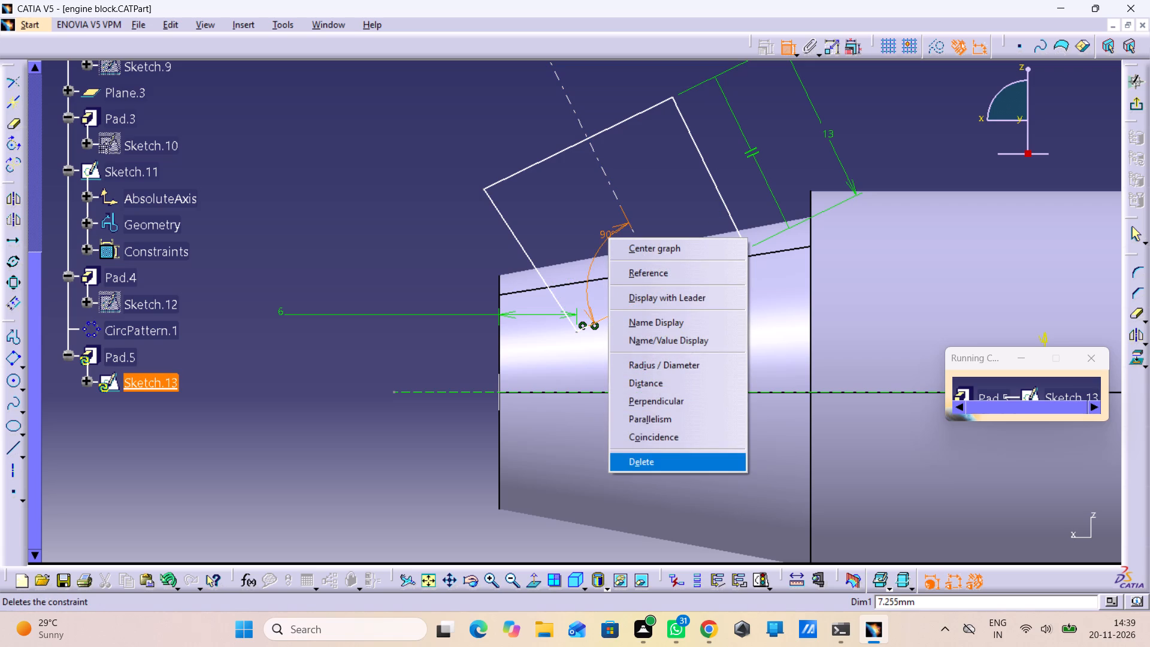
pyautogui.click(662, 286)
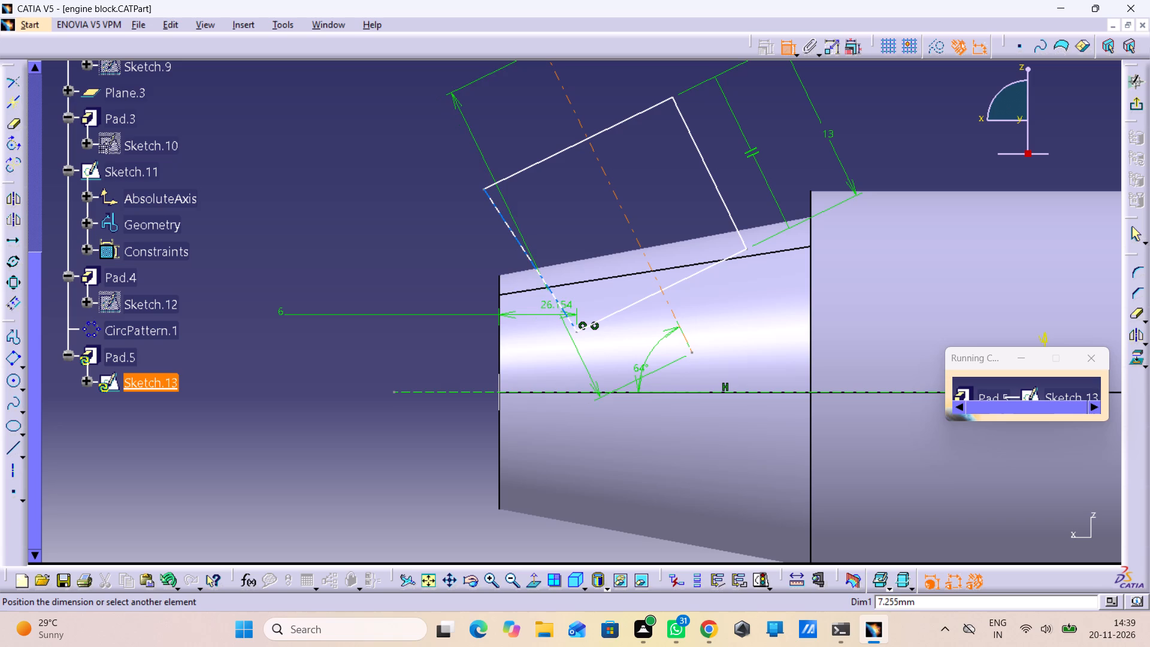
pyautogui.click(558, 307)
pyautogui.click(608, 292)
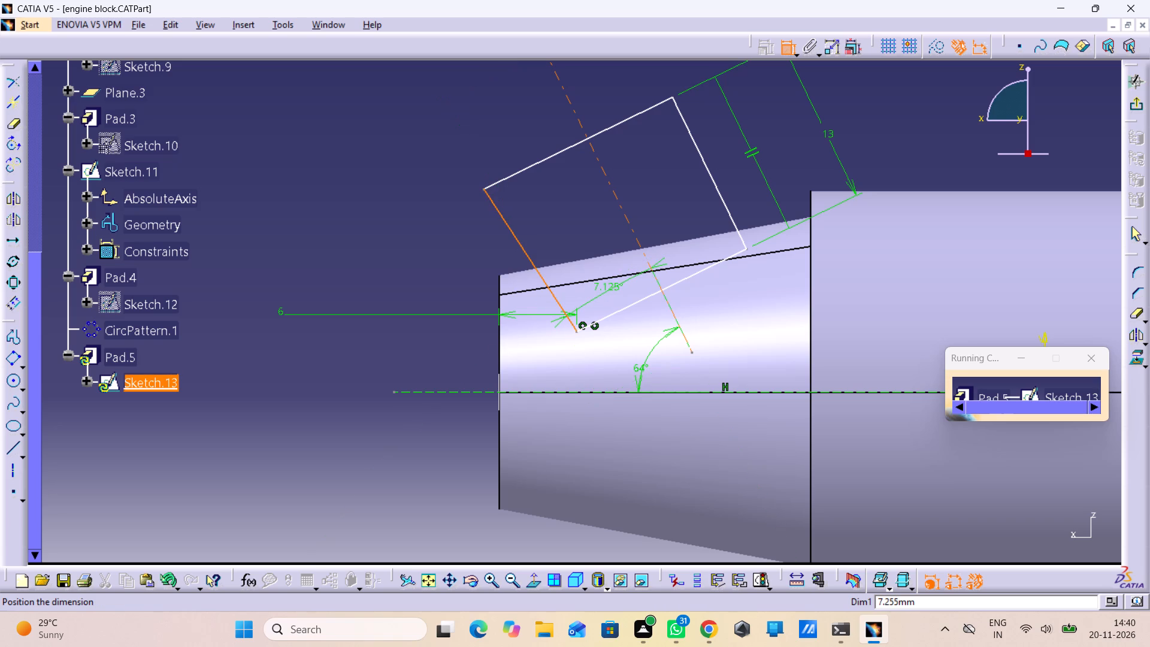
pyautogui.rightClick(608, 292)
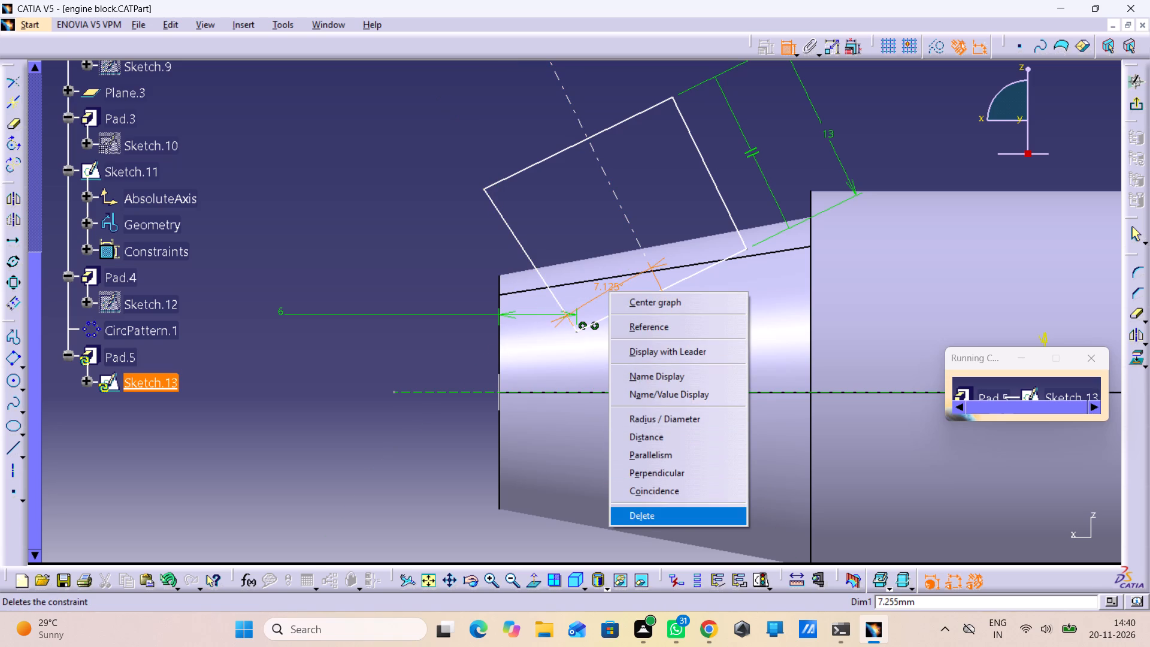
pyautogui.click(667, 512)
# Dimension the lengths of the profile's lower and upper lines, setting the upper line to 14.51 mm.
pyautogui.click(625, 306)
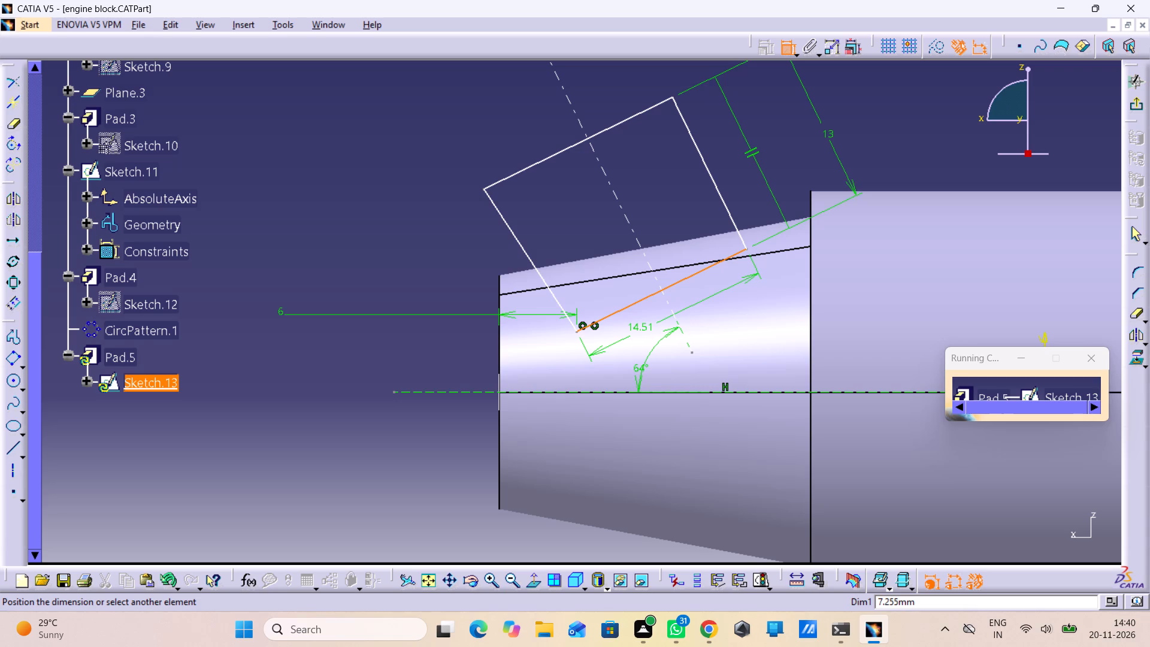
pyautogui.click(538, 116)
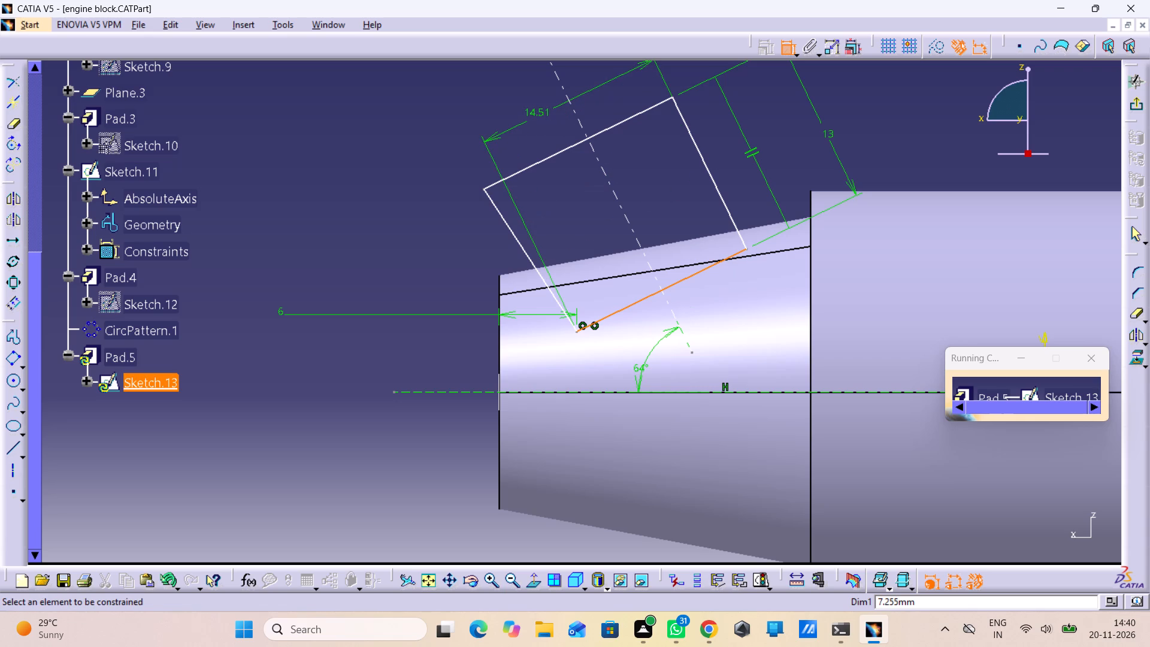
pyautogui.click(522, 172)
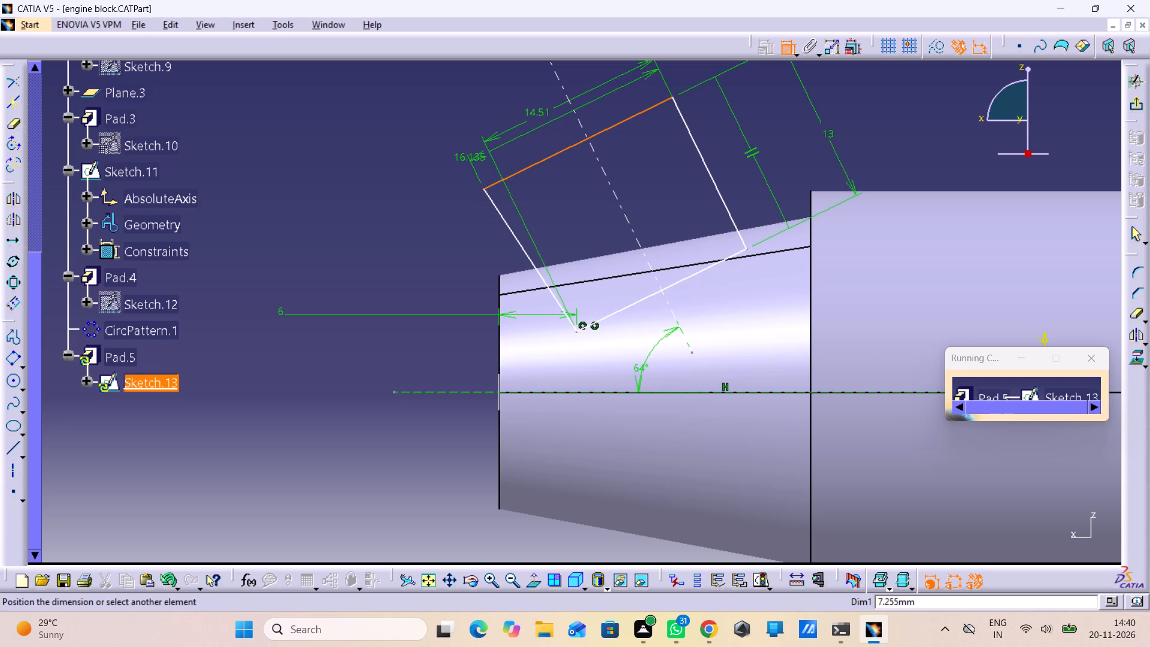
pyautogui.click(461, 163)
pyautogui.doubleClick(461, 158)
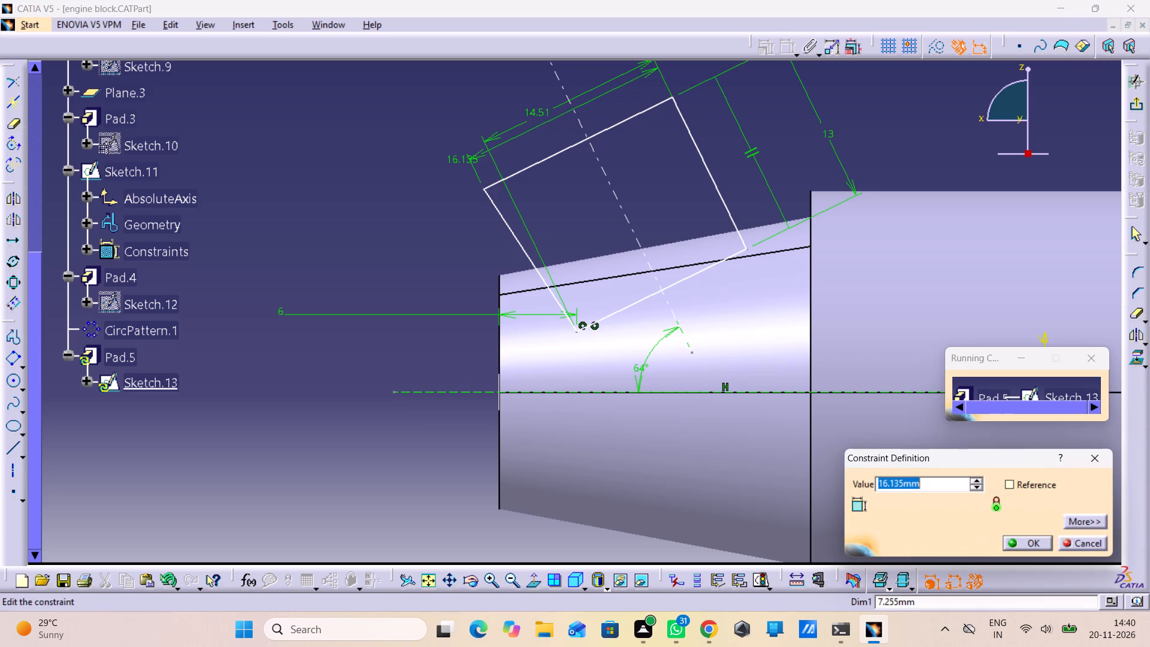
pyautogui.press('1')
pyautogui.write('4.51')
pyautogui.press('Return')
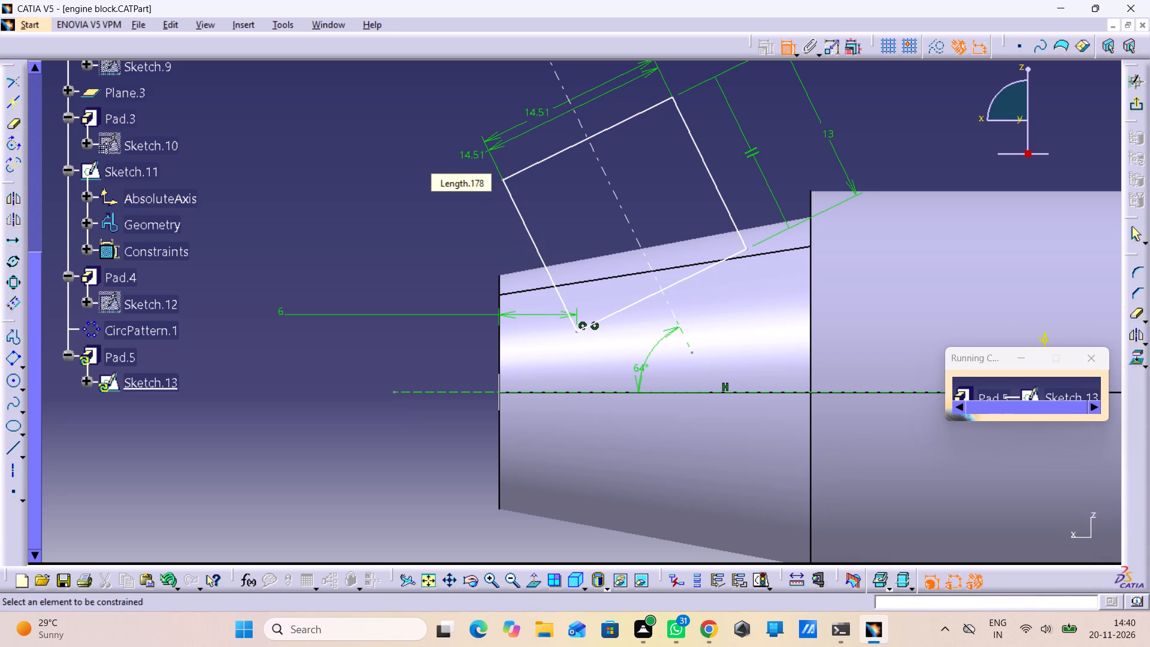
# Delete the length dimension of the profile's lower line.
pyautogui.rightClick(547, 109)
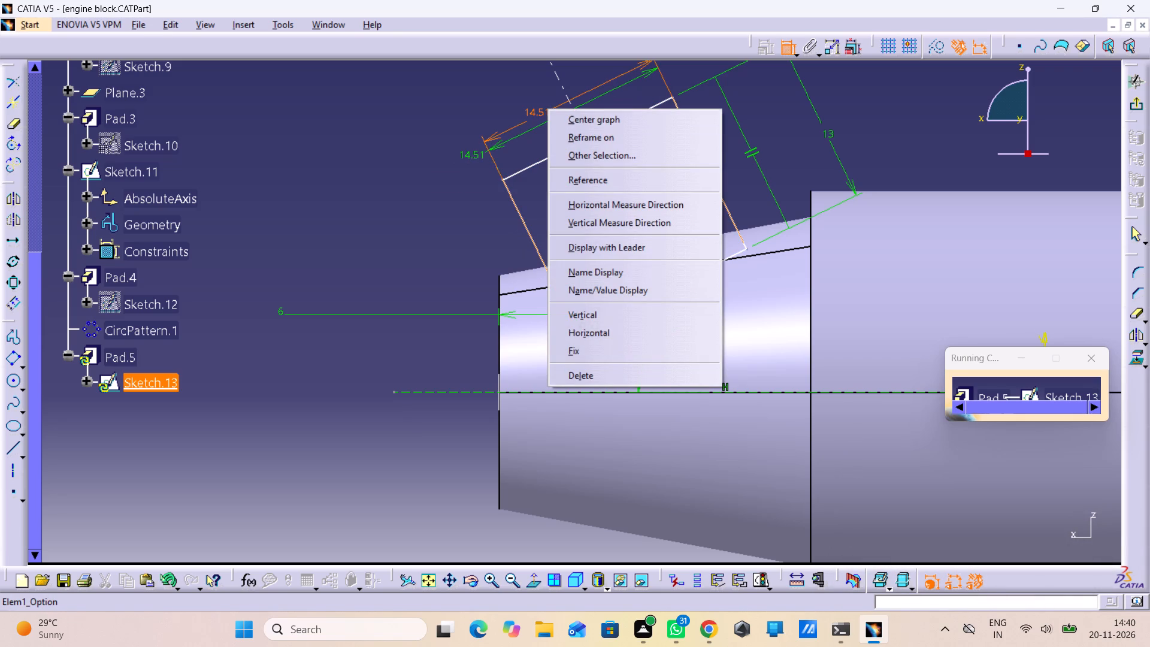
pyautogui.click(605, 376)
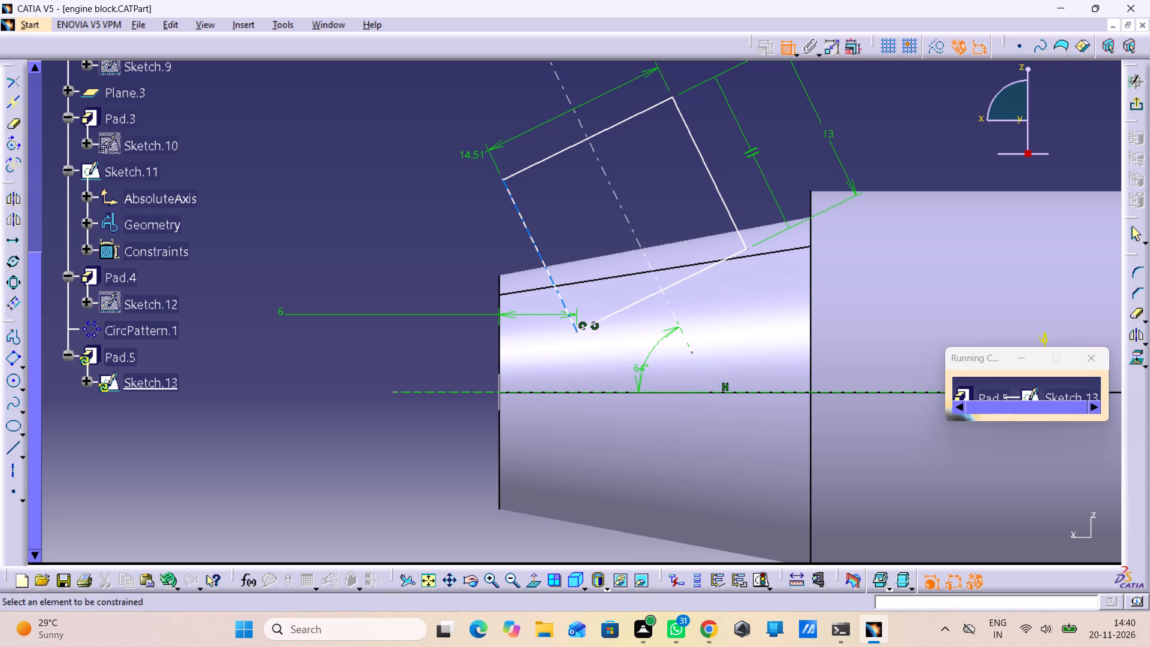
# Dimension the distance from the profile's lowest corner to the horizontal bore axis.
pyautogui.moveTo(552, 189); pyautogui.dragTo(565, 202, button='middle')
pyautogui.rightClick(552, 189)
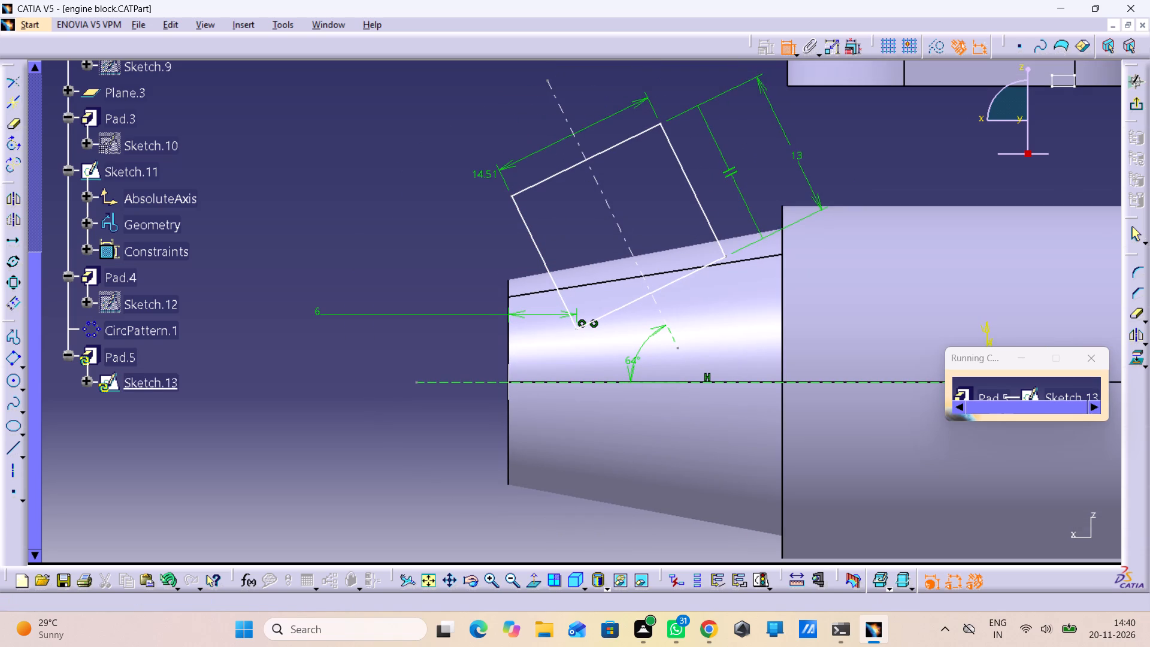
pyautogui.click(577, 329)
pyautogui.click(576, 382)
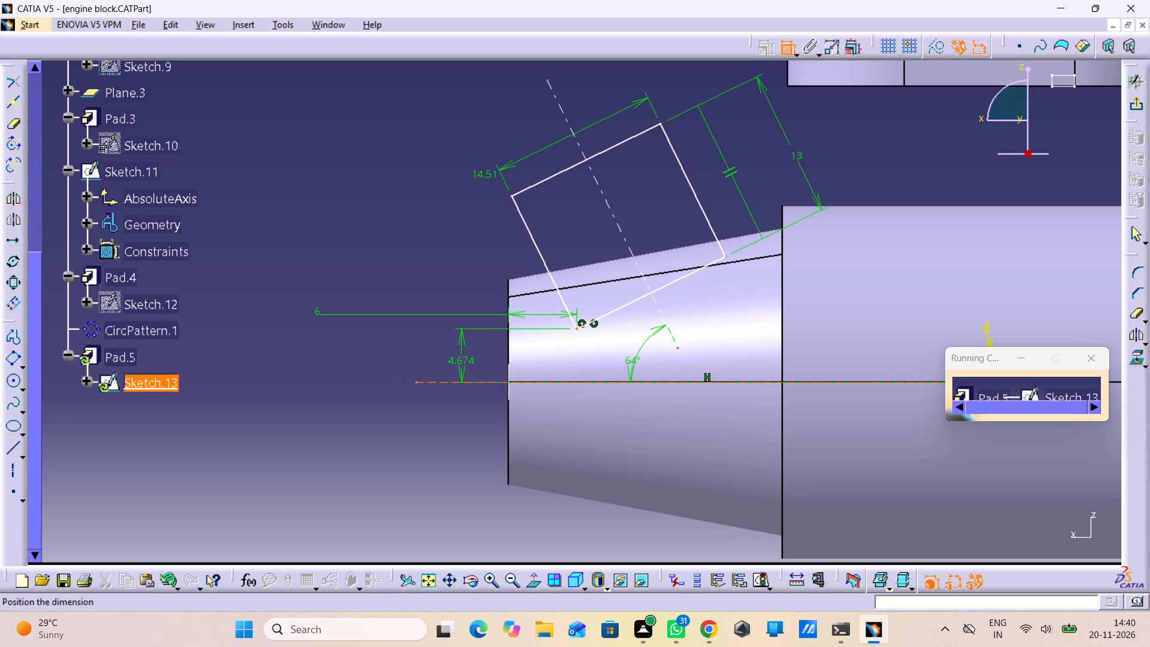
pyautogui.click(455, 361)
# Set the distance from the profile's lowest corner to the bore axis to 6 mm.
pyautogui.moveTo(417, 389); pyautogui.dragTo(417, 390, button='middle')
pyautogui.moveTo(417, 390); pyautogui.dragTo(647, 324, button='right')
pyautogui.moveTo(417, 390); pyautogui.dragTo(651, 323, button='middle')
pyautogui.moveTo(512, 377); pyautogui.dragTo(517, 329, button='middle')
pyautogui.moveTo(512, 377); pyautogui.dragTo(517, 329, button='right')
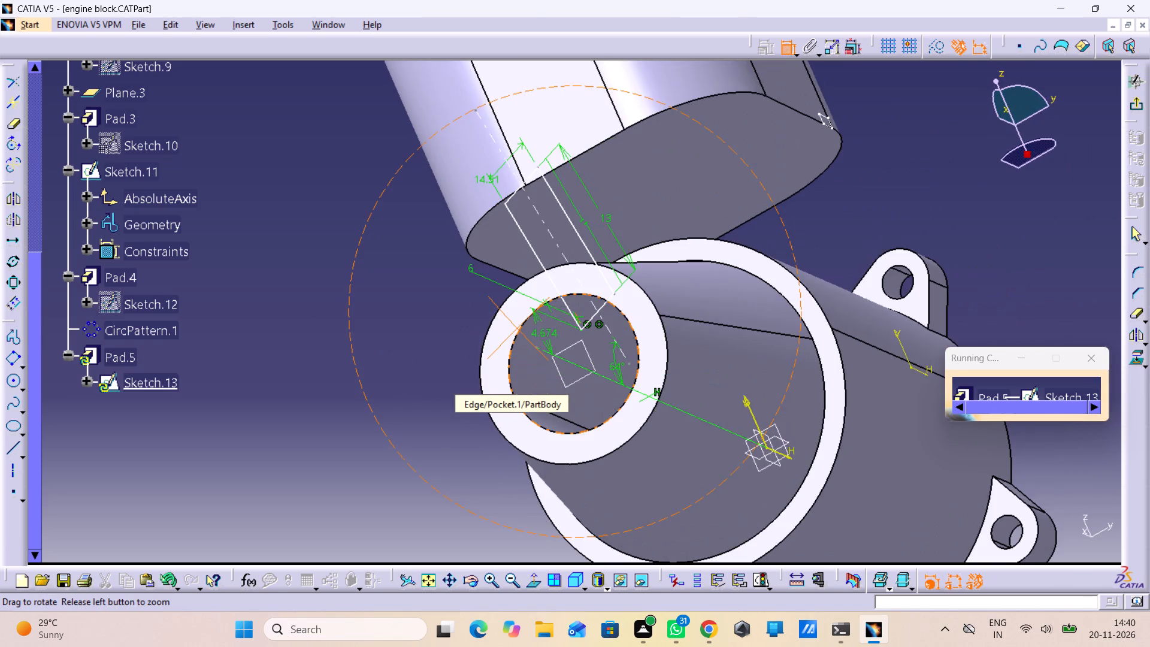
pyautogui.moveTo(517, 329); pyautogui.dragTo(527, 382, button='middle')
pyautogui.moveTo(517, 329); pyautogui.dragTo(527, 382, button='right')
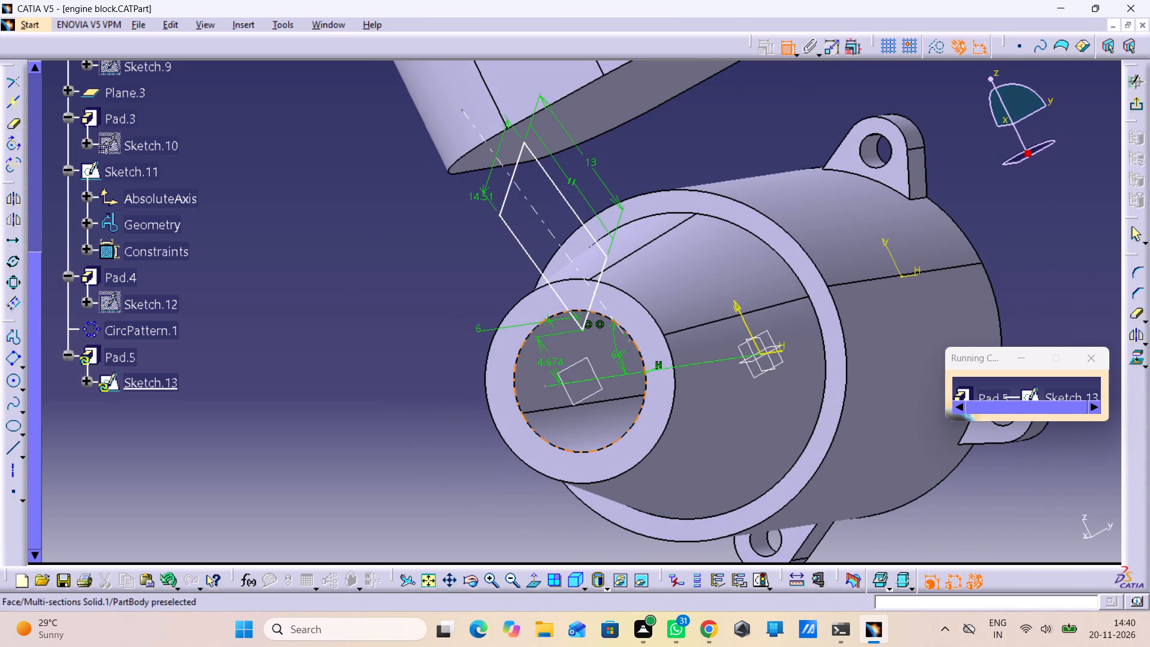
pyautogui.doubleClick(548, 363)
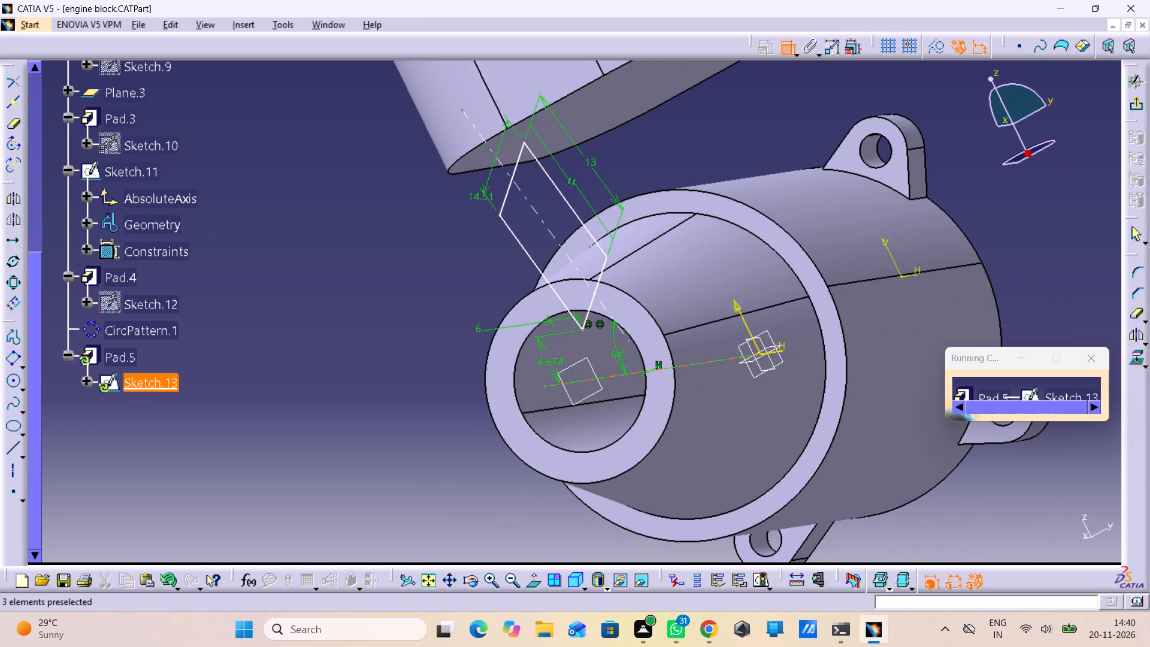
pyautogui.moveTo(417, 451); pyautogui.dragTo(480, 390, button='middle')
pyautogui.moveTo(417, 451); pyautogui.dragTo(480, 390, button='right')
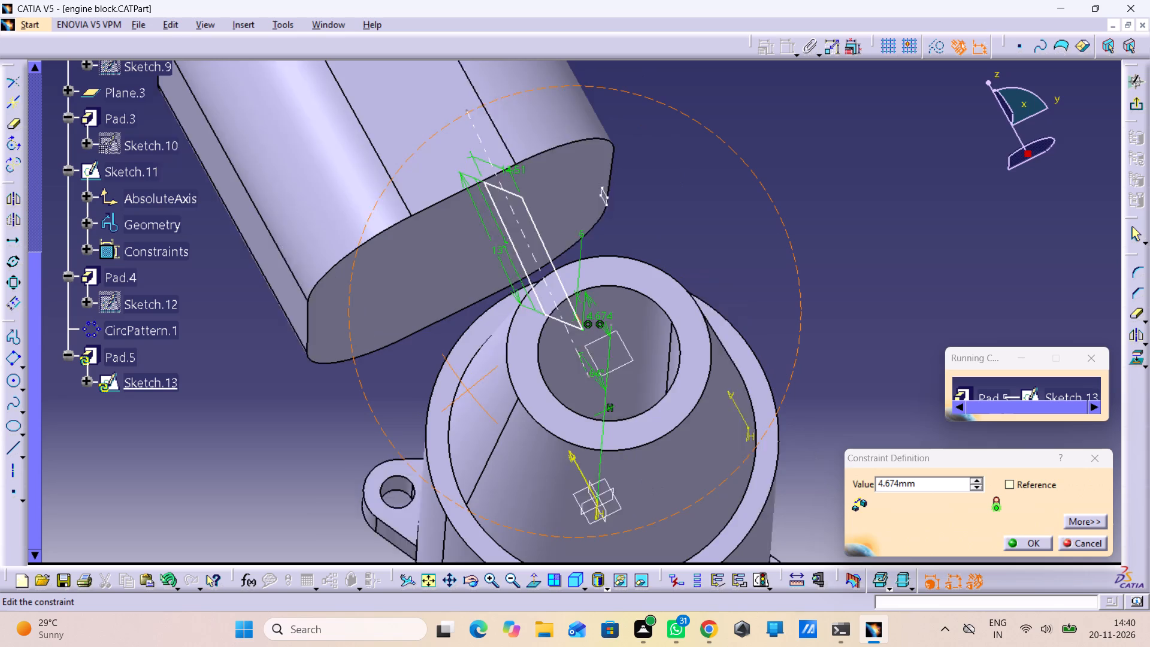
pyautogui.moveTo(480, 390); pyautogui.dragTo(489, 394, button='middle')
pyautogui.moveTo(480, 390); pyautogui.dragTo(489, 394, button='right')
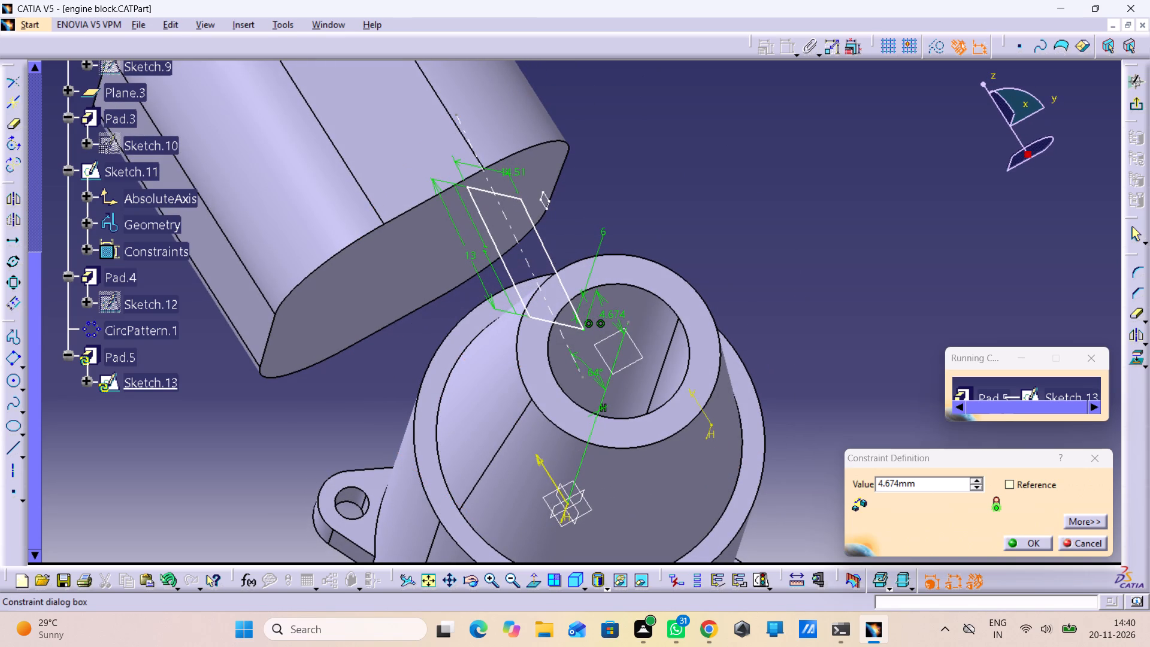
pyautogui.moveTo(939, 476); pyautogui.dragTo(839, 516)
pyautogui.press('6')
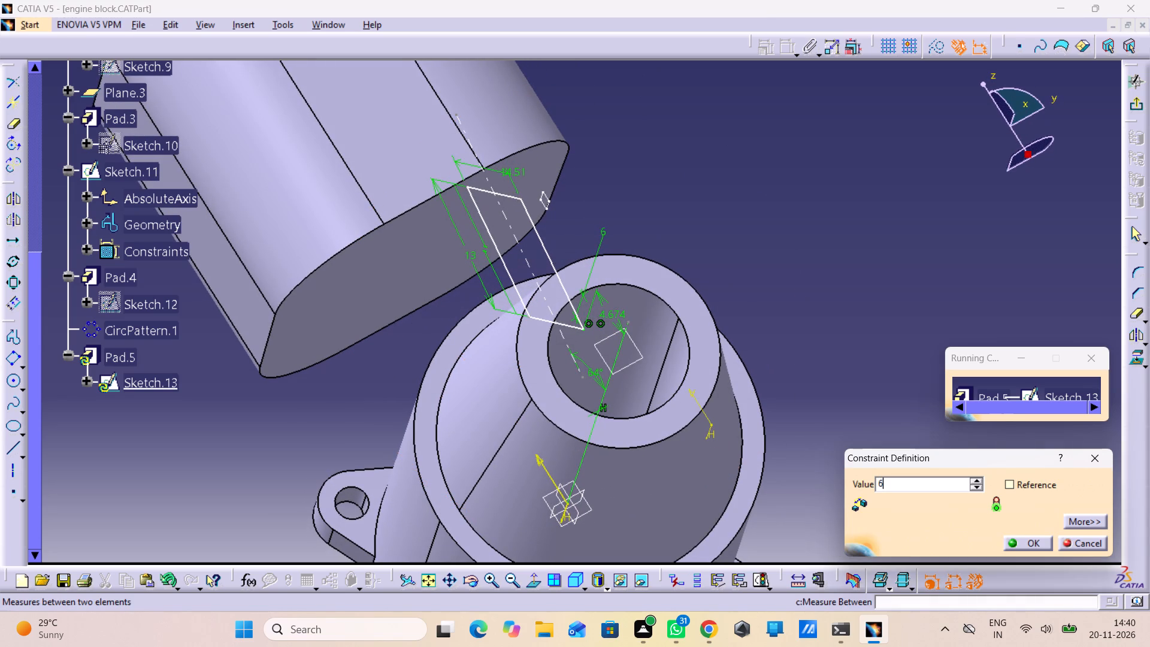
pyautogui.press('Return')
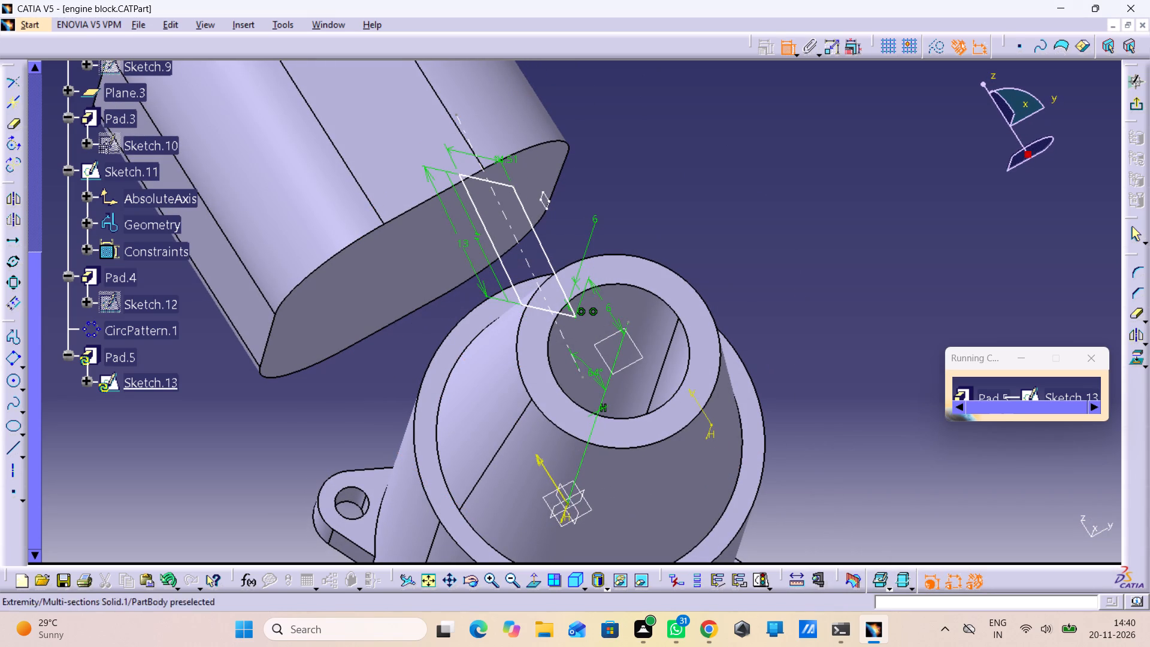
# Set the distance from the profile's lowest corner to the bore axis to 8 mm.
pyautogui.moveTo(754, 401); pyautogui.dragTo(556, 428, button='middle')
pyautogui.moveTo(754, 401); pyautogui.dragTo(556, 428, button='right')
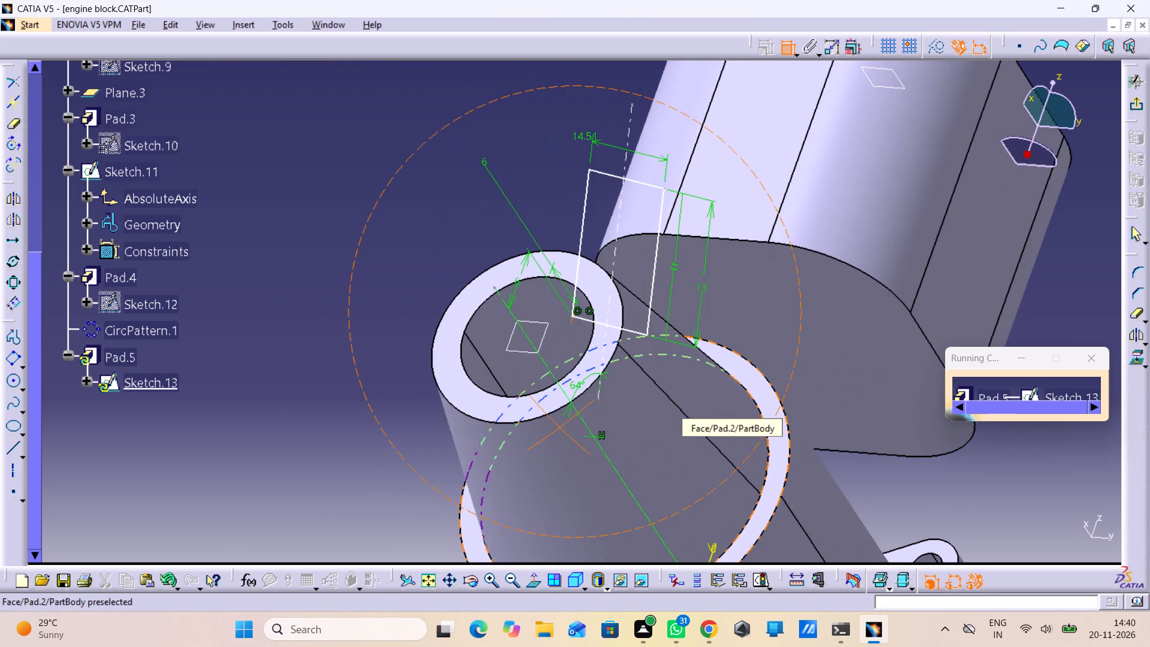
pyautogui.moveTo(556, 428); pyautogui.dragTo(491, 435, button='middle')
pyautogui.moveTo(556, 428); pyautogui.dragTo(491, 435, button='right')
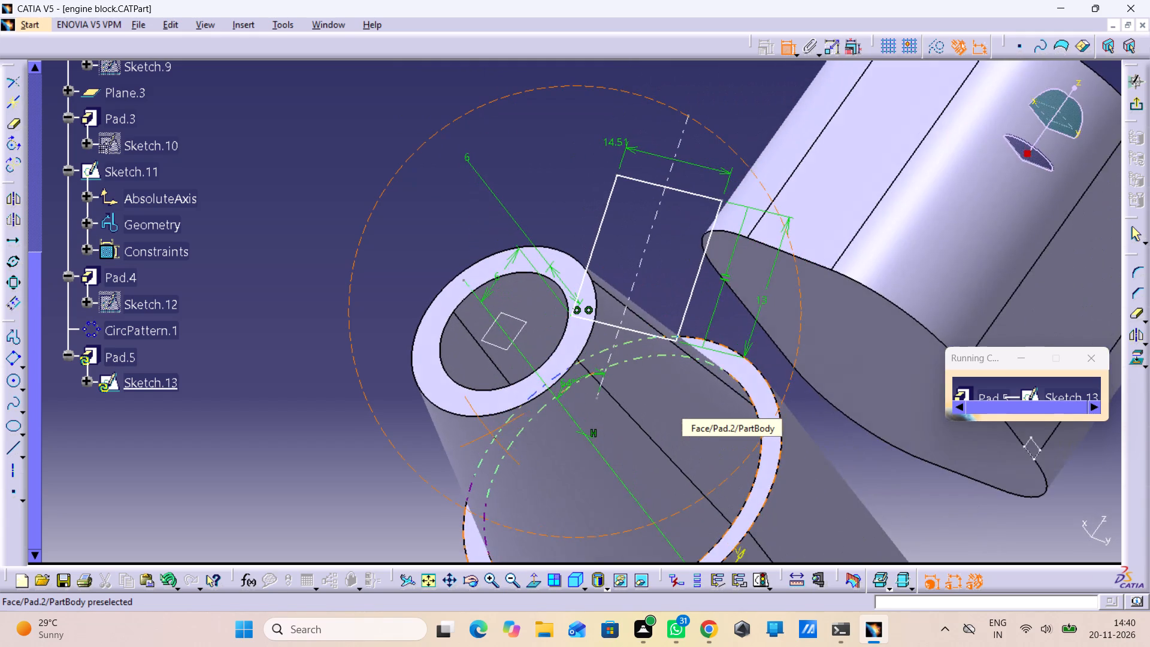
pyautogui.moveTo(491, 435); pyautogui.dragTo(757, 467, button='middle')
pyautogui.moveTo(491, 435); pyautogui.dragTo(757, 467, button='right')
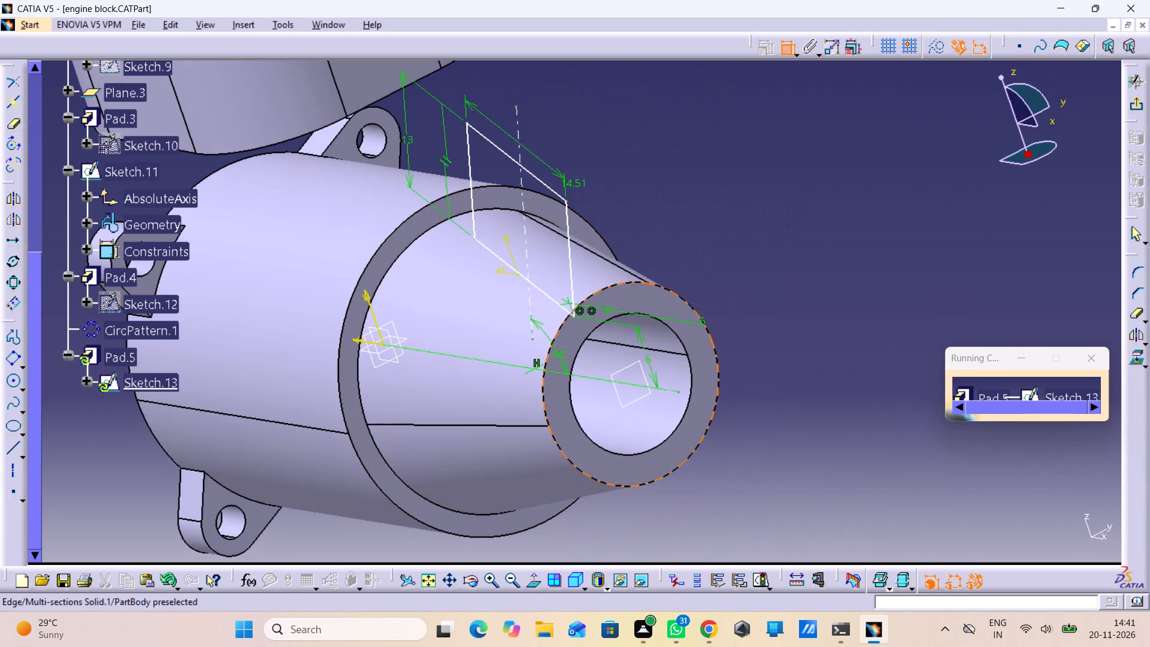
pyautogui.click(649, 358)
pyautogui.doubleClick(649, 358)
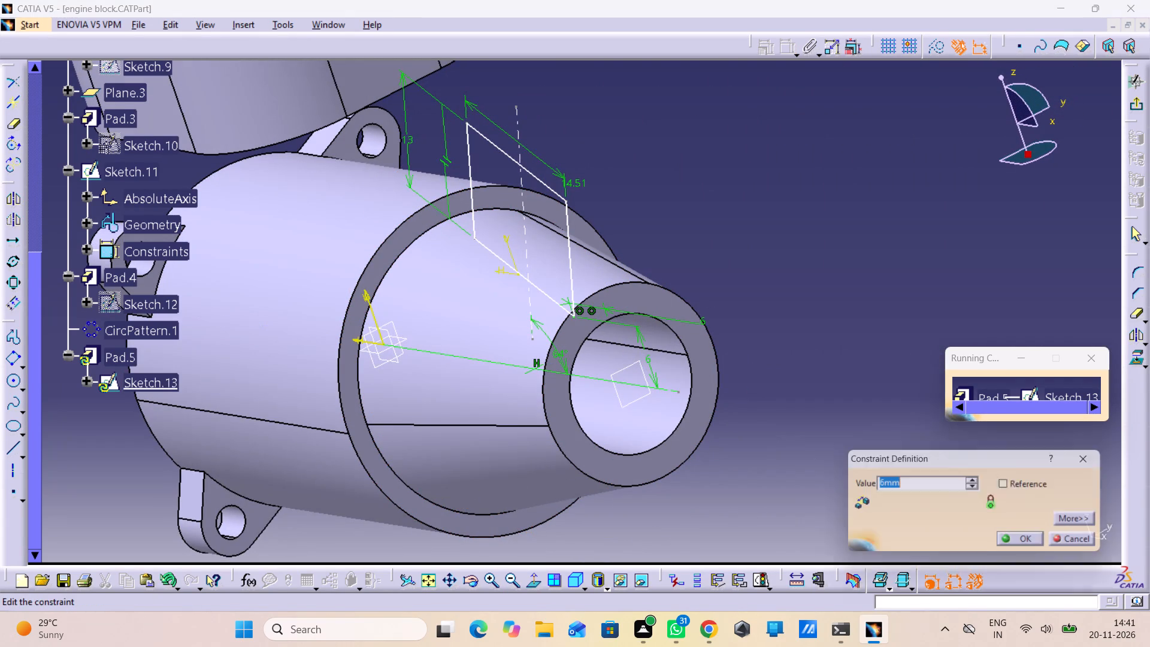
pyautogui.press('8')
pyautogui.press('Return')
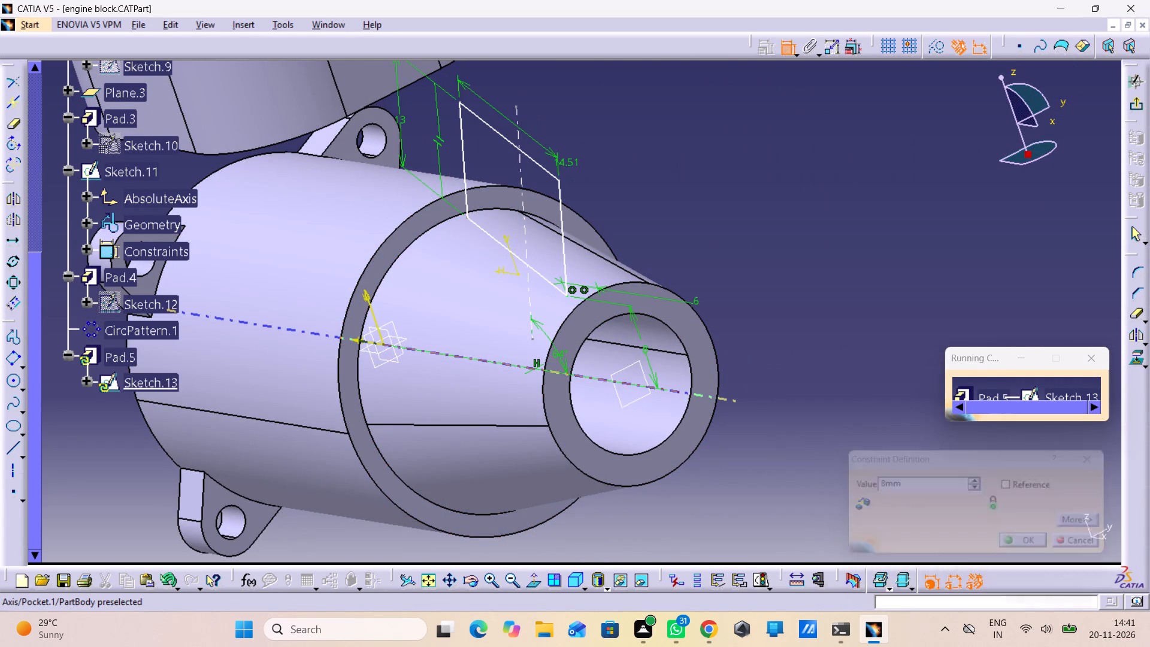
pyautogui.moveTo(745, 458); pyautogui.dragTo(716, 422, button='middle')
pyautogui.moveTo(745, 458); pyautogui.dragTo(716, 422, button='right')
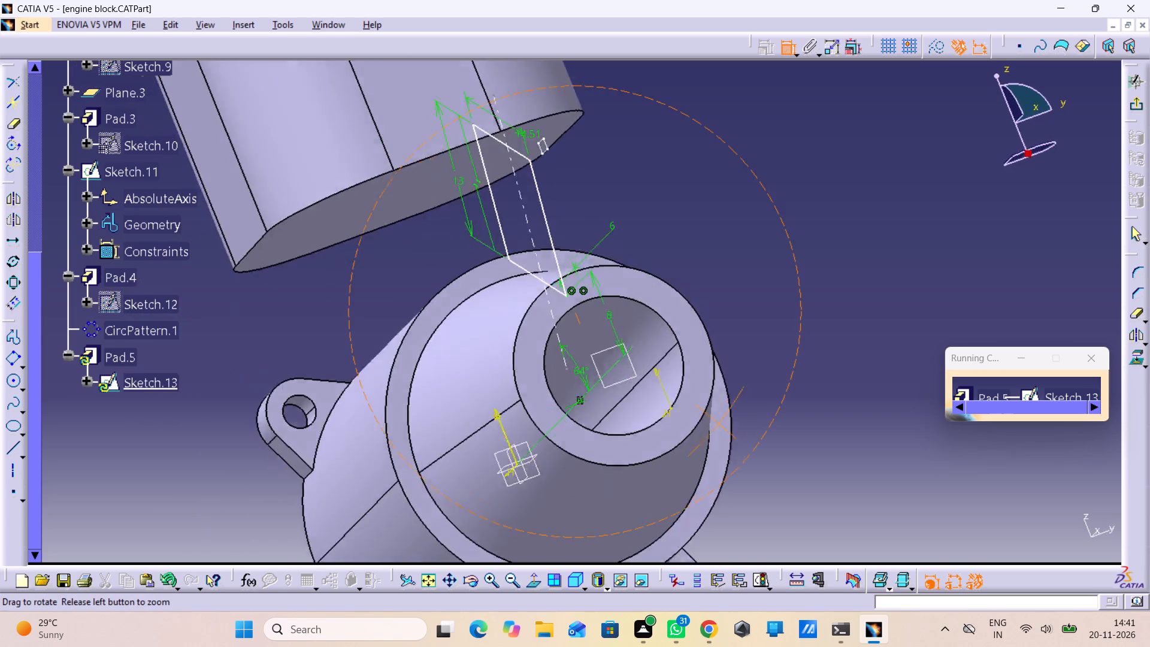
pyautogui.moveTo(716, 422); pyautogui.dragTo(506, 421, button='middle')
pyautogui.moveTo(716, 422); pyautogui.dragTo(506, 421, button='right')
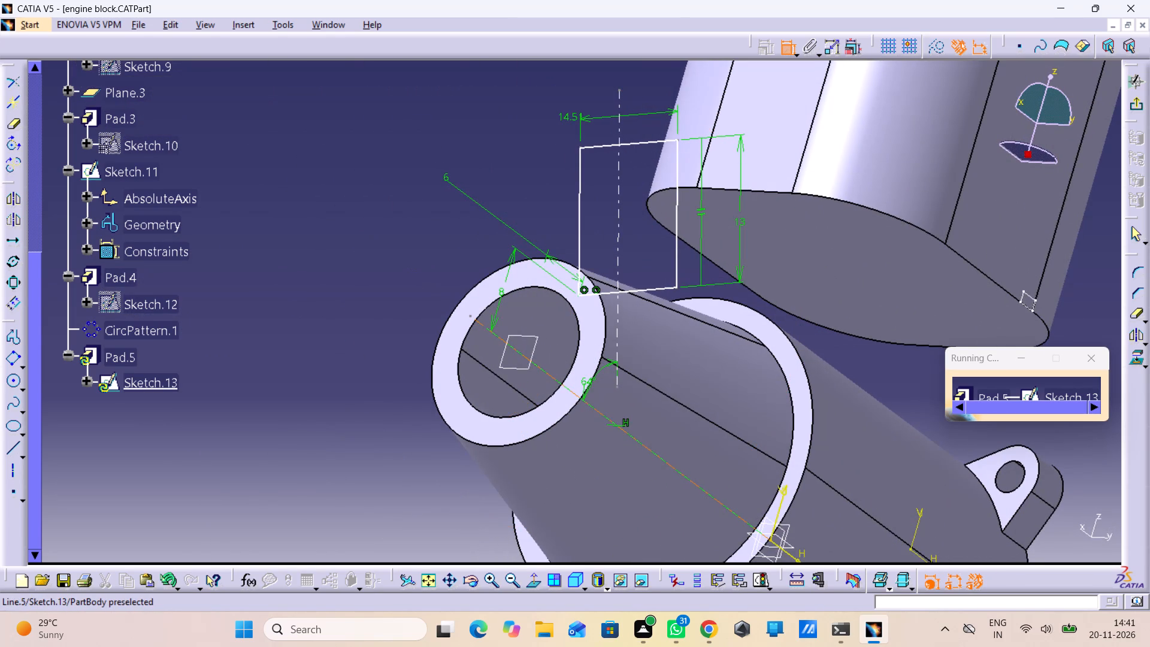
# Set the distance from the profile's lowest corner to the bore axis to 7 mm.
pyautogui.scroll(-1, 541, 336)
pyautogui.moveTo(545, 336); pyautogui.dragTo(561, 317, button='middle')
pyautogui.moveTo(547, 336); pyautogui.dragTo(561, 317, button='right')
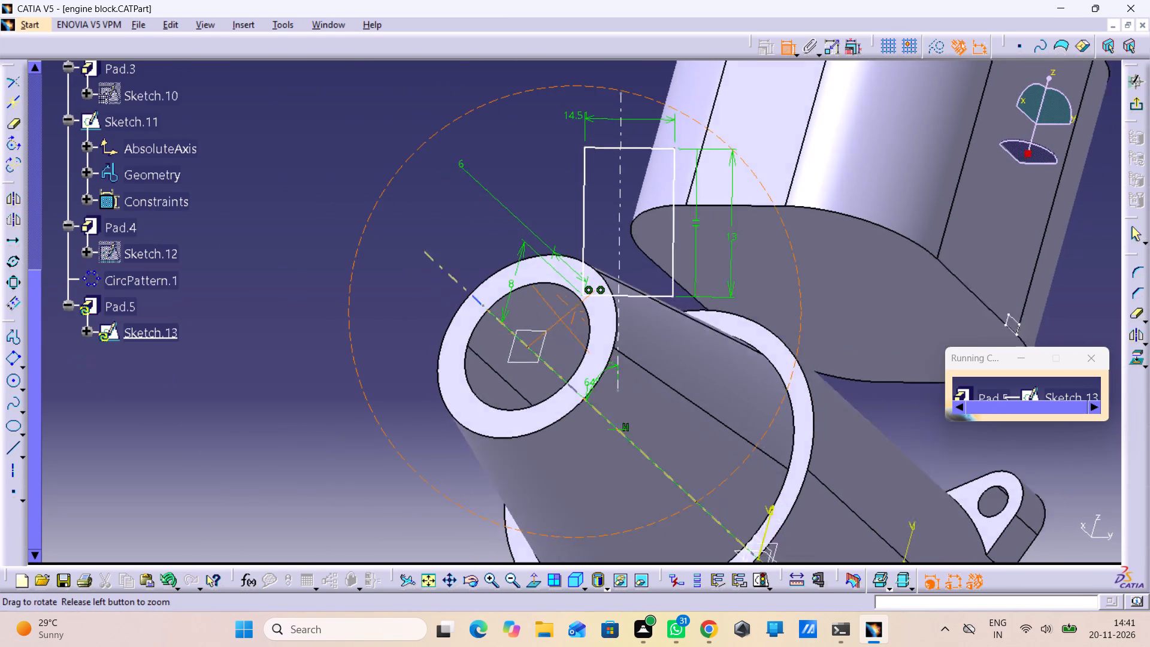
pyautogui.moveTo(561, 317); pyautogui.dragTo(682, 293, button='middle')
pyautogui.moveTo(561, 317); pyautogui.dragTo(682, 293, button='right')
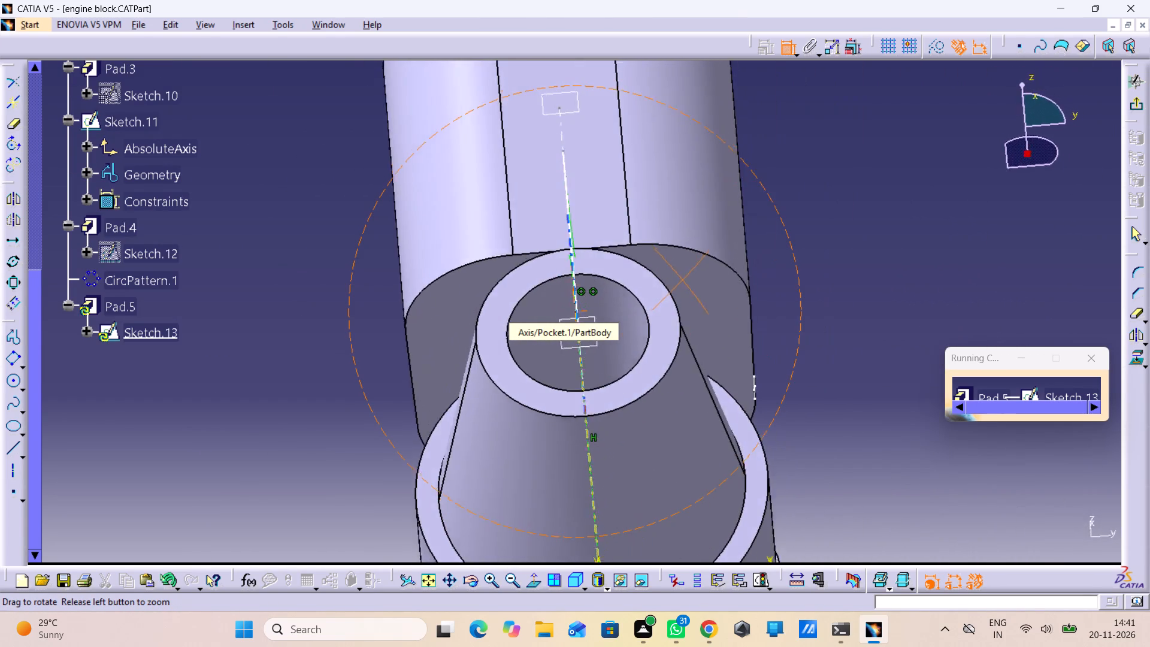
pyautogui.moveTo(682, 293); pyautogui.dragTo(760, 398, button='middle')
pyautogui.moveTo(682, 293); pyautogui.dragTo(760, 398, button='right')
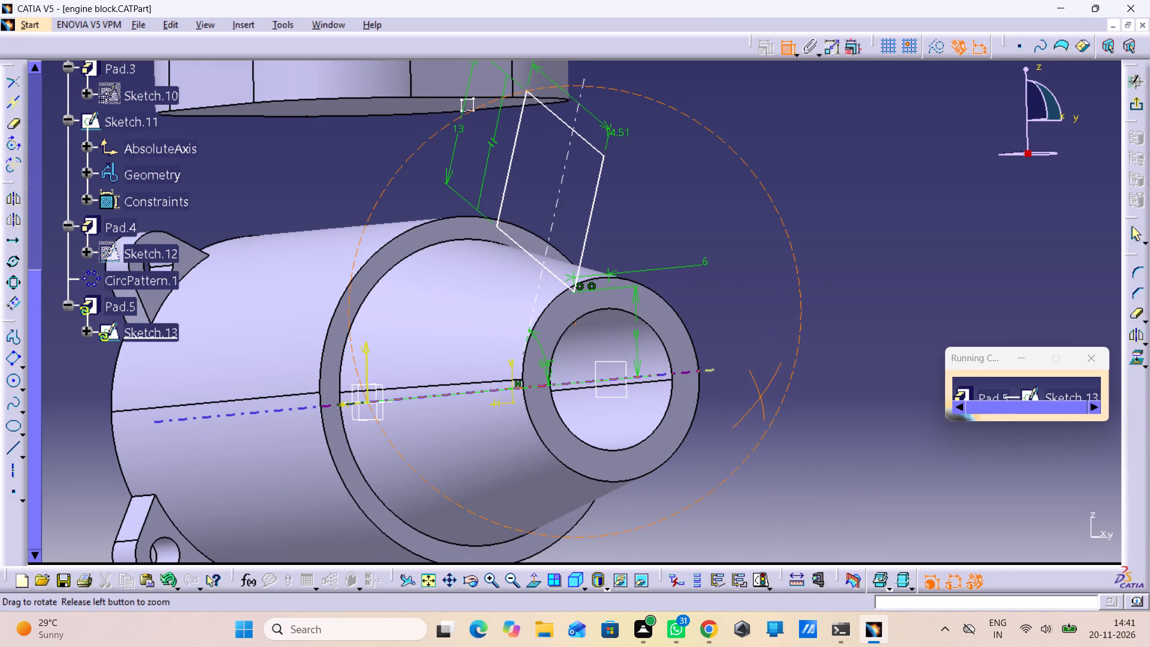
pyautogui.click(634, 337)
pyautogui.click(634, 337)
pyautogui.doubleClick(634, 337)
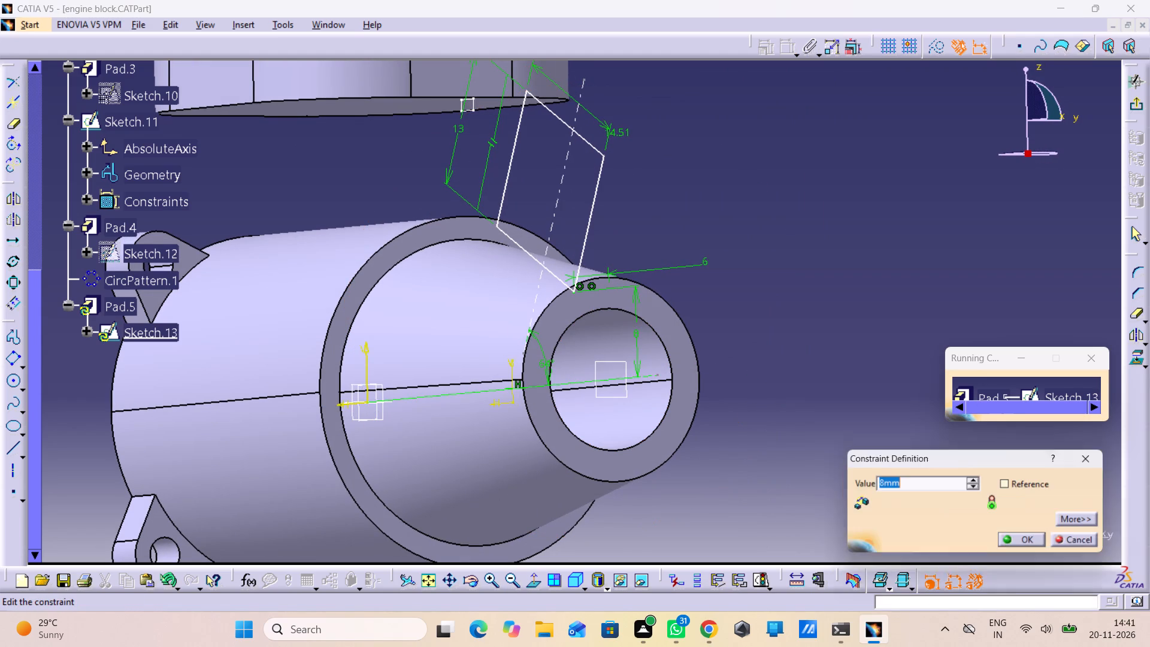
pyautogui.press('7')
pyautogui.press('Return')
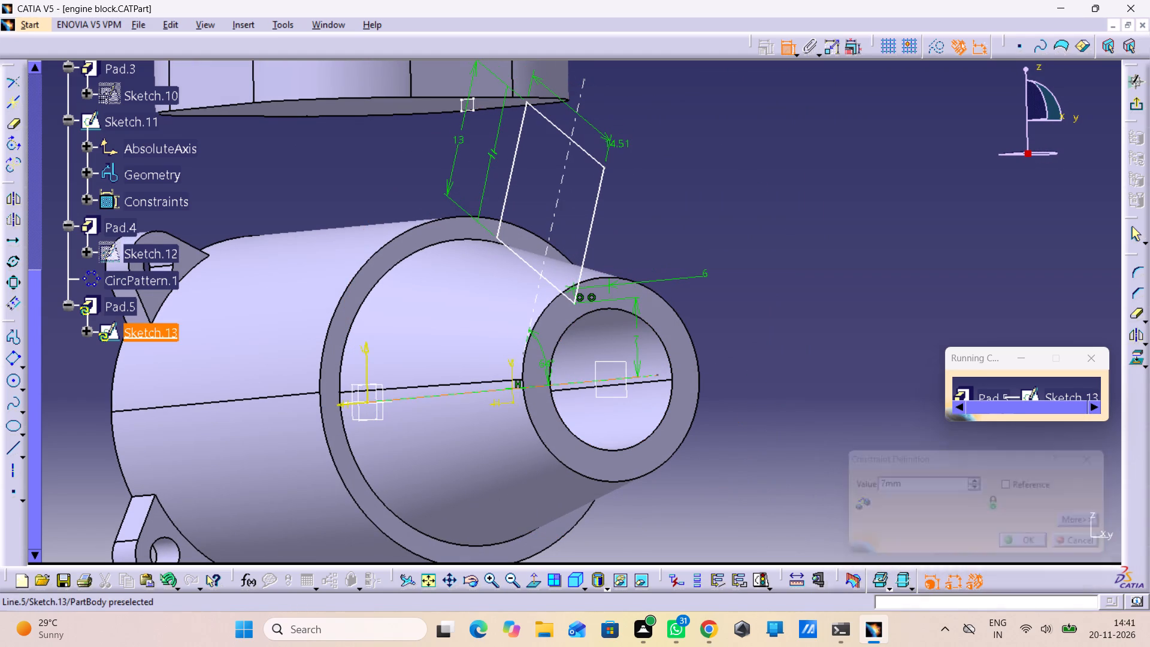
# Examine from several directions how the tilted profile's lower corner sits against the wall and bore of the tapered end.
pyautogui.moveTo(712, 378); pyautogui.dragTo(635, 294, button='middle')
pyautogui.moveTo(710, 373); pyautogui.dragTo(635, 294, button='right')
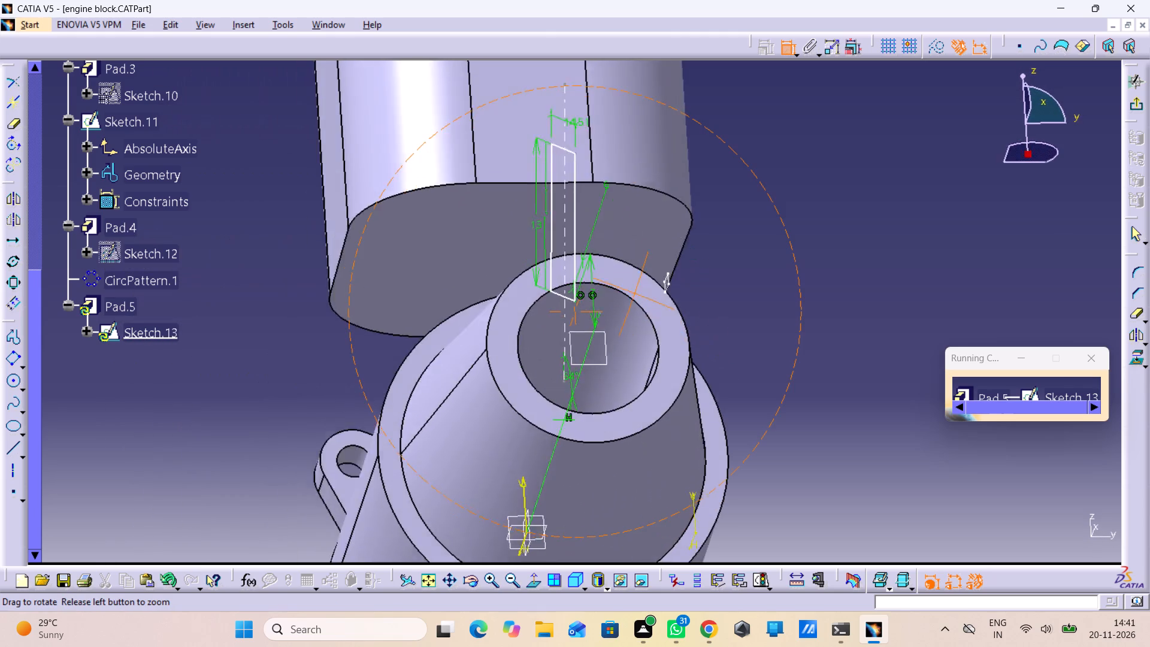
pyautogui.moveTo(635, 294); pyautogui.dragTo(633, 224, button='middle')
pyautogui.moveTo(635, 294); pyautogui.dragTo(633, 224, button='right')
pyautogui.click(738, 292)
pyautogui.moveTo(738, 292); pyautogui.dragTo(798, 334, button='middle')
pyautogui.moveTo(748, 300); pyautogui.dragTo(798, 334, button='right')
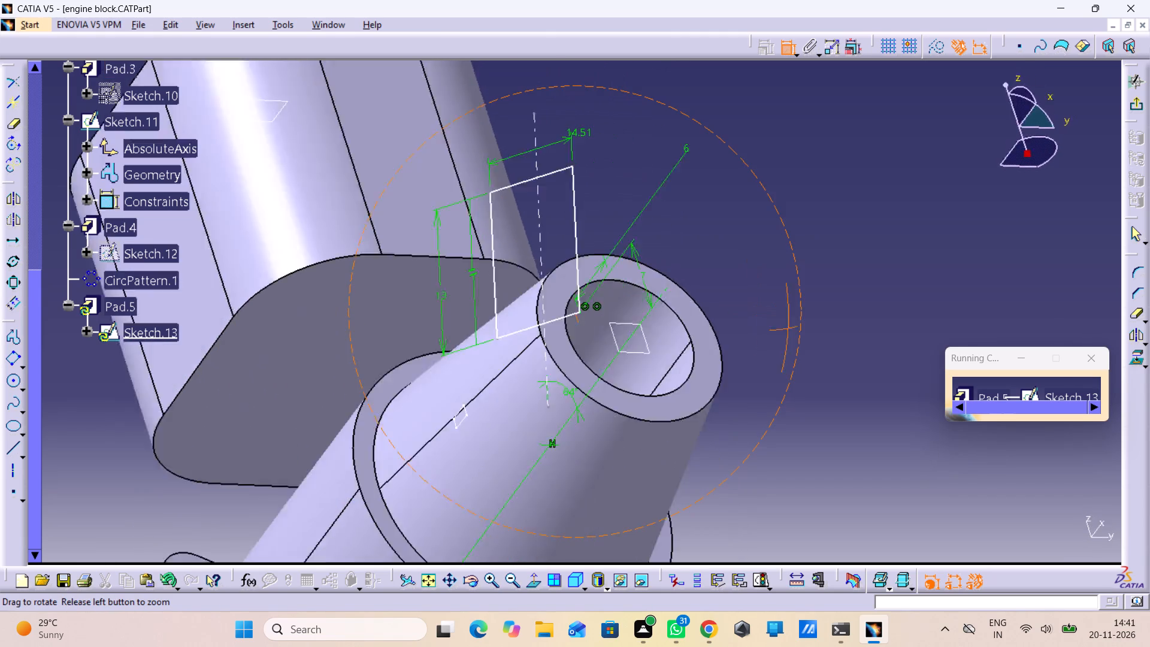
pyautogui.moveTo(798, 334); pyautogui.dragTo(713, 380, button='middle')
pyautogui.moveTo(798, 334); pyautogui.dragTo(713, 380, button='right')
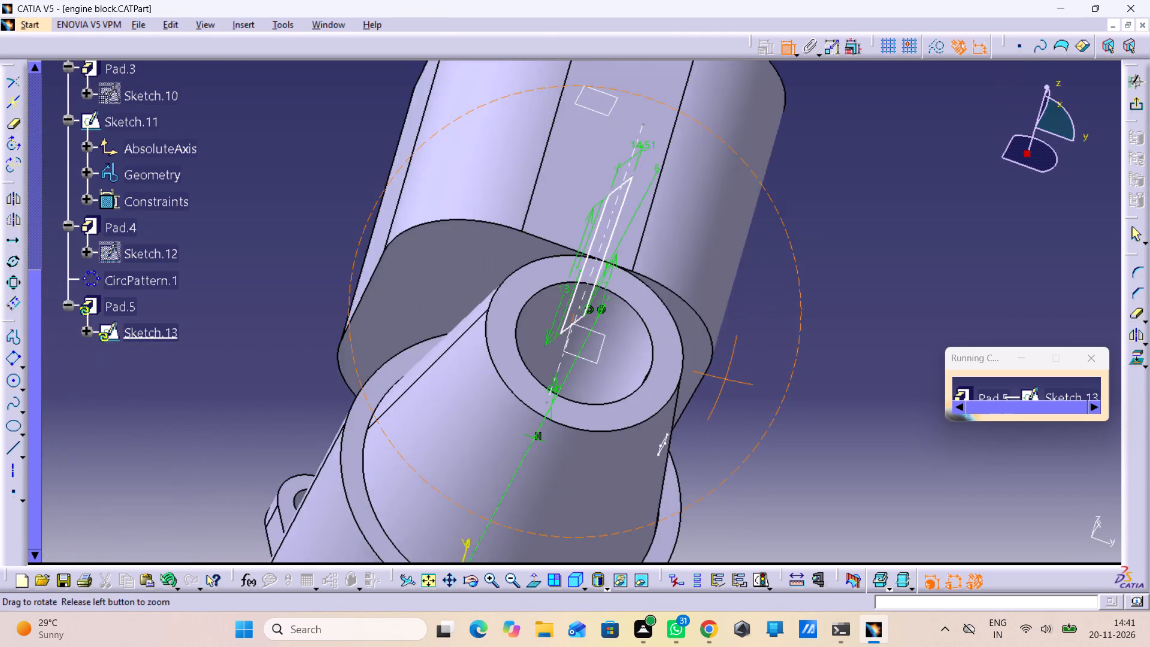
pyautogui.moveTo(713, 380); pyautogui.dragTo(655, 391, button='middle')
pyautogui.moveTo(713, 380); pyautogui.dragTo(610, 380, button='right')
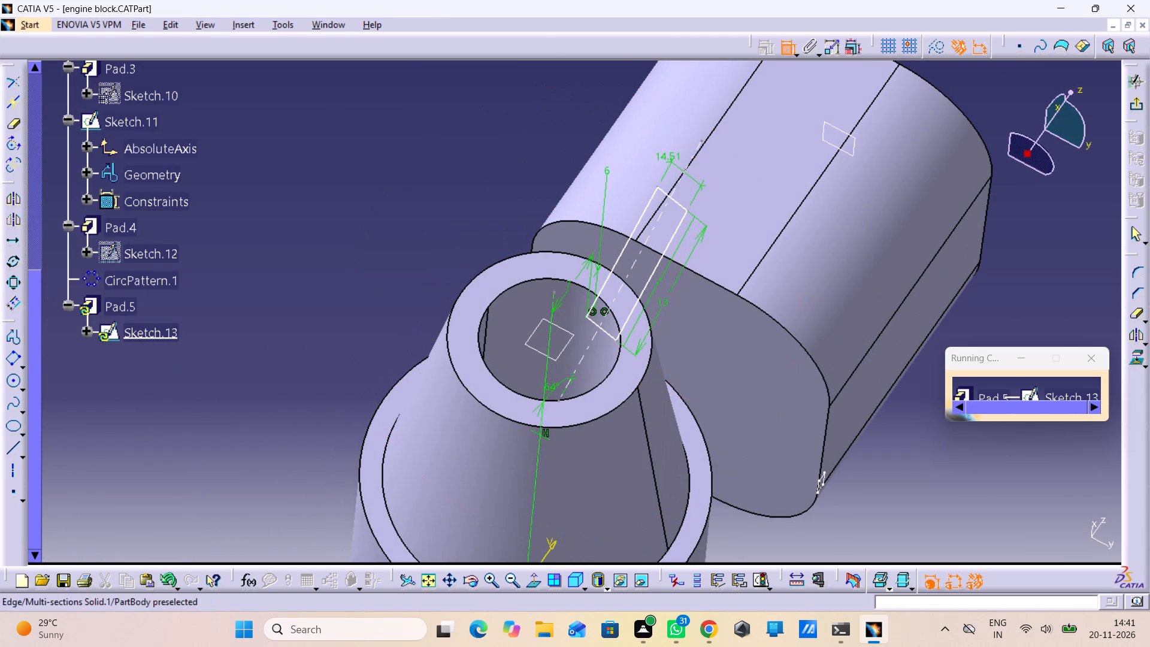
pyautogui.moveTo(610, 380); pyautogui.dragTo(575, 373, button='right')
pyautogui.moveTo(529, 161); pyautogui.dragTo(471, 223, button='middle')
pyautogui.moveTo(507, 161); pyautogui.dragTo(471, 223, button='right')
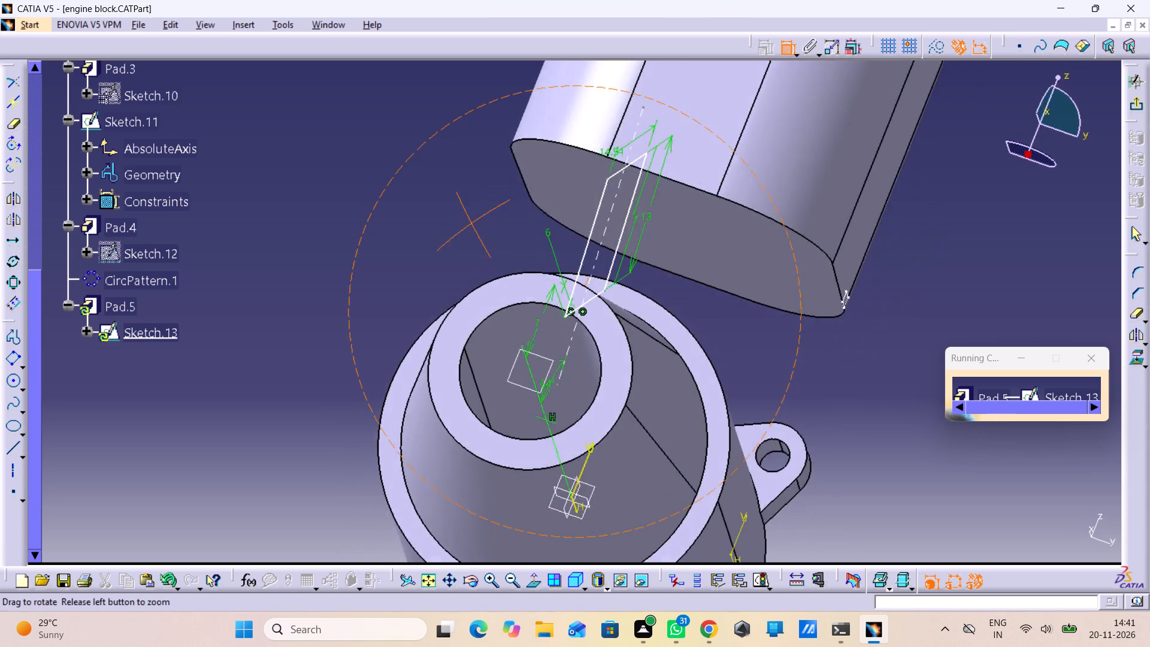
pyautogui.moveTo(471, 223); pyautogui.dragTo(583, 319, button='middle')
pyautogui.moveTo(471, 223); pyautogui.dragTo(583, 319, button='right')
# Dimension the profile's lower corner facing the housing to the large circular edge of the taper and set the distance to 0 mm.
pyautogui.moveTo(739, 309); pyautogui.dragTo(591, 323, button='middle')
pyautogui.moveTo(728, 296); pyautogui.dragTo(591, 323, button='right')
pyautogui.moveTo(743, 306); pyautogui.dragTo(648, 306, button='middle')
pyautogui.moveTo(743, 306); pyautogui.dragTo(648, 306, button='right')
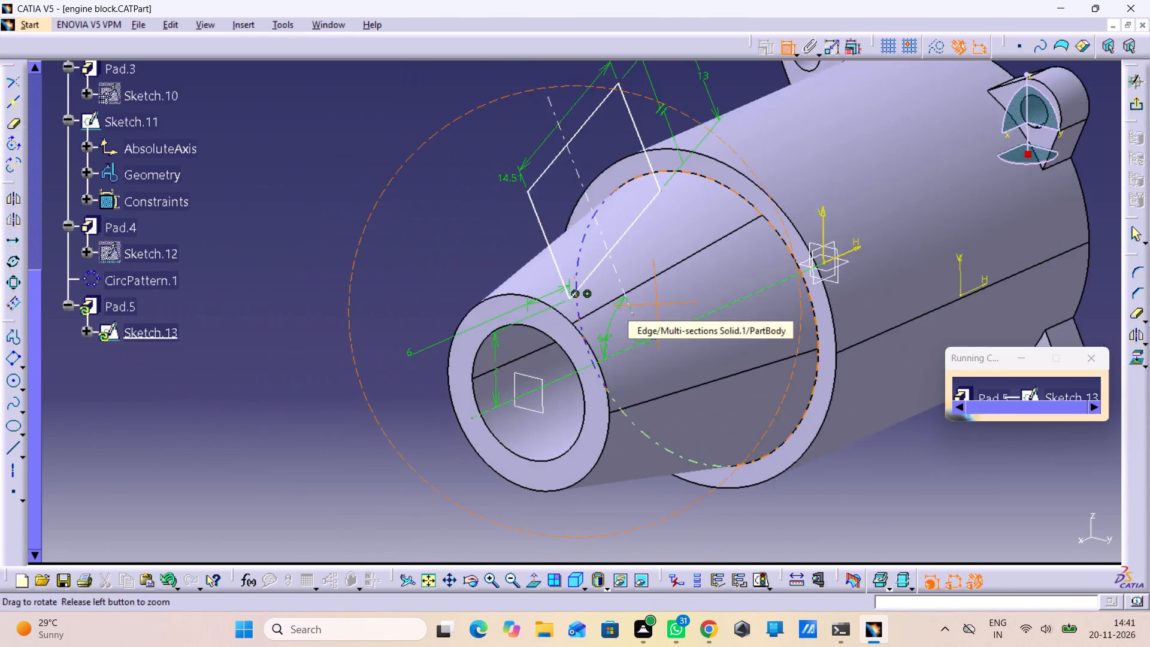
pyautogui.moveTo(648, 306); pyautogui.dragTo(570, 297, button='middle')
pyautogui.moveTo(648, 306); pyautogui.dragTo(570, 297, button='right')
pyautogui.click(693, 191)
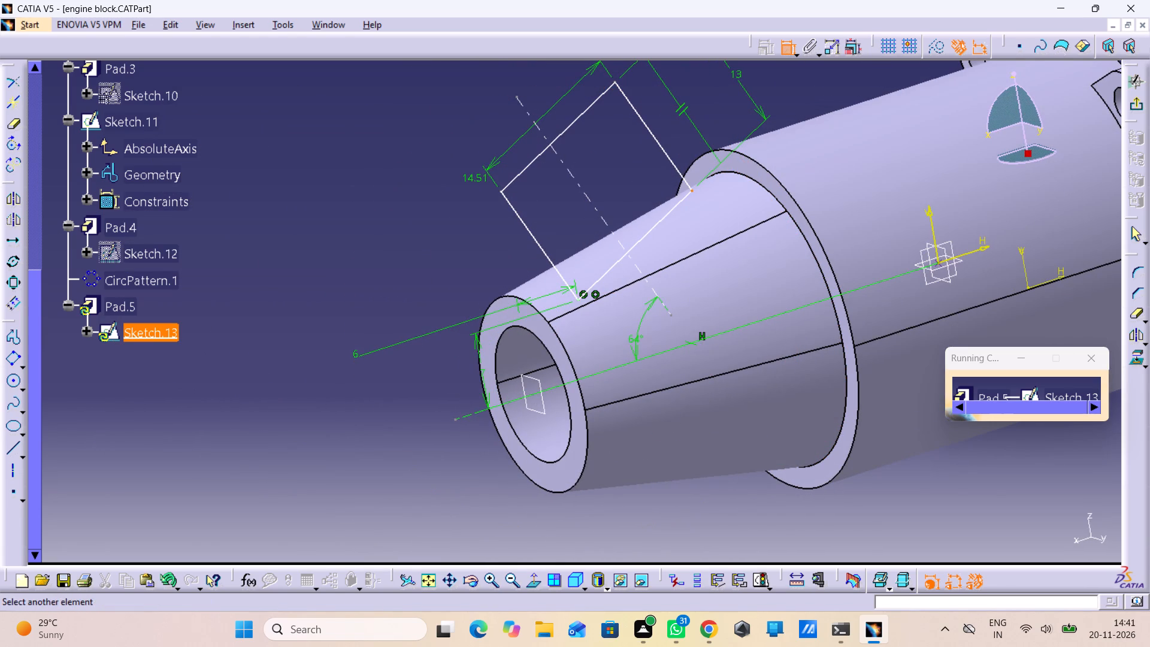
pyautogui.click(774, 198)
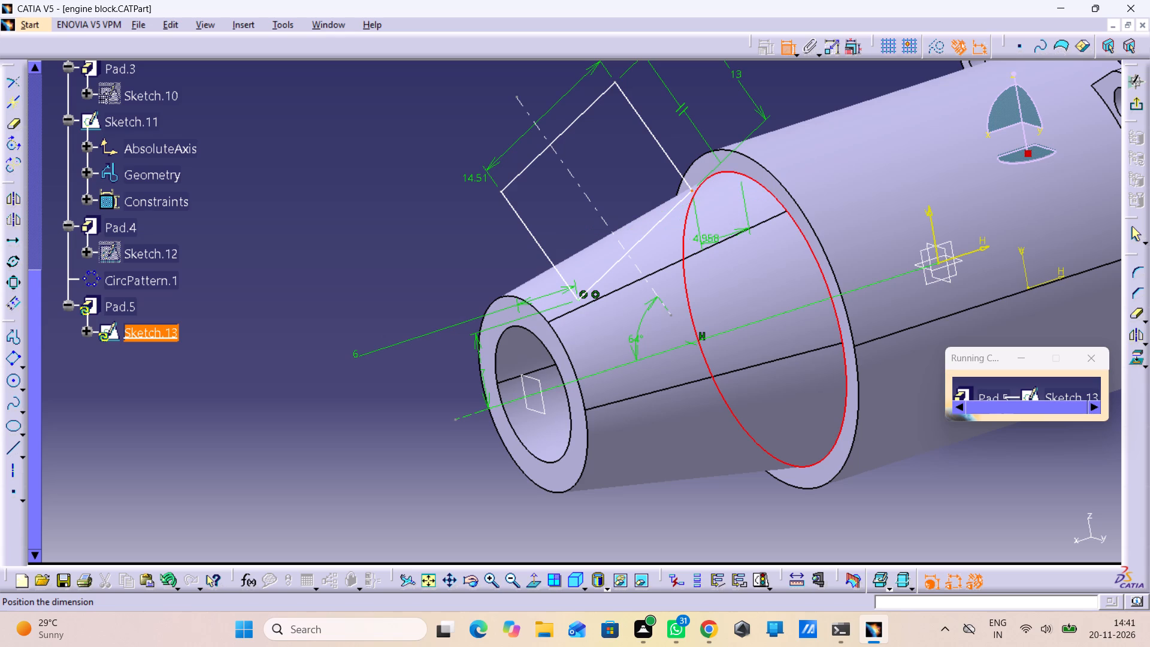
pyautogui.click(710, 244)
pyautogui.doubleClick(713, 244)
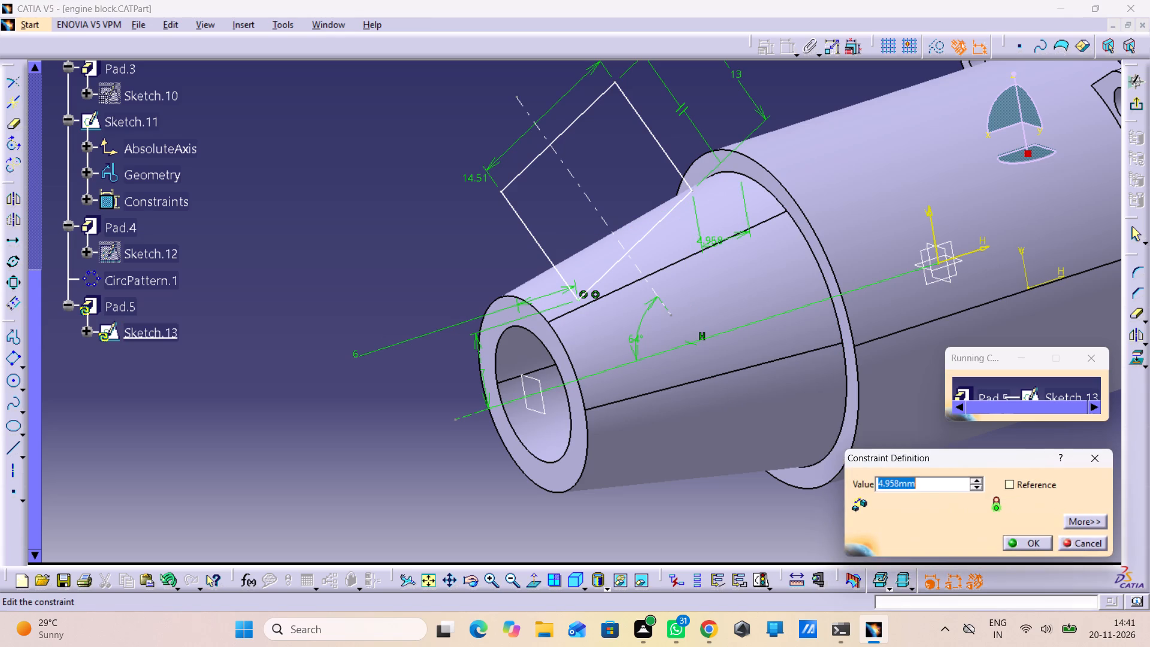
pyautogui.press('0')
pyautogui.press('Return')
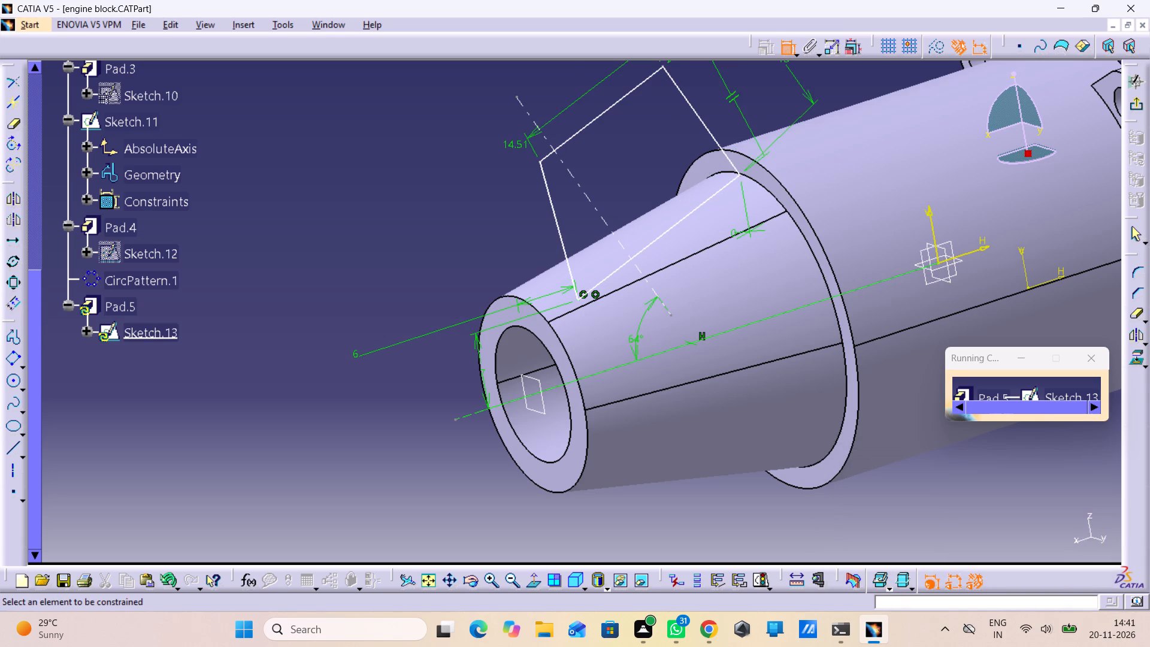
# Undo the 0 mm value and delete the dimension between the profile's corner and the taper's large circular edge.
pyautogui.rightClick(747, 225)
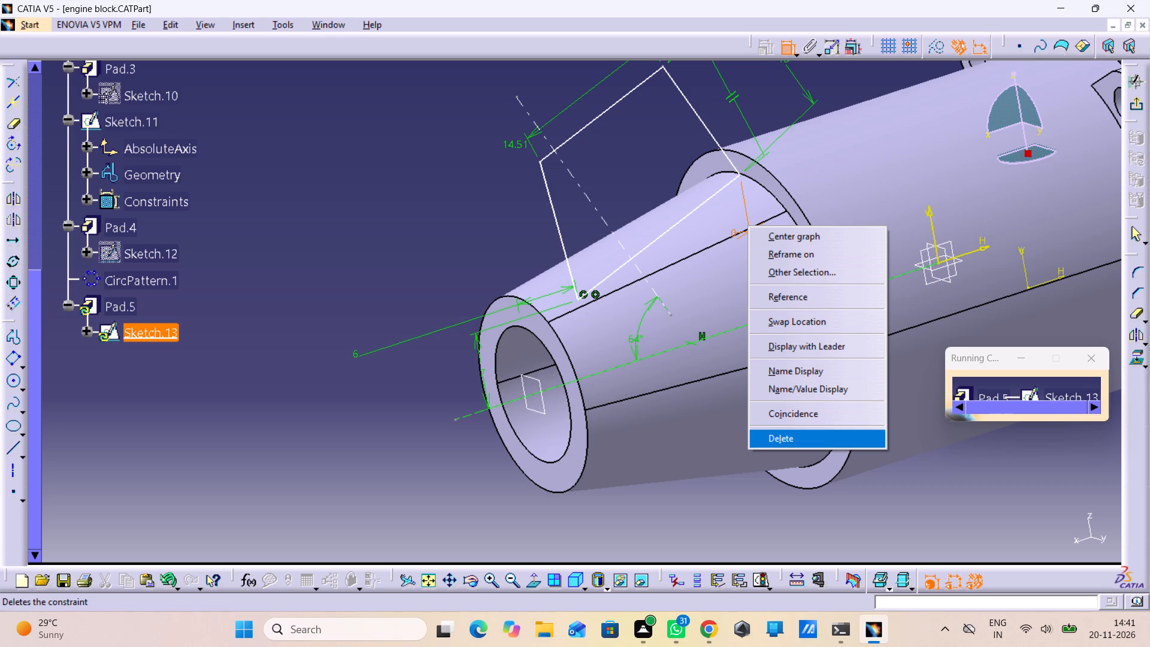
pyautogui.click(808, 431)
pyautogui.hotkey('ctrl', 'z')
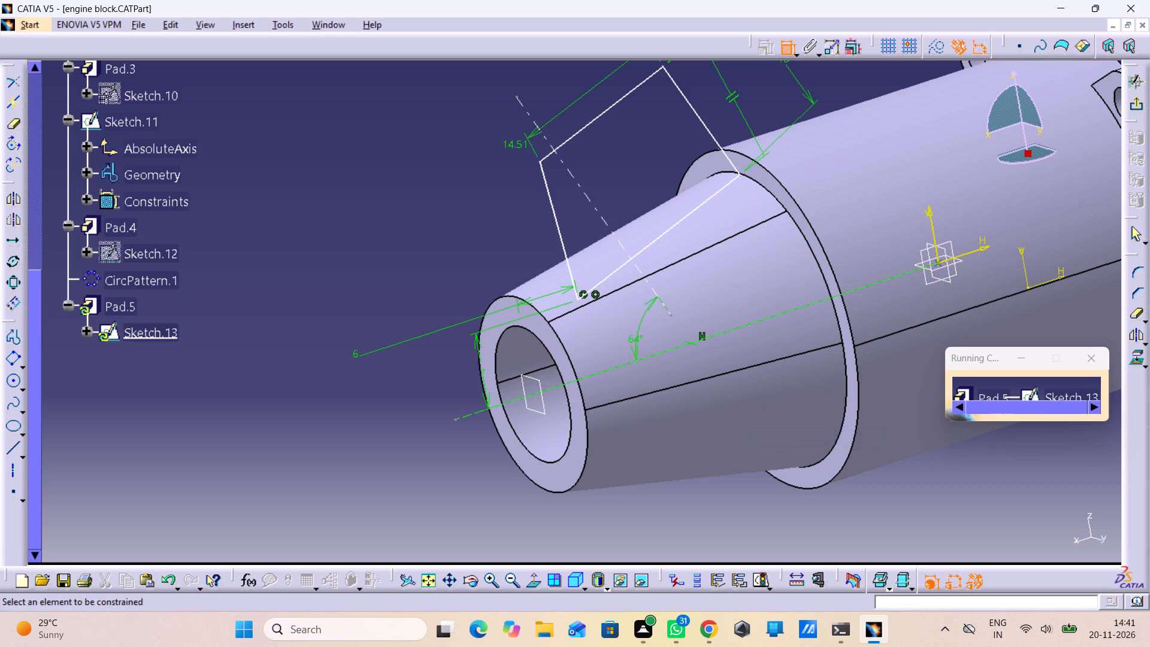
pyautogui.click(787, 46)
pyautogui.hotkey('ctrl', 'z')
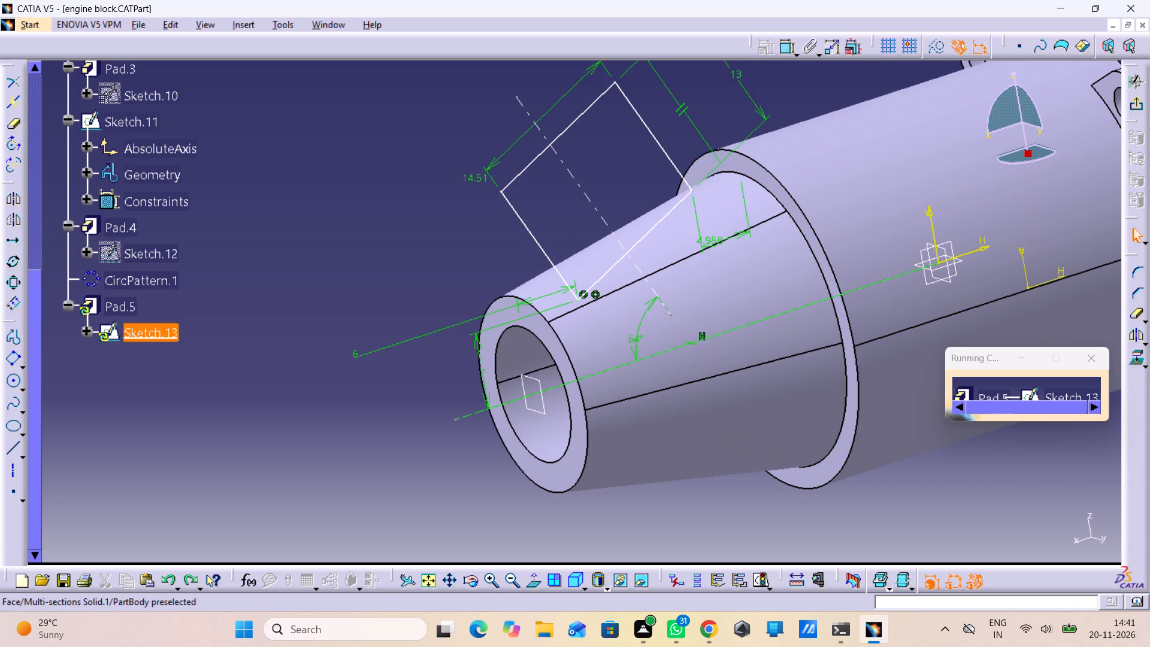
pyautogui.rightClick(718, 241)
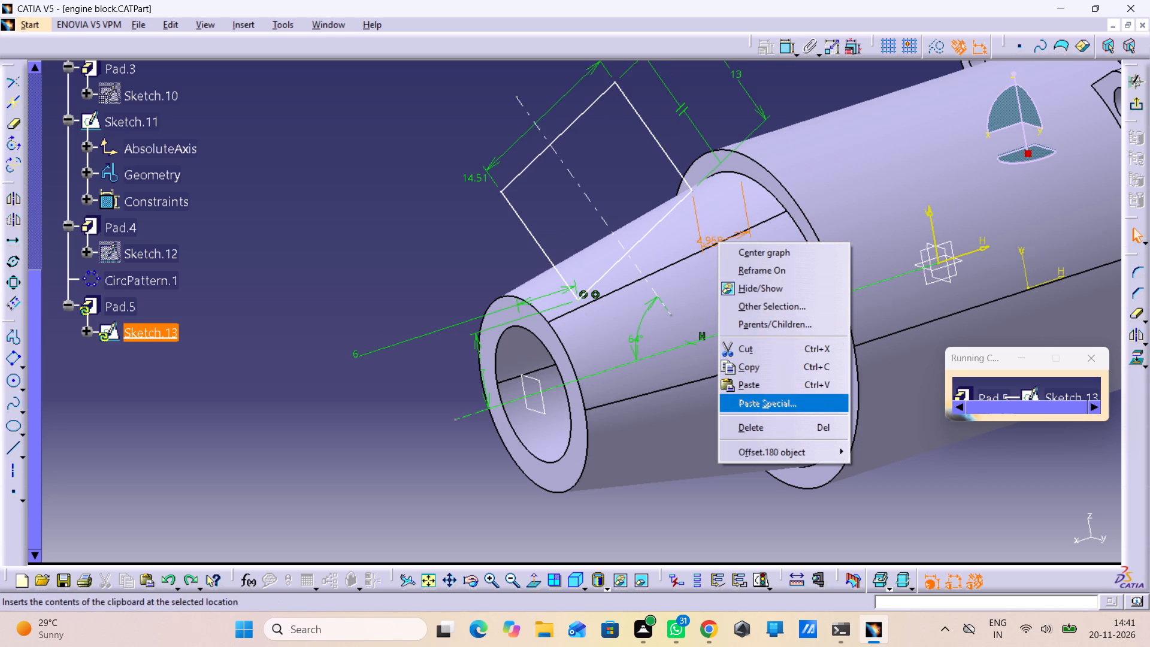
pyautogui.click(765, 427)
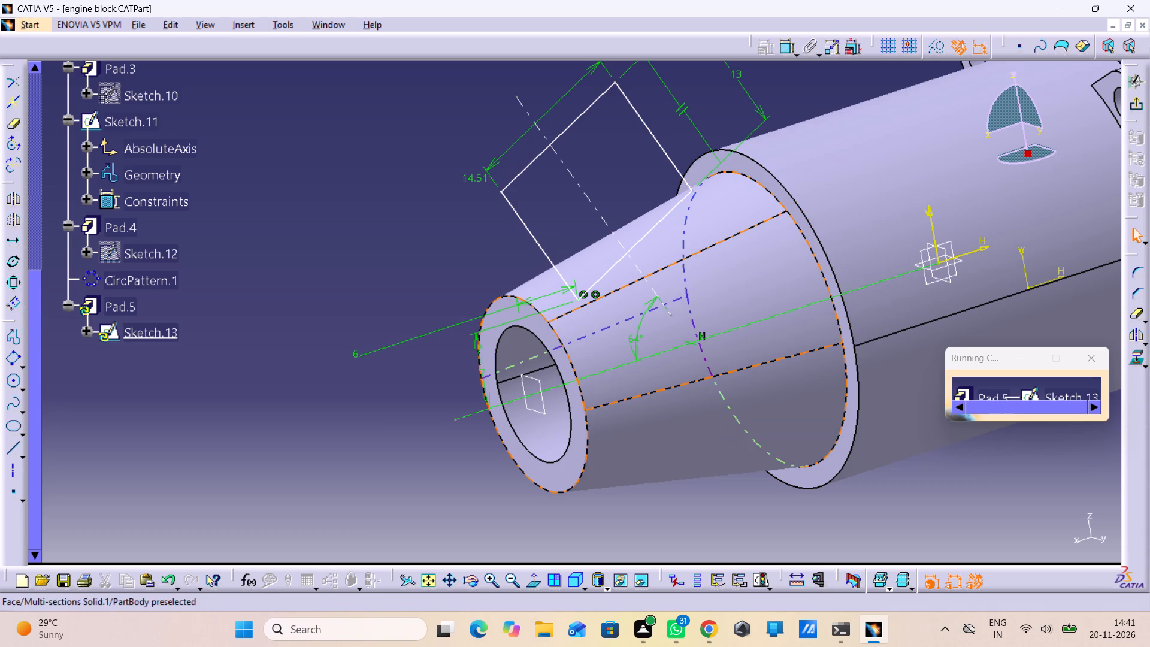
# Dimension the profile's lower corner facing the housing to the bore axis and set the distance to 10 mm.
pyautogui.click(689, 189)
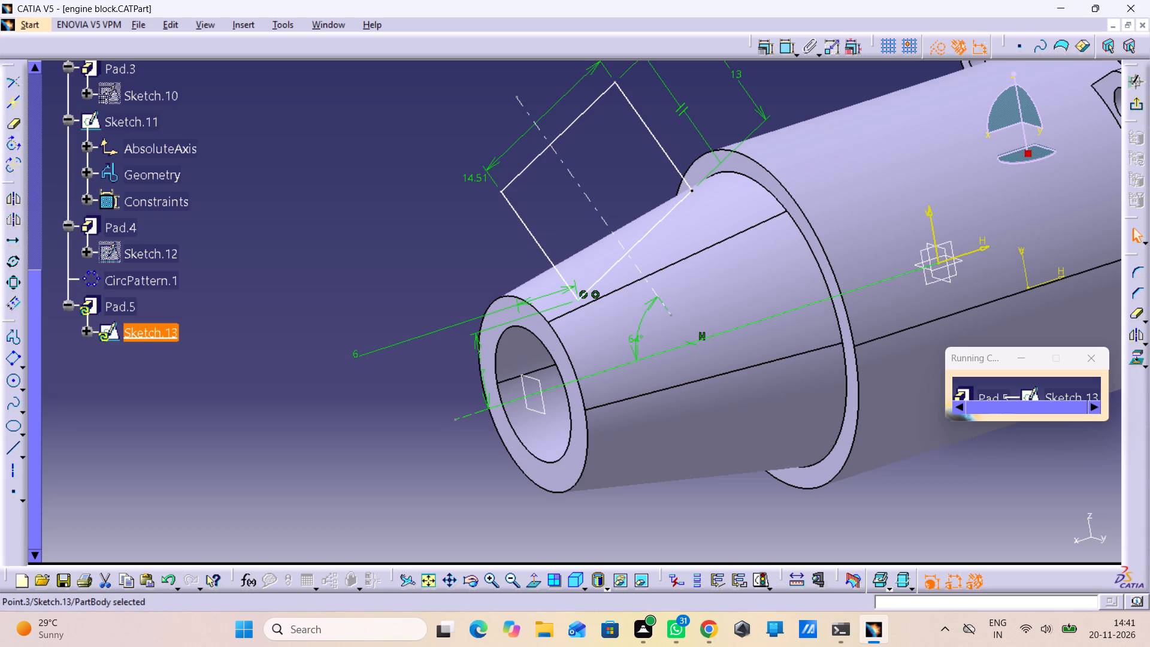
pyautogui.click(739, 326)
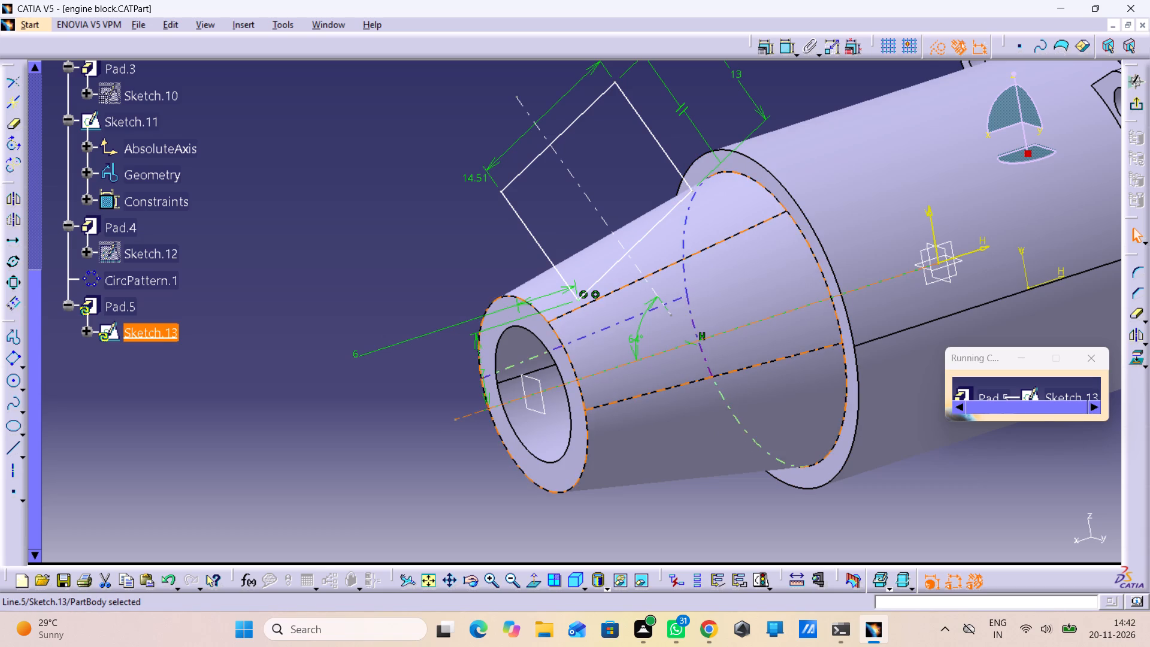
pyautogui.doubleClick(781, 48)
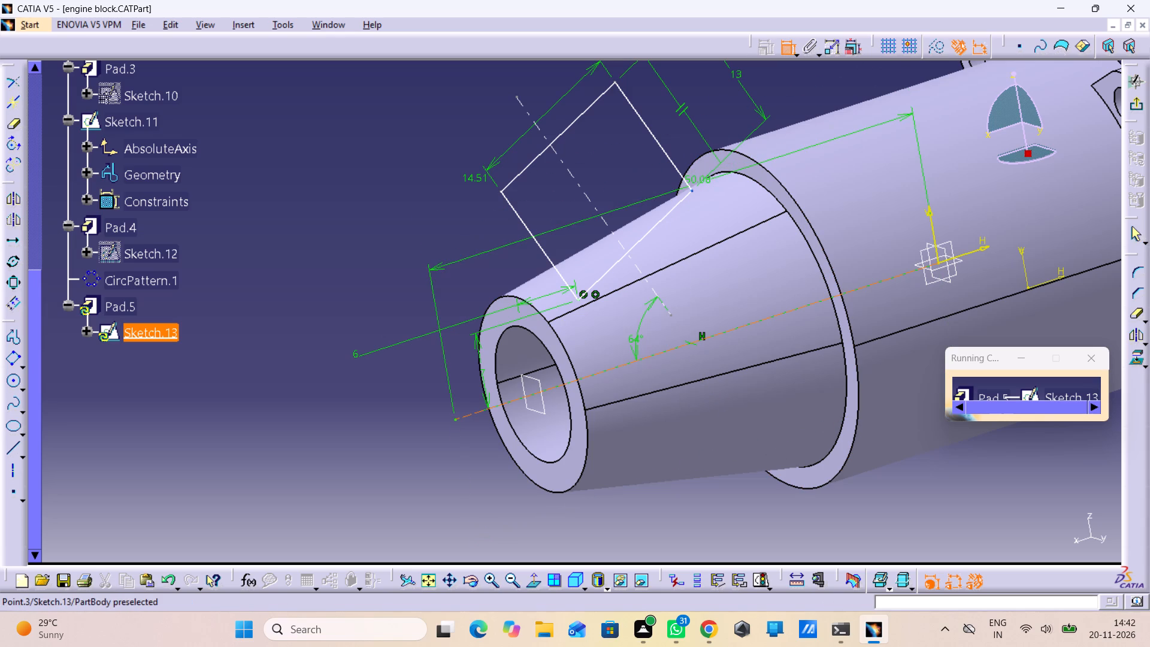
pyautogui.click(692, 189)
pyautogui.click(734, 274)
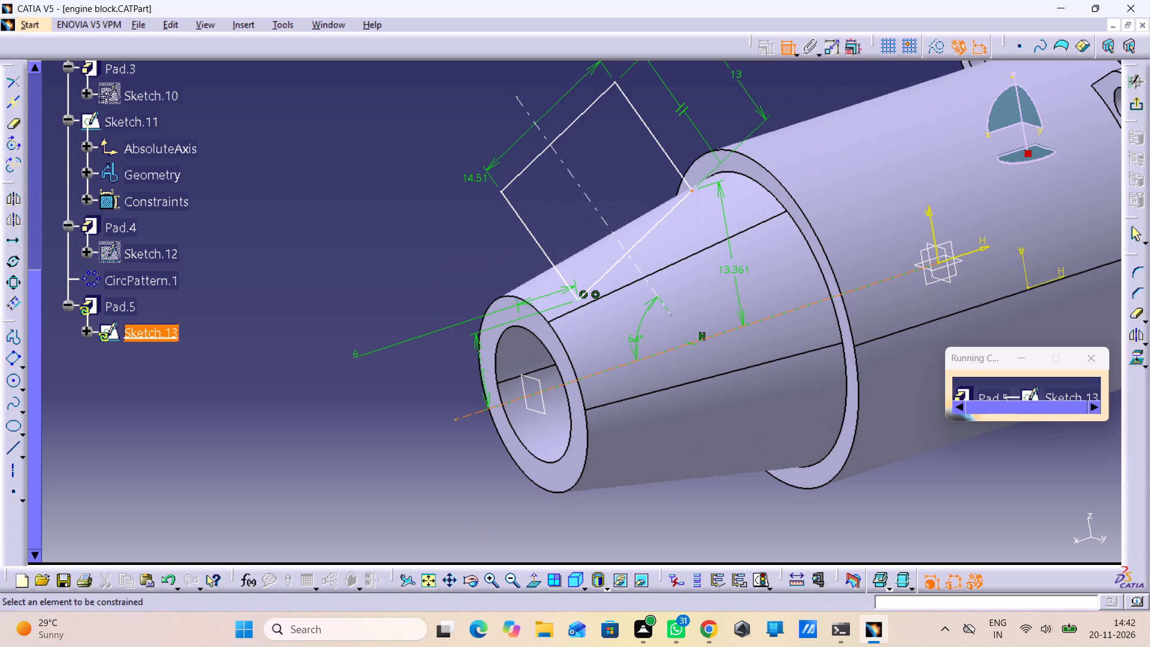
pyautogui.doubleClick(731, 267)
pyautogui.press('1')
pyautogui.press('0')
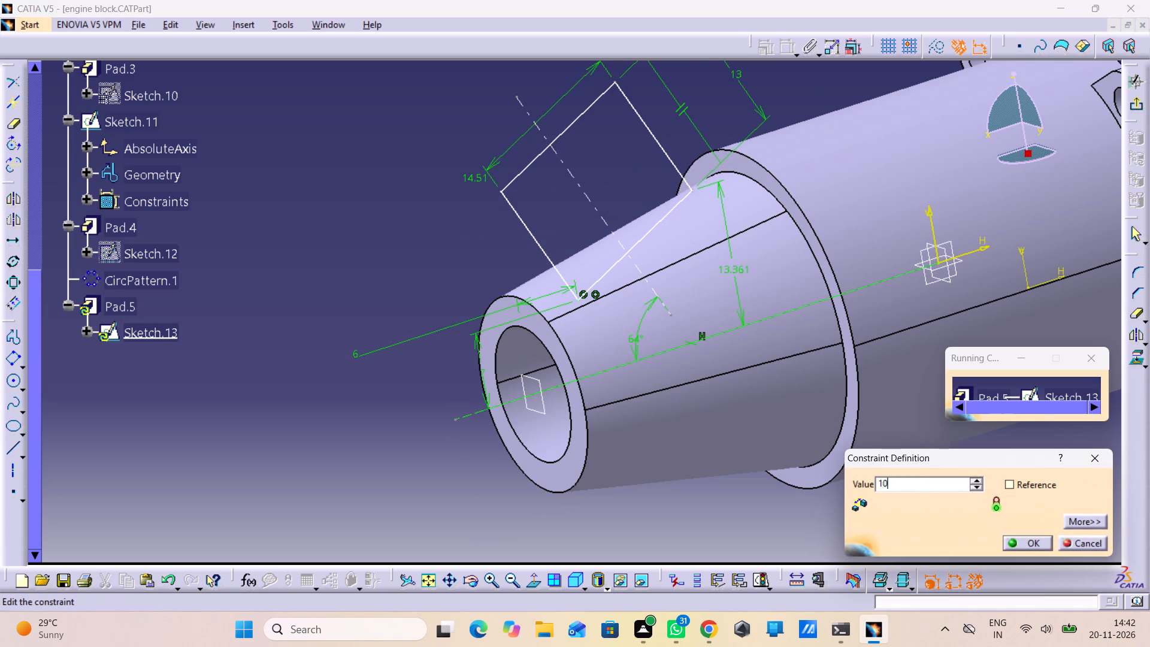
pyautogui.press('Return')
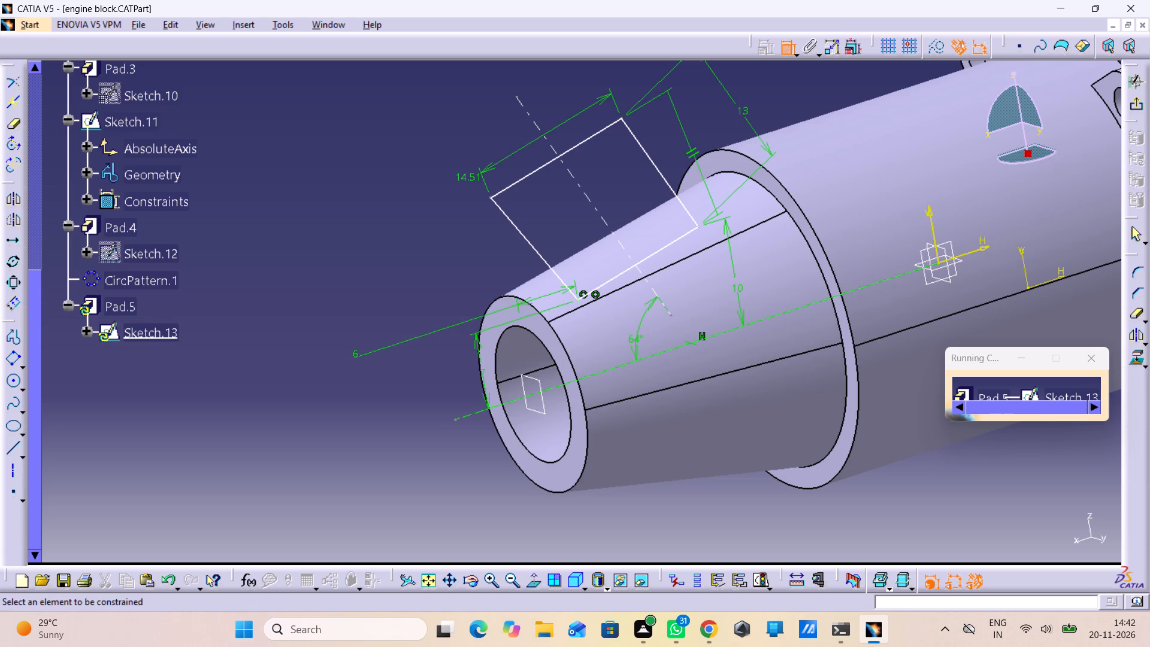
# Exit the profile sketch and return to the definition of the tilted pad.
pyautogui.moveTo(424, 184); pyautogui.dragTo(589, 120, button='middle')
pyautogui.moveTo(424, 184); pyautogui.dragTo(589, 120, button='right')
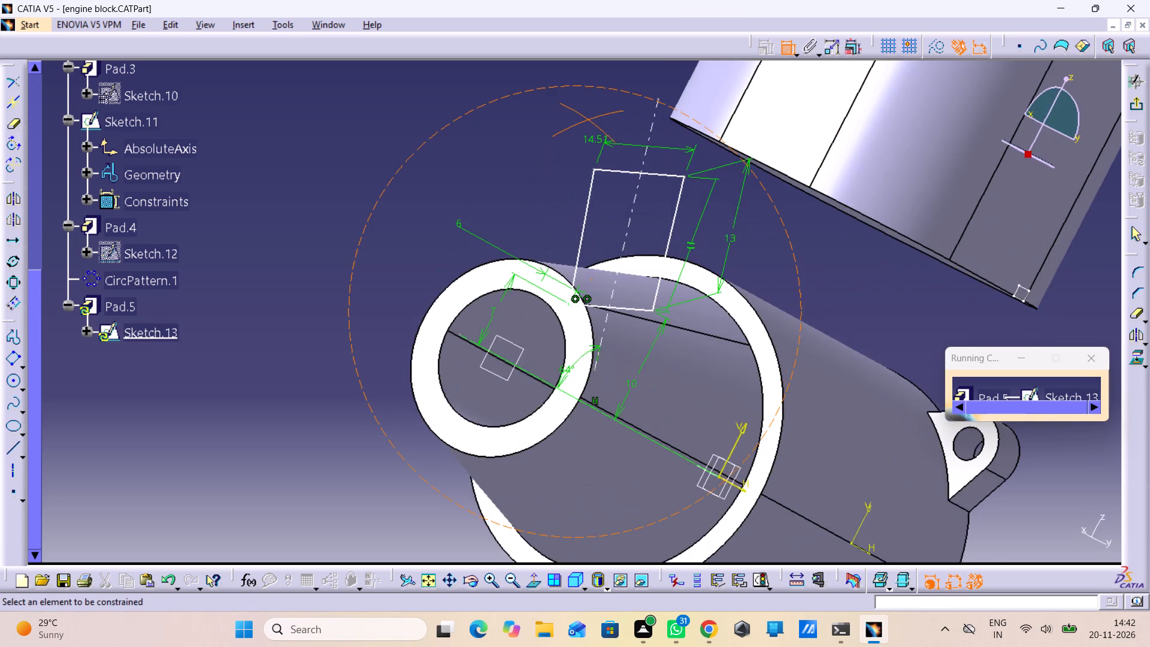
pyautogui.moveTo(589, 120); pyautogui.dragTo(712, 152, button='middle')
pyautogui.moveTo(589, 120); pyautogui.dragTo(712, 152, button='right')
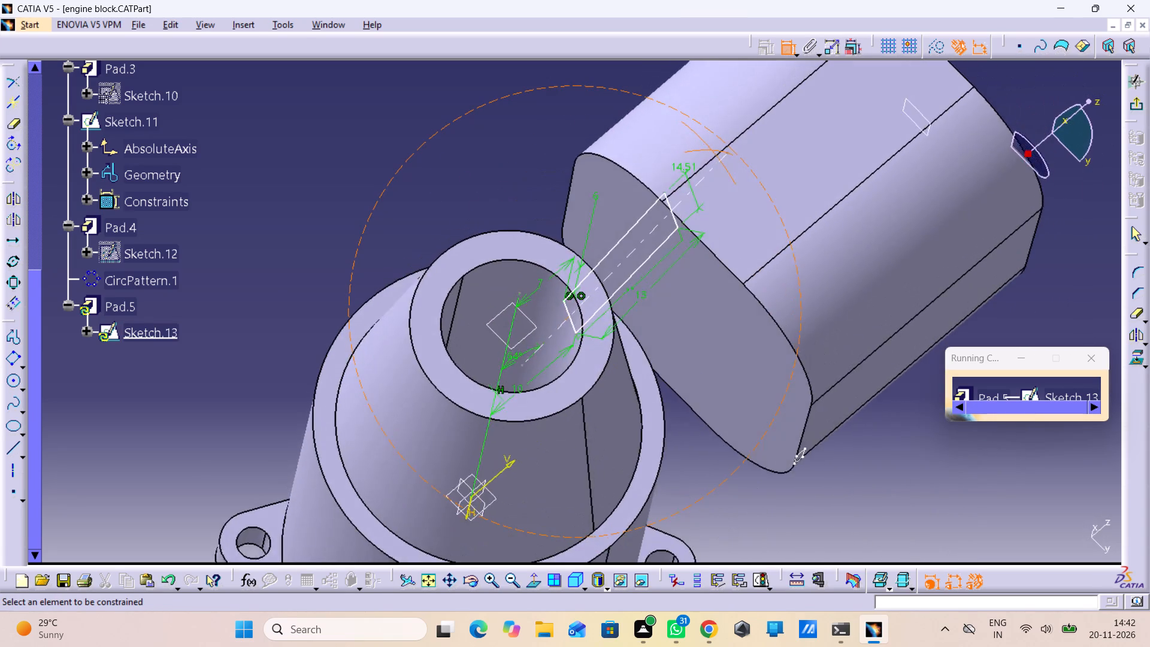
pyautogui.moveTo(712, 152); pyautogui.dragTo(707, 182, button='middle')
pyautogui.moveTo(712, 152); pyautogui.dragTo(706, 185, button='right')
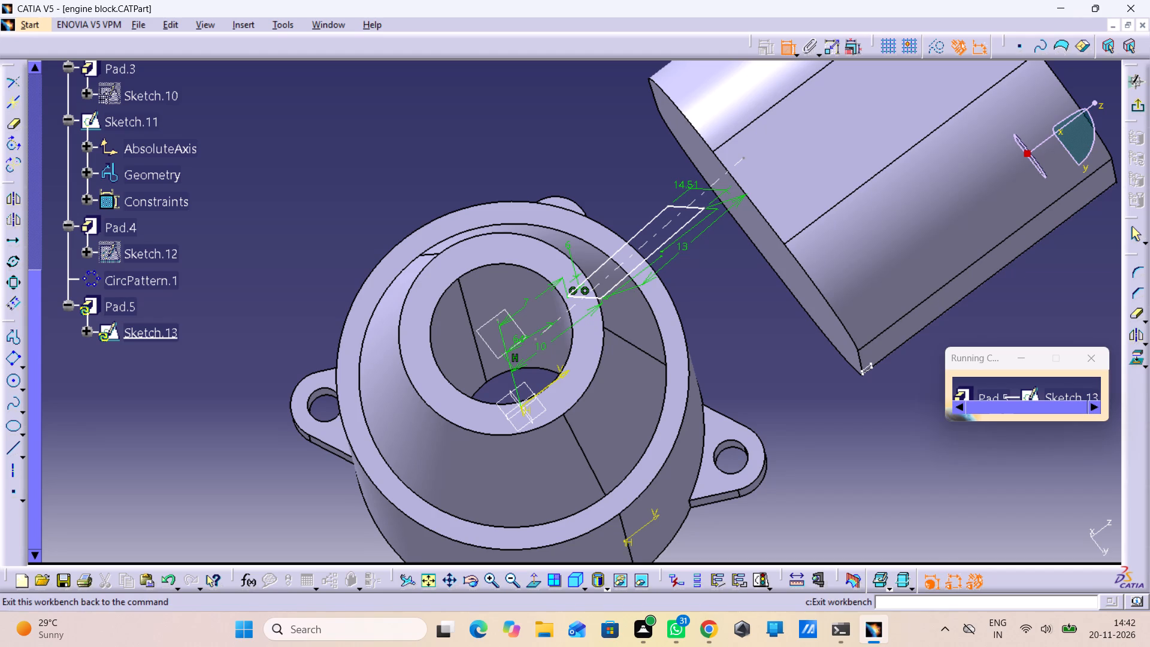
pyautogui.click(1132, 108)
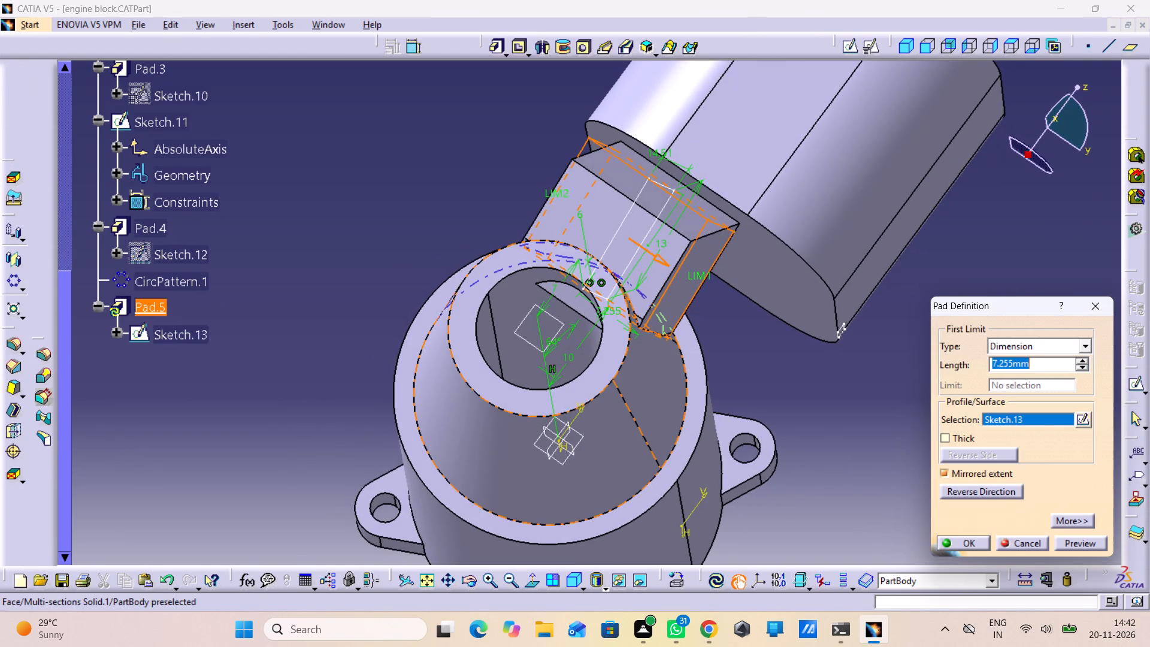
# Examine from several angles how the tilted pad meets the taper and the bore.
pyautogui.moveTo(585, 415); pyautogui.dragTo(583, 358, button='middle')
pyautogui.moveTo(584, 413); pyautogui.dragTo(583, 358, button='right')
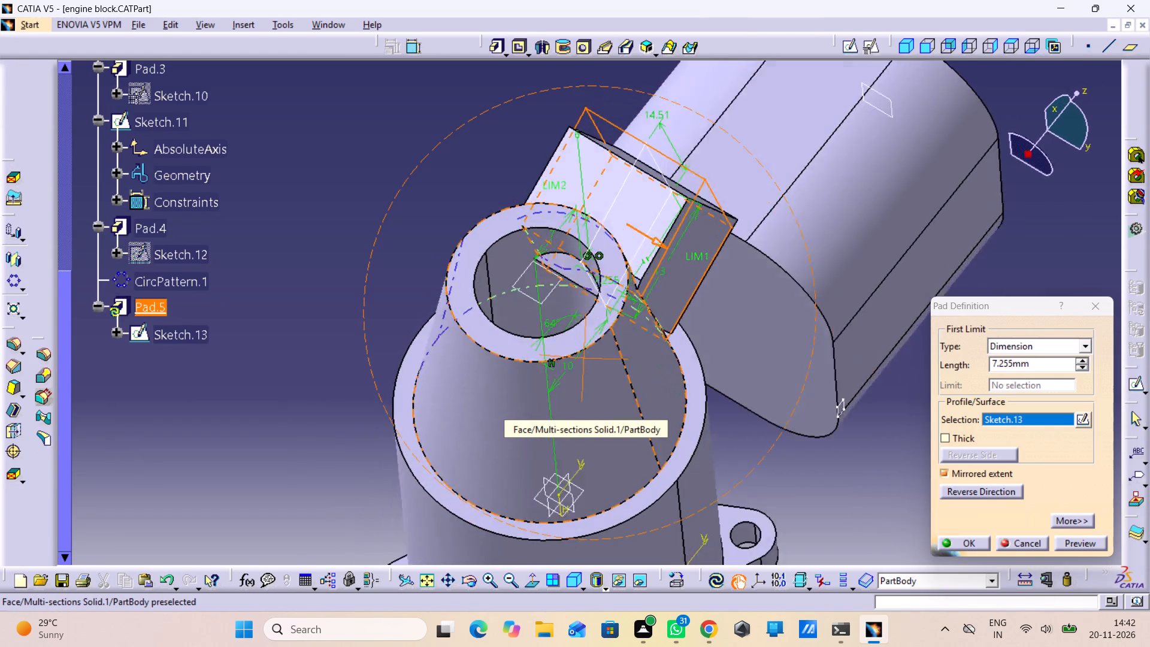
pyautogui.moveTo(583, 358); pyautogui.dragTo(410, 270, button='middle')
pyautogui.moveTo(583, 358); pyautogui.dragTo(410, 270, button='right')
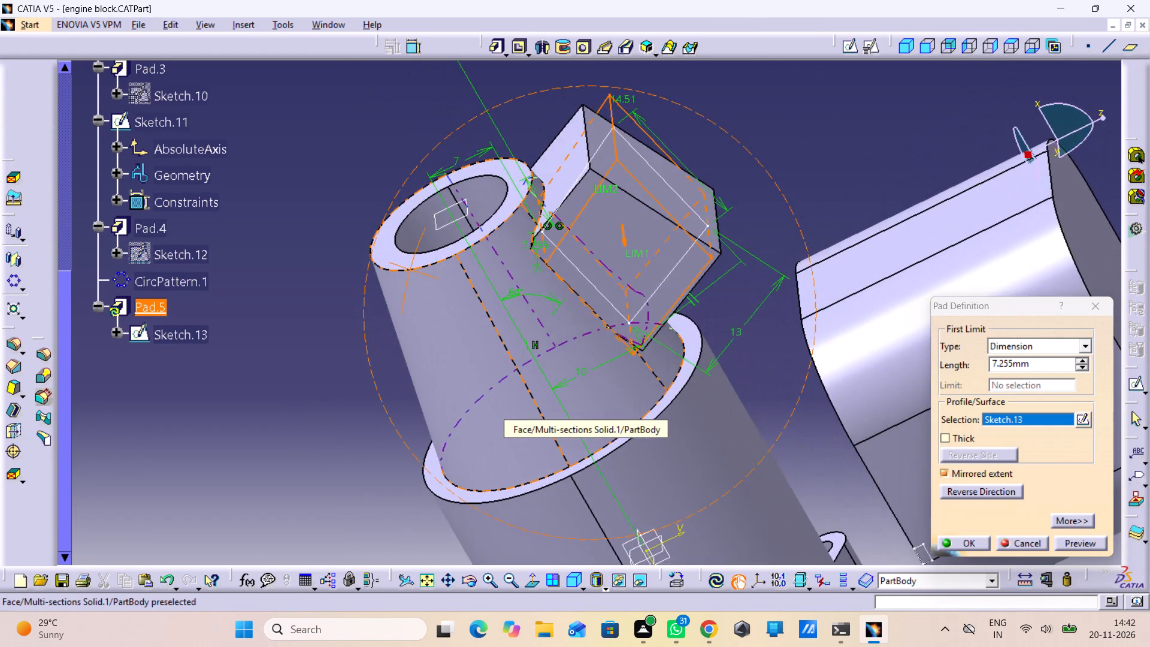
pyautogui.moveTo(410, 270); pyautogui.dragTo(343, 334, button='middle')
pyautogui.moveTo(410, 270); pyautogui.dragTo(343, 334, button='right')
pyautogui.moveTo(408, 325); pyautogui.dragTo(447, 340, button='right')
pyautogui.moveTo(410, 326); pyautogui.dragTo(447, 340, button='middle')
pyautogui.moveTo(356, 282); pyautogui.dragTo(496, 338, button='middle')
pyautogui.moveTo(356, 282); pyautogui.dragTo(496, 338, button='right')
pyautogui.scroll(-1, 374, 293)
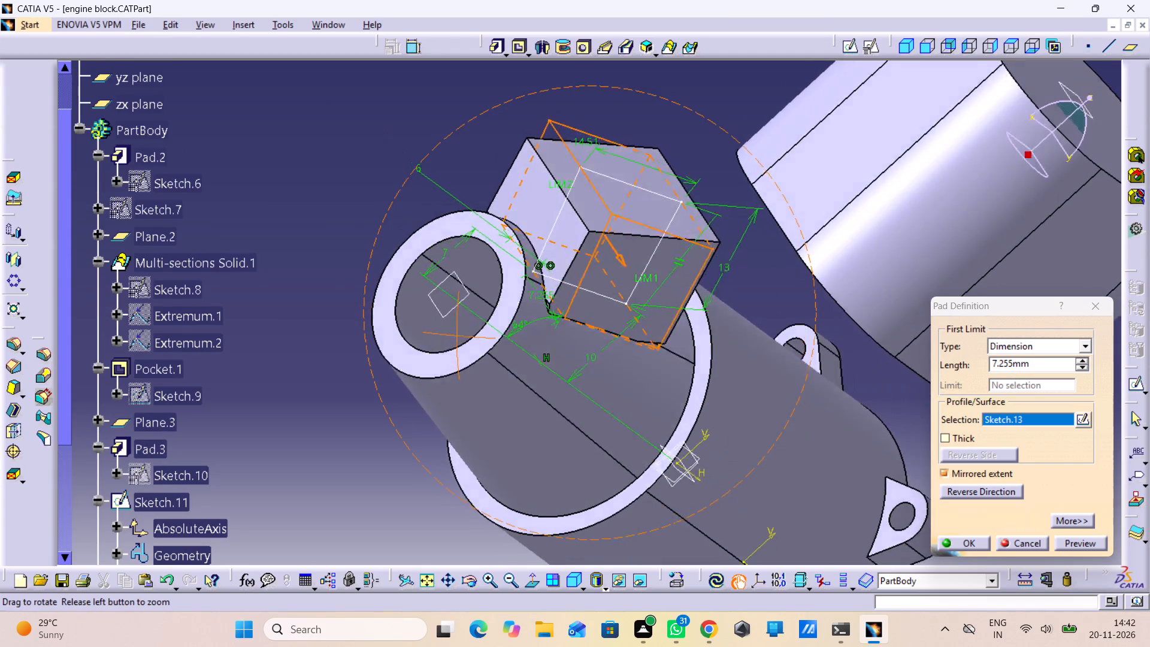
pyautogui.moveTo(496, 338); pyautogui.dragTo(522, 327, button='middle')
pyautogui.moveTo(496, 338); pyautogui.dragTo(529, 321, button='right')
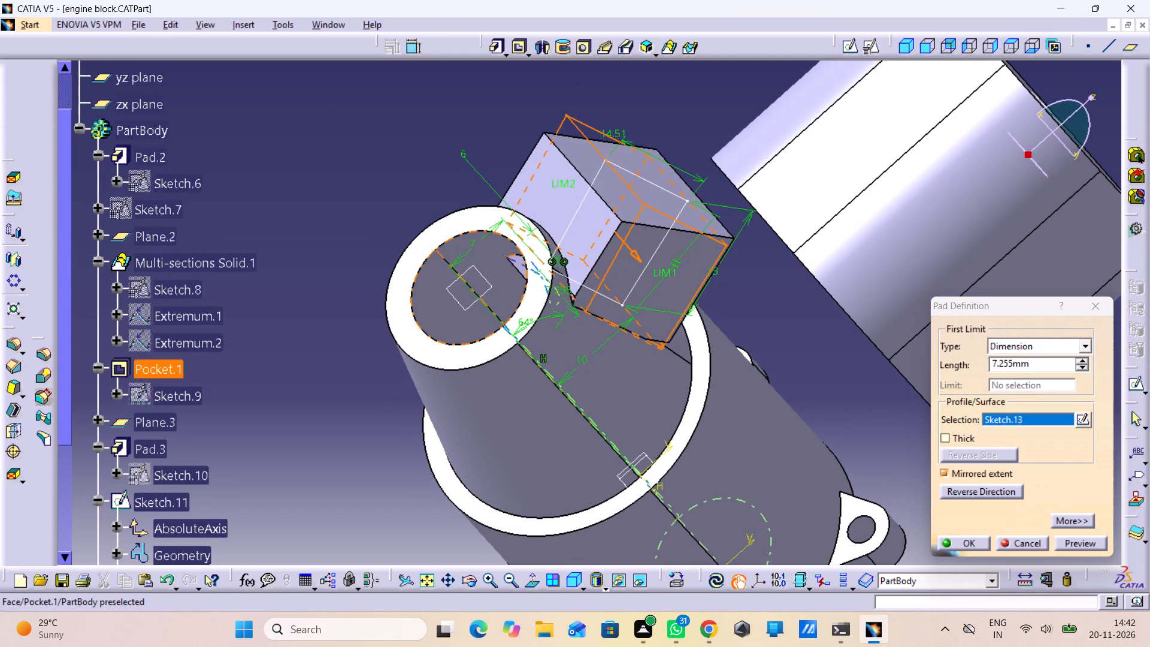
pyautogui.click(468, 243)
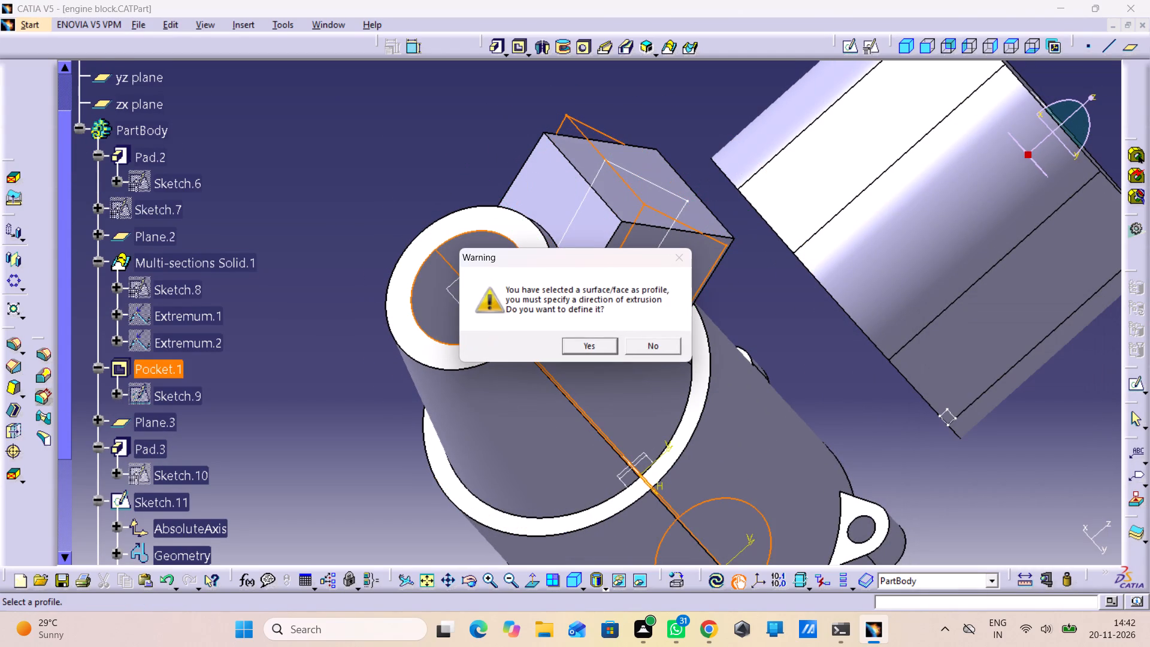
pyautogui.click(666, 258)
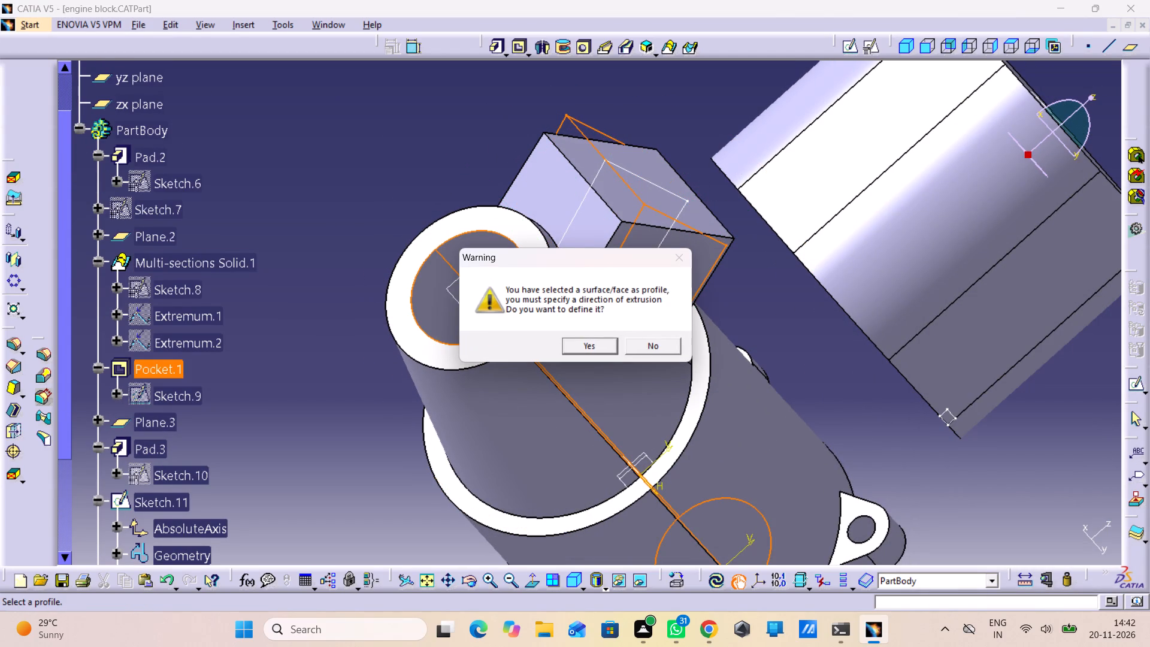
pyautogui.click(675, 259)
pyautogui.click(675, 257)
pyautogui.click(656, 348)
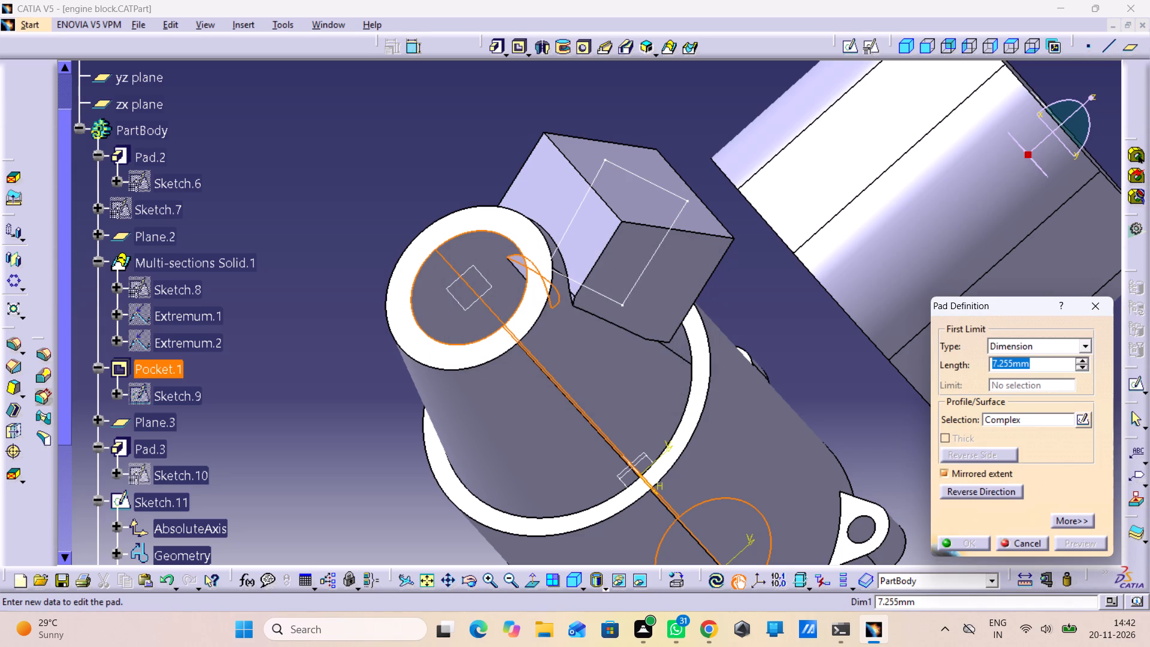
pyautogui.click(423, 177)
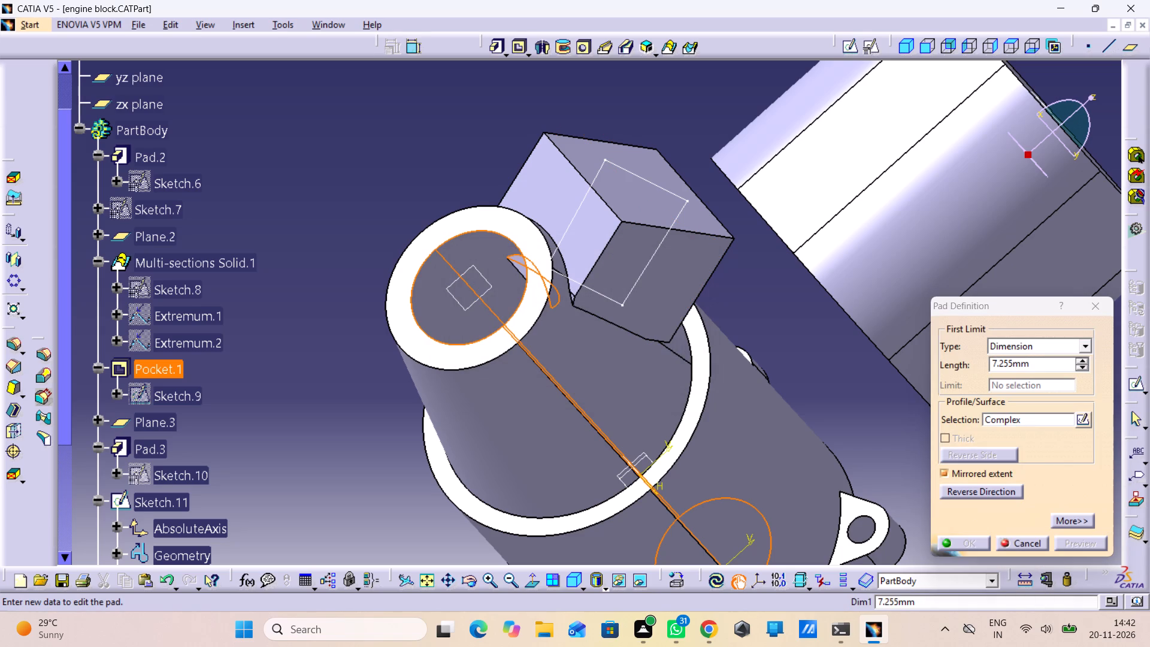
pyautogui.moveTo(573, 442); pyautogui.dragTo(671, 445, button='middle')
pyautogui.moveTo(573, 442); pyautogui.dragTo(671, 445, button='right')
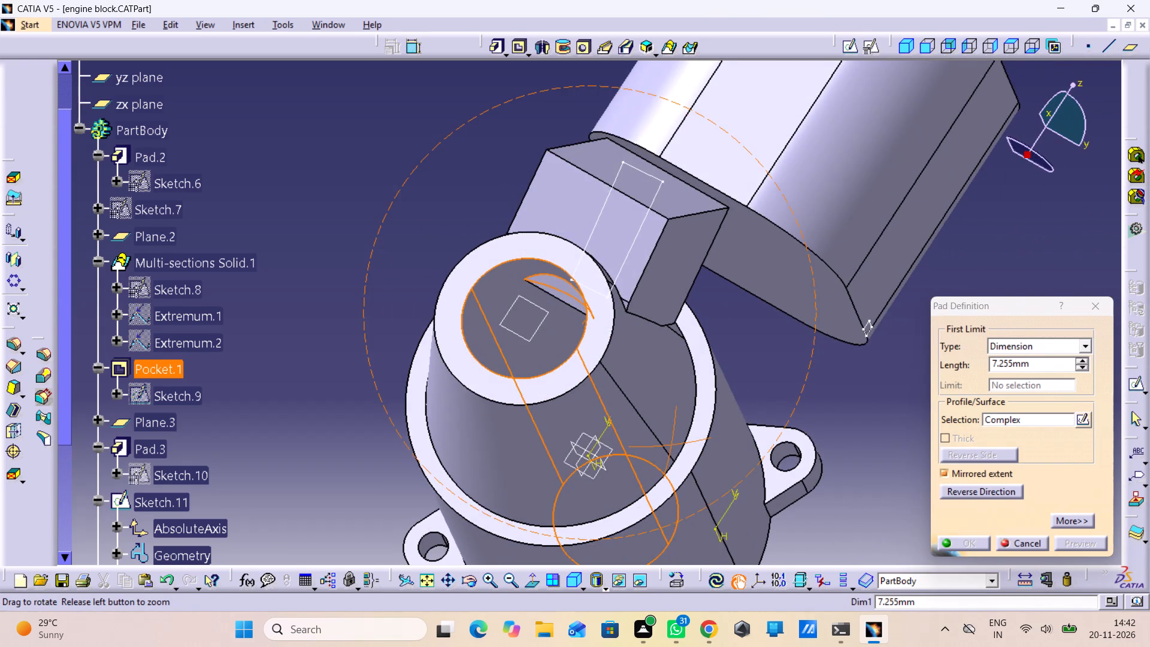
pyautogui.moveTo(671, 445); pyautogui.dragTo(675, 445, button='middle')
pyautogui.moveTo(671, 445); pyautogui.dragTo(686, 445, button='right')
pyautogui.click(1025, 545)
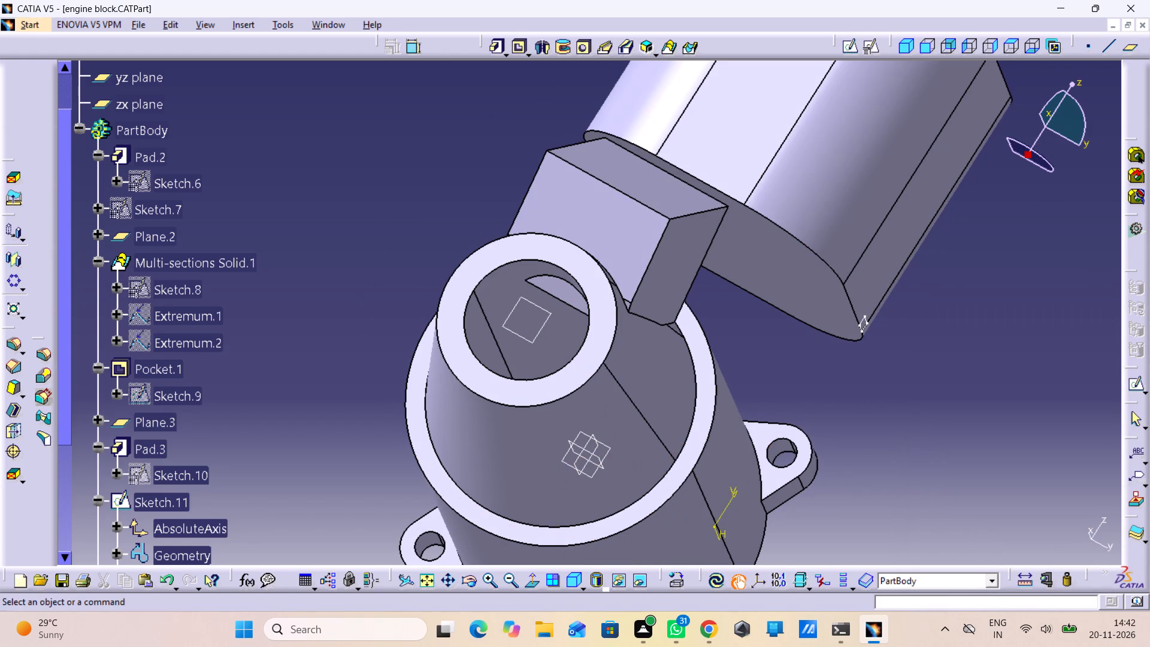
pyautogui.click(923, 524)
# Reopen the tilted pad's definition and inspect where its lower end intersects the tapered housing.
pyautogui.doubleClick(631, 241)
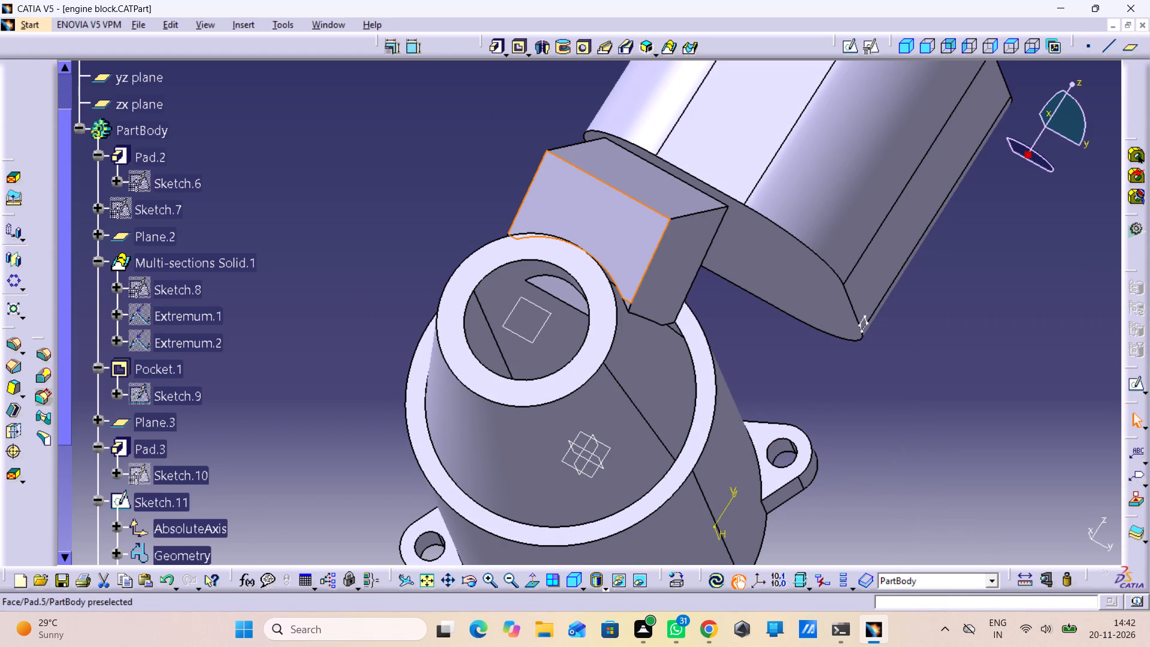
pyautogui.moveTo(556, 340); pyautogui.dragTo(474, 315, button='middle')
pyautogui.moveTo(528, 335); pyautogui.dragTo(474, 315, button='right')
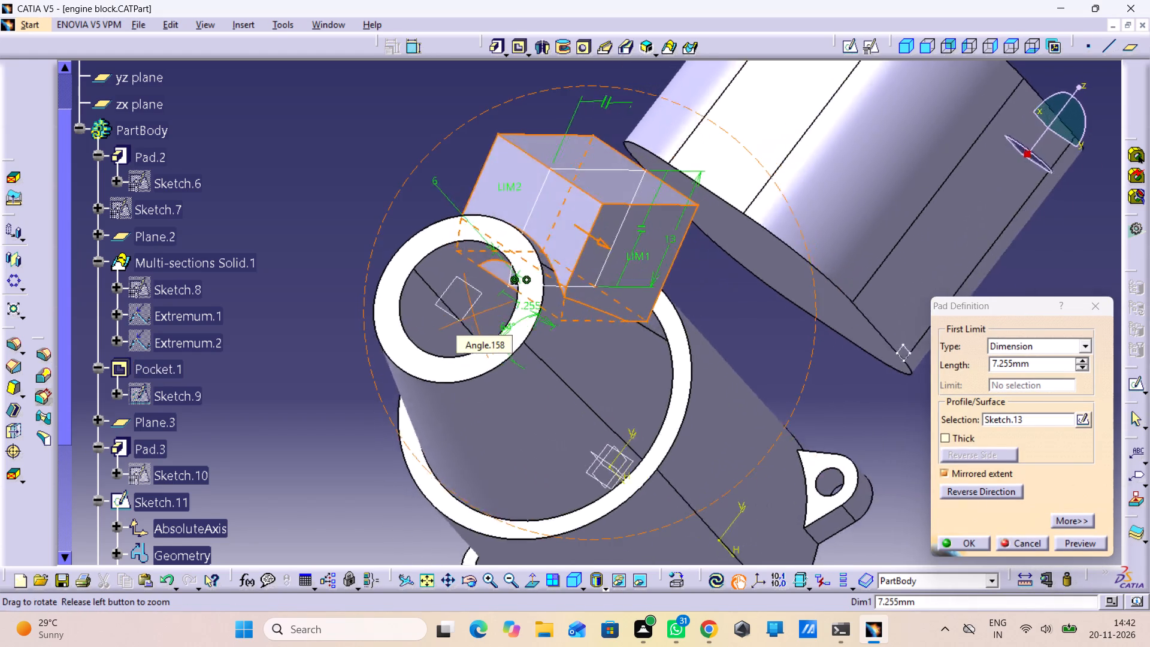
pyautogui.moveTo(474, 315); pyautogui.dragTo(313, 320, button='middle')
pyautogui.moveTo(474, 315); pyautogui.dragTo(437, 270, button='right')
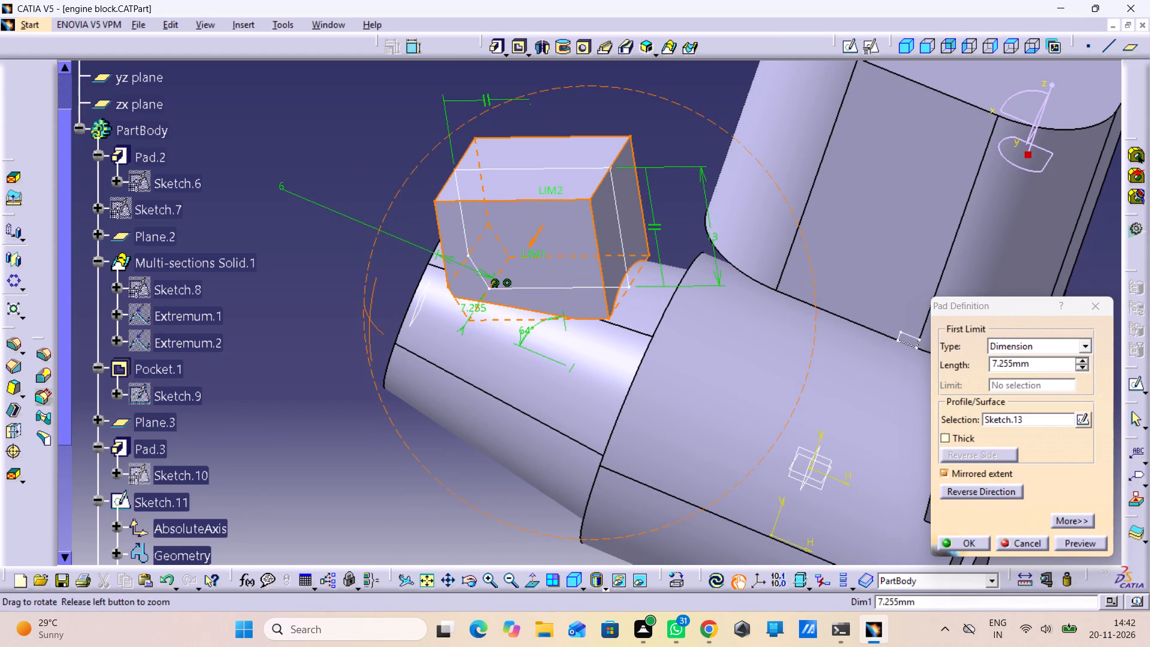
pyautogui.moveTo(471, 317); pyautogui.dragTo(624, 339, button='middle')
pyautogui.moveTo(479, 318); pyautogui.dragTo(624, 339, button='right')
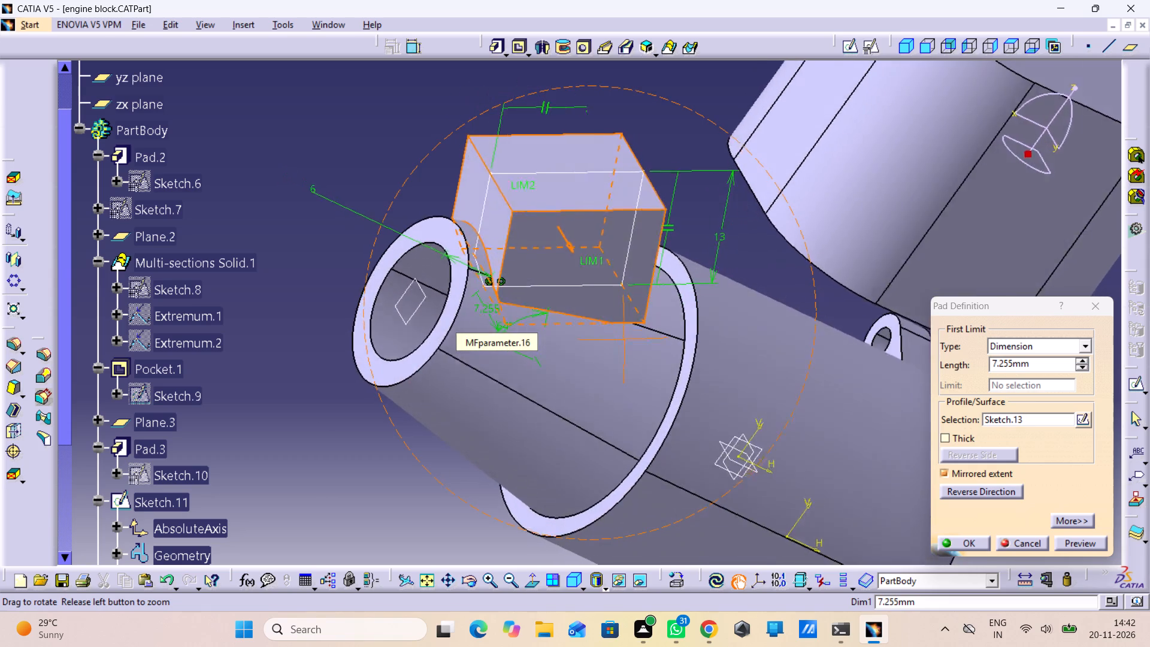
pyautogui.moveTo(624, 339); pyautogui.dragTo(655, 233, button='right')
pyautogui.moveTo(624, 339); pyautogui.dragTo(655, 233, button='middle')
pyautogui.moveTo(655, 233); pyautogui.dragTo(655, 237, button='right')
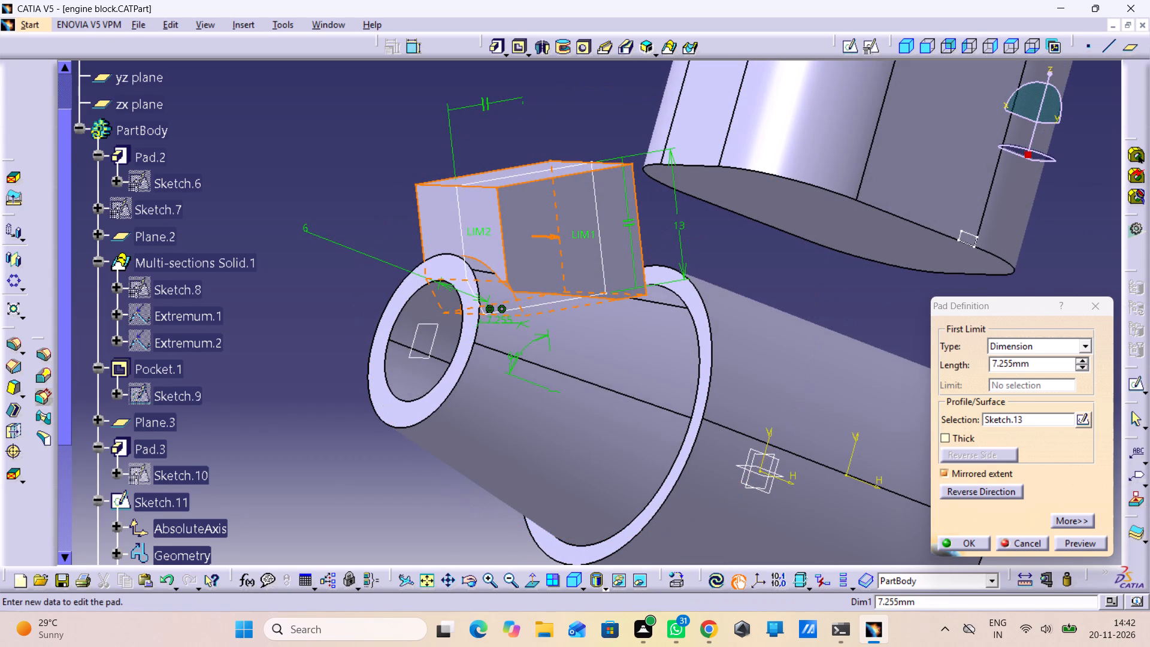
# Check the tilted pad's profile sketch, leave it and update the part.
pyautogui.doubleClick(1084, 424)
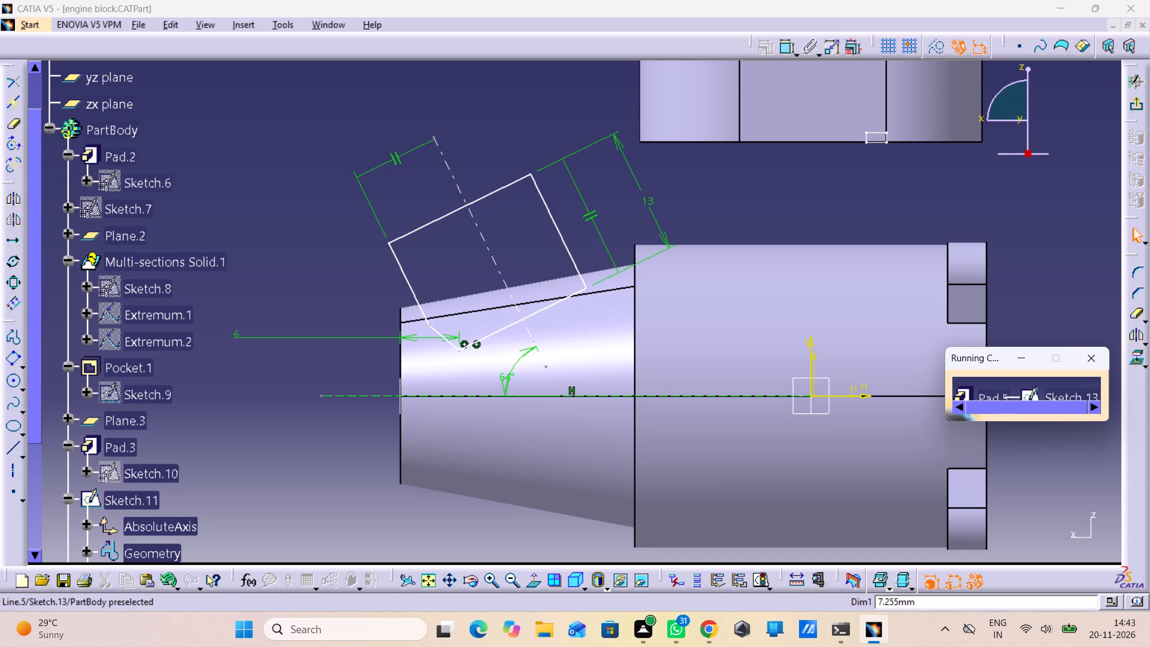
pyautogui.click(1136, 108)
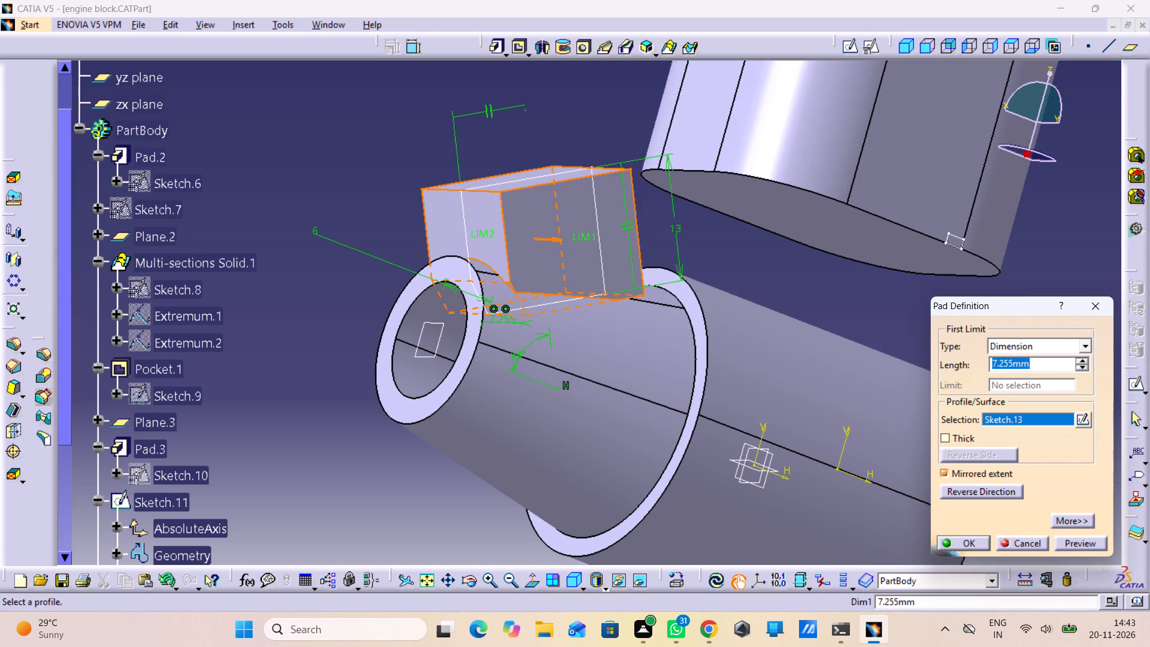
pyautogui.click(707, 582)
pyautogui.click(707, 582)
pyautogui.click(707, 582)
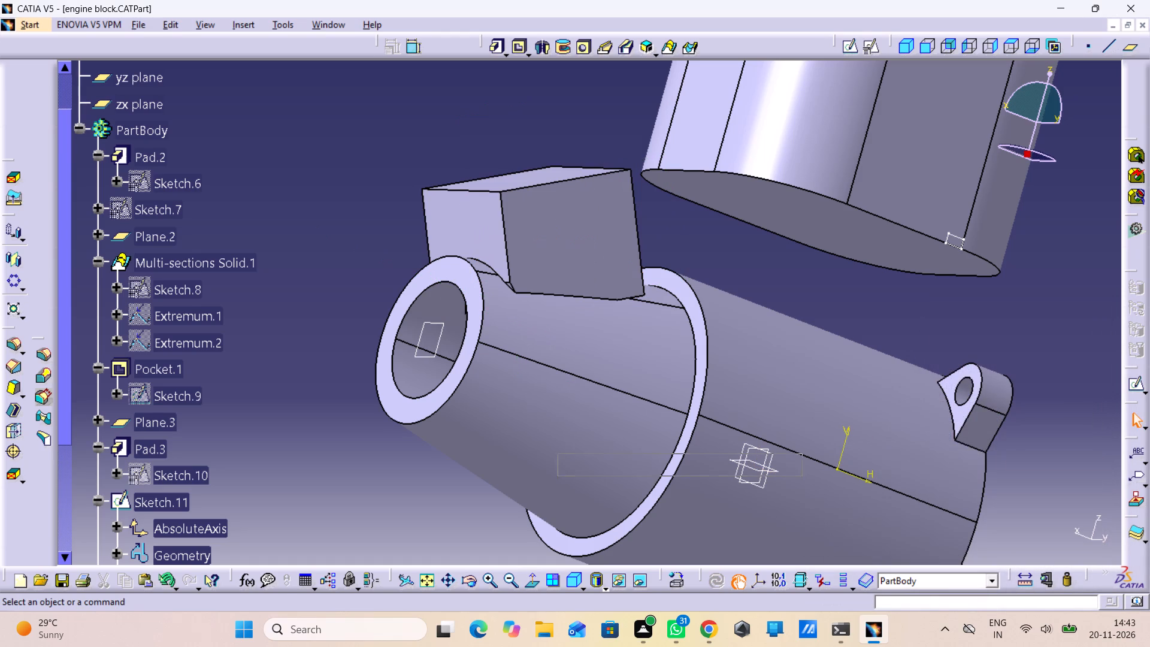
# Reopen the tilted pad's profile sketch for editing and start the Constraint command to dimension the profile.
pyautogui.moveTo(482, 491); pyautogui.dragTo(589, 562, button='middle')
pyautogui.moveTo(483, 490); pyautogui.dragTo(584, 558, button='right')
pyautogui.doubleClick(541, 343)
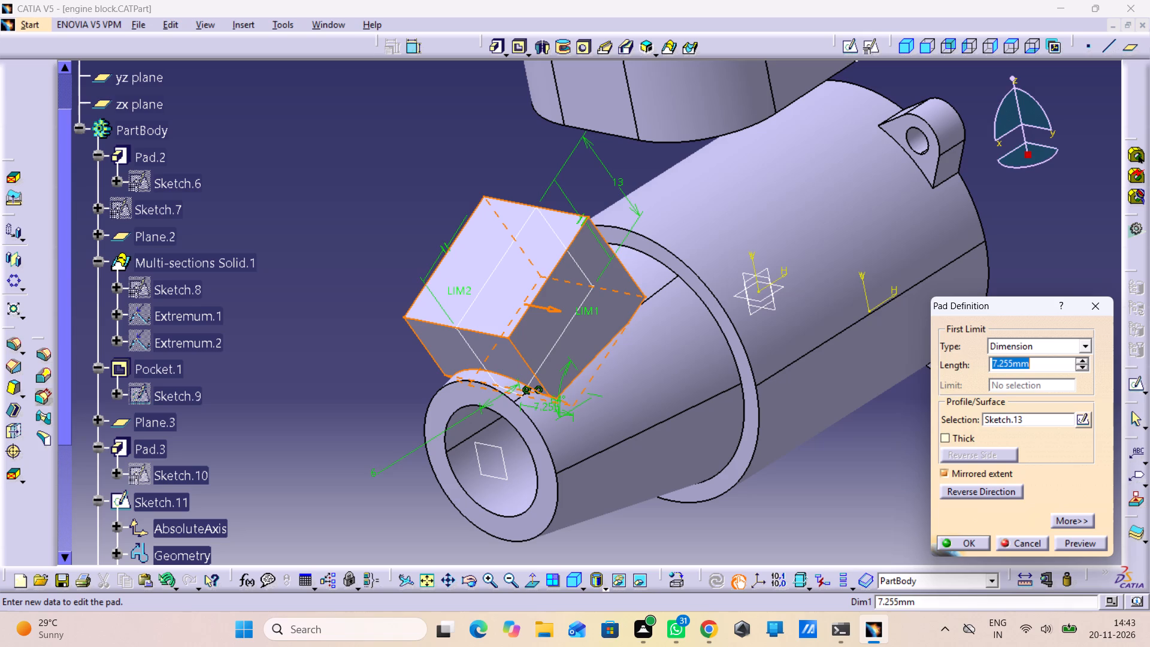
pyautogui.click(1078, 416)
pyautogui.click(1078, 416)
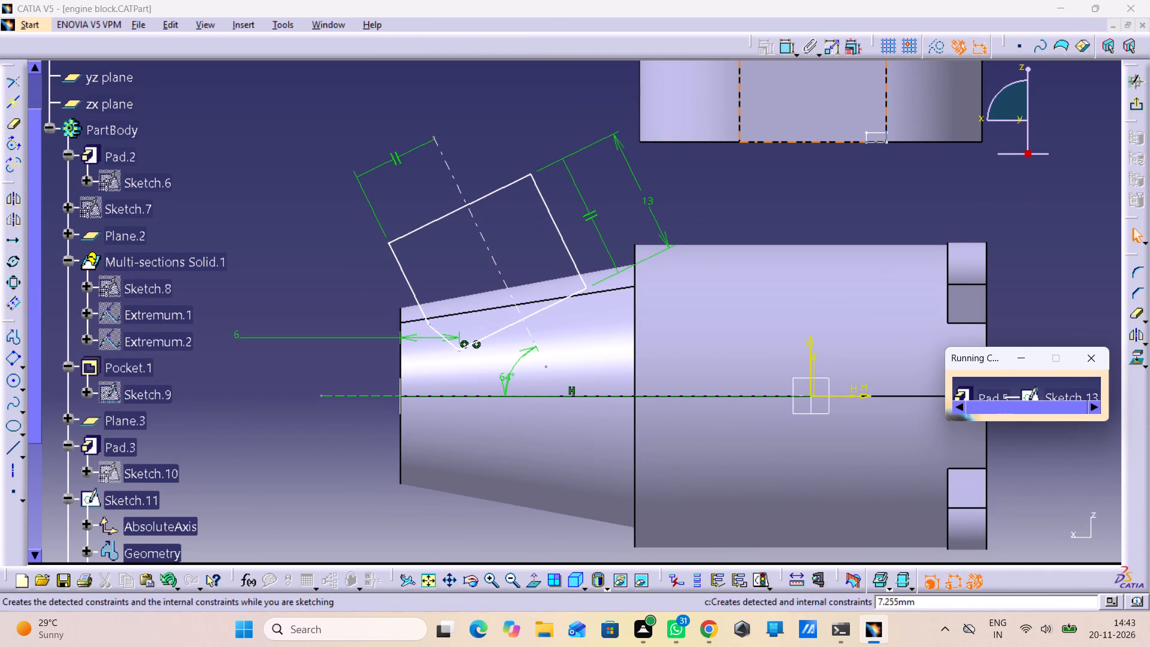
pyautogui.doubleClick(785, 46)
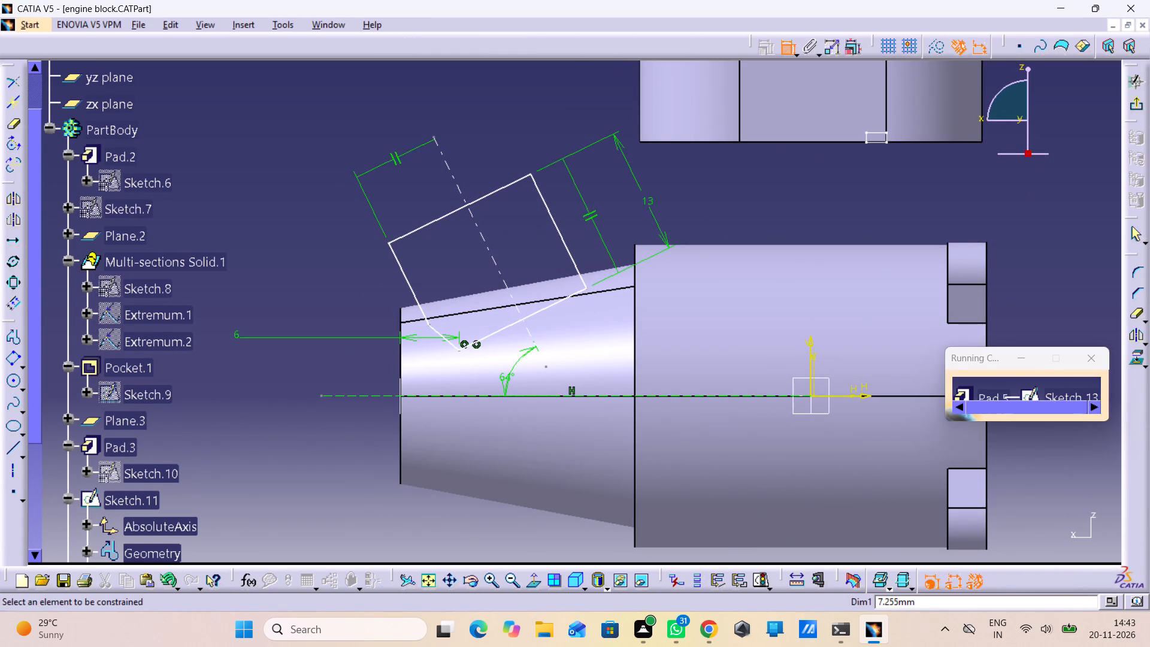
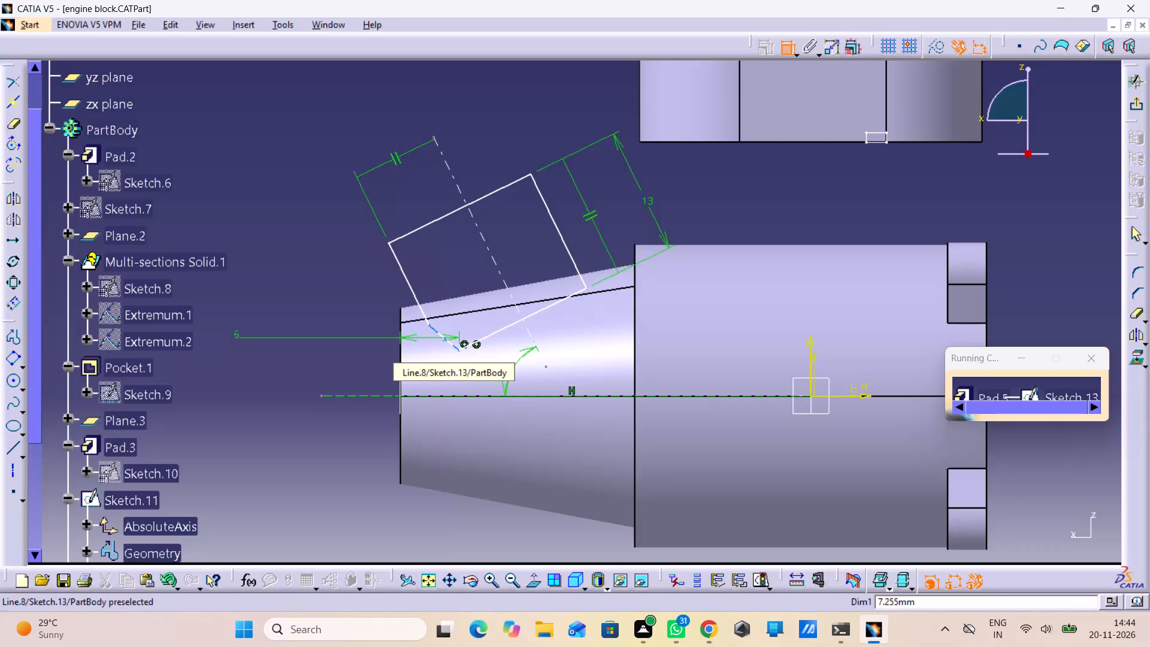
# Delete the constraint between the tilted profile's centreline and side edge, shown beyond the profile's outer end.
pyautogui.moveTo(808, 186); pyautogui.dragTo(789, 263, button='middle')
pyautogui.rightClick(808, 186)
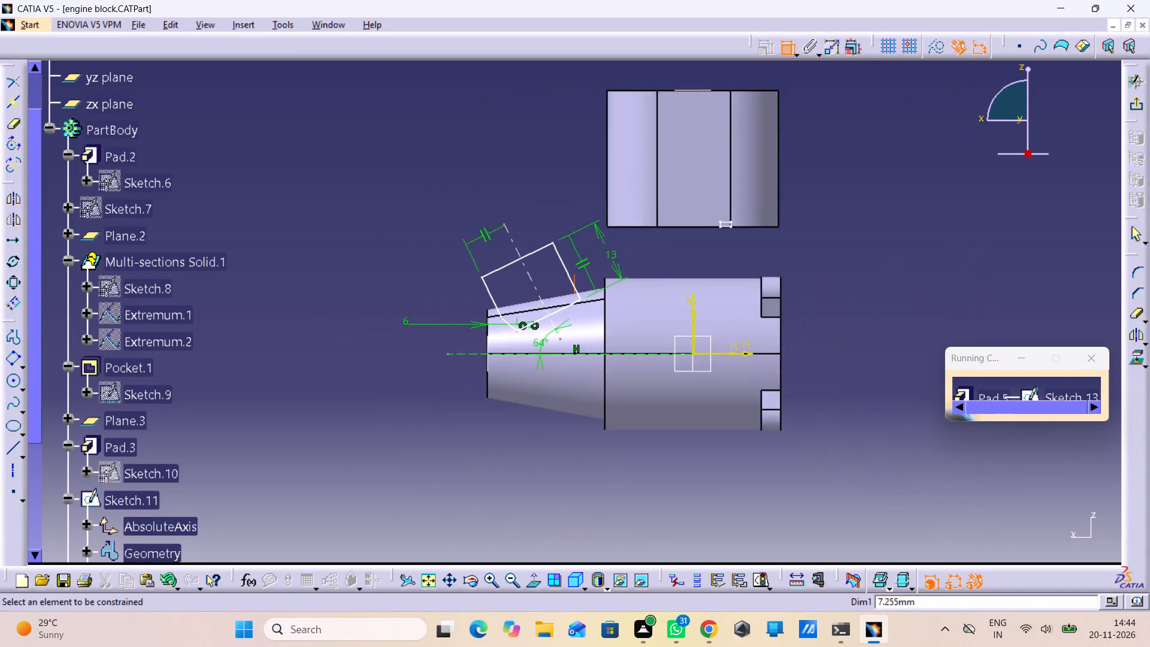
pyautogui.moveTo(789, 263); pyautogui.dragTo(786, 277, button='middle')
pyautogui.moveTo(786, 277); pyautogui.dragTo(807, 346, button='middle')
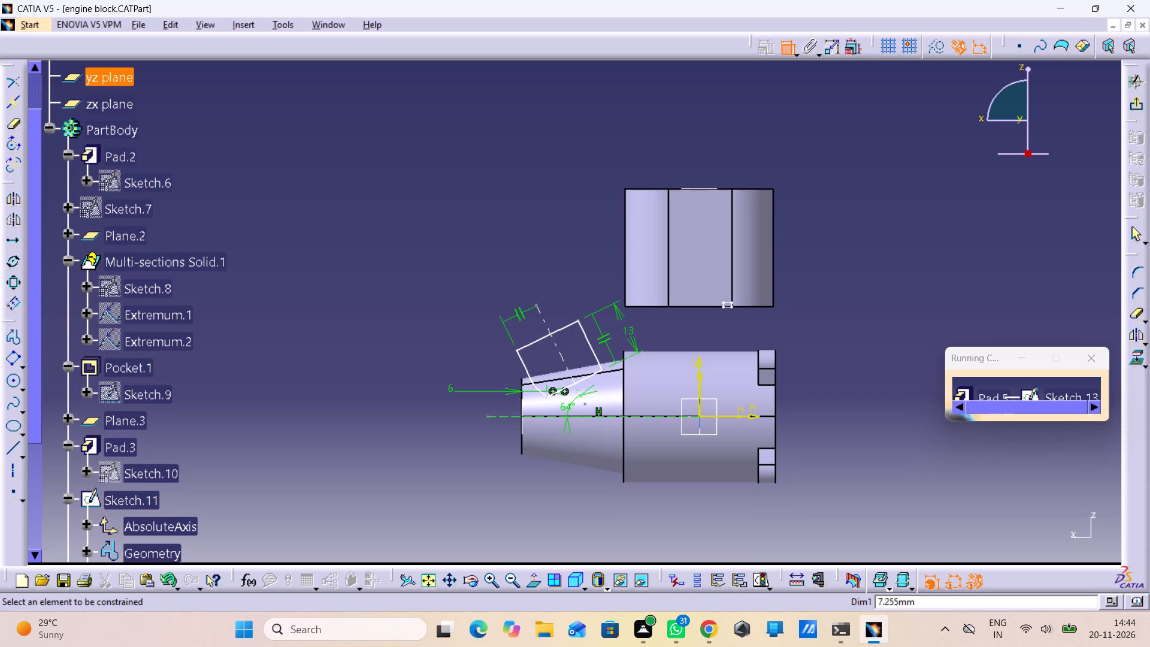
pyautogui.moveTo(296, 289); pyautogui.dragTo(269, 304)
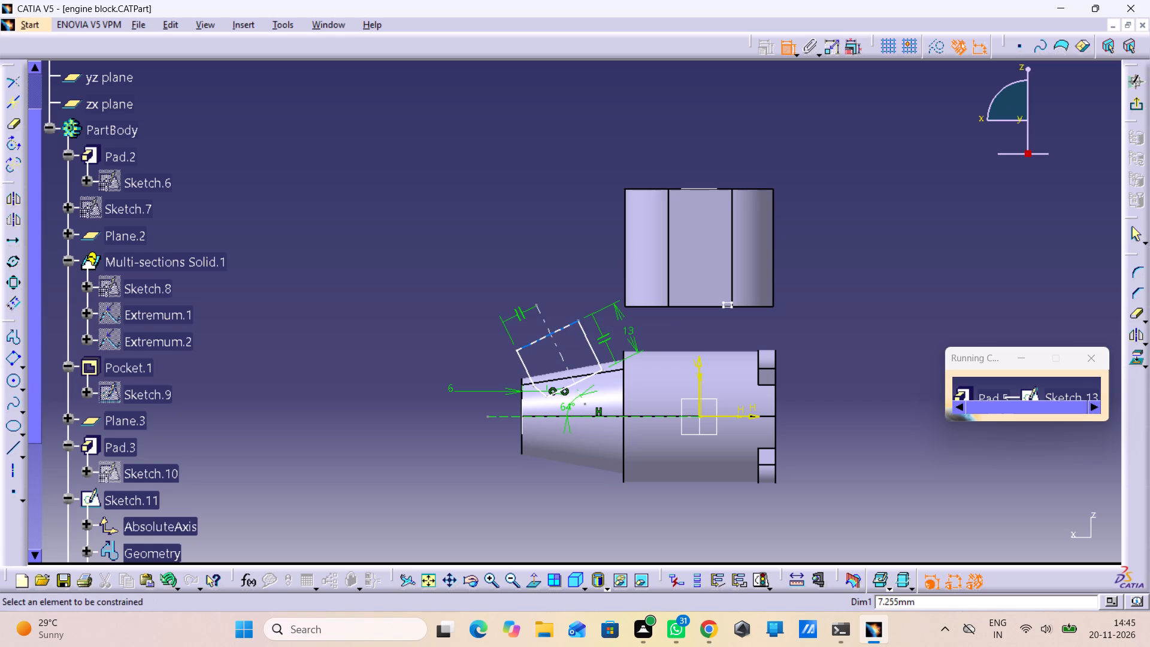
pyautogui.rightClick(517, 316)
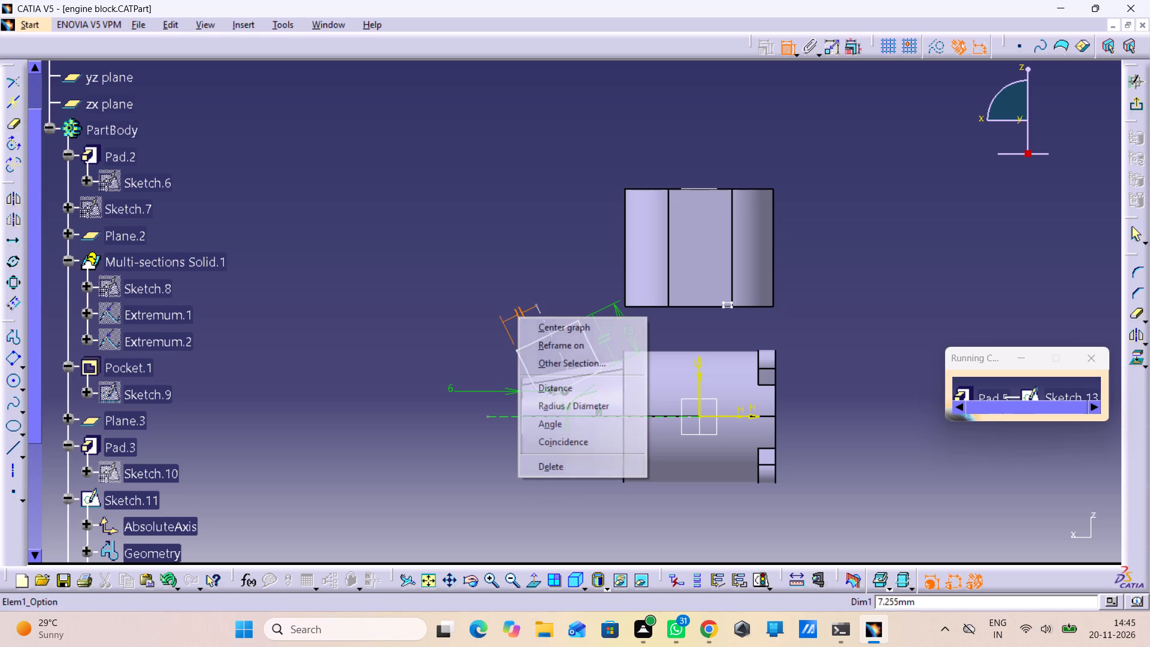
pyautogui.click(537, 473)
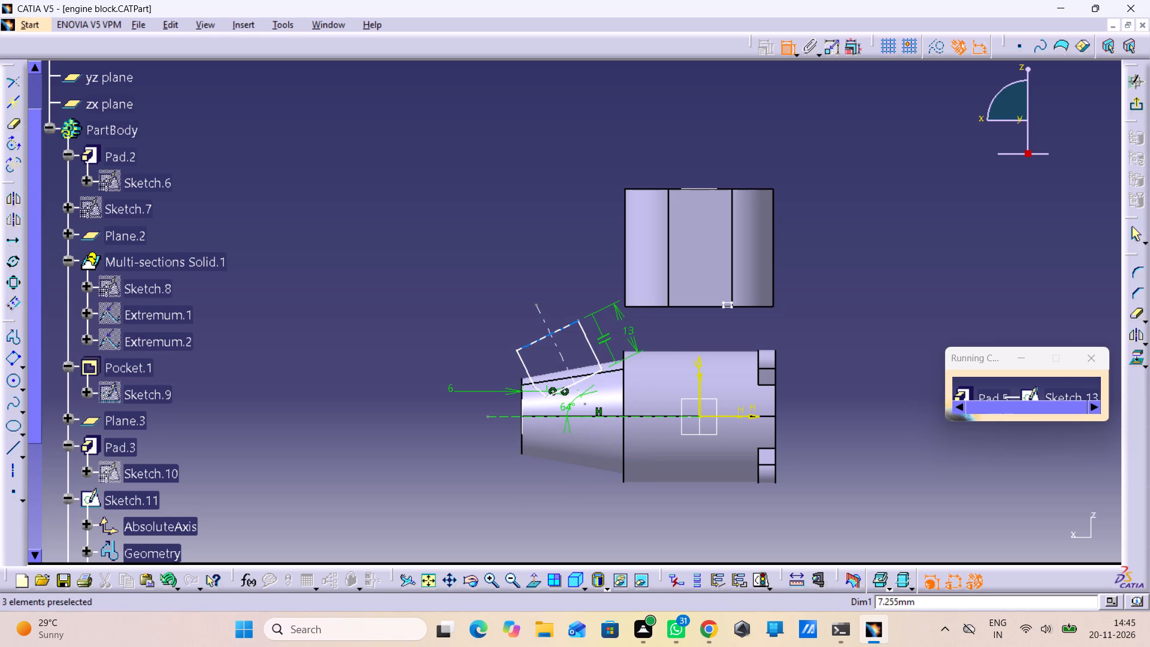
pyautogui.moveTo(611, 290); pyautogui.dragTo(446, 392)
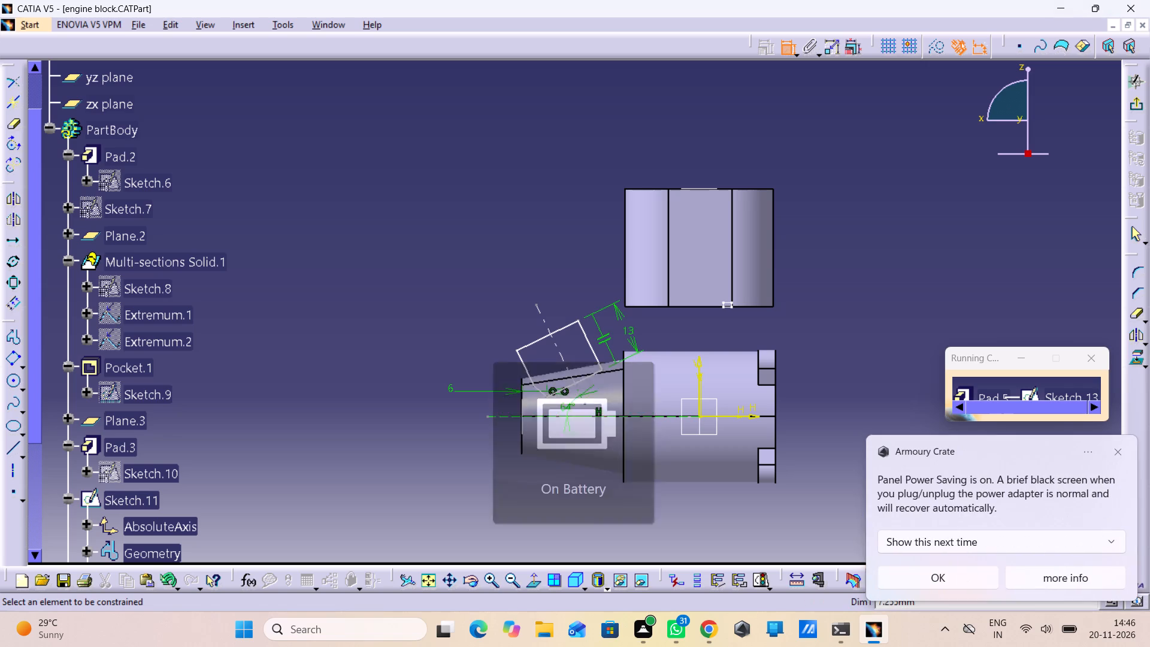
# Dismiss the Armoury Crate notification about panel power saving.
pyautogui.click(1005, 103)
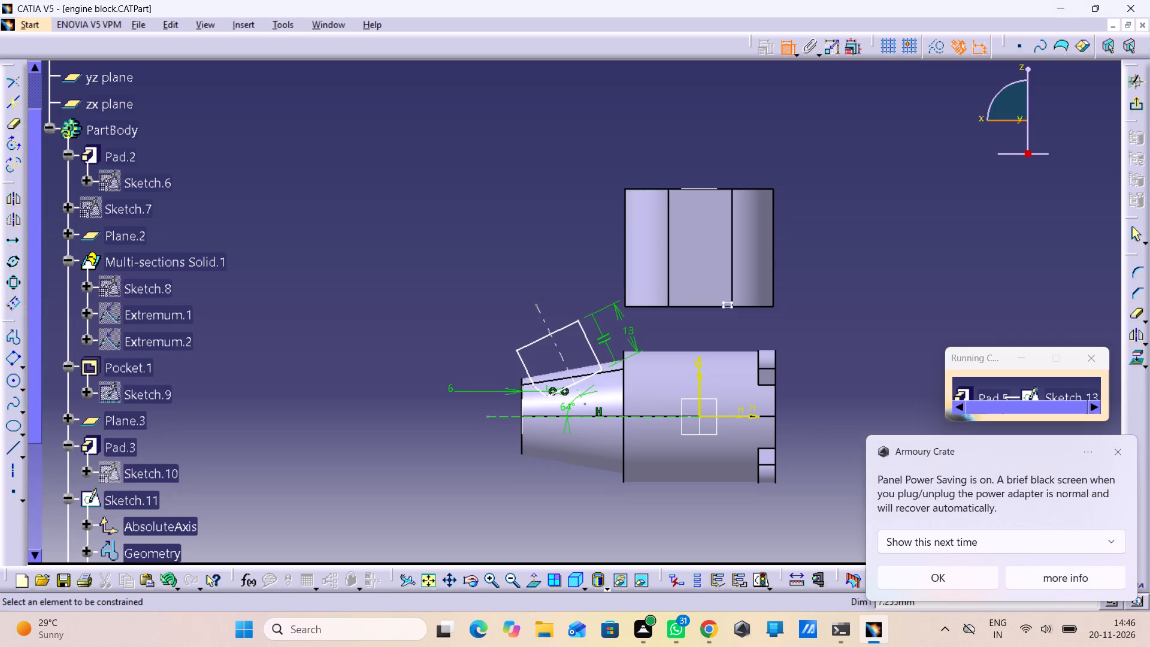
pyautogui.click(1115, 452)
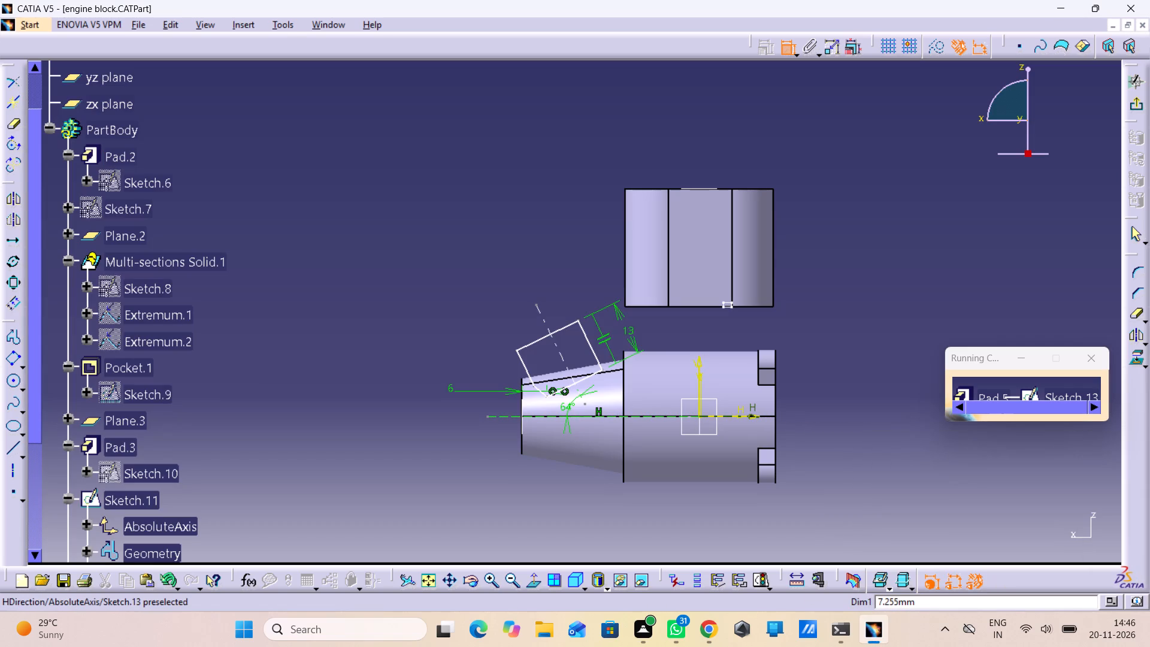
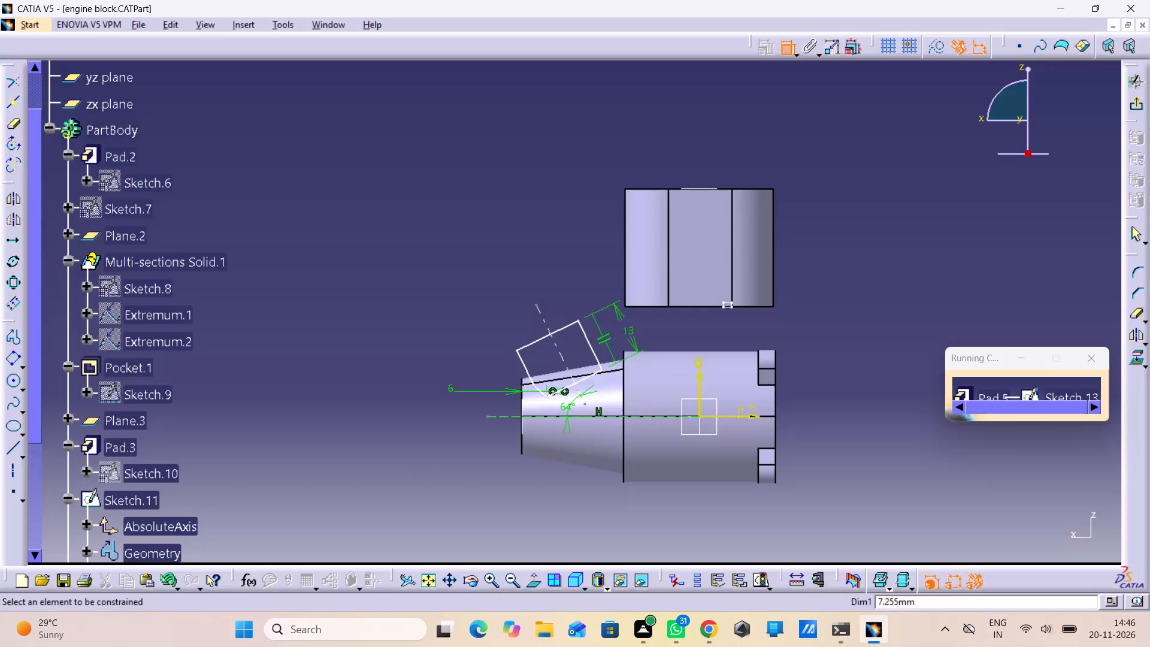
# Examine the tilted profile against the tapered end and housing from several angles, ending square to the sketch plane.
pyautogui.moveTo(738, 343); pyautogui.dragTo(858, 318, button='middle')
pyautogui.moveTo(739, 343); pyautogui.dragTo(858, 318, button='right')
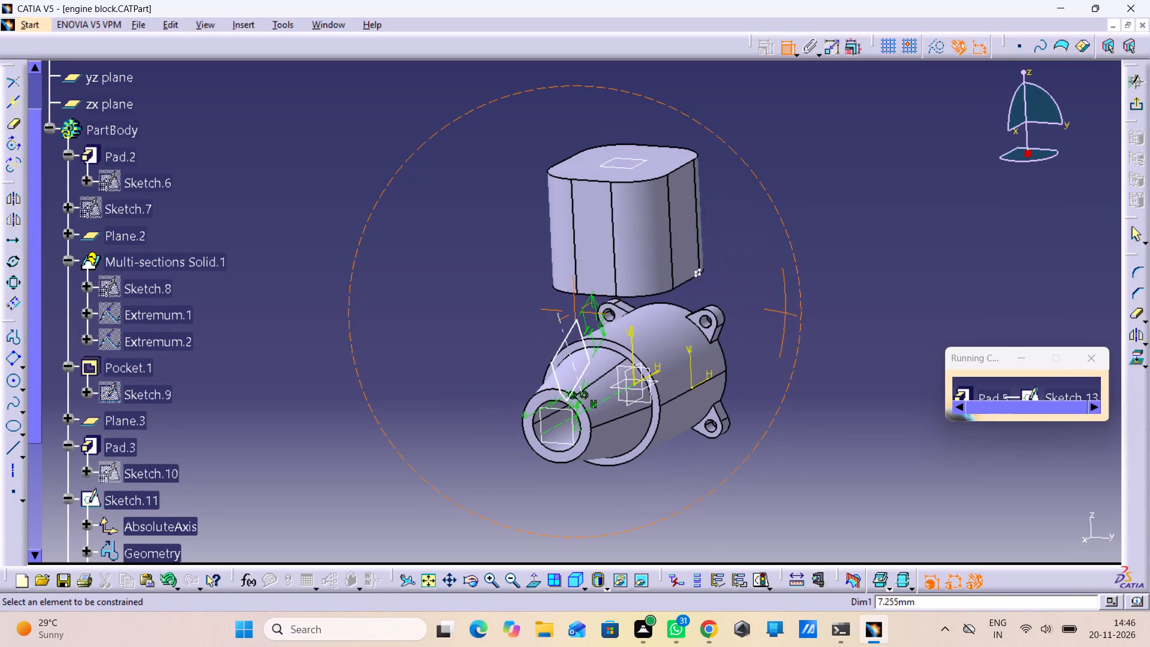
pyautogui.moveTo(858, 318); pyautogui.dragTo(862, 322, button='right')
pyautogui.moveTo(858, 318); pyautogui.dragTo(862, 322, button='middle')
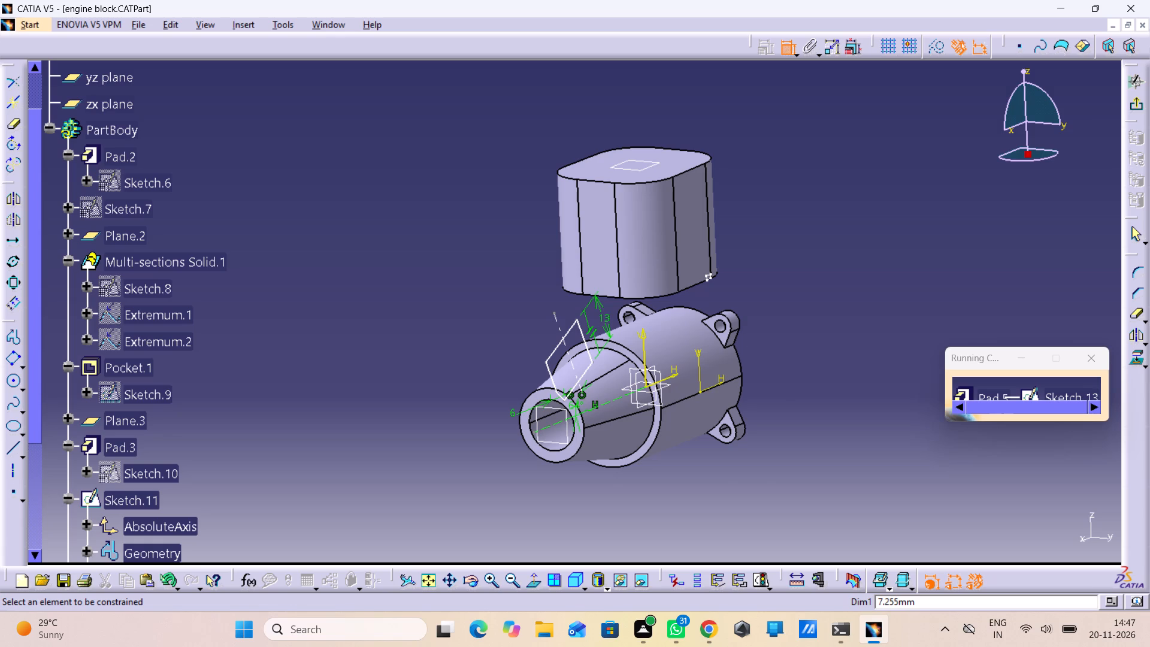
pyautogui.moveTo(747, 374); pyautogui.dragTo(402, 325, button='middle')
pyautogui.moveTo(747, 374); pyautogui.dragTo(402, 323, button='right')
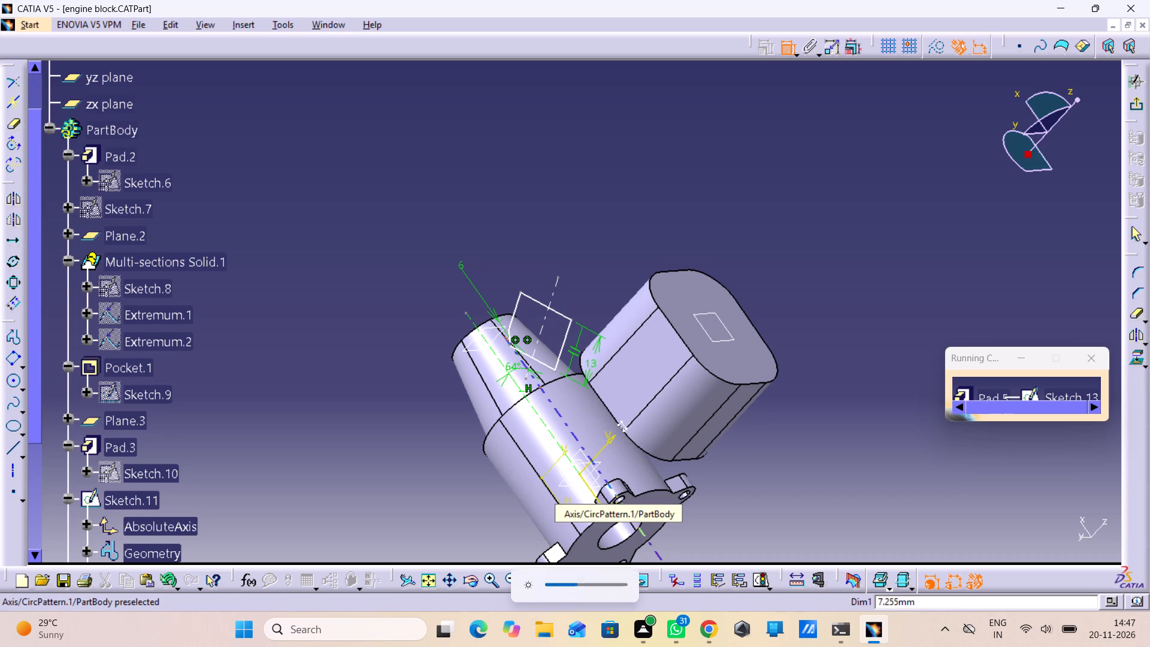
pyautogui.moveTo(625, 421); pyautogui.dragTo(608, 346, button='middle')
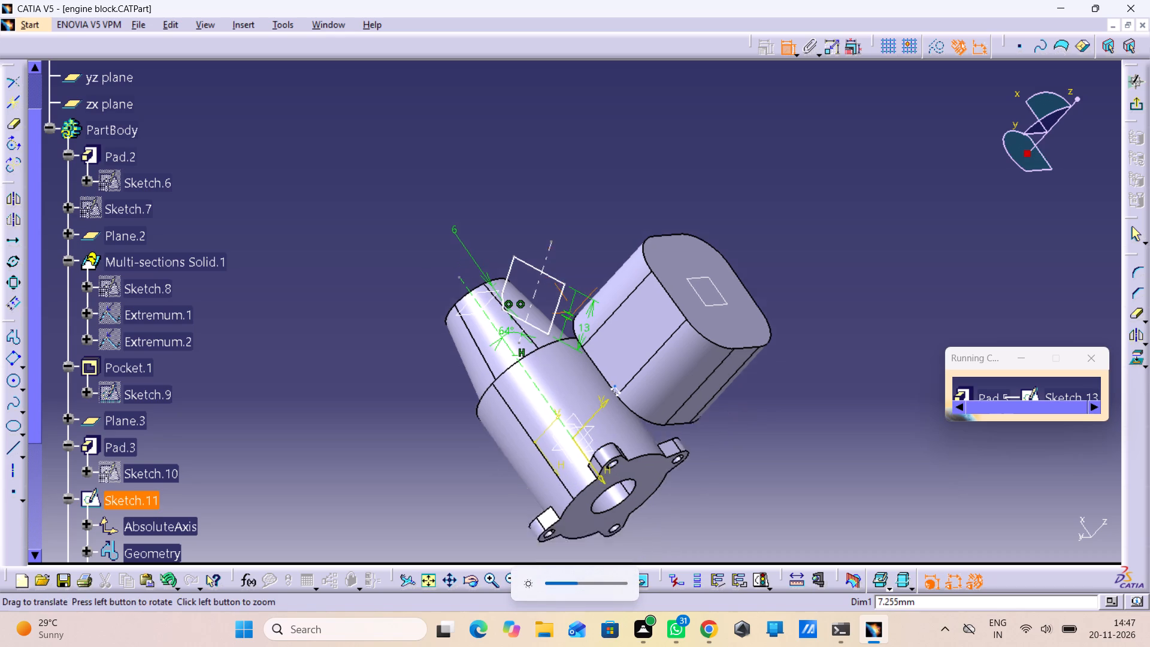
pyautogui.moveTo(608, 346); pyautogui.dragTo(588, 292, button='middle')
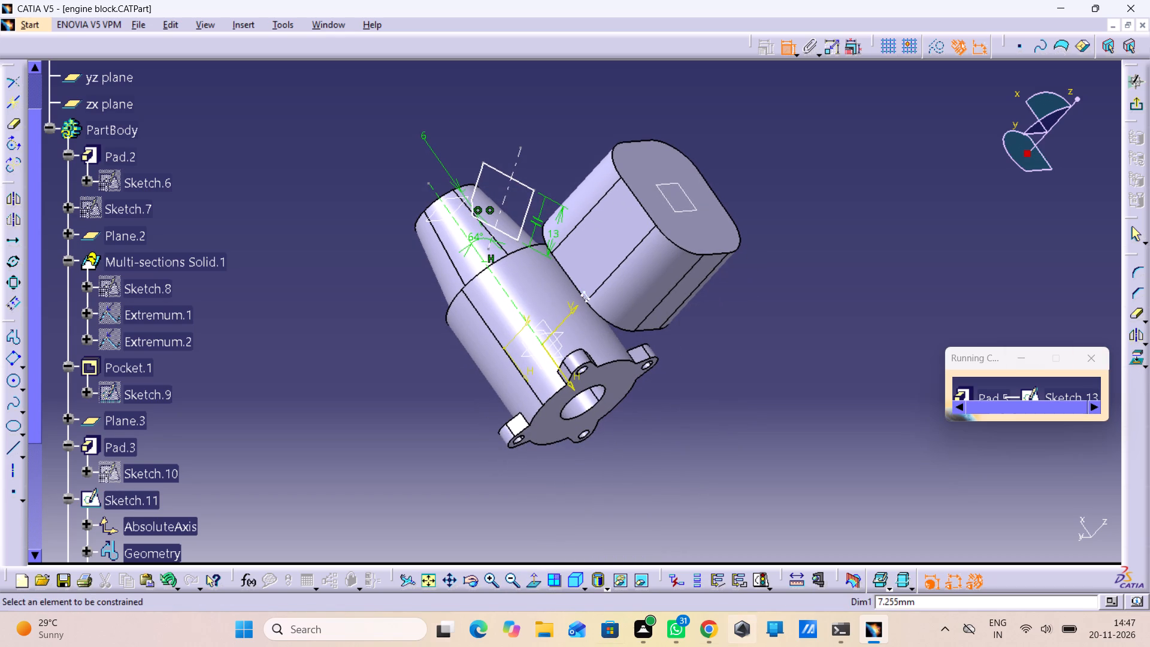
pyautogui.click(534, 577)
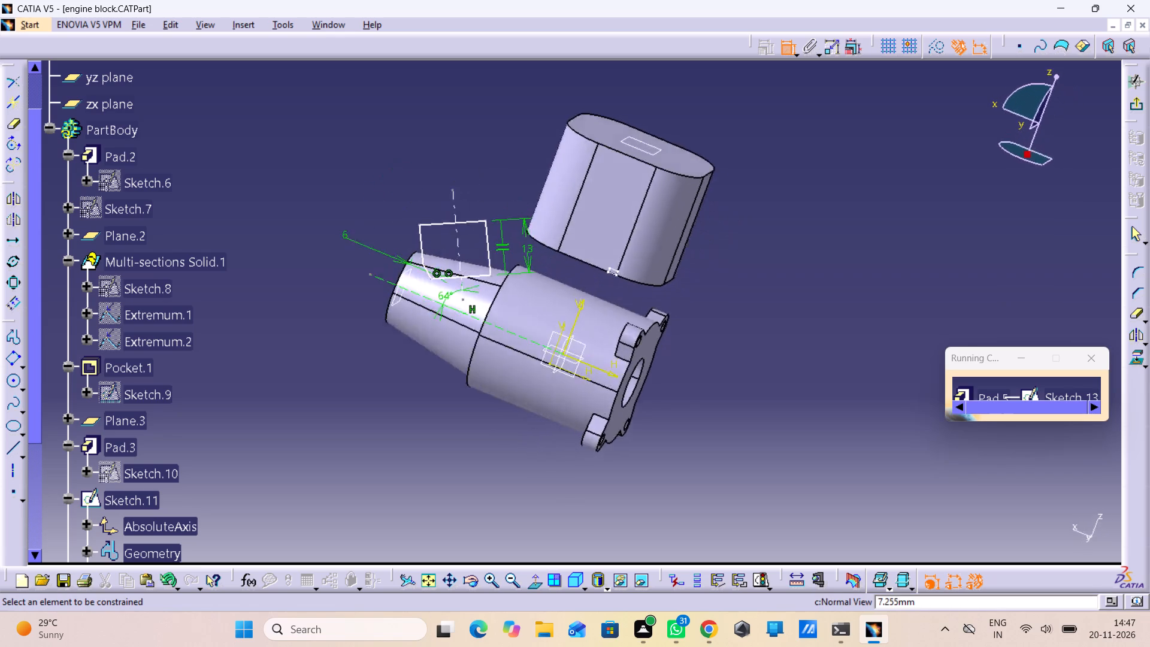
# Exit the tilted profile's sketch and cancel the pad definition edit.
pyautogui.click(1098, 362)
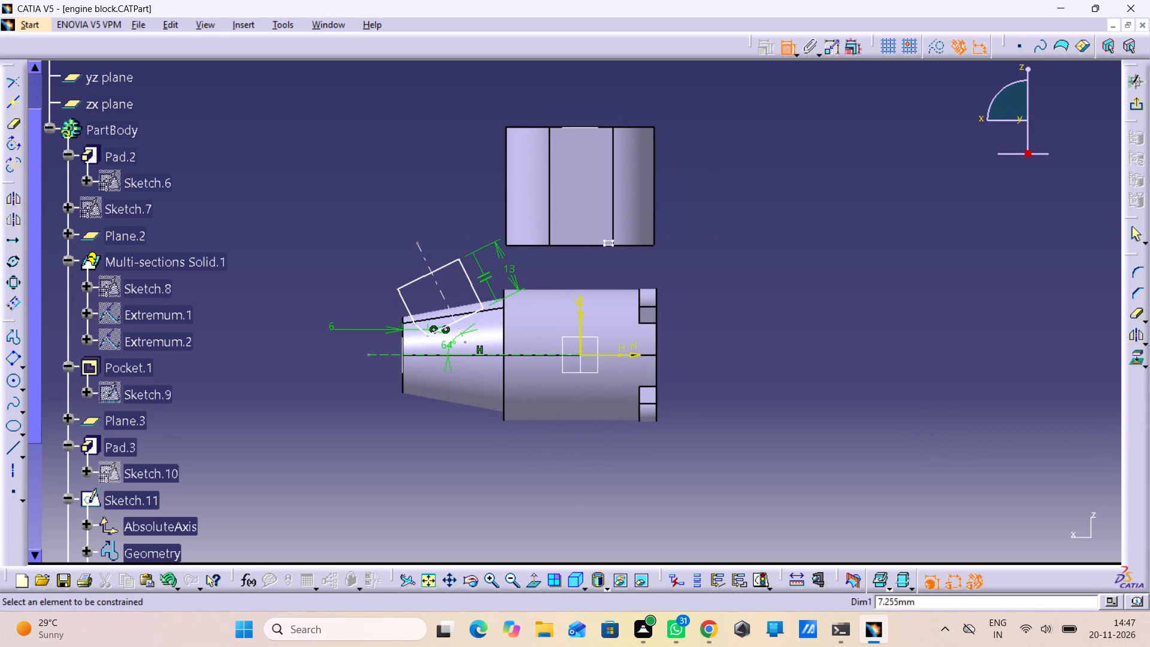
pyautogui.scroll(-1, 504, 401)
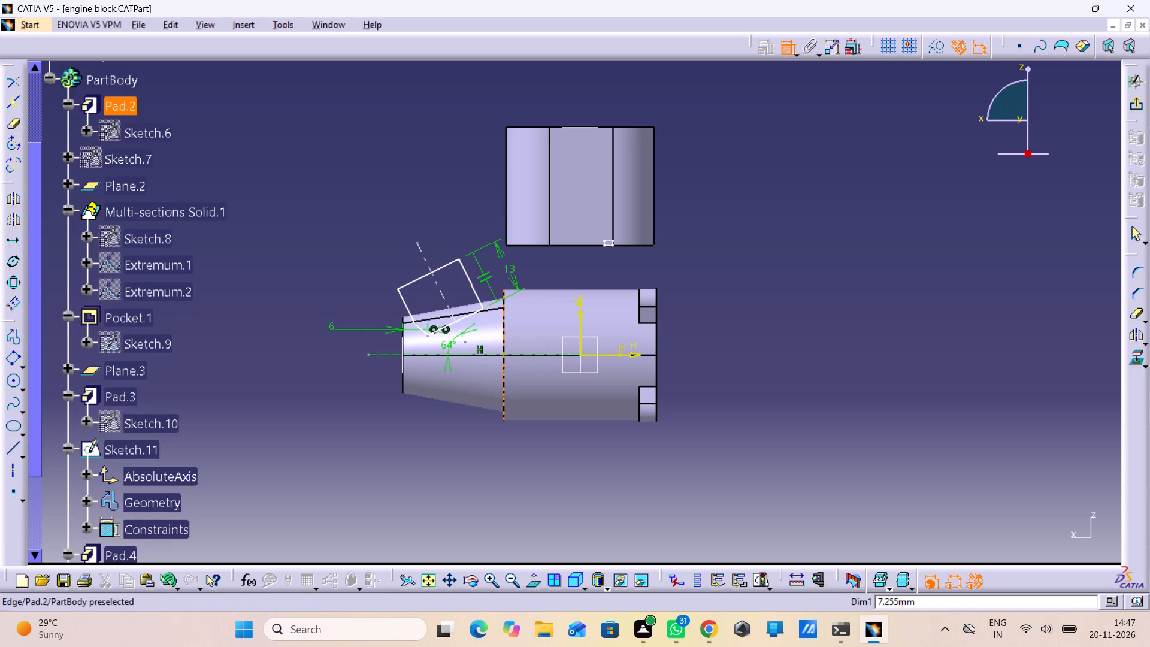
pyautogui.scroll(-1, 413, 416)
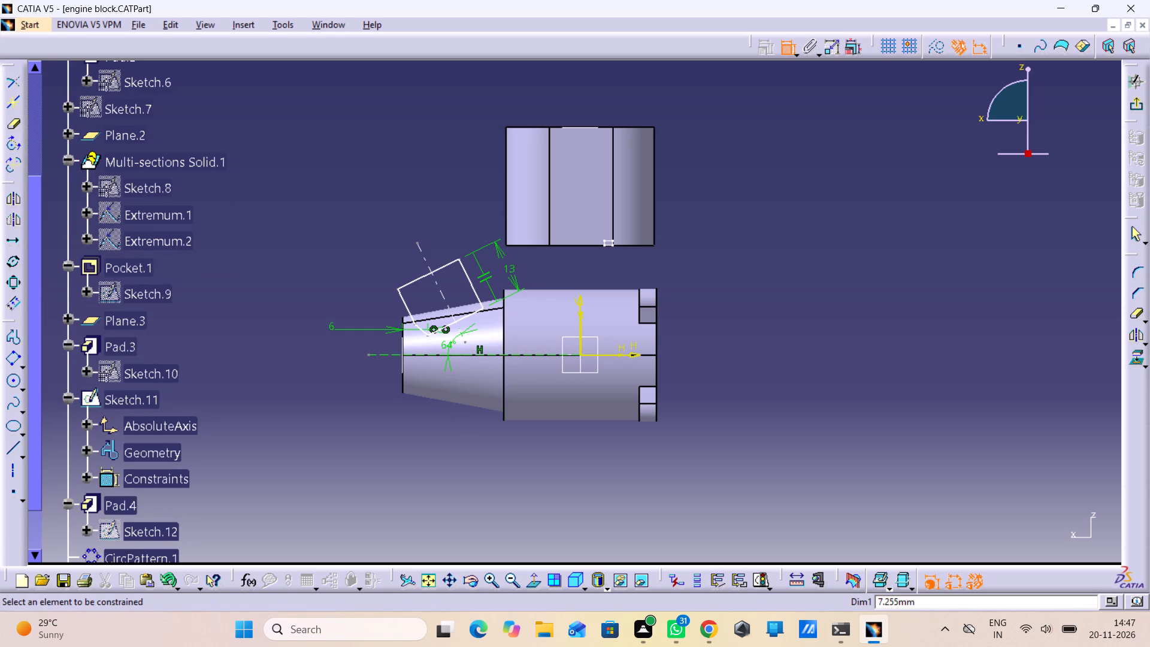
pyautogui.click(1133, 105)
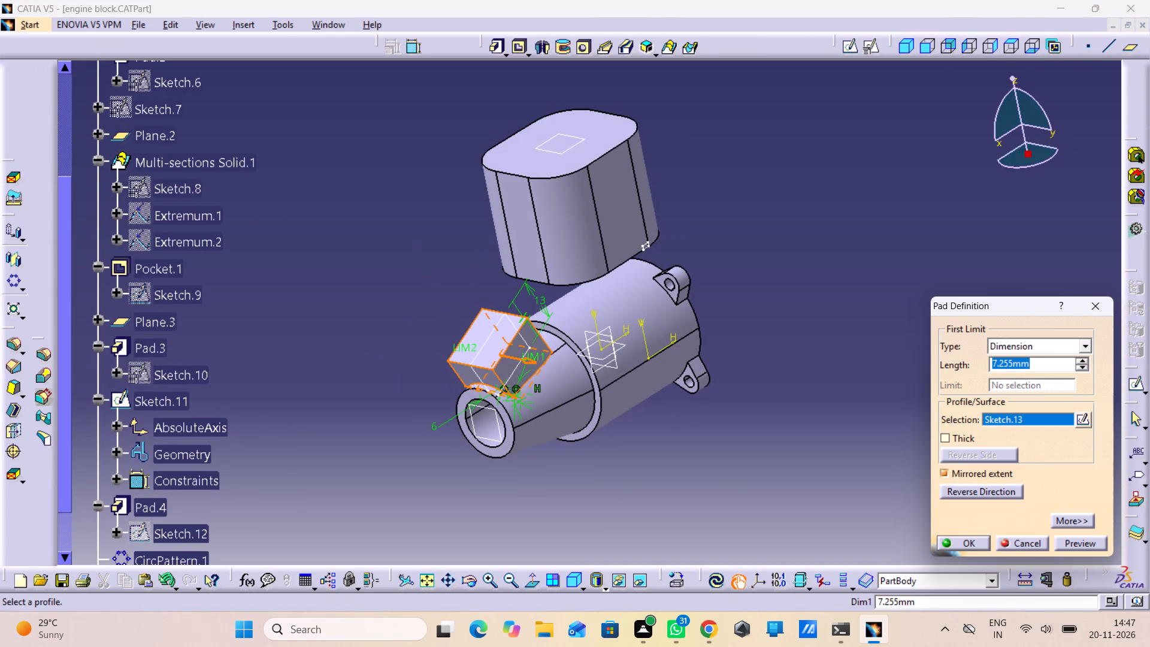
pyautogui.click(1015, 539)
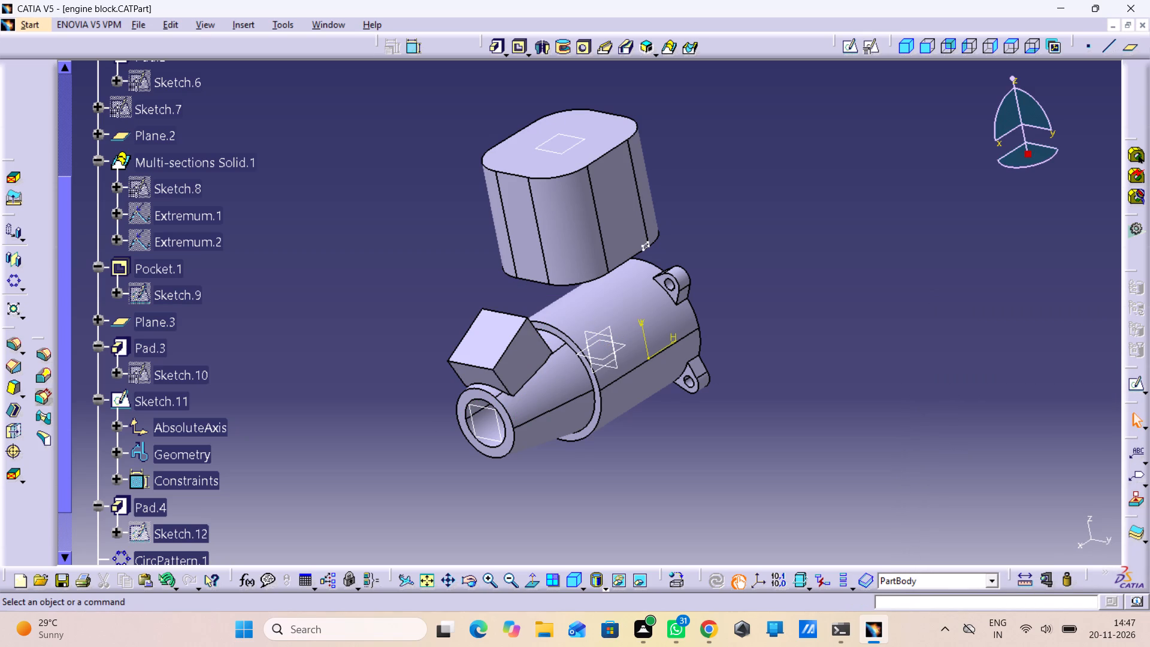
# Examine the tilted pad on the tapered end, the bore and the flange lugs from several sides.
pyautogui.moveTo(743, 274); pyautogui.dragTo(667, 322, button='middle')
pyautogui.moveTo(743, 274); pyautogui.dragTo(667, 322, button='right')
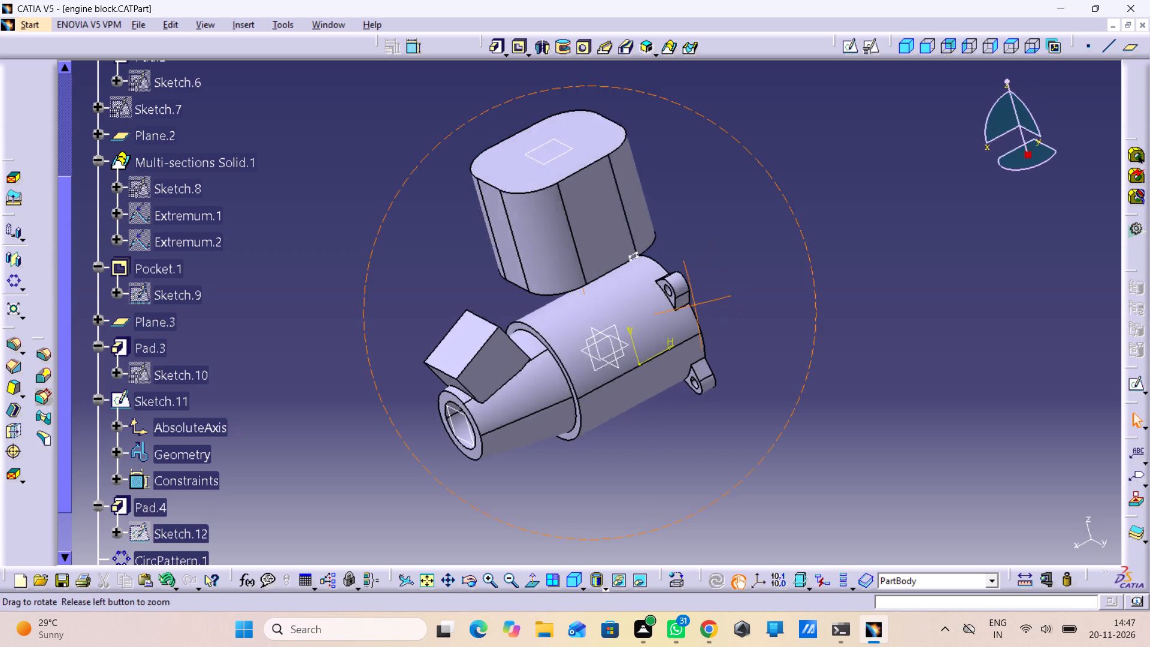
pyautogui.moveTo(667, 322); pyautogui.dragTo(494, 340, button='middle')
pyautogui.moveTo(667, 322); pyautogui.dragTo(494, 340, button='right')
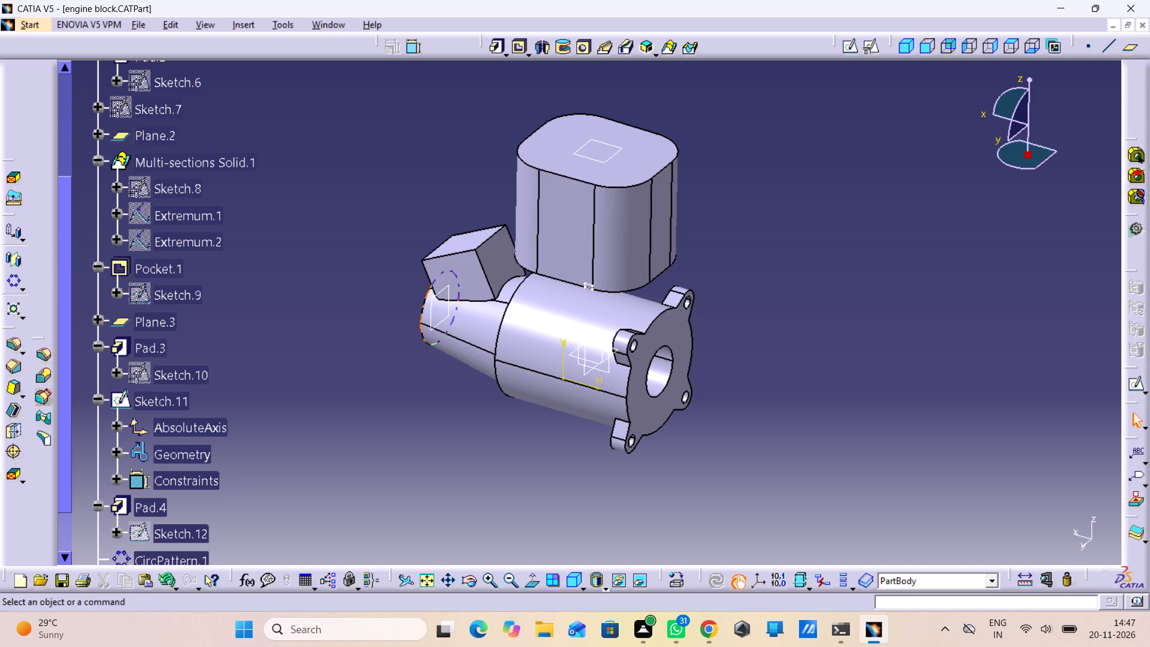
pyautogui.moveTo(530, 456); pyautogui.dragTo(377, 506, button='middle')
pyautogui.moveTo(530, 456); pyautogui.dragTo(377, 506, button='right')
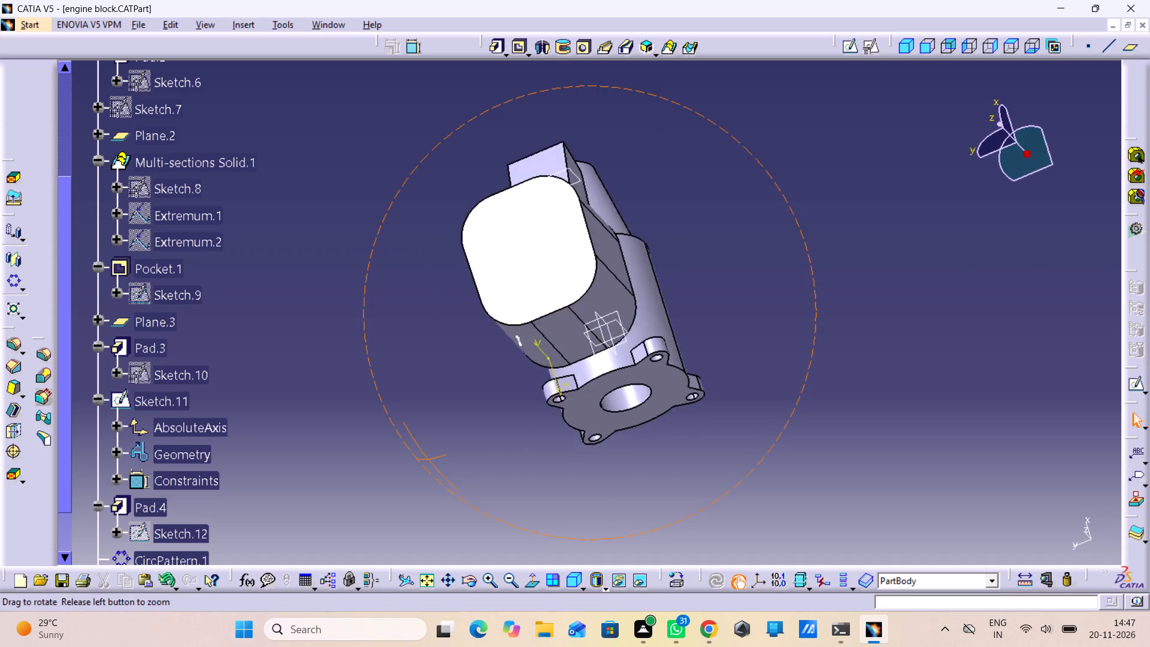
pyautogui.moveTo(377, 506); pyautogui.dragTo(427, 428, button='middle')
pyautogui.moveTo(377, 506); pyautogui.dragTo(433, 428, button='right')
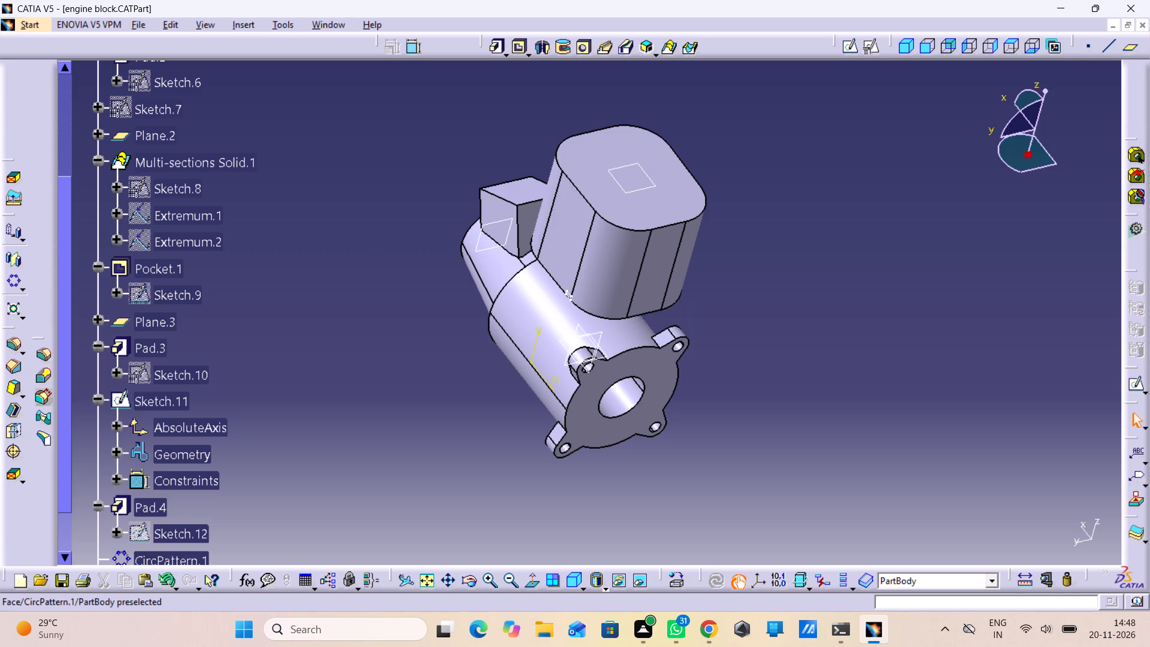
pyautogui.moveTo(604, 360); pyautogui.dragTo(874, 201, button='middle')
pyautogui.moveTo(604, 359); pyautogui.dragTo(874, 201, button='right')
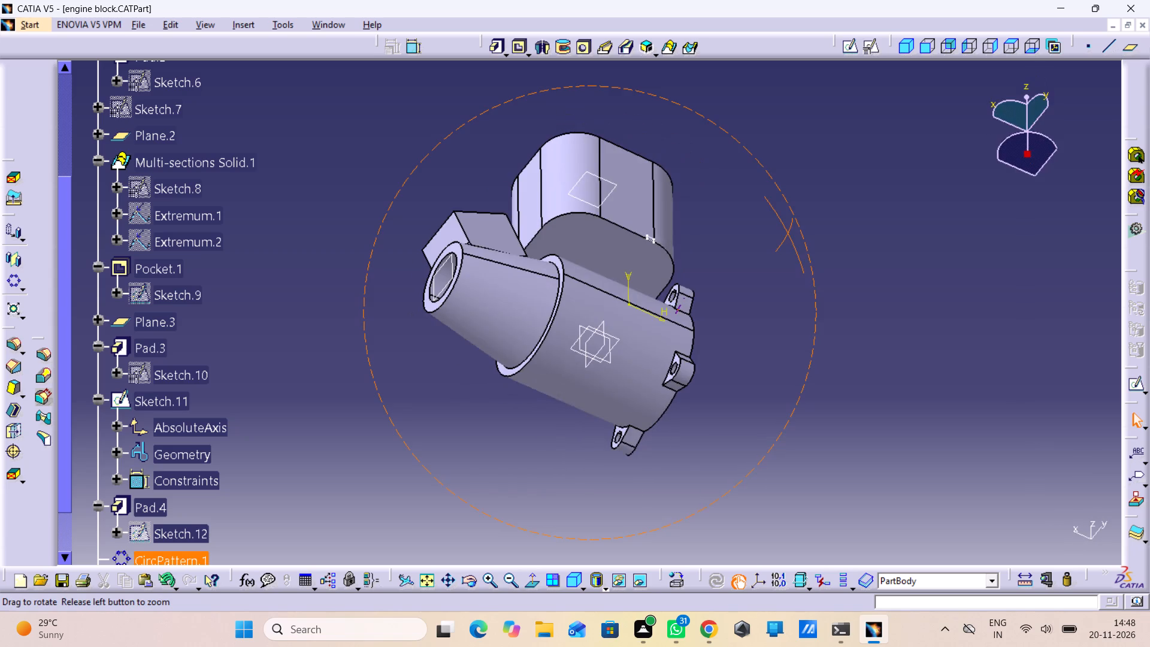
pyautogui.moveTo(874, 201); pyautogui.dragTo(820, 289, button='middle')
pyautogui.moveTo(874, 201); pyautogui.dragTo(820, 289, button='right')
pyautogui.moveTo(595, 264); pyautogui.dragTo(465, 431, button='middle')
pyautogui.moveTo(595, 264); pyautogui.dragTo(465, 431, button='right')
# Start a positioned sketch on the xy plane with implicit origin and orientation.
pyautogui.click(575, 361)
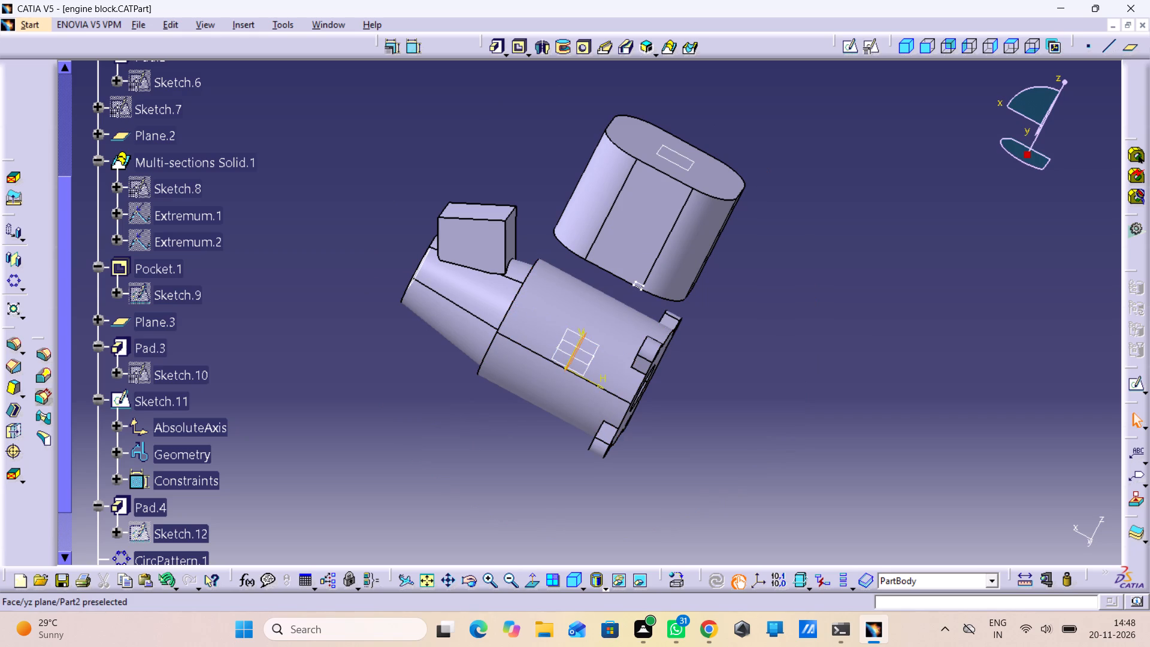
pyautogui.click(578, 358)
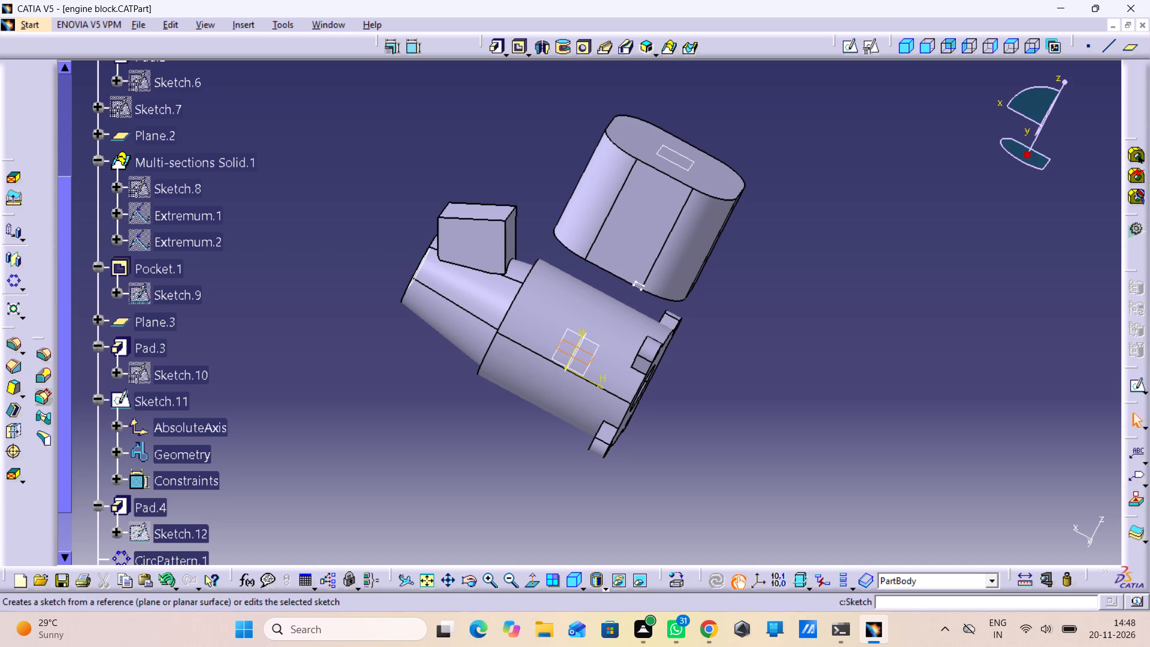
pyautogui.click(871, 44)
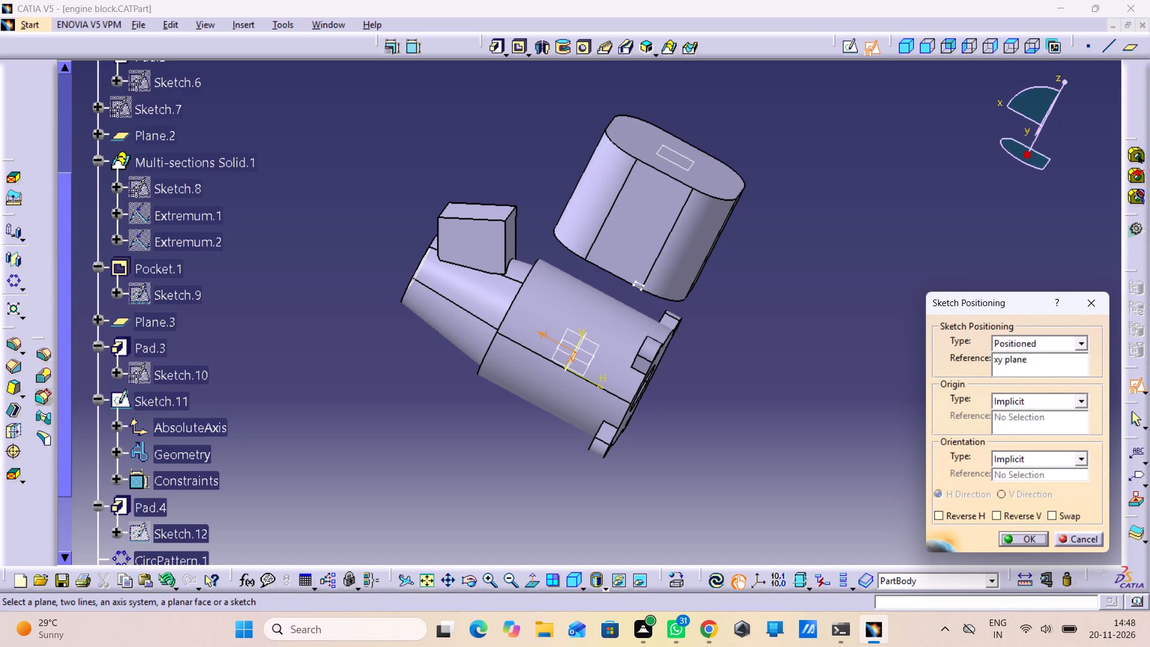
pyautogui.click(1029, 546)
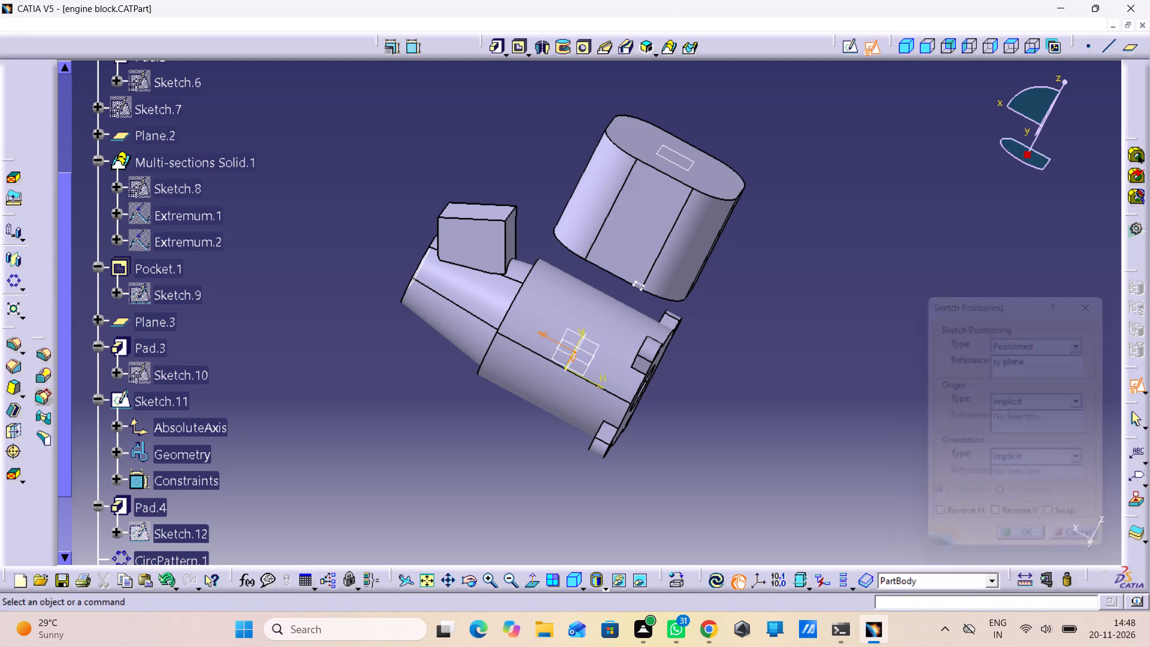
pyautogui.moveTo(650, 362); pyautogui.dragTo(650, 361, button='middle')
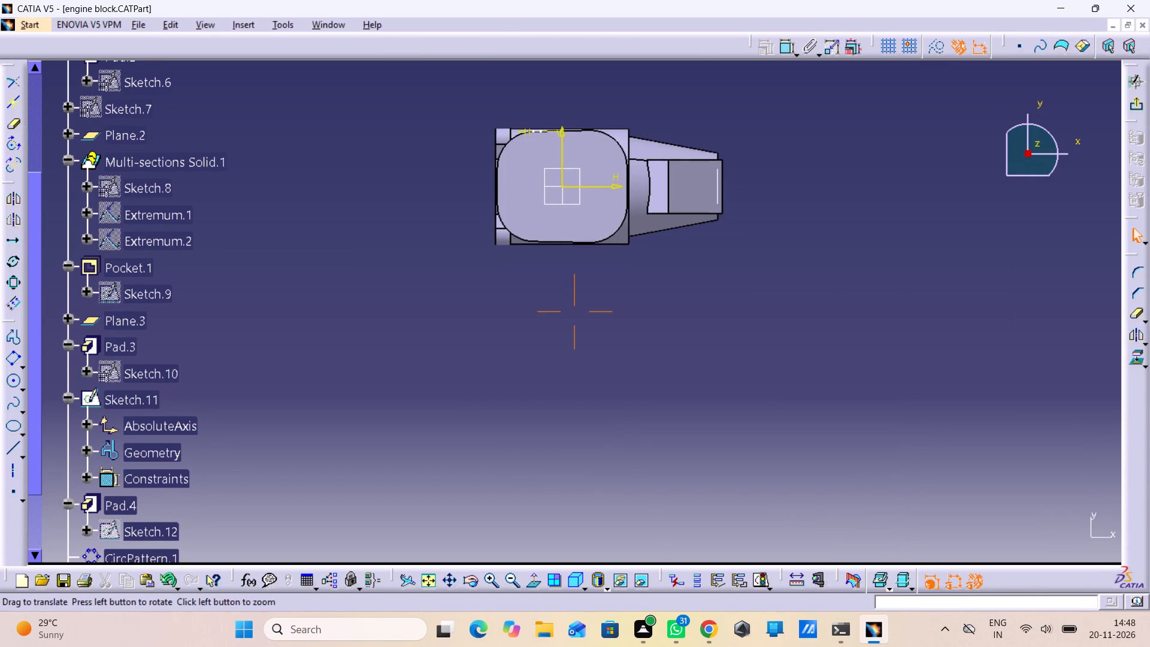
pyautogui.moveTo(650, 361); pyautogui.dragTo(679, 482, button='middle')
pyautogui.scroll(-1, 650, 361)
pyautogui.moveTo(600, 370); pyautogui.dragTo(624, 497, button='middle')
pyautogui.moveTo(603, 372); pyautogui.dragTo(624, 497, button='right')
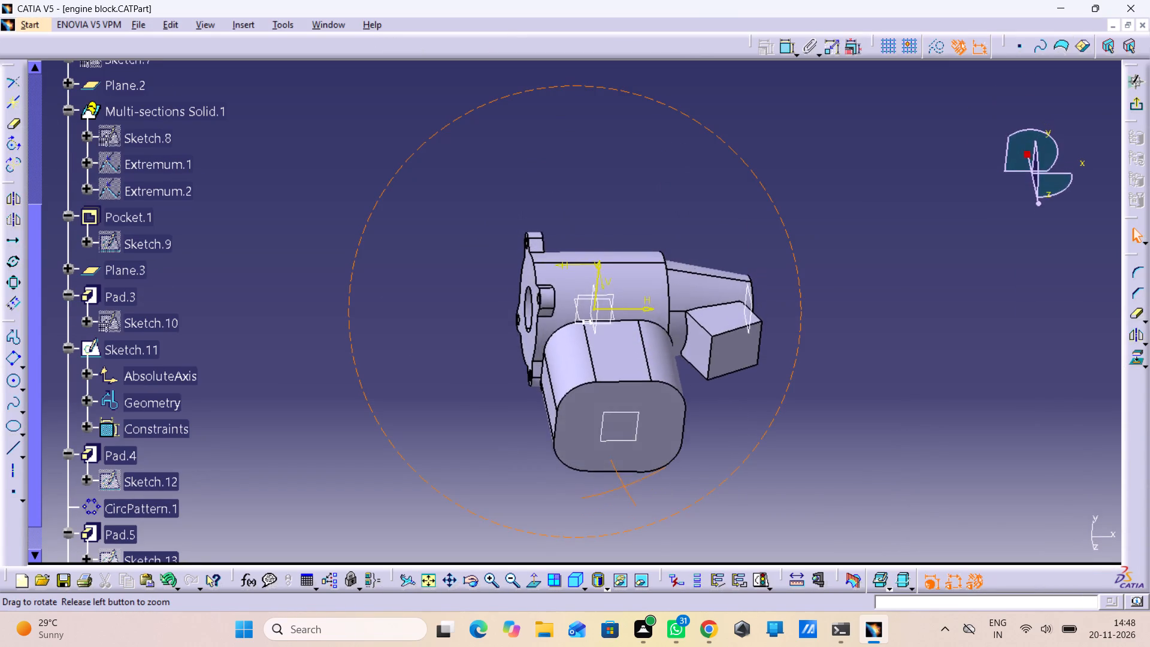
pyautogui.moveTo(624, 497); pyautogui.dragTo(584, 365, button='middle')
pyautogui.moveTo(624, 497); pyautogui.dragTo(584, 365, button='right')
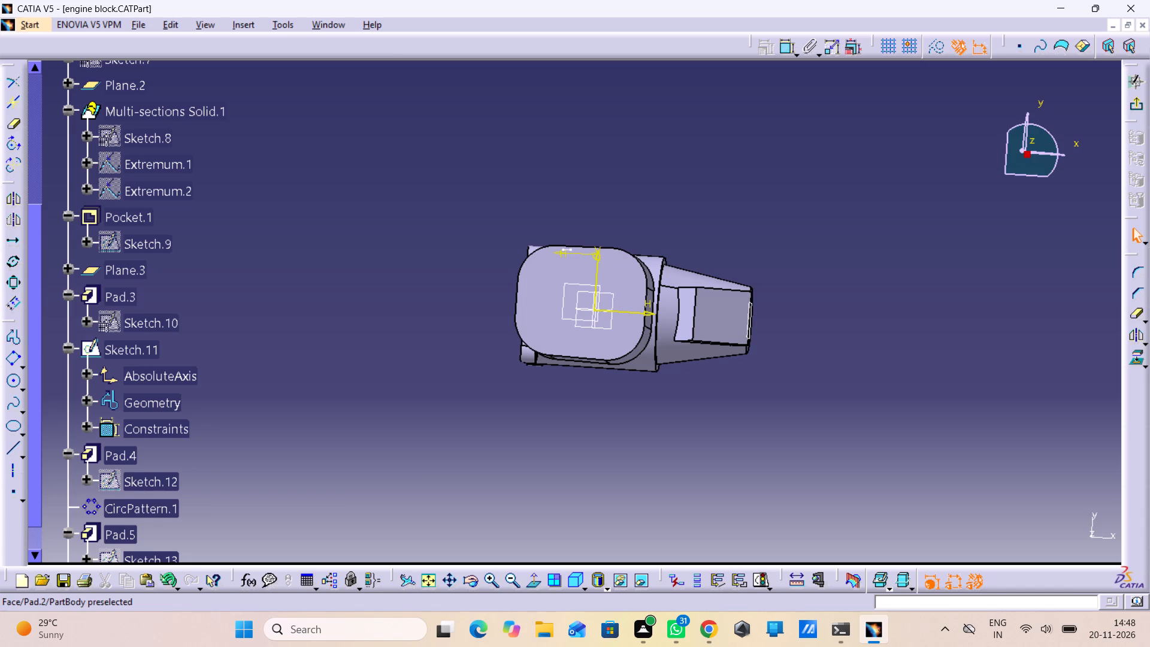
# Undo the new xy-plane sketch, the tilted pad's recent edits and the pad itself, back to its bare profile sketch.
pyautogui.hotkey('ctrl', 'z')
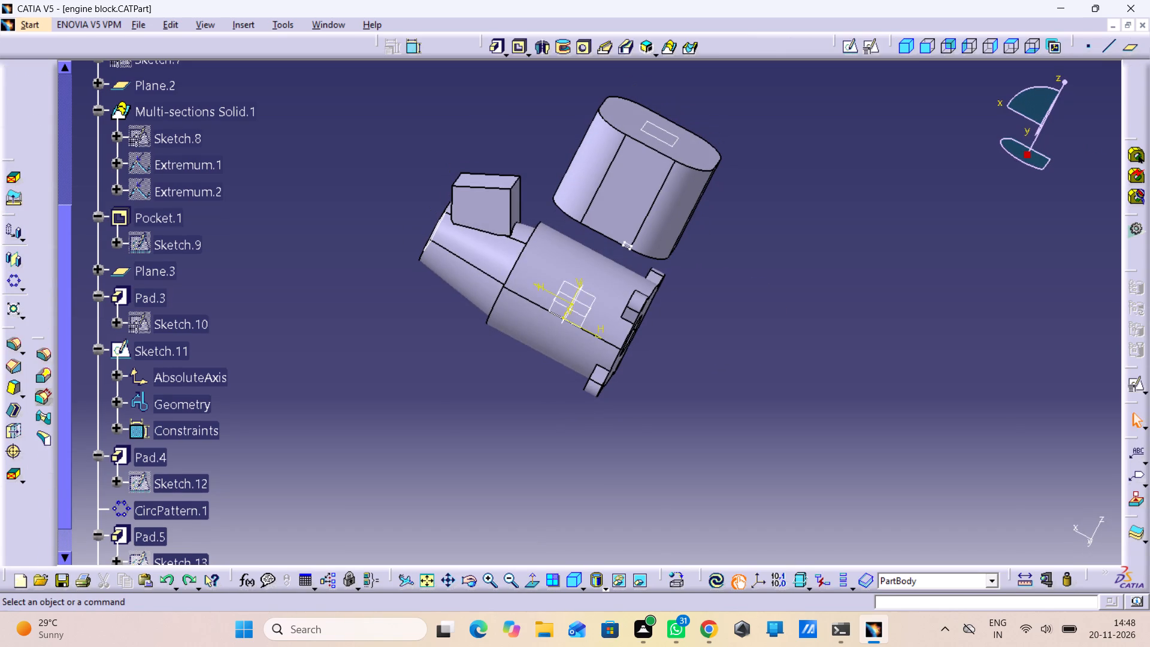
pyautogui.hotkey('ctrl', 'z')
pyautogui.hotkey('ctrl', 'z')
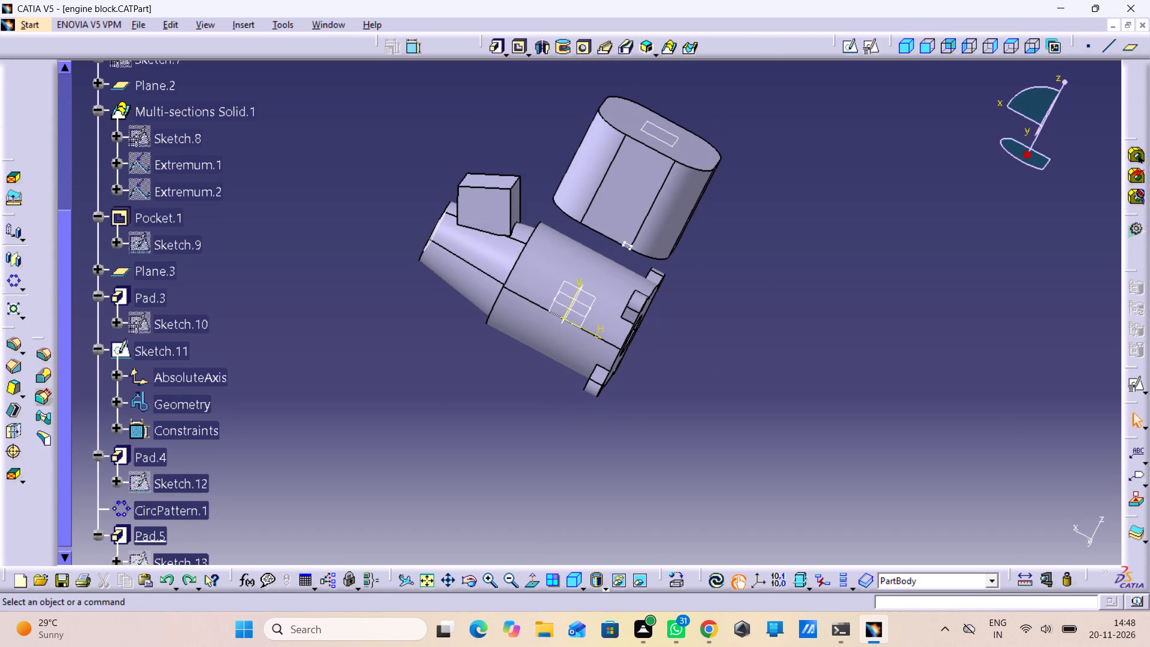
pyautogui.hotkey('ctrl', 'z')
pyautogui.hotkey('ctrl', 'z')
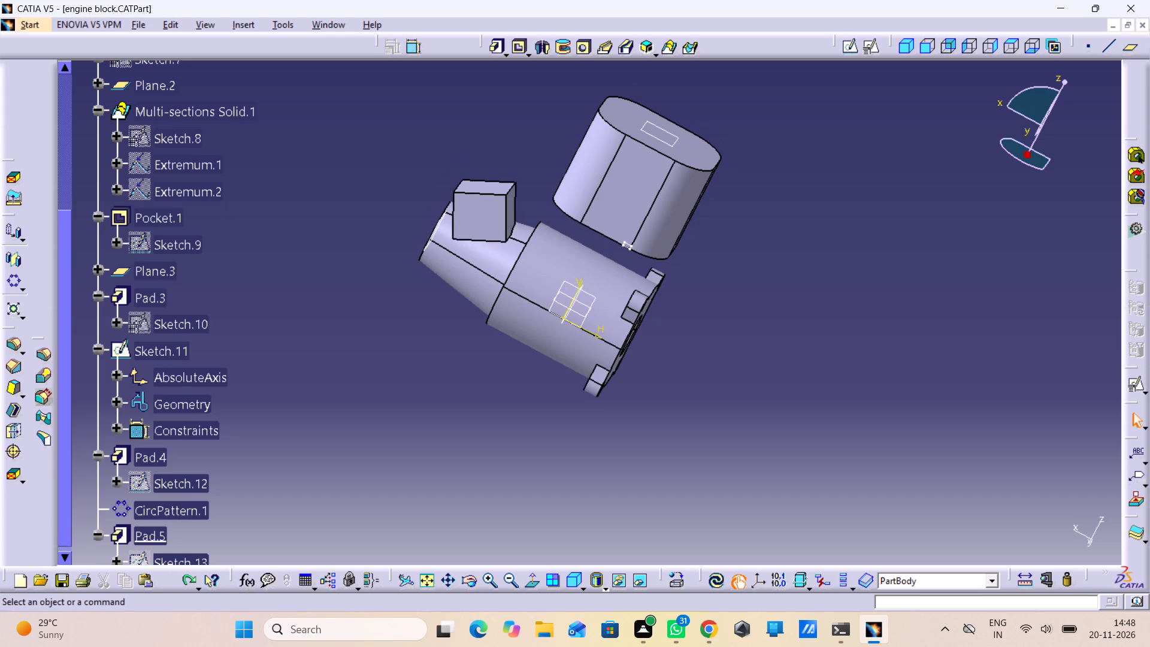
pyautogui.hotkey('ctrl', 'z')
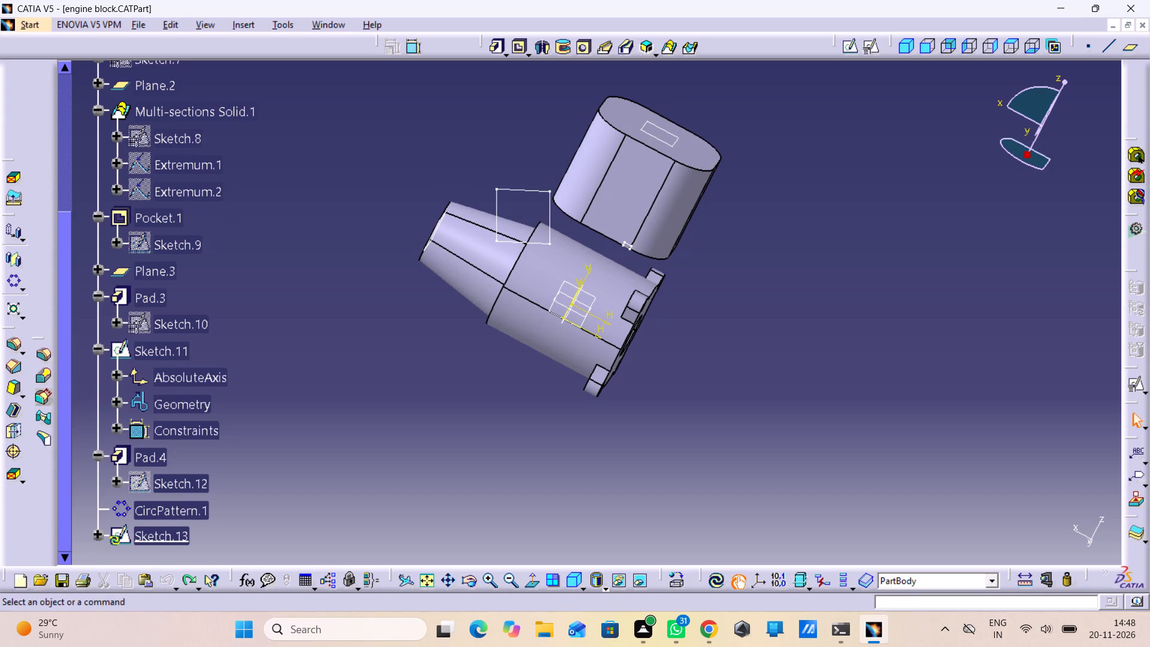
pyautogui.hotkey('ctrl', 'z')
pyautogui.hotkey('ctrl', 'z')
pyautogui.hotkey('ctrl', 'z')
pyautogui.hotkey('ctrl', 'z')
pyautogui.hotkey('ctrl', 'z')
pyautogui.hotkey('ctrl', 'z')
pyautogui.hotkey('ctrl', 'z')
pyautogui.hotkey('ctrl', 'z')
pyautogui.hotkey('ctrl', 'z')
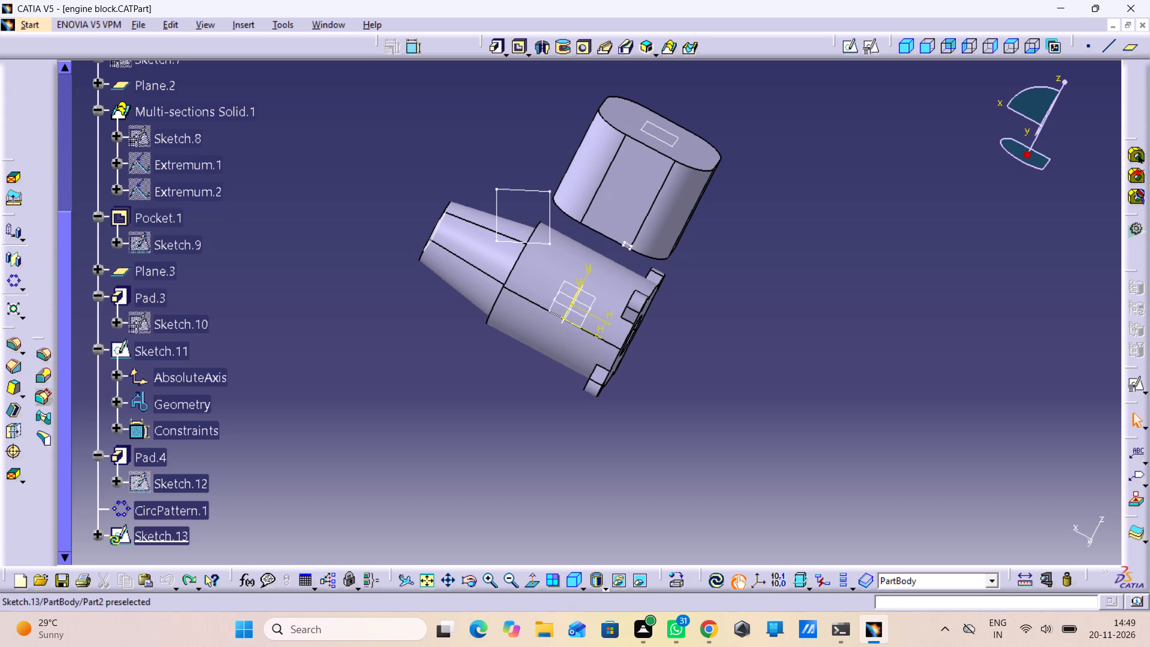
# Delete Sketch.13, the leftover profile sketch of the tilted pad.
pyautogui.rightClick(117, 539)
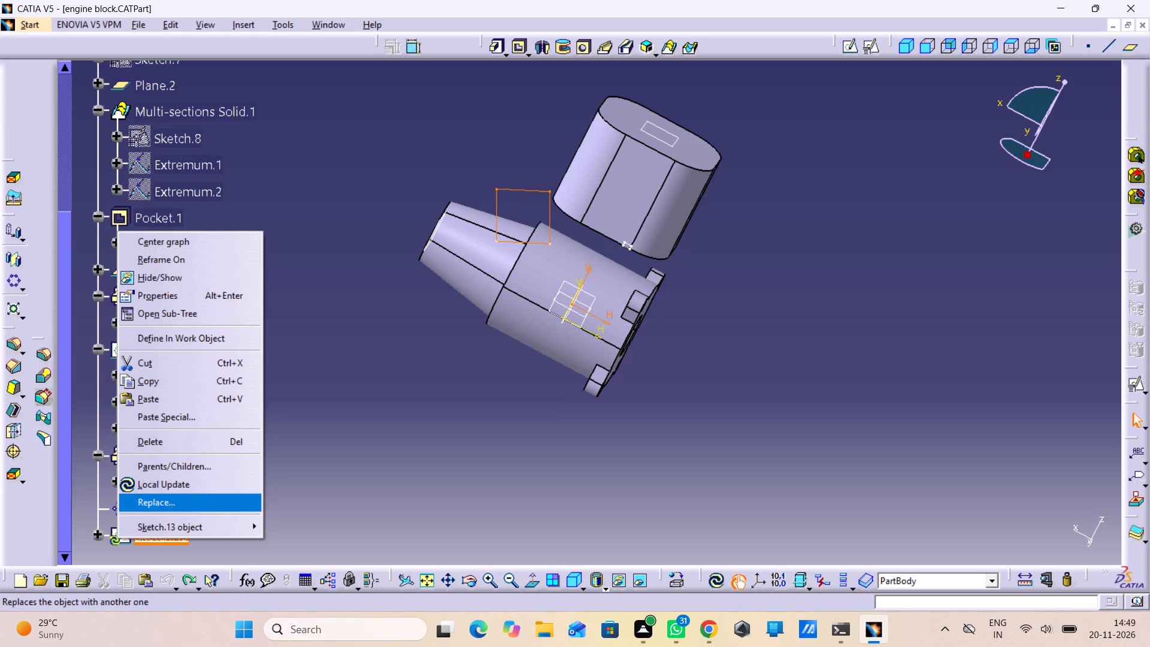
pyautogui.click(161, 434)
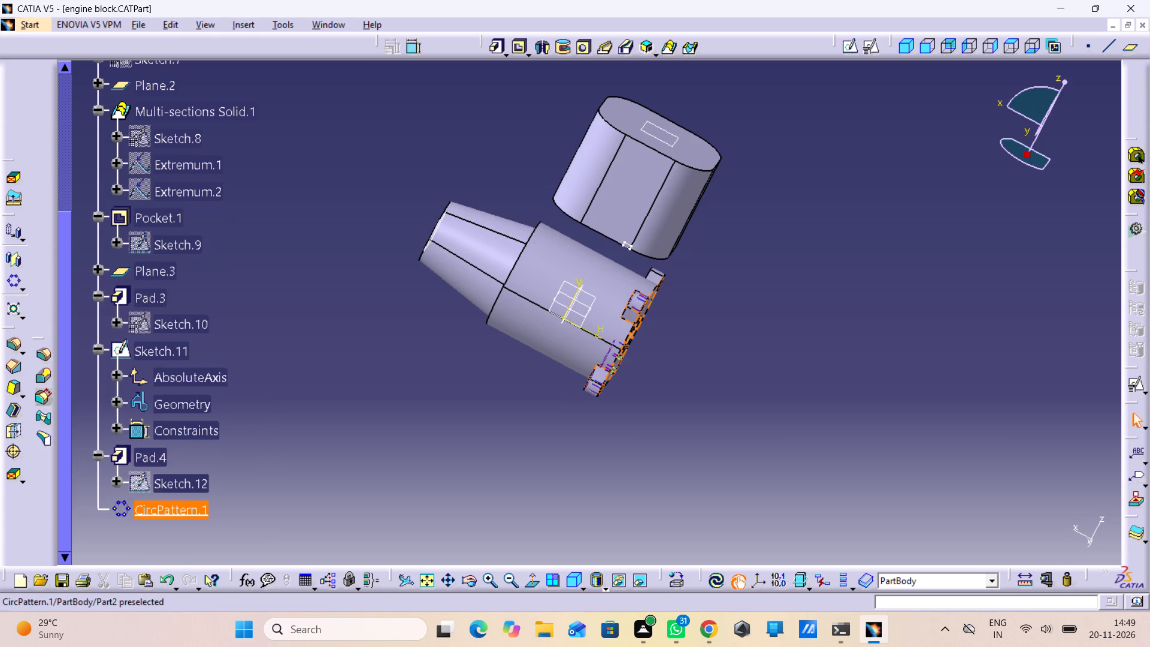
# Hide the horizontal and vertical direction axes of Sketch.11.
pyautogui.rightClick(592, 333)
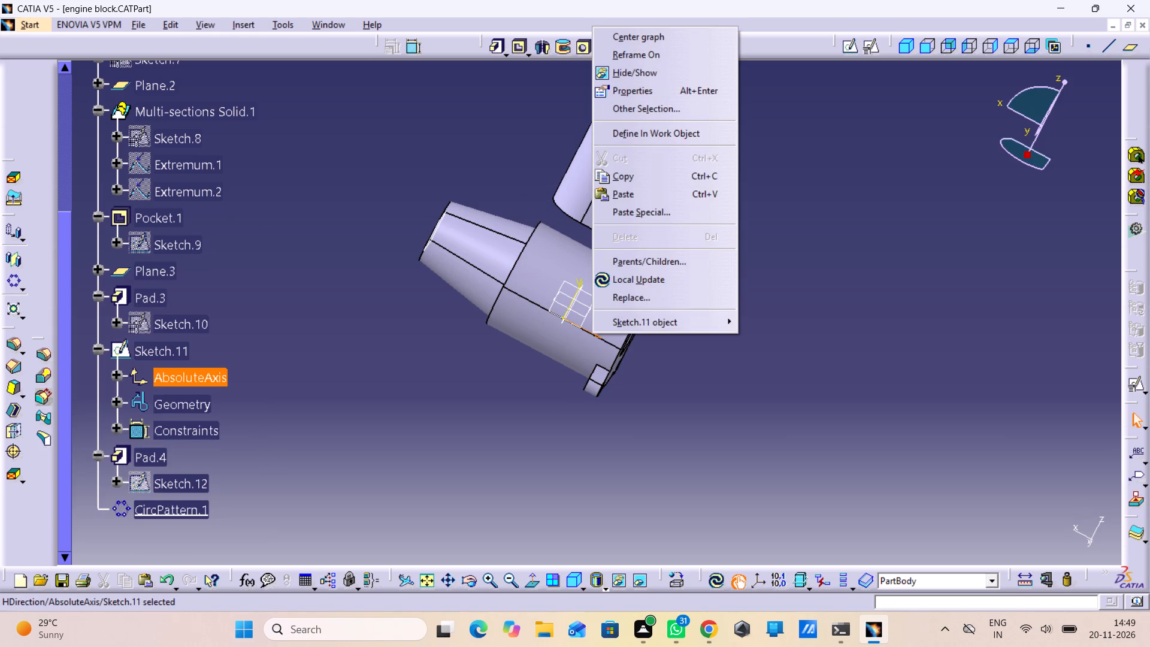
pyautogui.click(635, 69)
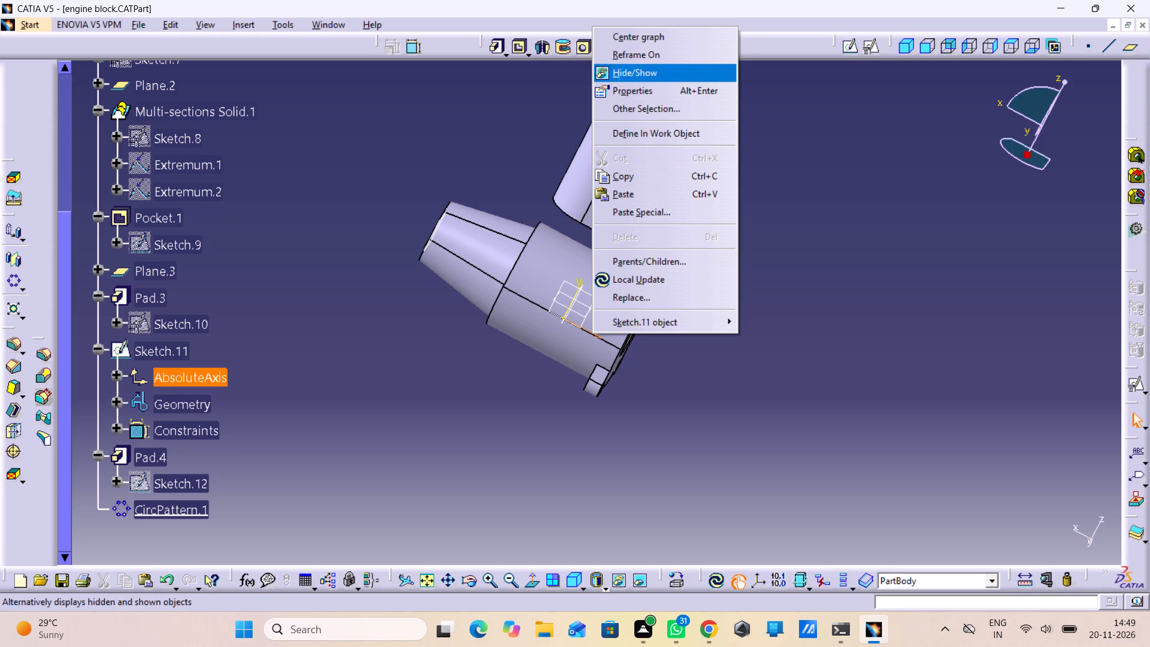
pyautogui.rightClick(579, 279)
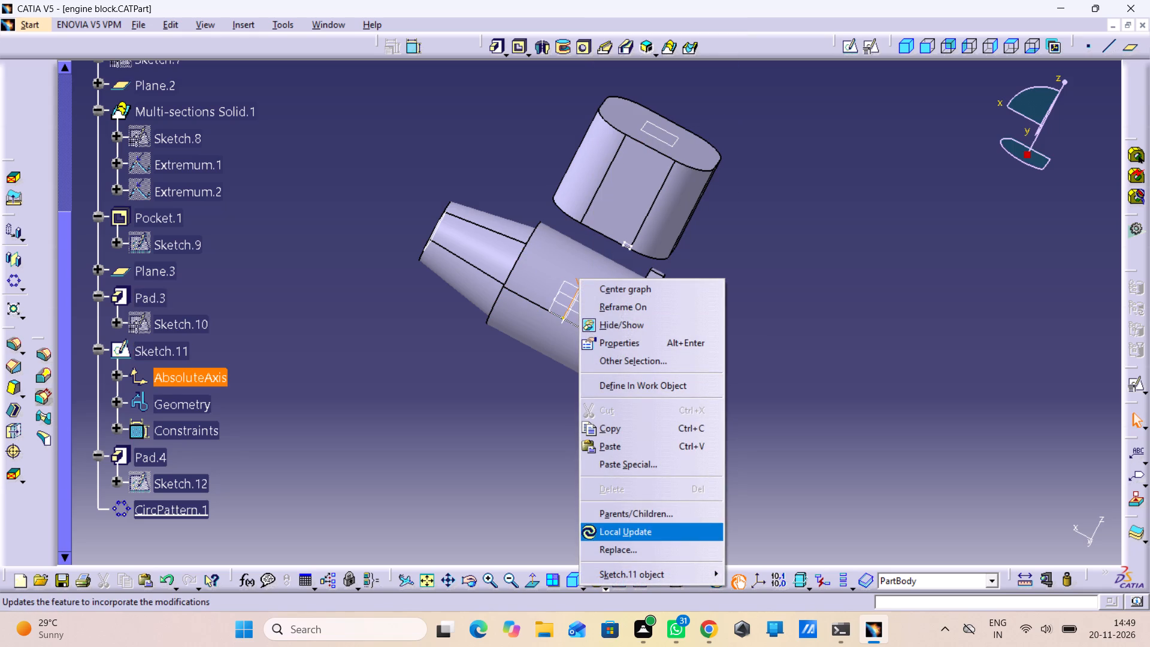
pyautogui.click(630, 331)
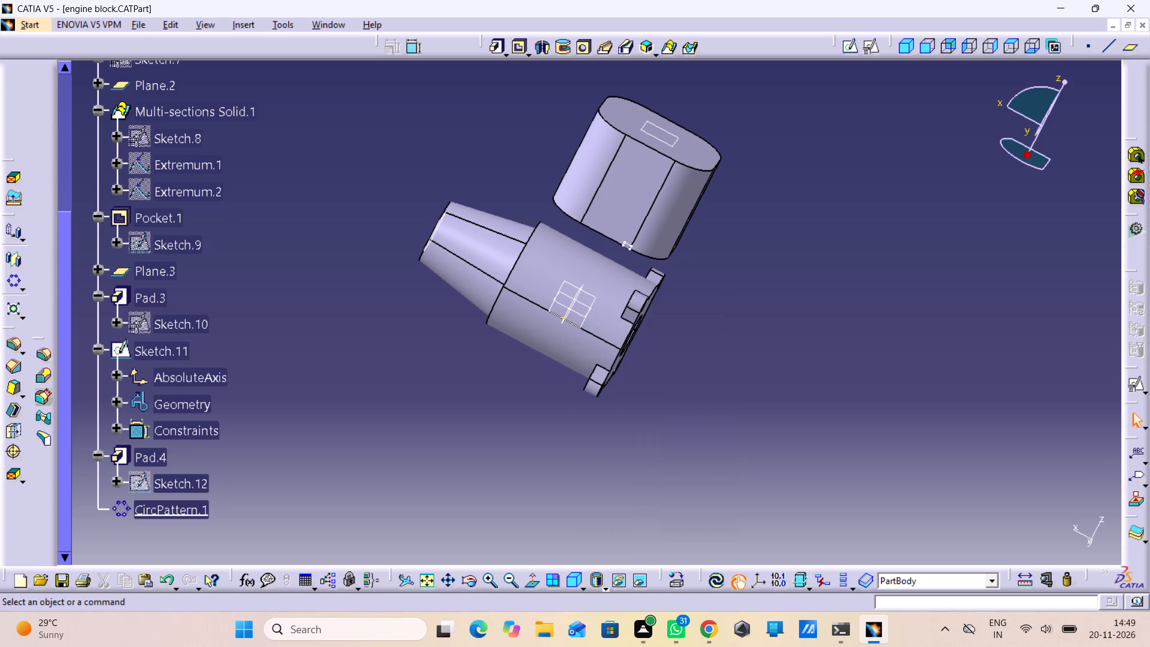
# Hide the remaining AbsoluteAxis origin point of Sketch.11 on the cylindrical housing.
pyautogui.click(745, 393)
pyautogui.moveTo(506, 416); pyautogui.dragTo(503, 253, button='middle')
pyautogui.rightClick(506, 416)
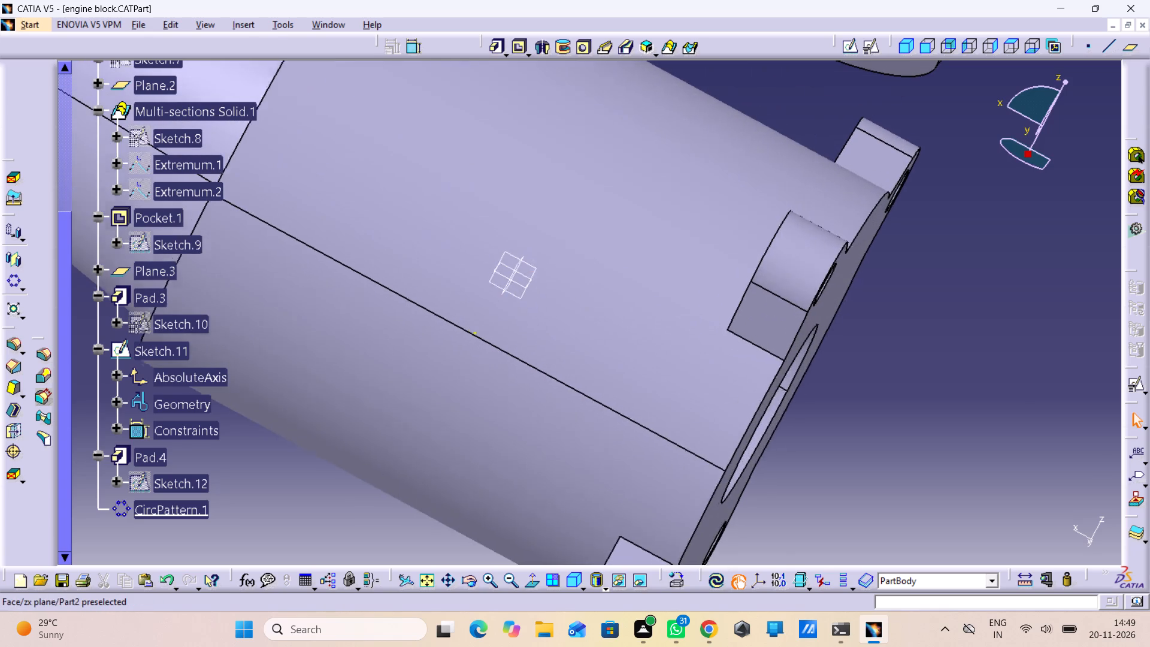
pyautogui.rightClick(476, 334)
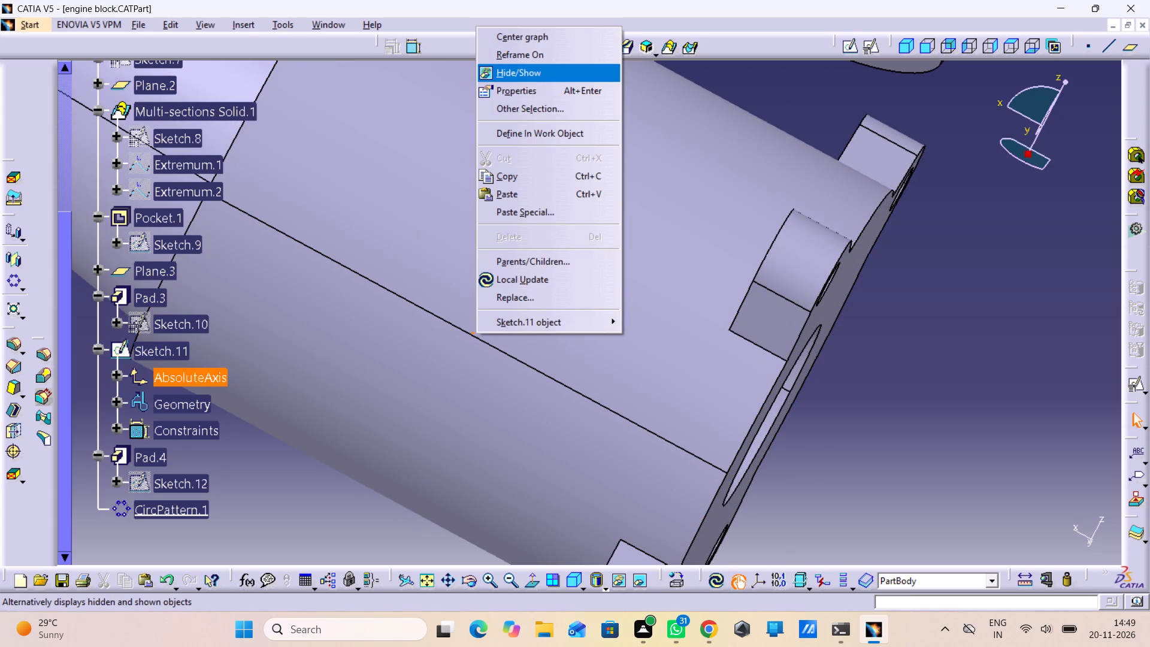
pyautogui.click(543, 65)
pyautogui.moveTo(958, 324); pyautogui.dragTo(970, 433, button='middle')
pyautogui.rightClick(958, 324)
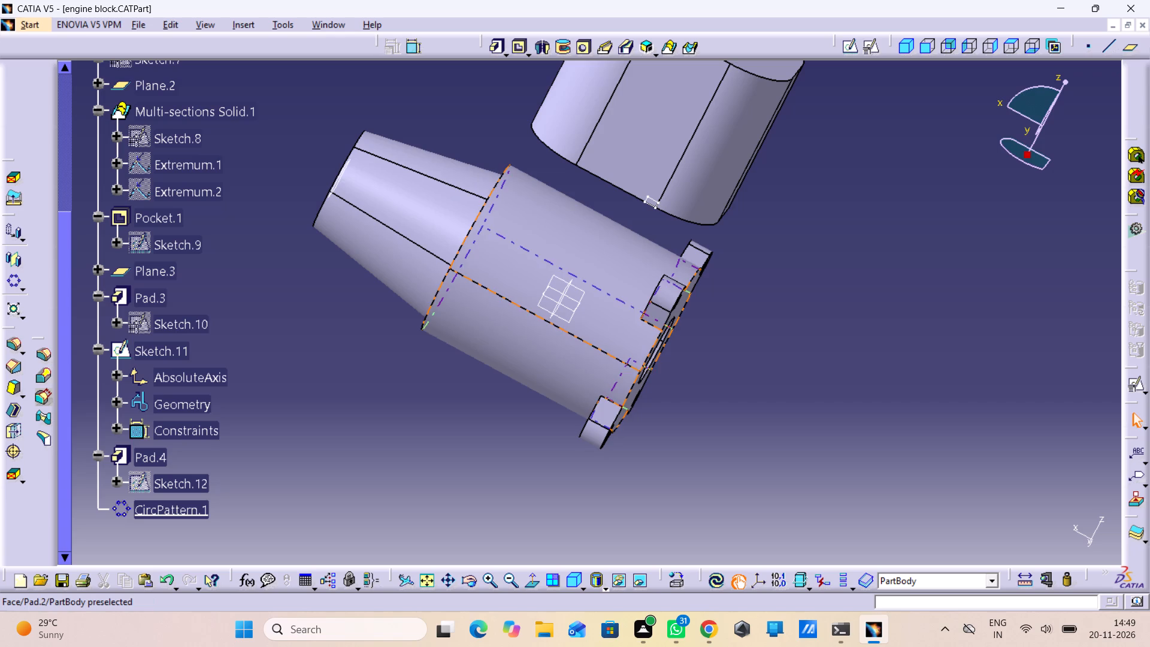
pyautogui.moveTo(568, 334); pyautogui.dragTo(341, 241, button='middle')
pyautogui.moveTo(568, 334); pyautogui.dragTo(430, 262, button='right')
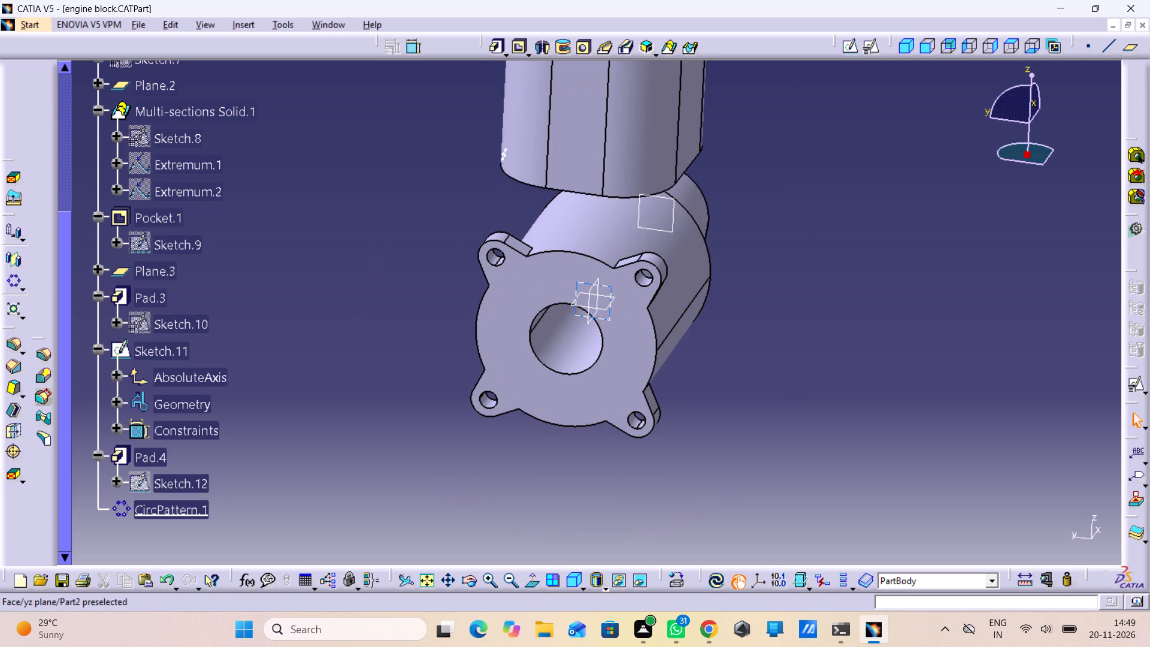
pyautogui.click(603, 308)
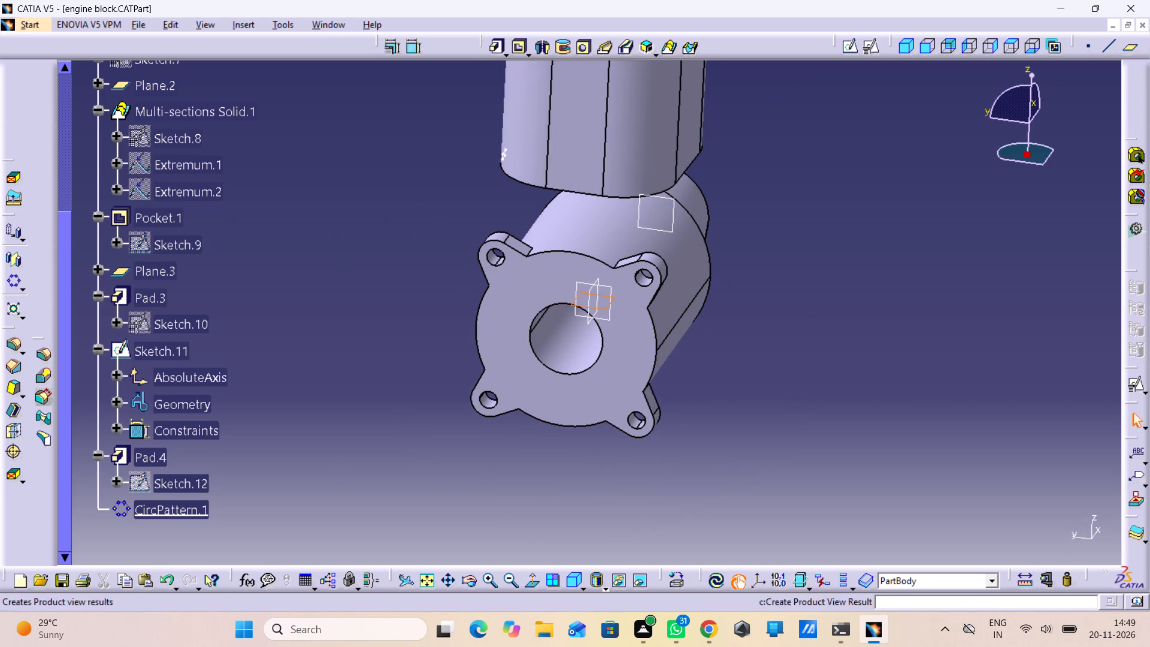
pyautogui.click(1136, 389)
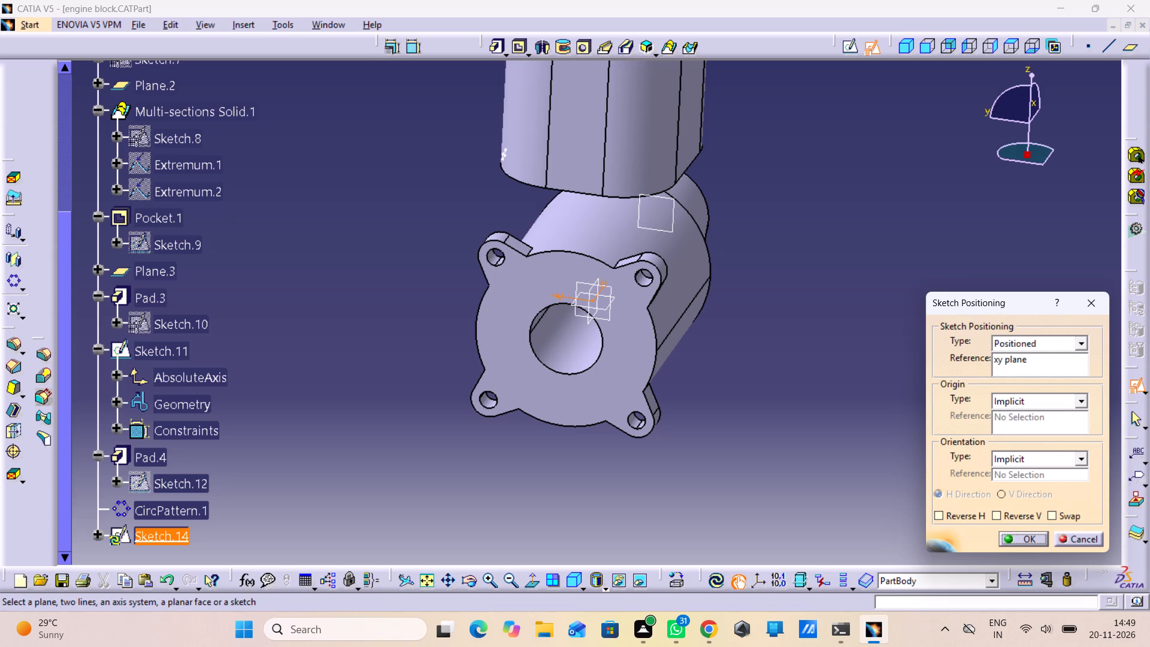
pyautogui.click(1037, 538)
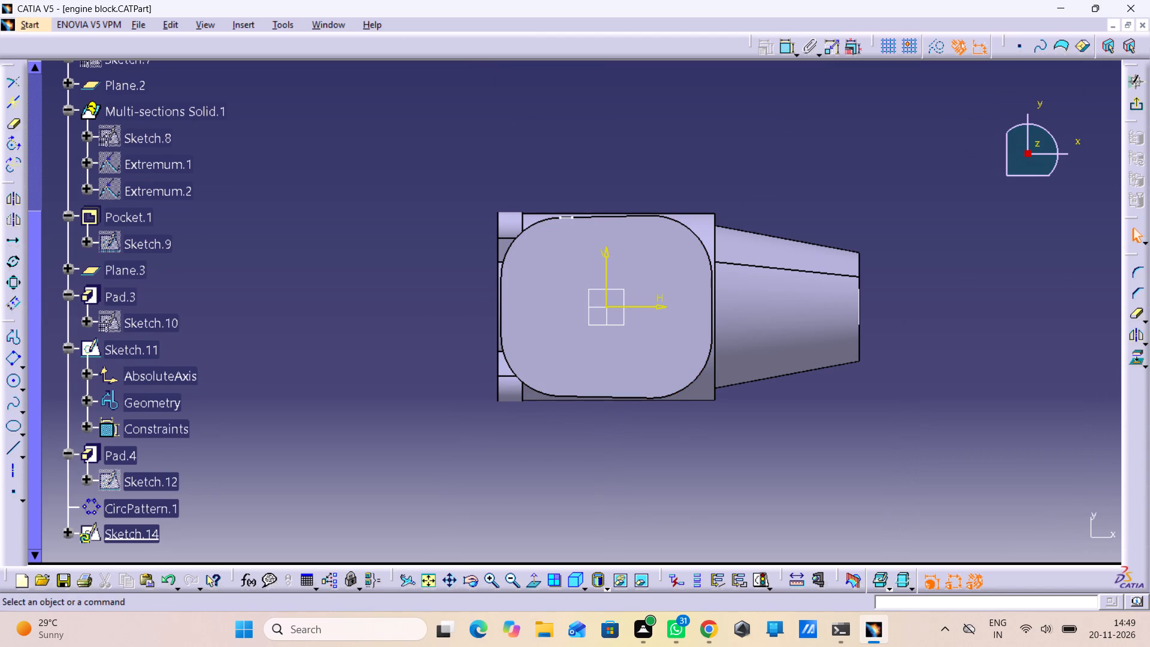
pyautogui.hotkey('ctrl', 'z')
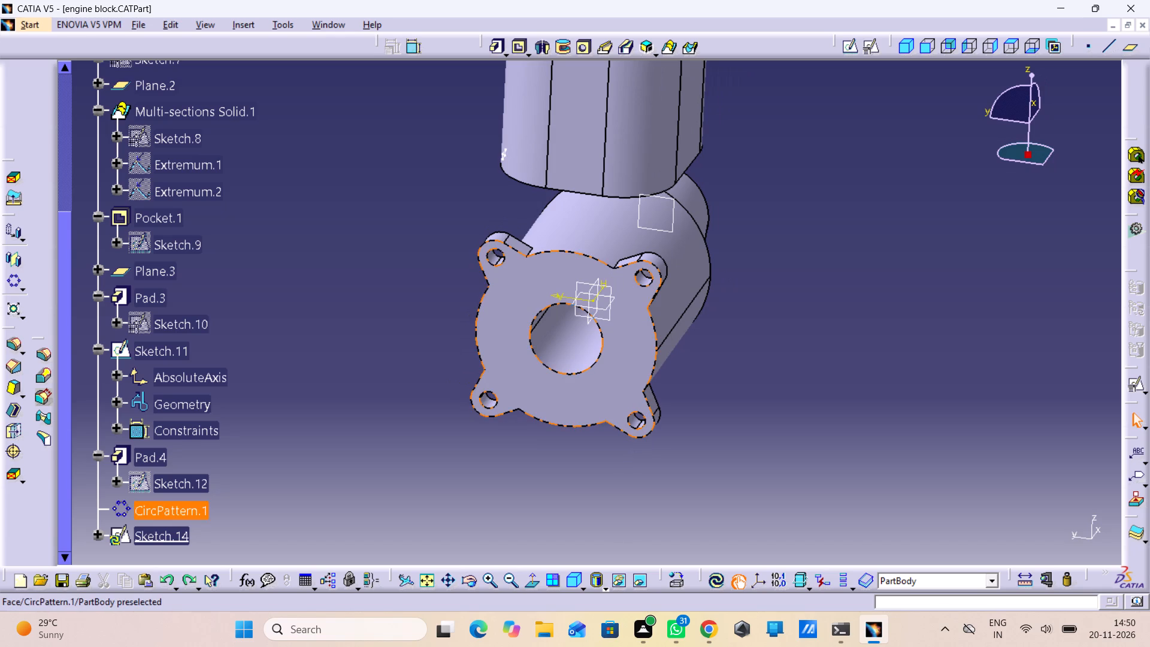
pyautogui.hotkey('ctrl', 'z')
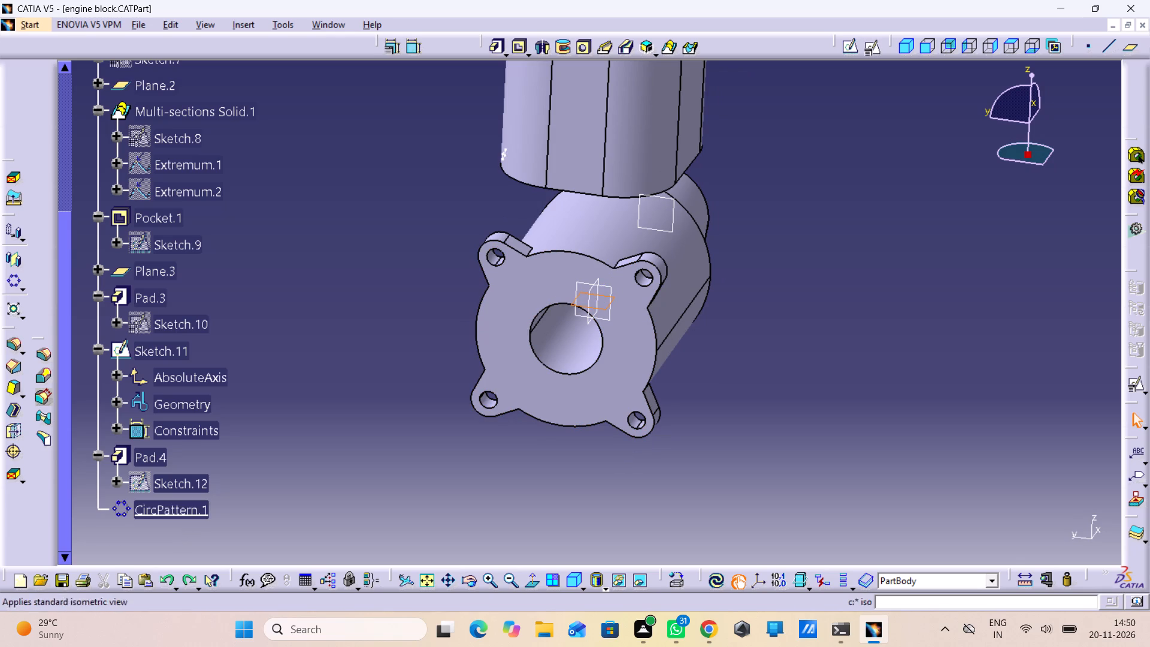
# Create a positioned sketch on the xy plane with implicit origin and orientation and the H and V axes swapped.
pyautogui.click(874, 54)
pyautogui.click(1061, 519)
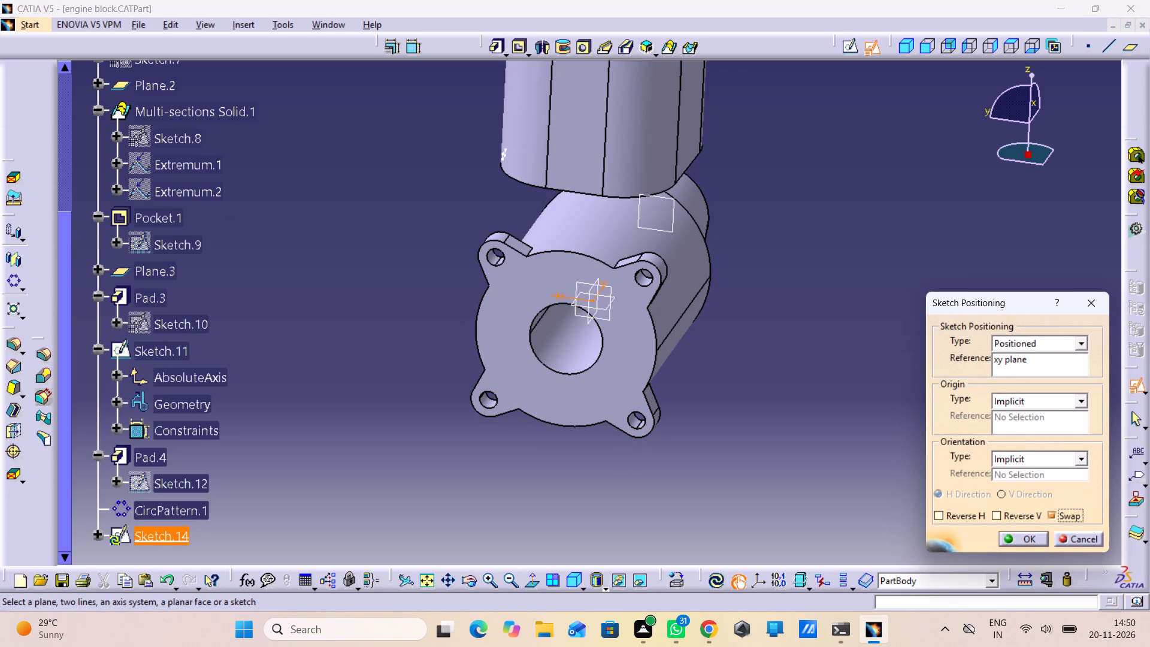
pyautogui.click(1024, 542)
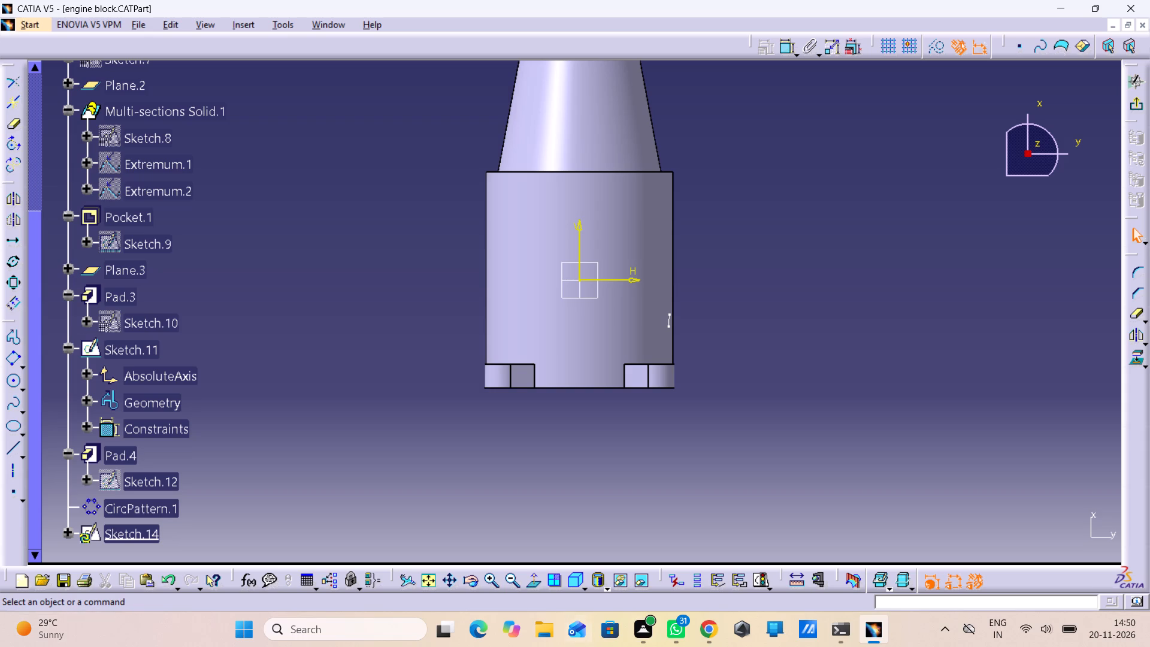
# Sketch a rectangle about 22.6 mm tall that overlaps the housing's side edge on the positive H side.
pyautogui.click(19, 364)
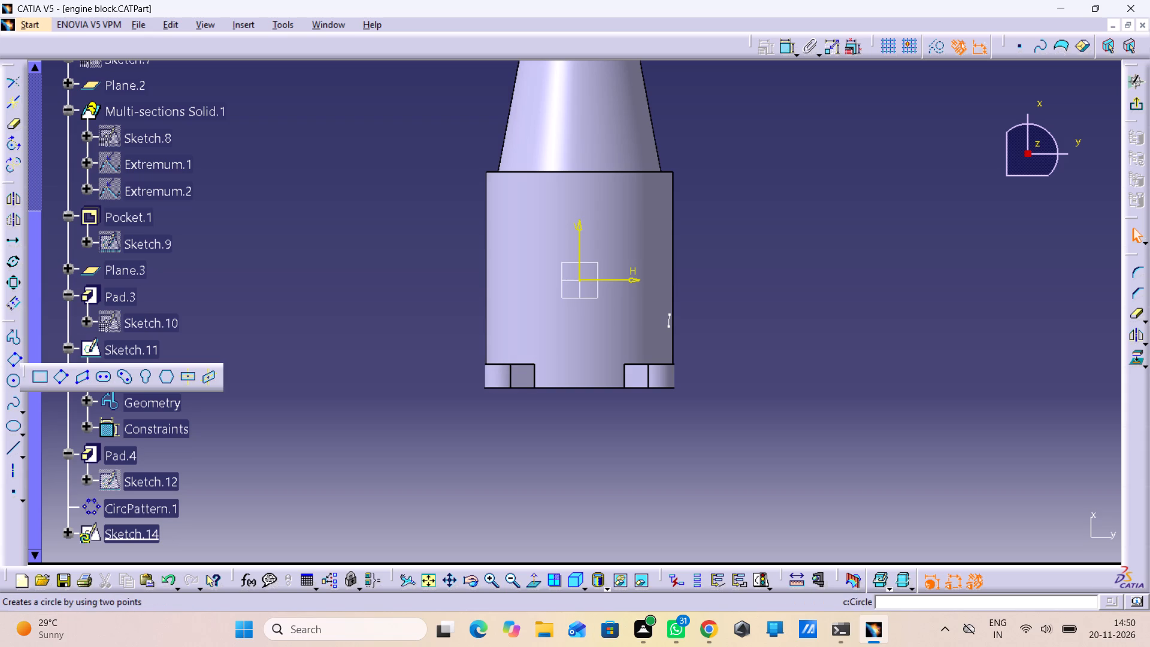
pyautogui.click(47, 383)
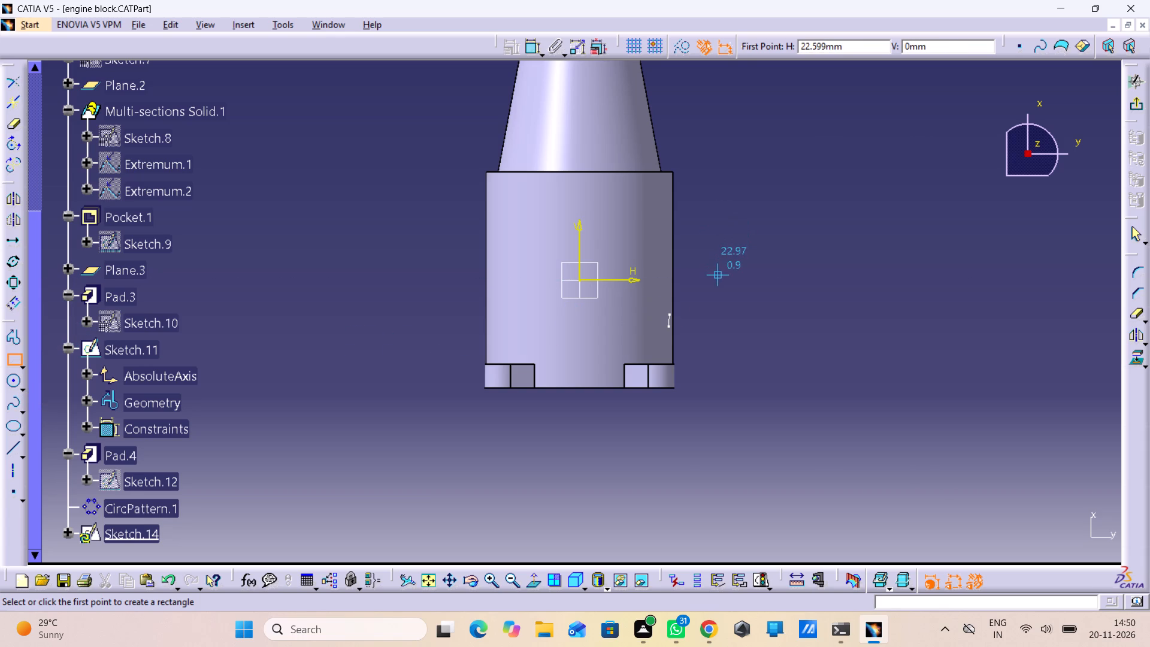
pyautogui.moveTo(733, 214); pyautogui.dragTo(731, 220)
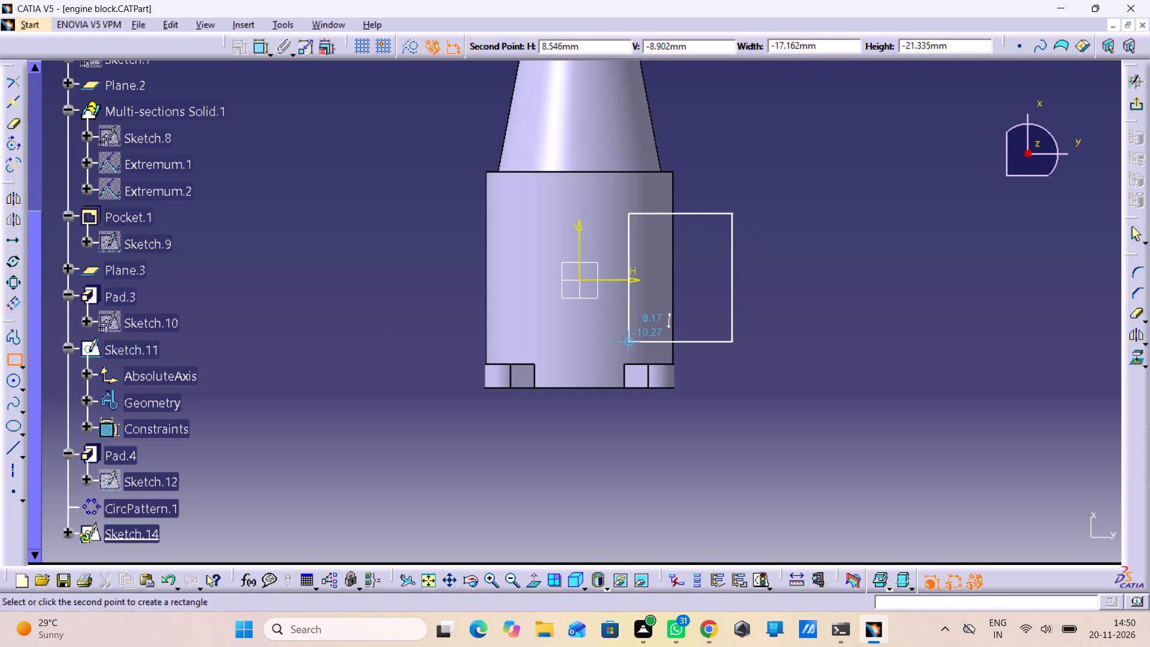
pyautogui.click(647, 352)
pyautogui.click(834, 364)
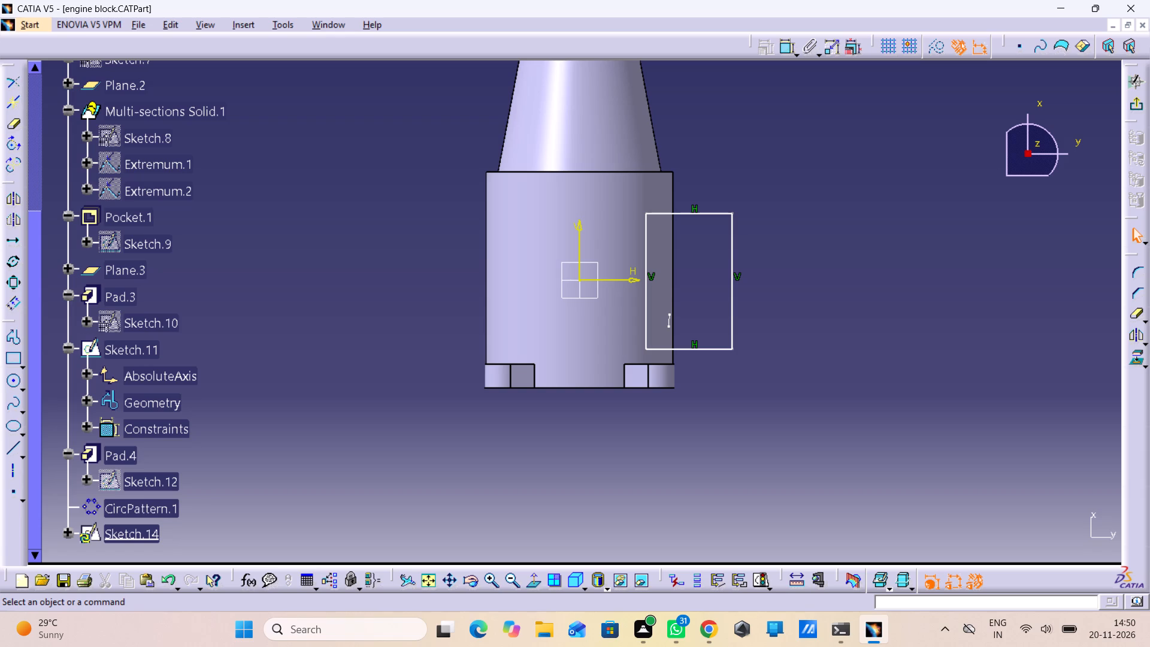
# Round the rectangle's two outer corners with a 3 mm corner radius.
pyautogui.moveTo(769, 168); pyautogui.dragTo(714, 443)
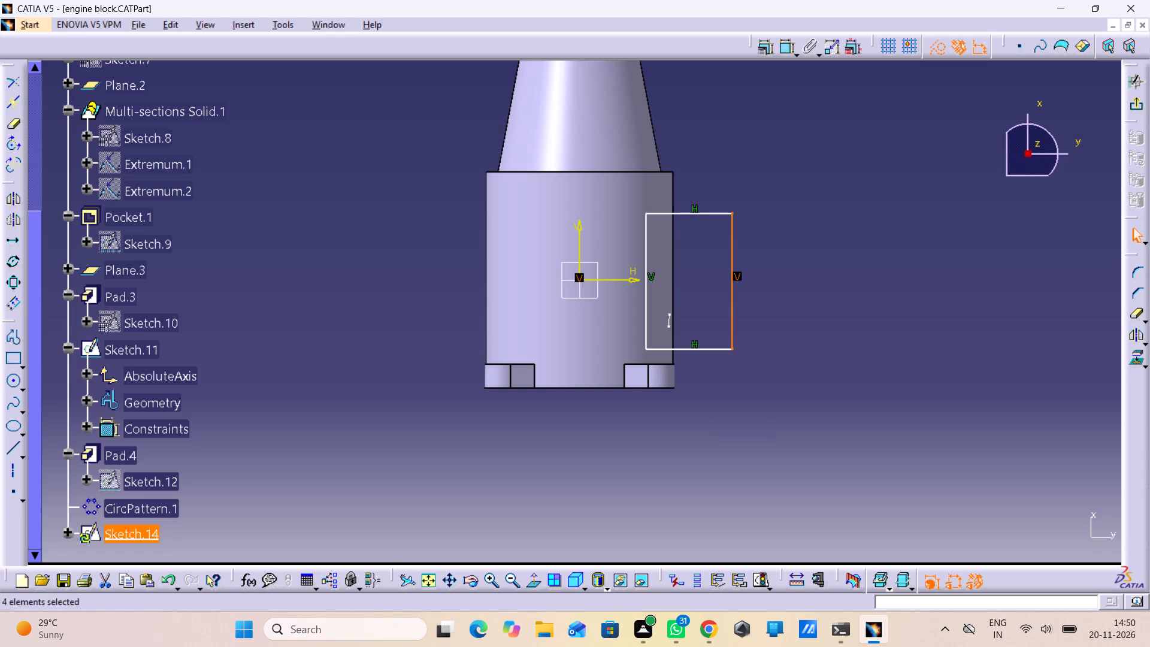
pyautogui.click(792, 267)
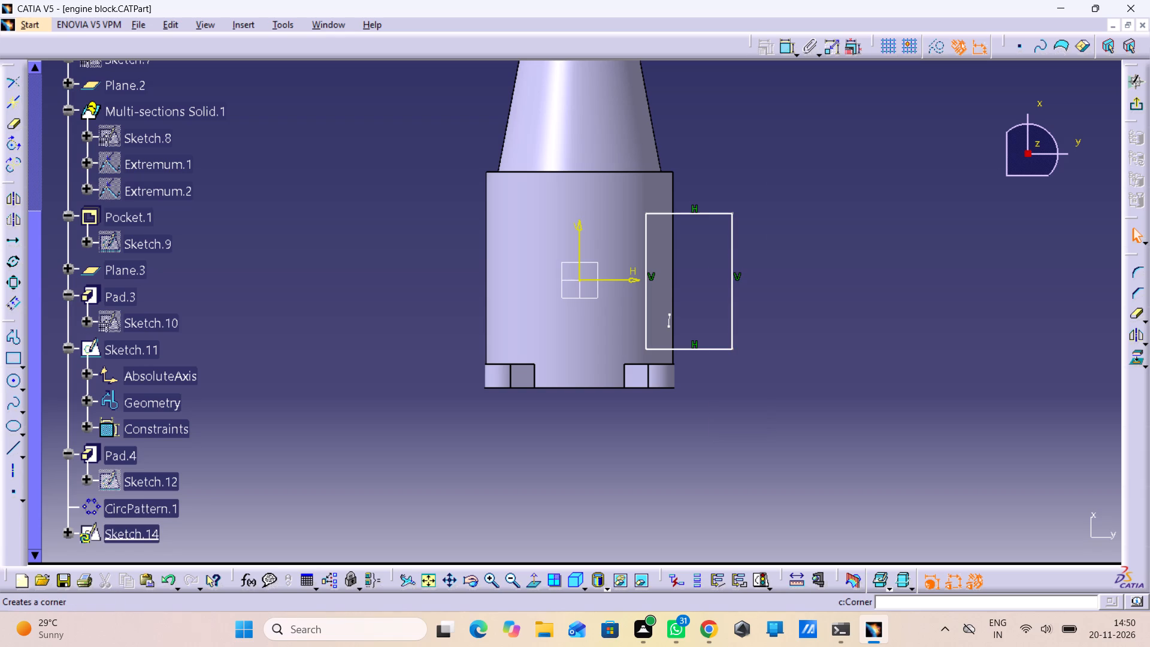
pyautogui.click(1143, 274)
pyautogui.moveTo(734, 163); pyautogui.dragTo(718, 399)
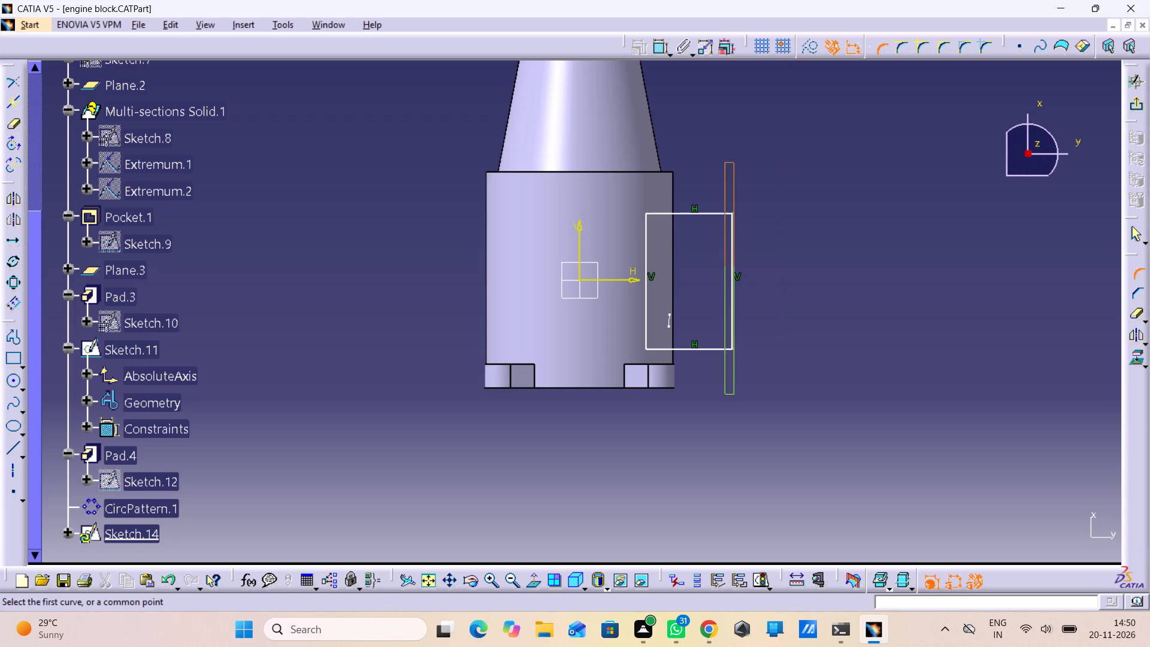
pyautogui.moveTo(718, 399); pyautogui.dragTo(711, 402)
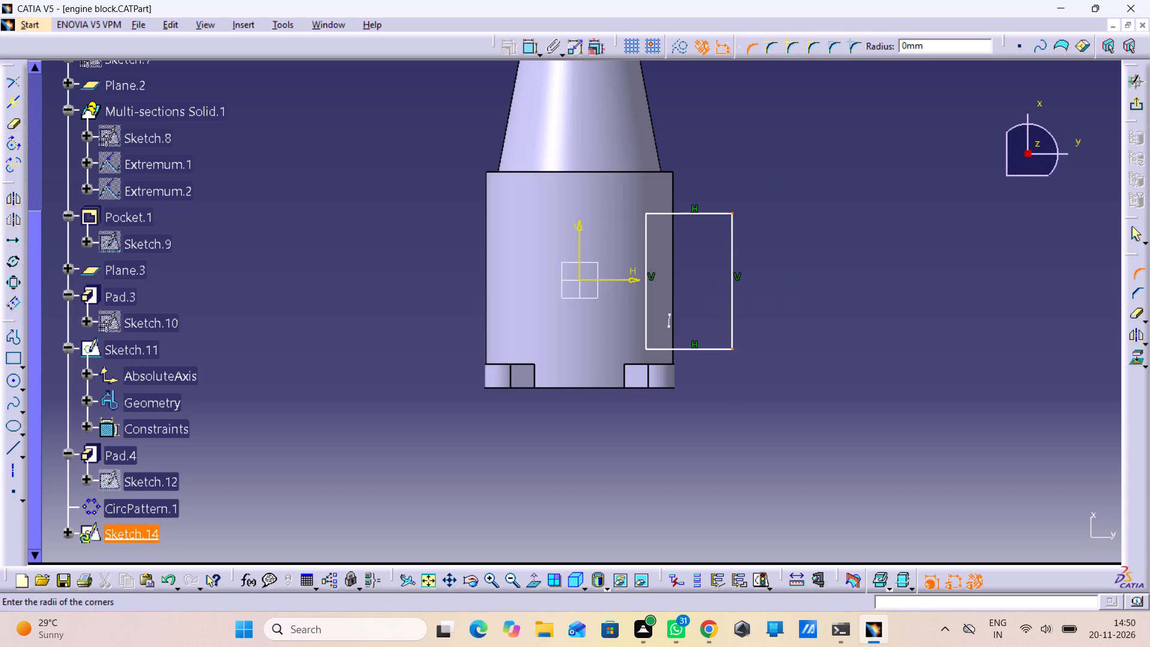
pyautogui.press('3')
pyautogui.press('Return')
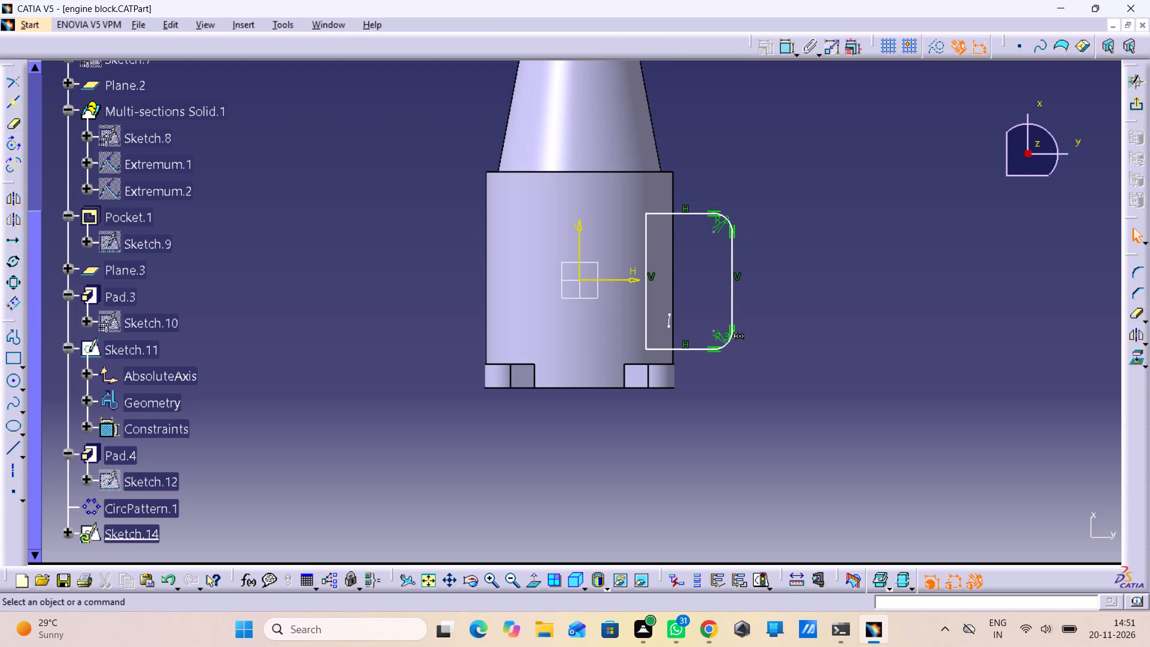
# Dimension the distance between the profile's two horizontal sides and set it to 31 mm.
pyautogui.doubleClick(786, 50)
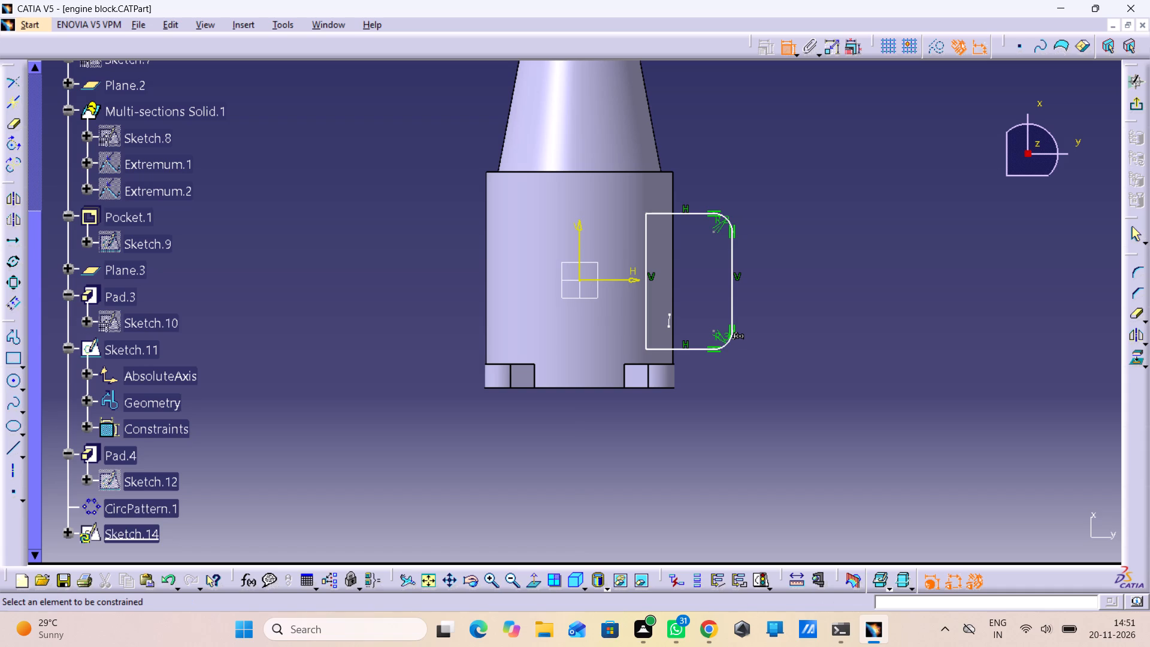
pyautogui.click(695, 212)
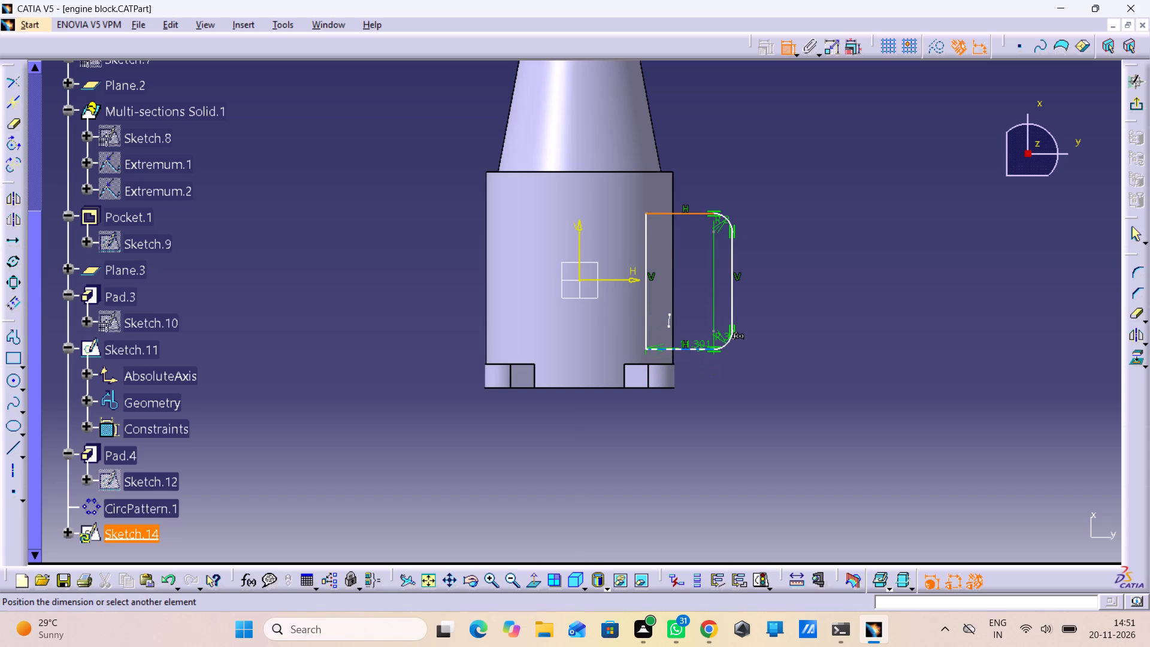
pyautogui.click(691, 349)
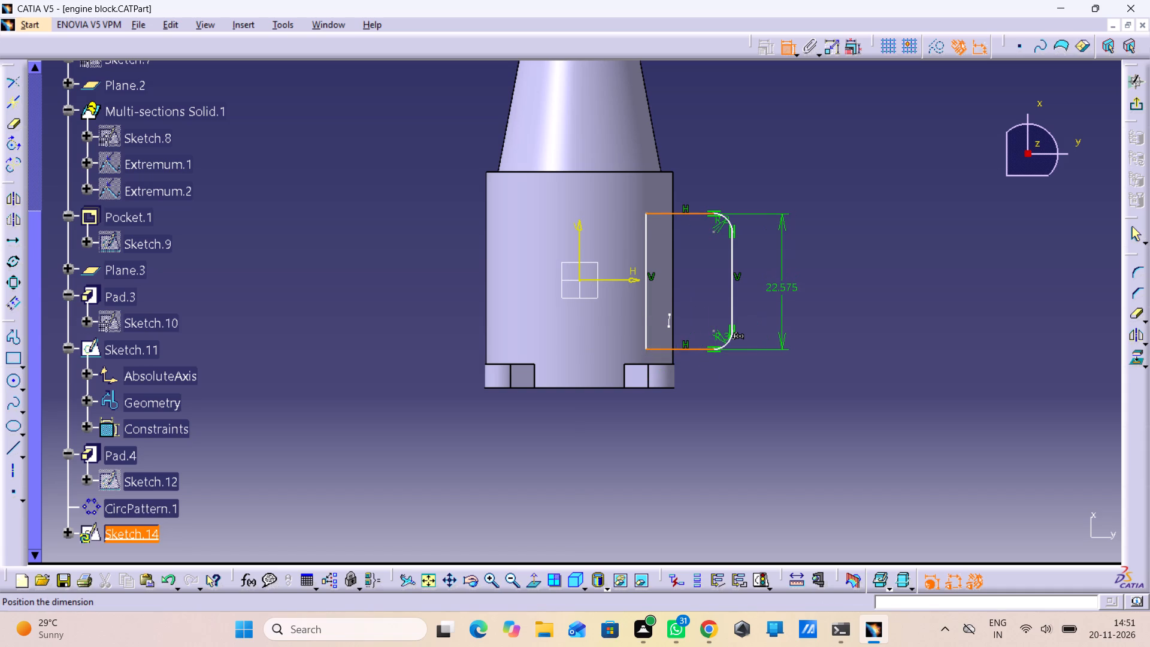
pyautogui.click(783, 292)
pyautogui.doubleClick(778, 282)
pyautogui.write('31')
pyautogui.press('Return')
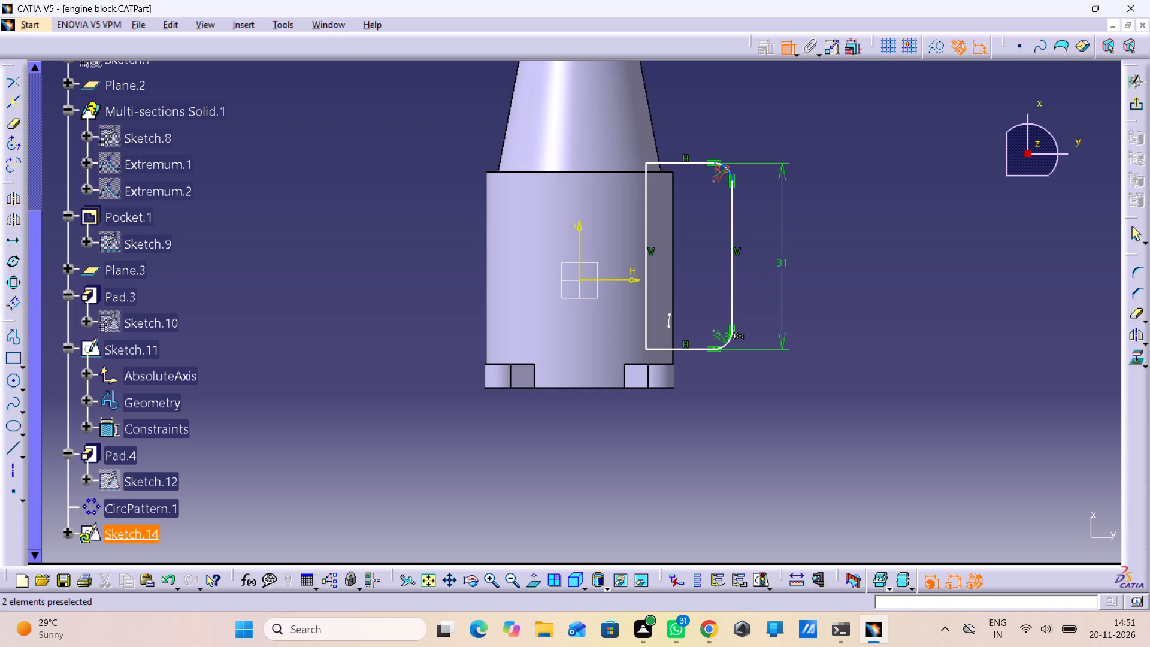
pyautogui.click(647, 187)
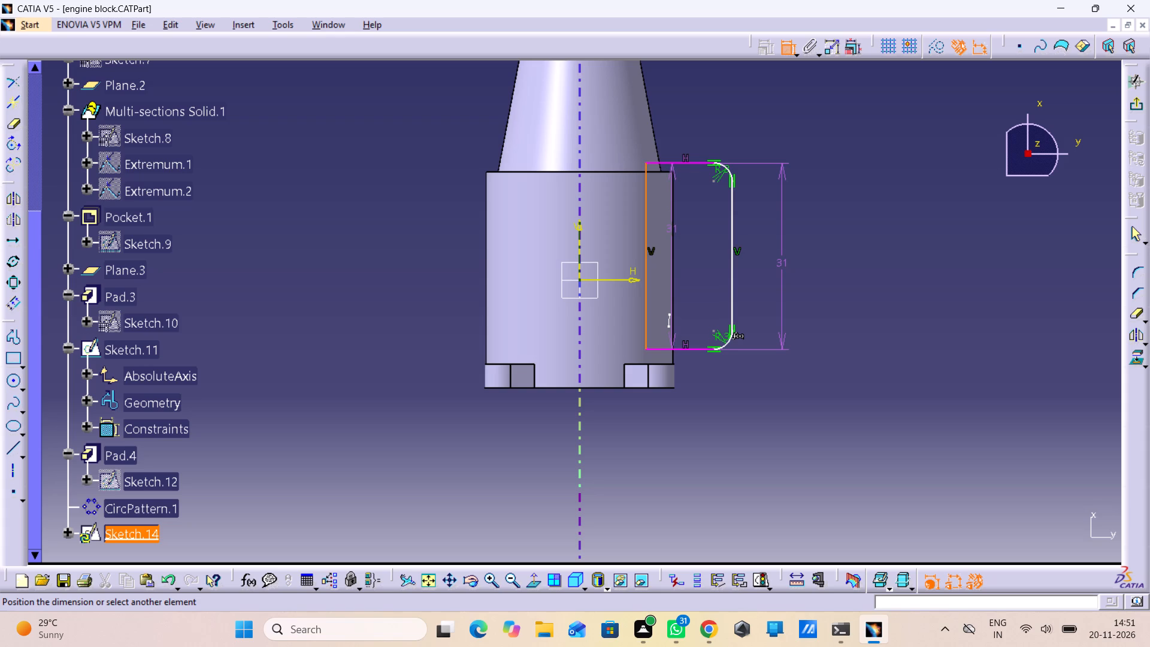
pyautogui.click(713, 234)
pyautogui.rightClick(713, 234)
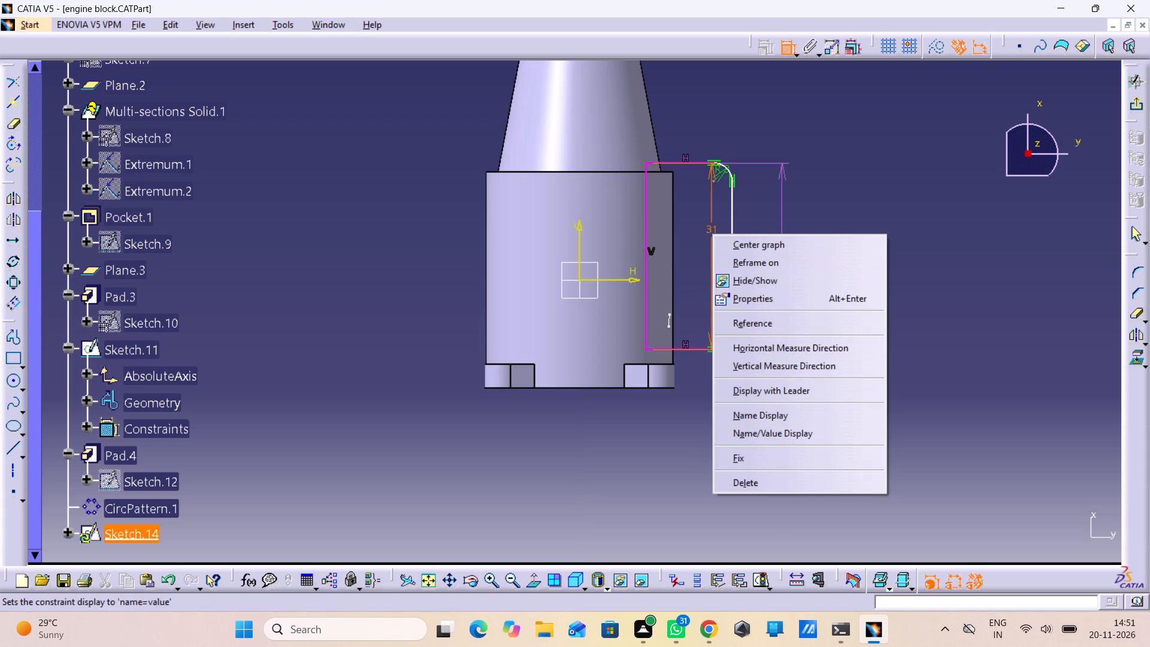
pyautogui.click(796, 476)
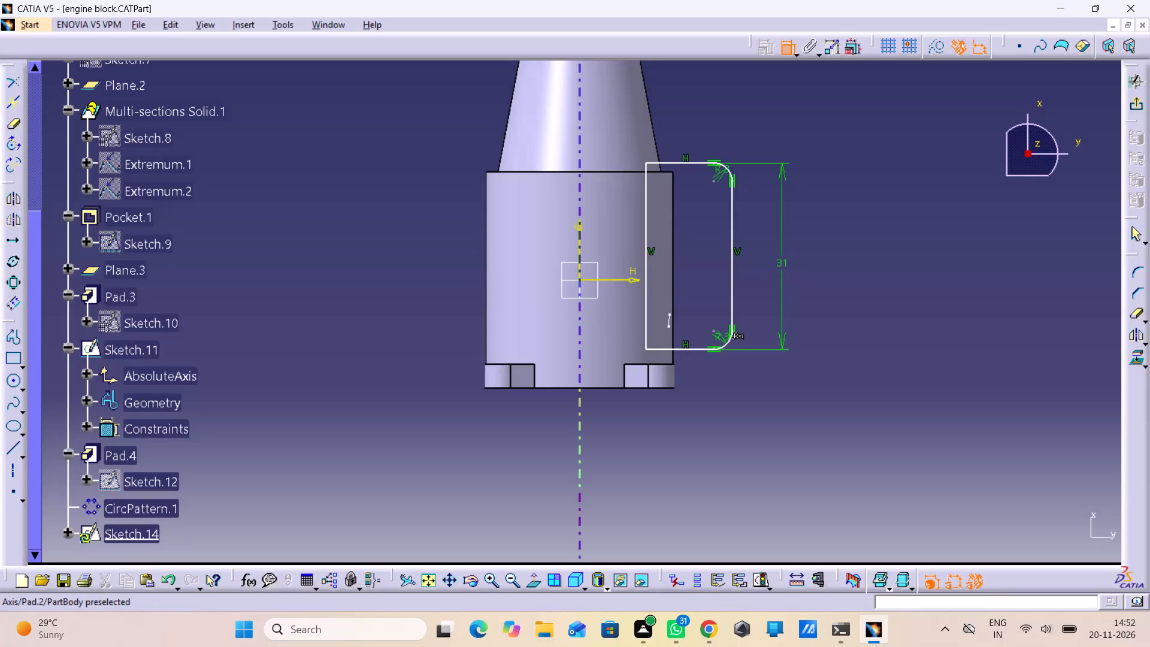
# Dimension the profile's outer vertical side from the vertical axis and set the distance to 22 mm.
pyautogui.click(576, 255)
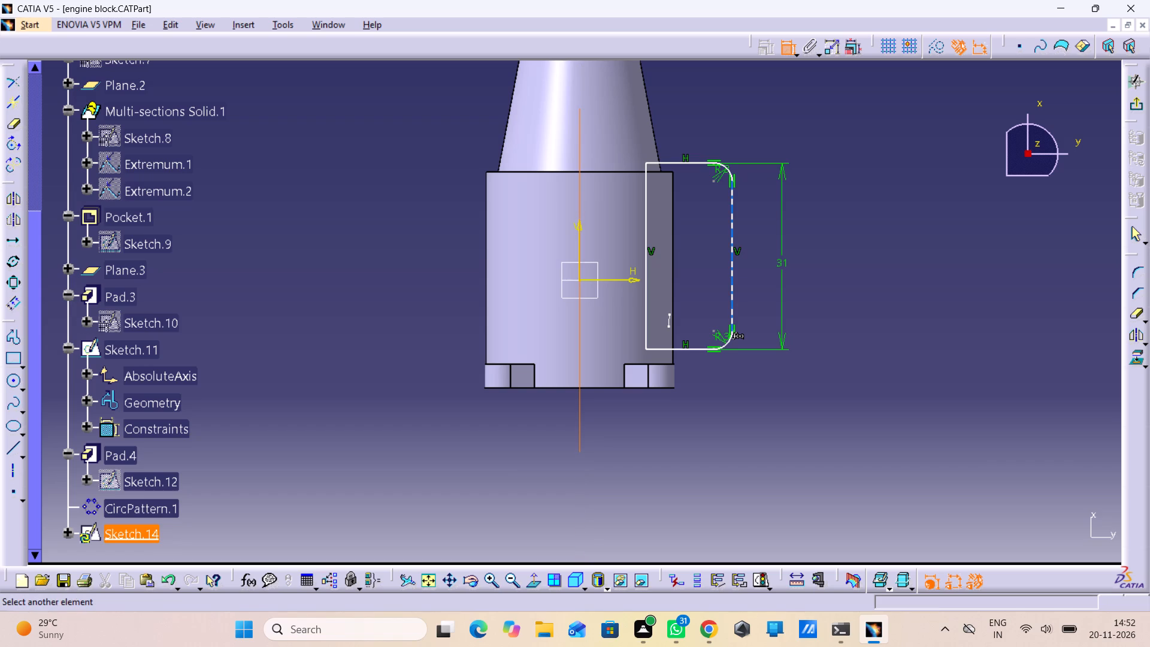
pyautogui.moveTo(731, 211); pyautogui.dragTo(731, 222)
pyautogui.click(682, 252)
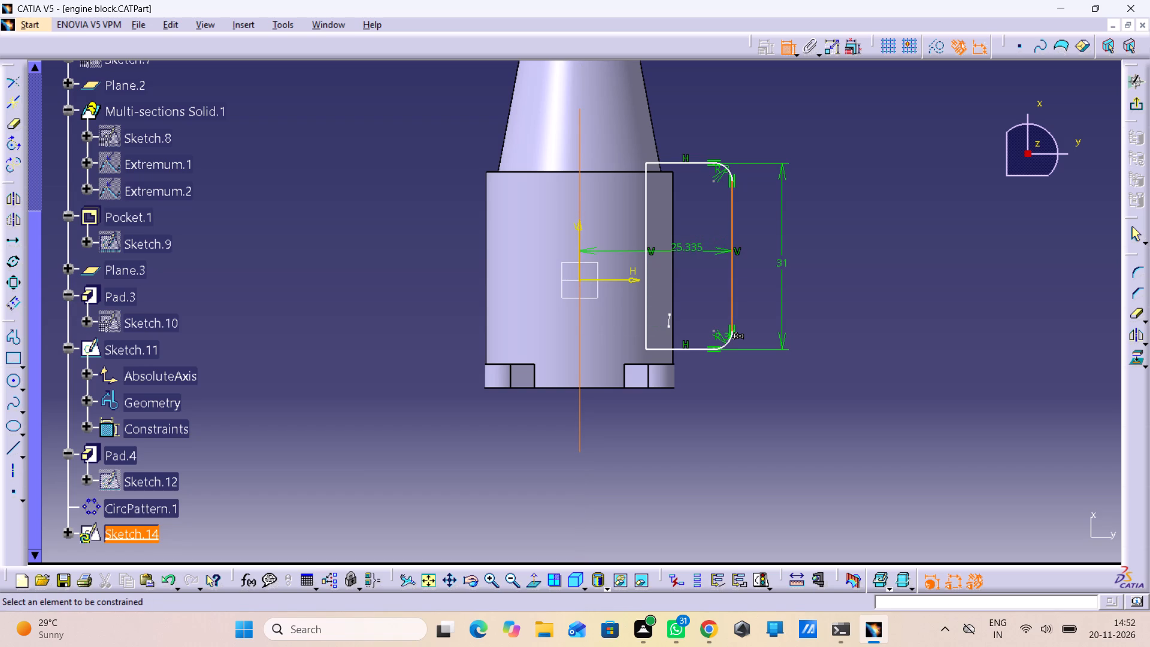
pyautogui.doubleClick(680, 248)
pyautogui.write('22')
pyautogui.press('Return')
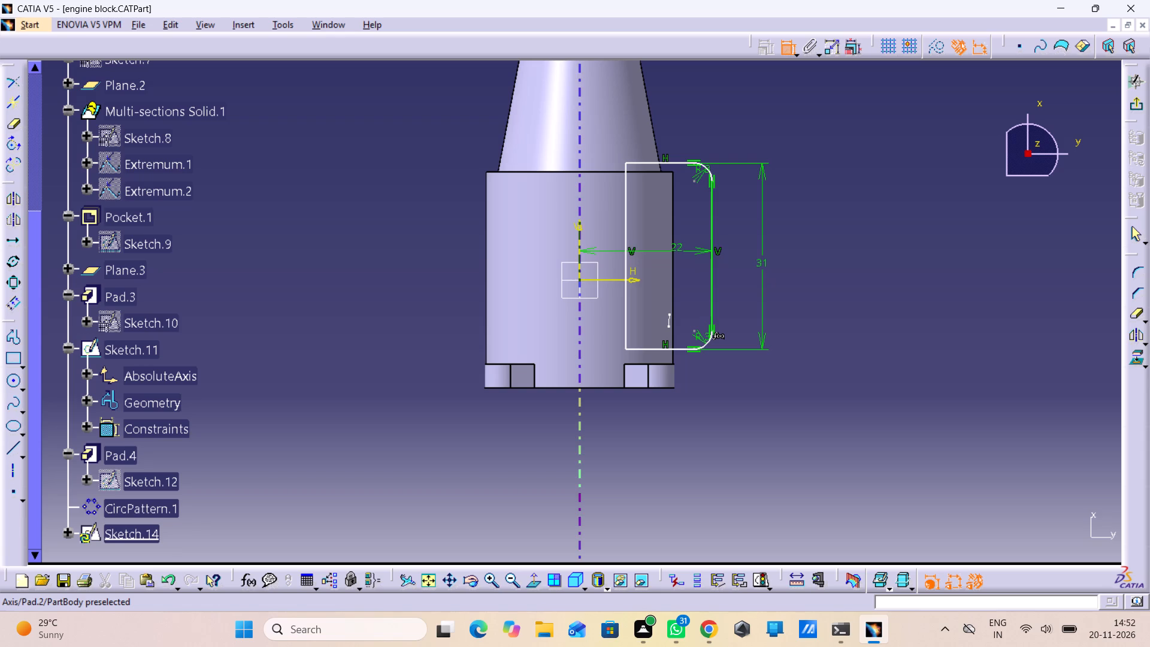
# Constrain the profile's two horizontal sides symmetric about the sketch's horizontal axis.
pyautogui.click(661, 160)
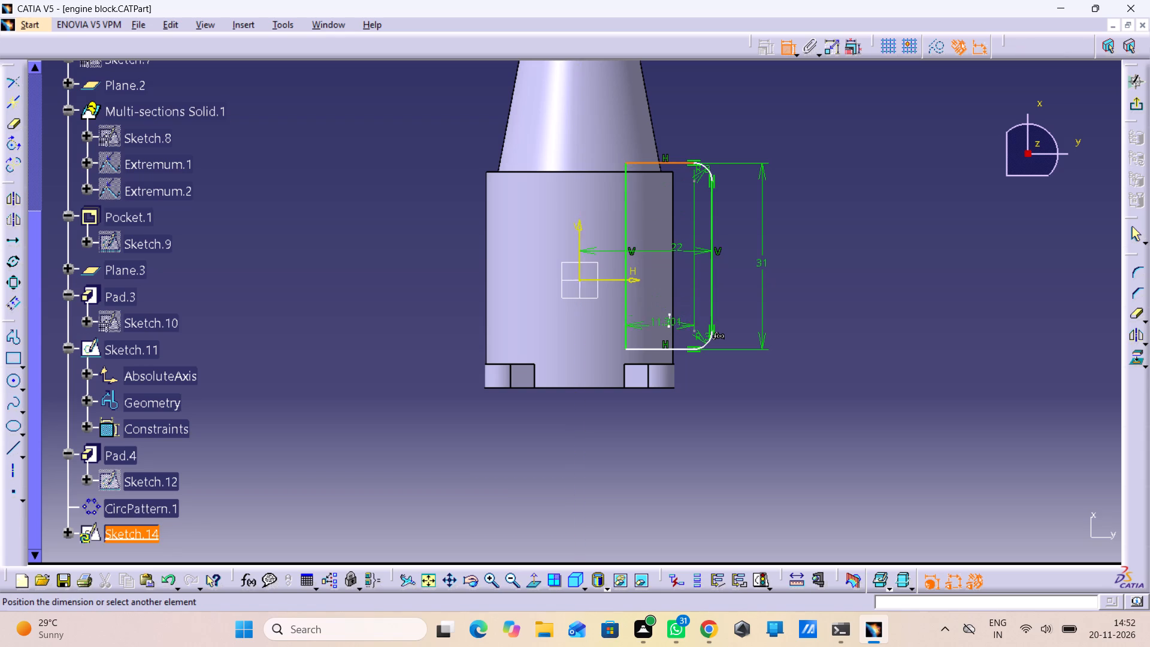
pyautogui.click(655, 350)
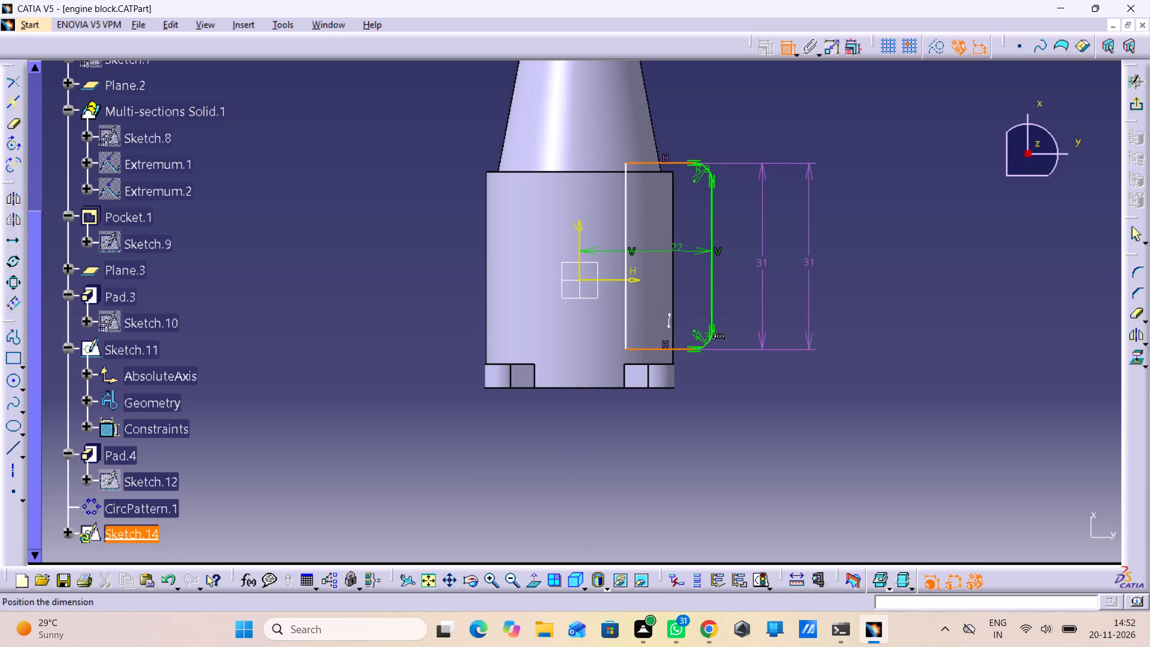
pyautogui.rightClick(810, 266)
pyautogui.click(869, 404)
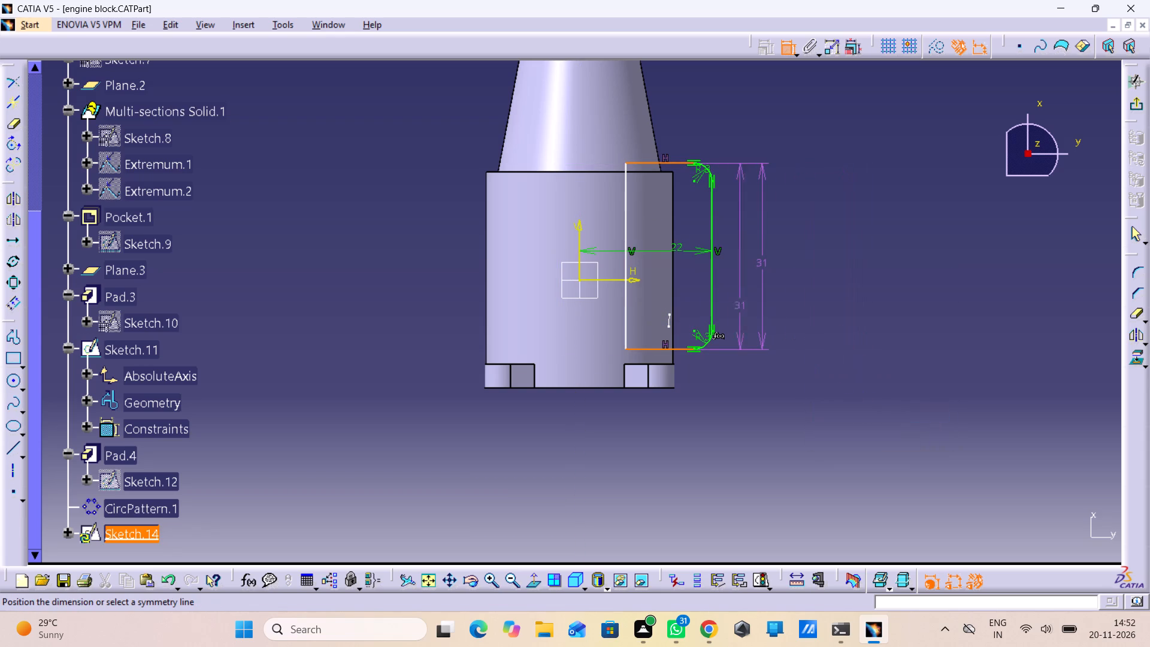
pyautogui.click(632, 283)
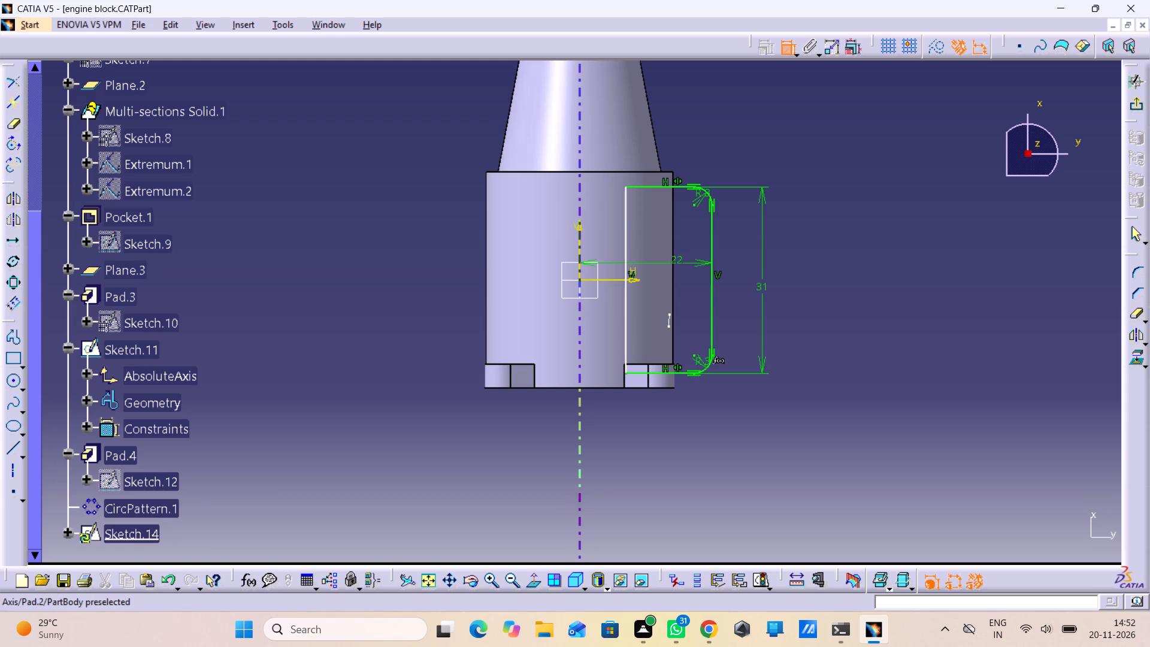
# Draw a small circle inside the flange profile near its upper end, centred about 9 mm from the outer vertical side.
pyautogui.doubleClick(10, 375)
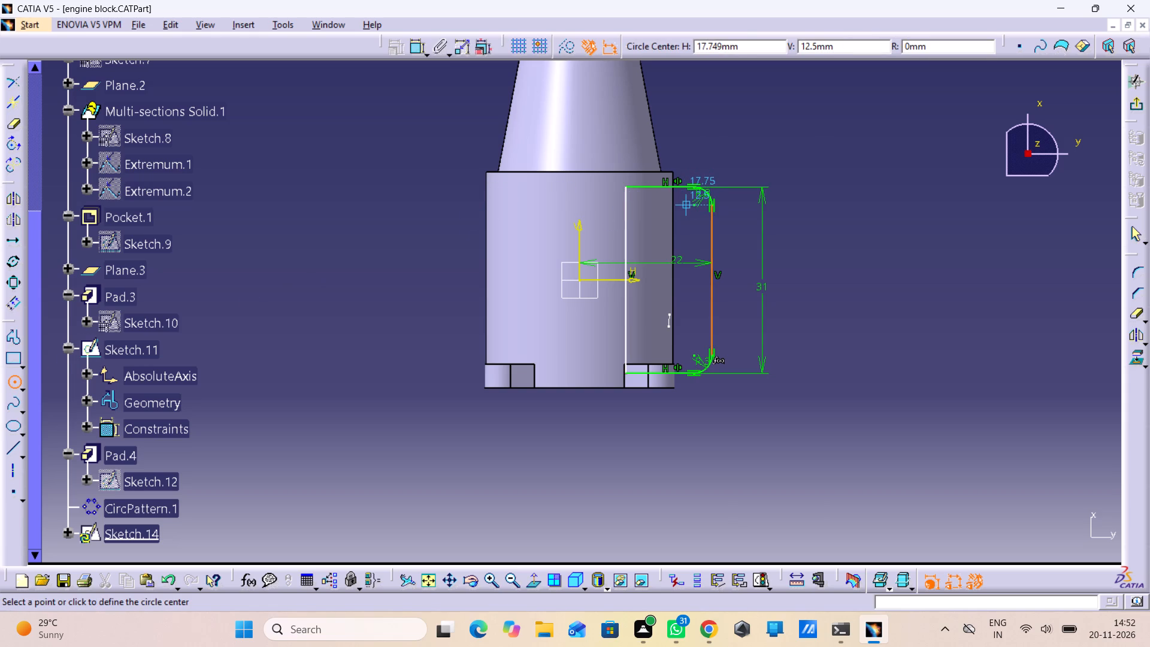
pyautogui.click(658, 210)
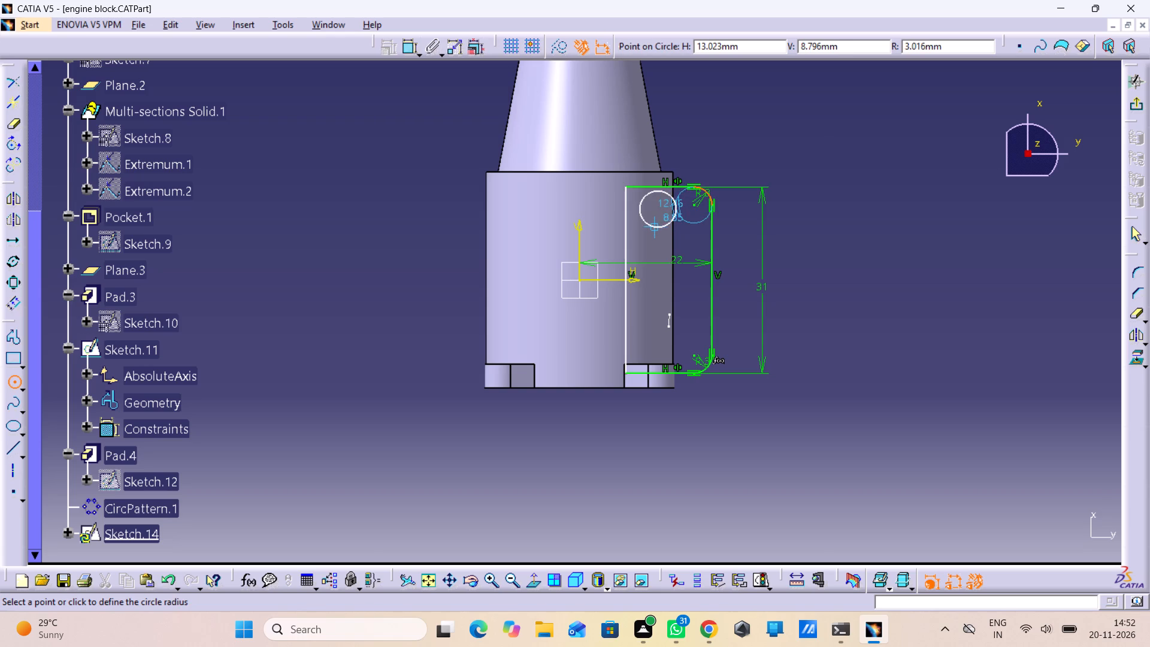
pyautogui.click(653, 218)
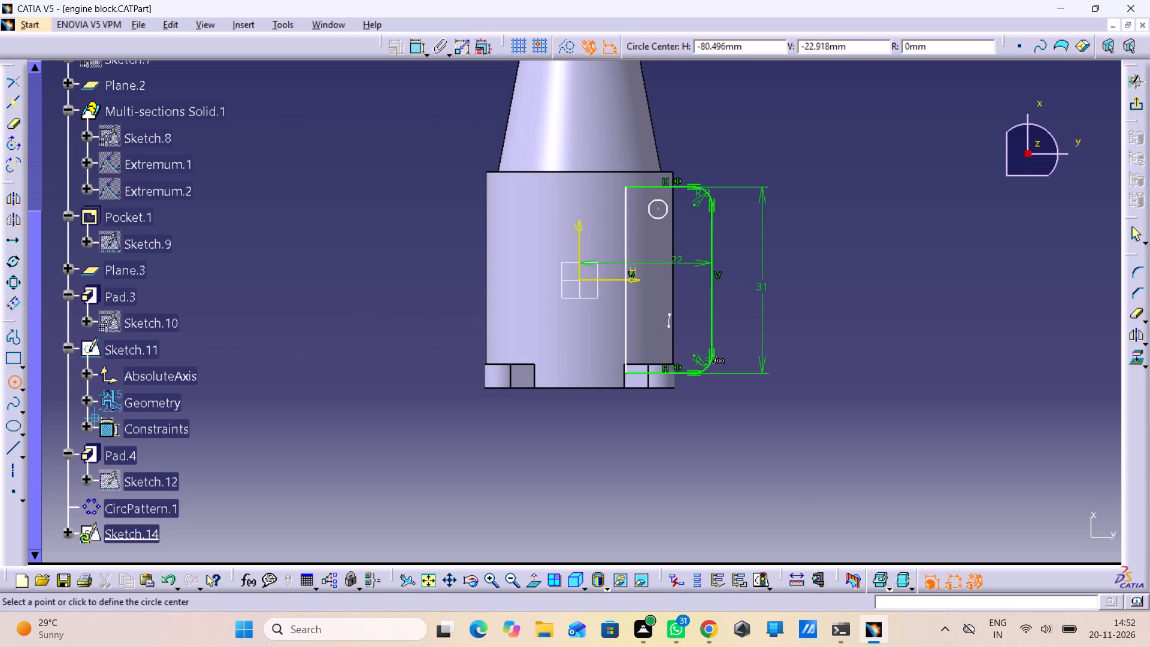
pyautogui.click(19, 385)
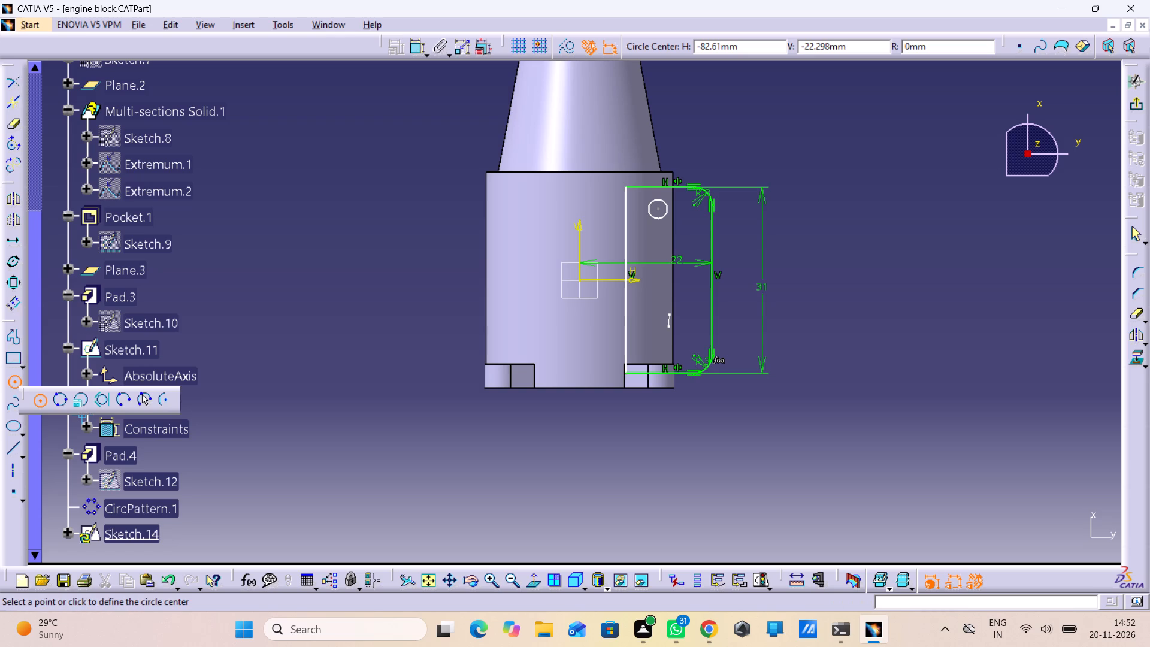
# Dimension the circle's centre from the profile's outer vertical side and set the distance to 3.5 mm.
pyautogui.doubleClick(418, 46)
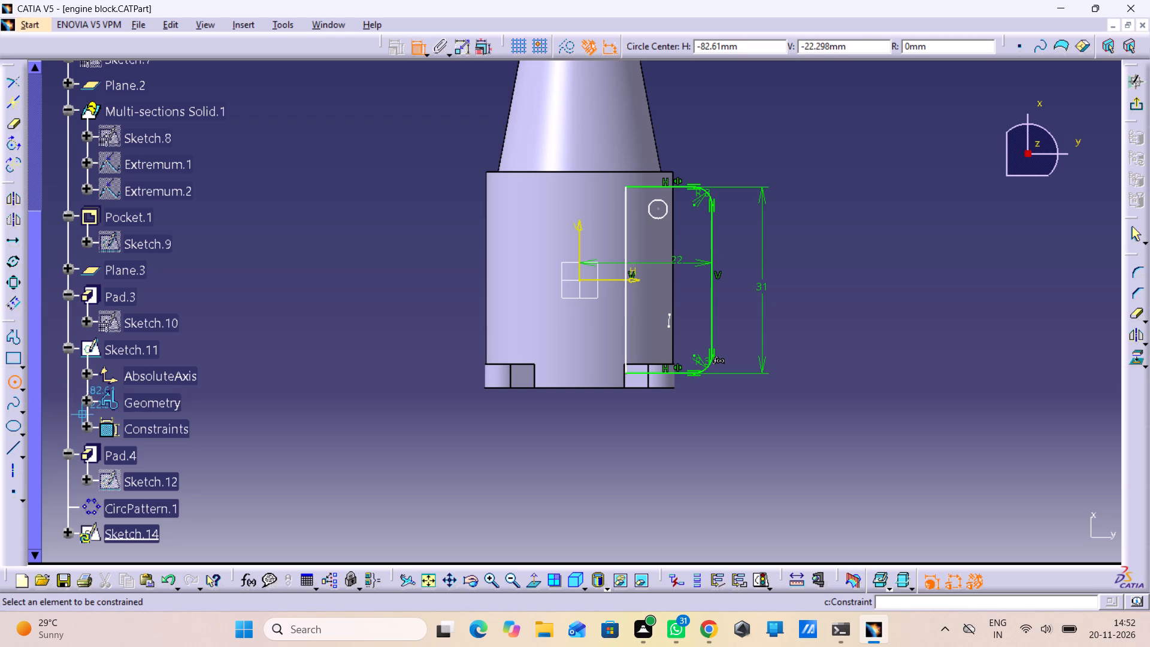
pyautogui.click(655, 208)
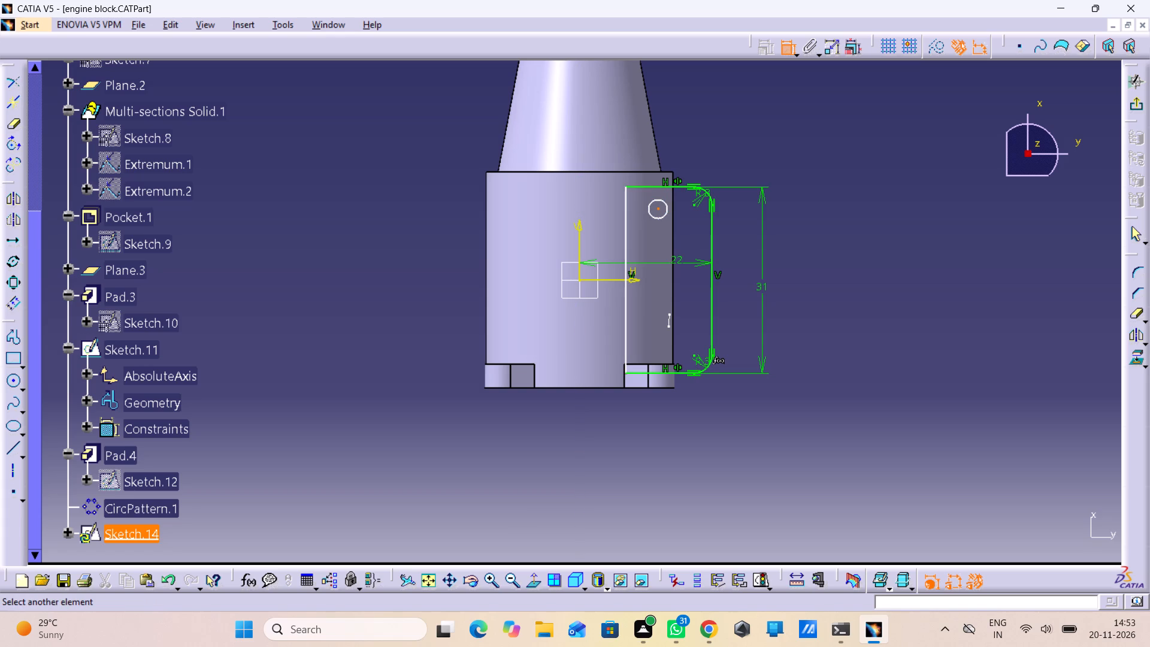
pyautogui.click(715, 215)
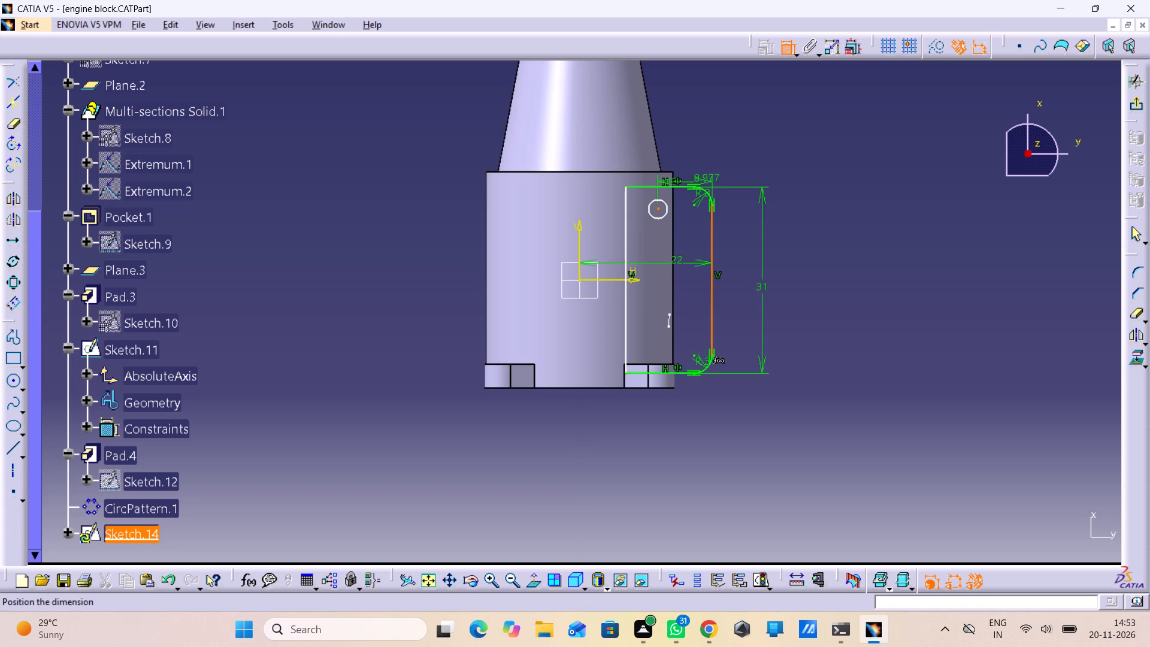
pyautogui.click(688, 129)
pyautogui.doubleClick(682, 128)
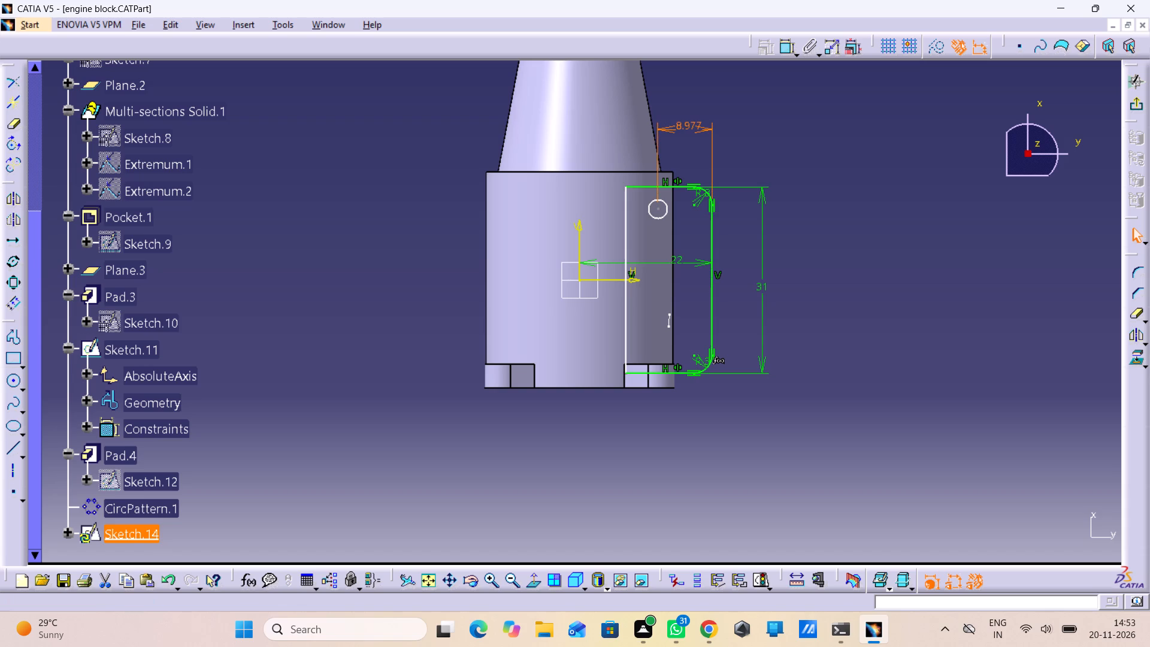
pyautogui.write('3.5')
pyautogui.press('Return')
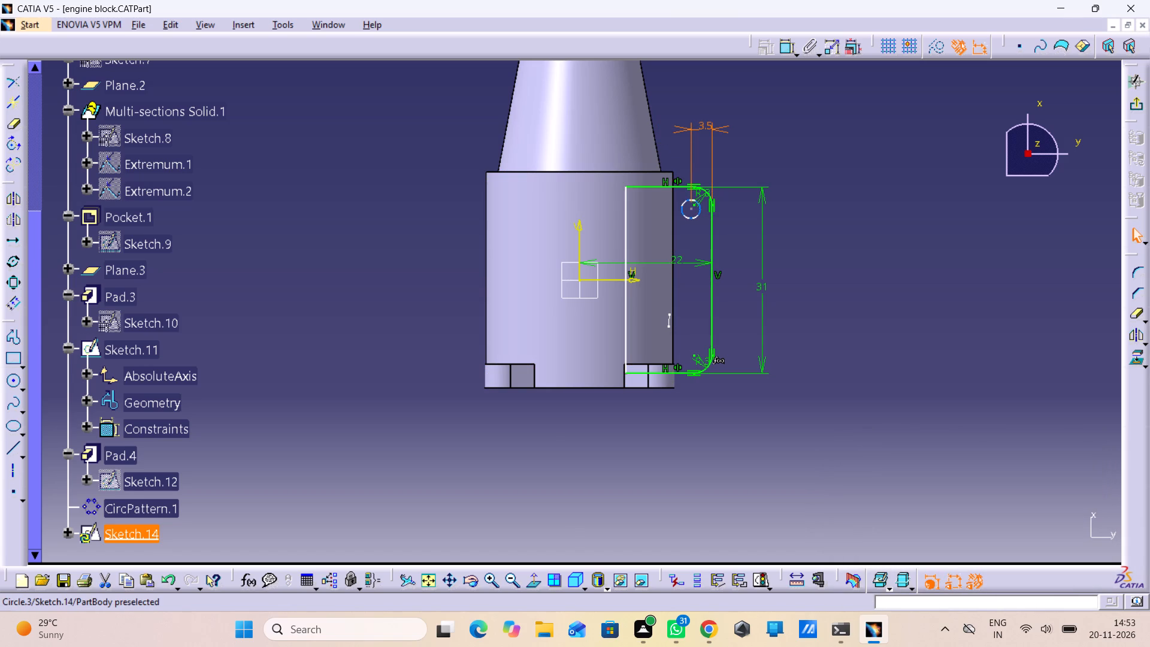
# Dimension the circle's radius and set it to 1.5 mm.
pyautogui.moveTo(701, 211); pyautogui.dragTo(710, 223)
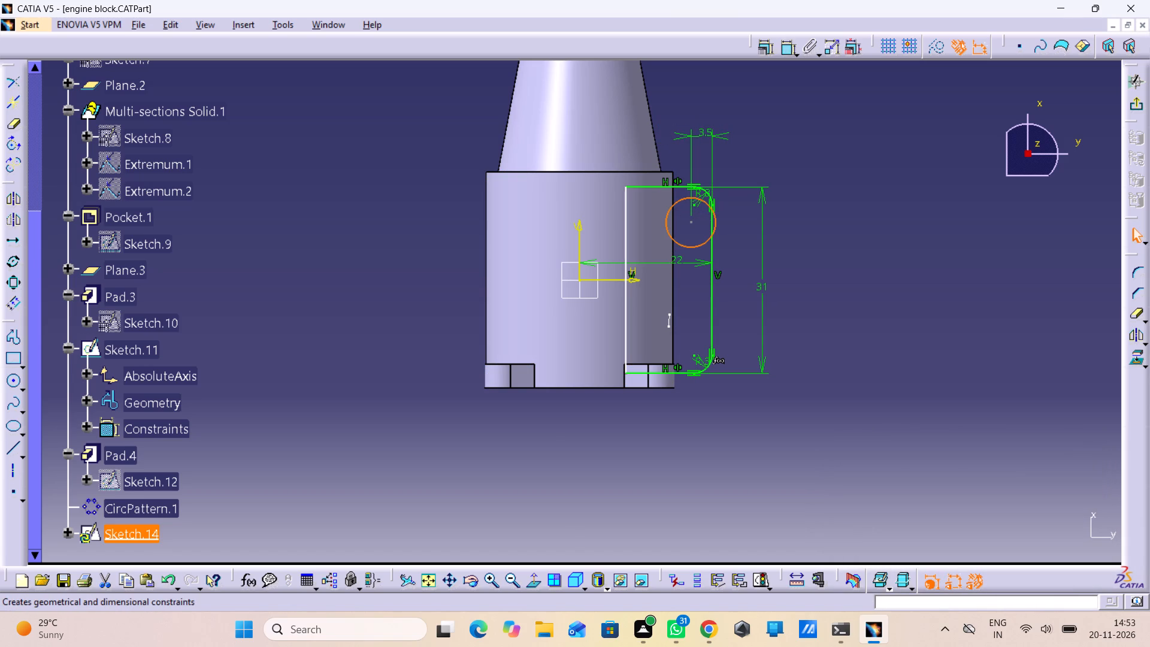
pyautogui.click(786, 52)
pyautogui.click(746, 155)
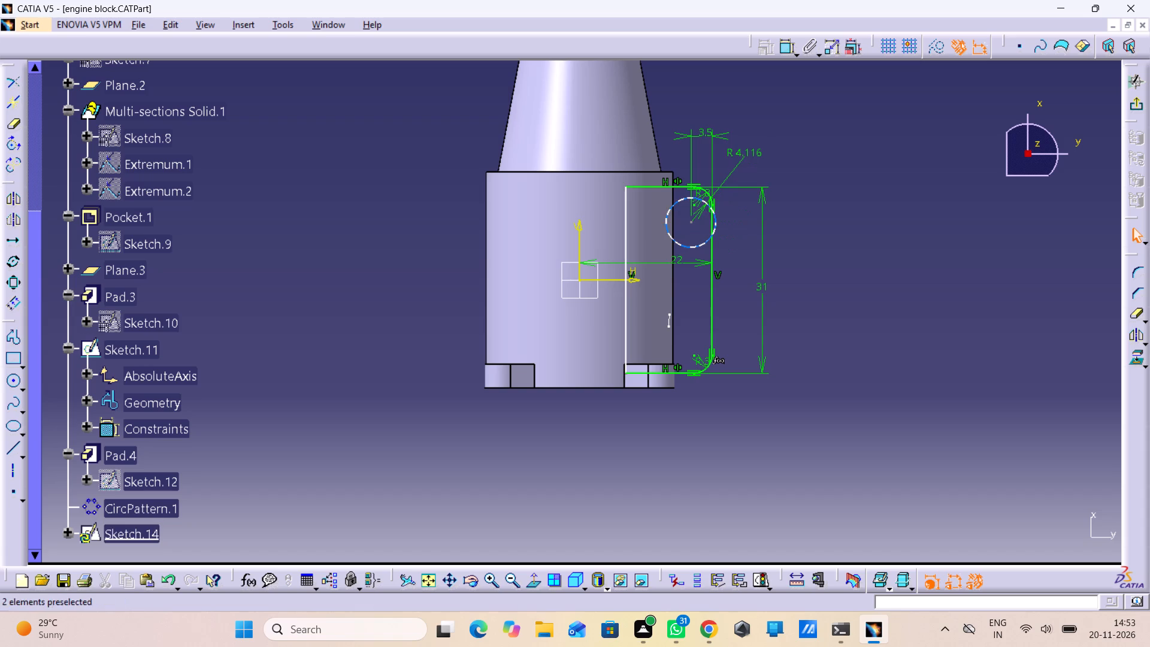
pyautogui.doubleClick(746, 153)
pyautogui.write('1.5')
pyautogui.press('Return')
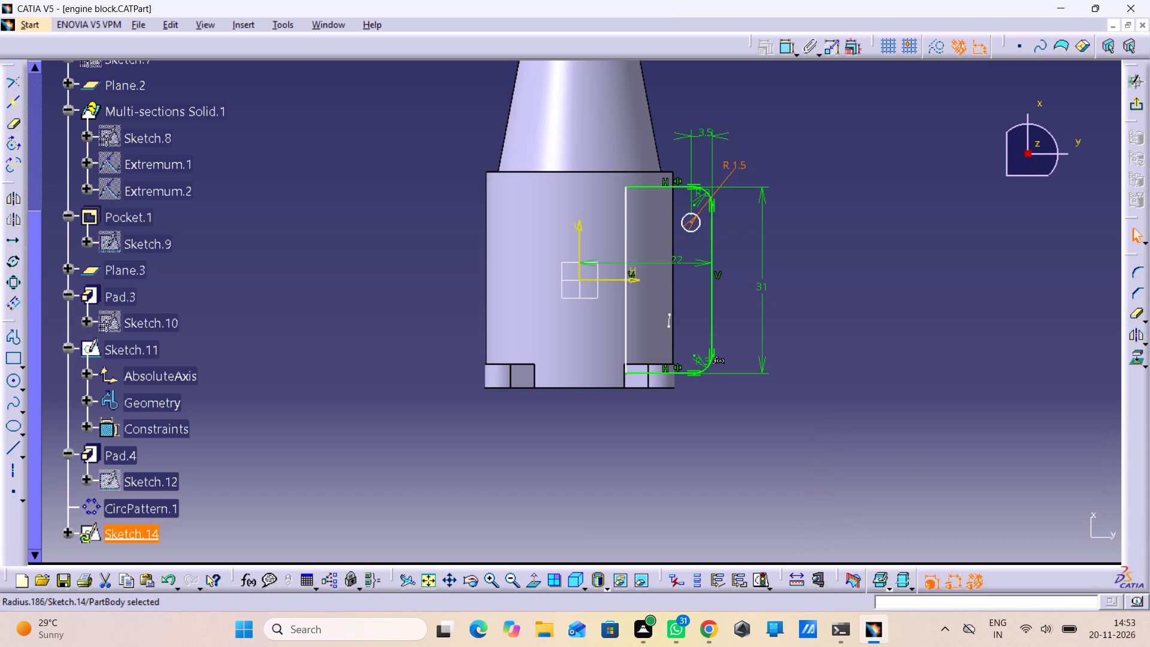
# Dimension the circle's centre from the profile's upper horizontal side and set the distance to 3 mm.
pyautogui.click(691, 222)
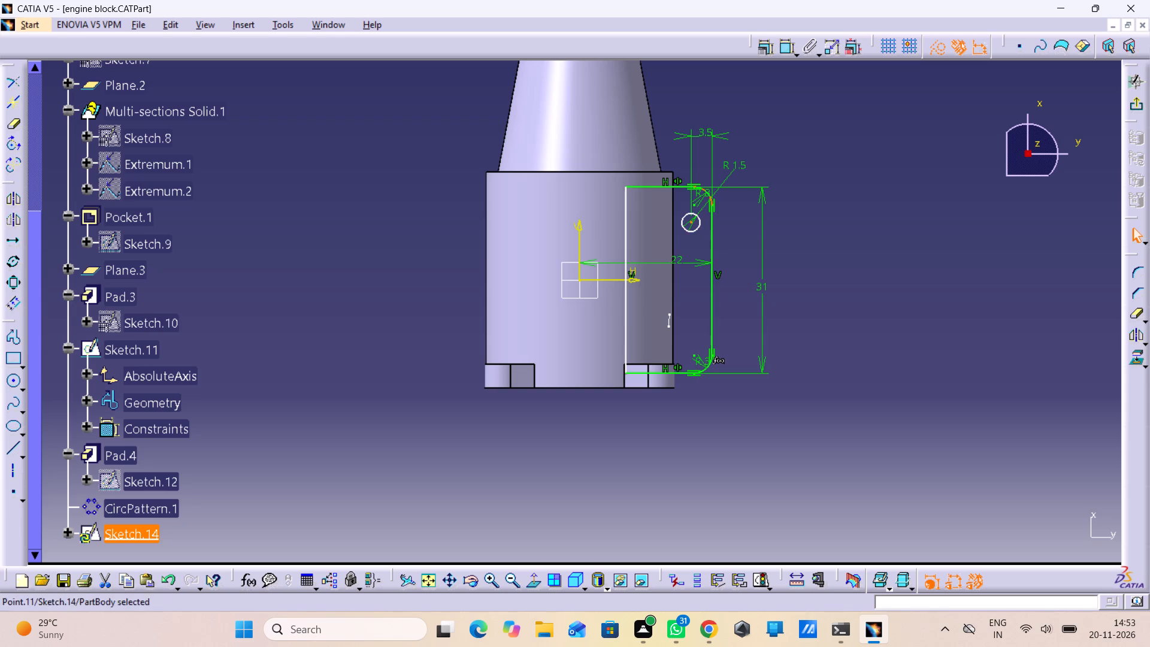
pyautogui.click(677, 188)
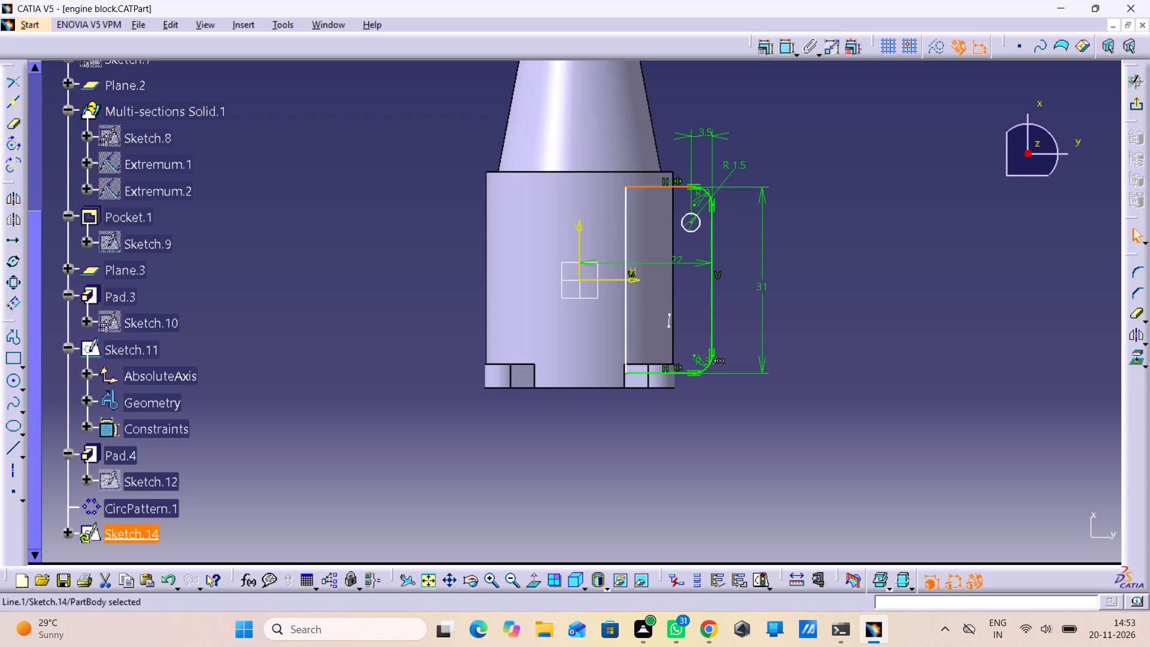
pyautogui.click(789, 46)
pyautogui.moveTo(789, 46); pyautogui.dragTo(789, 55)
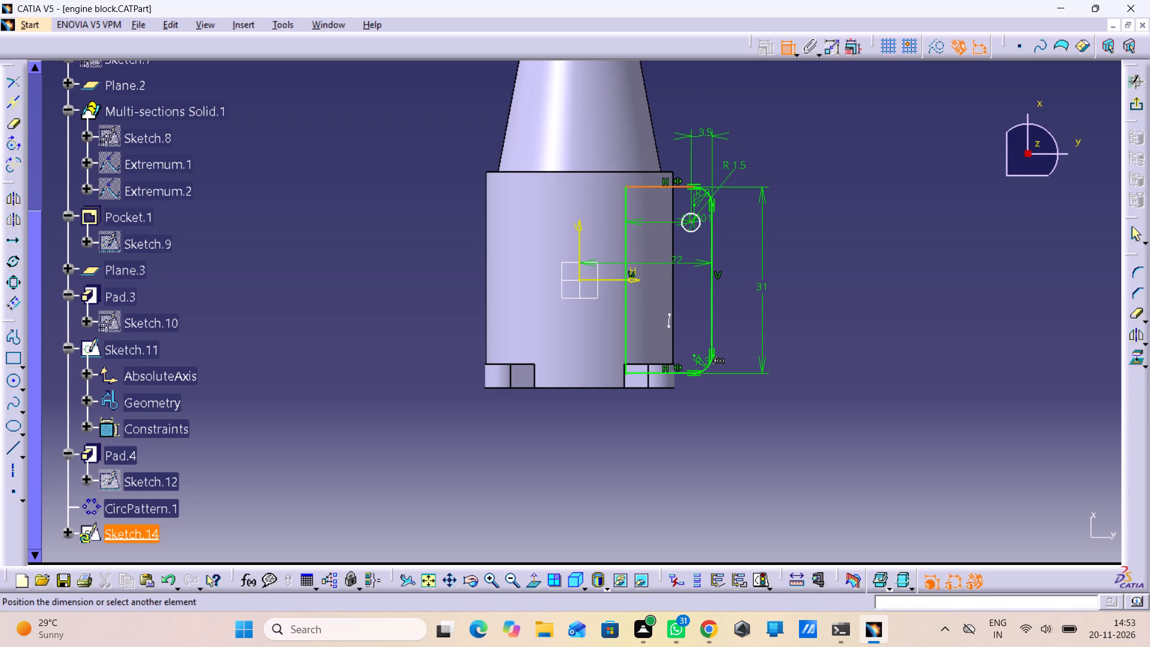
pyautogui.click(691, 223)
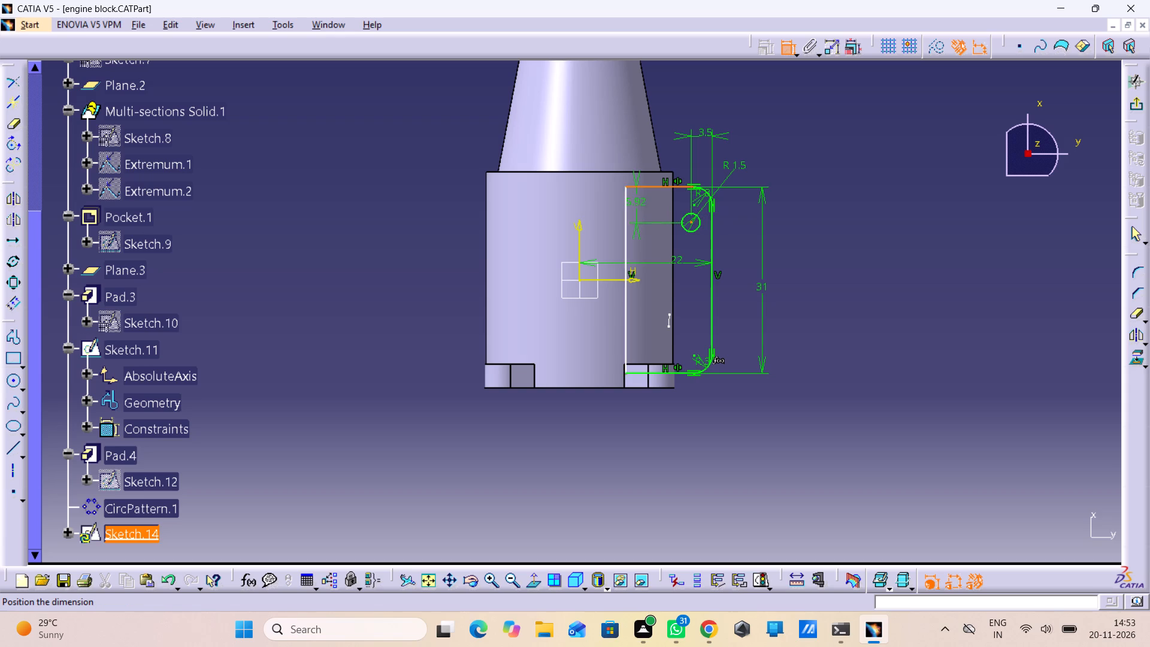
pyautogui.click(782, 145)
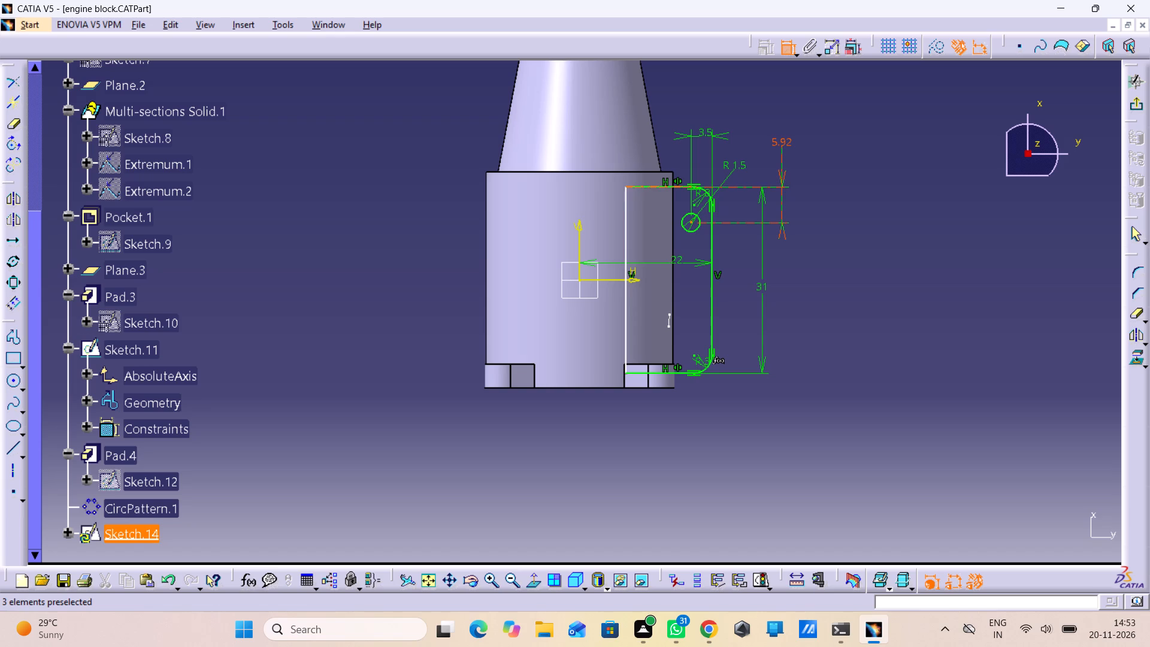
pyautogui.doubleClick(792, 139)
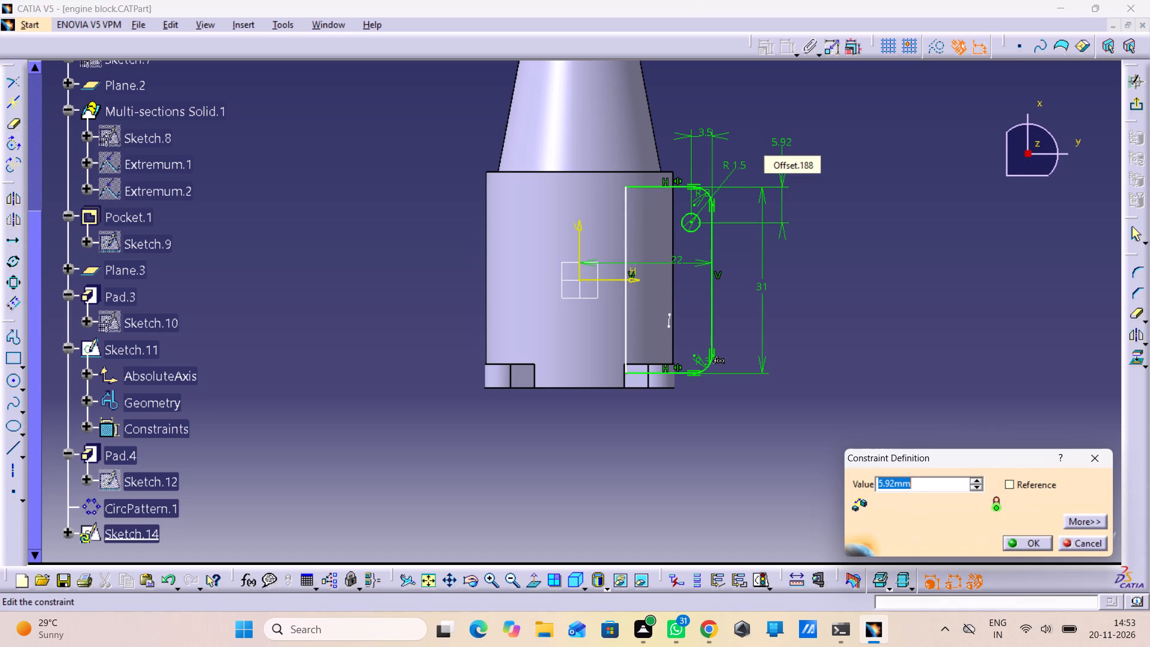
pyautogui.press('3')
pyautogui.press('Return')
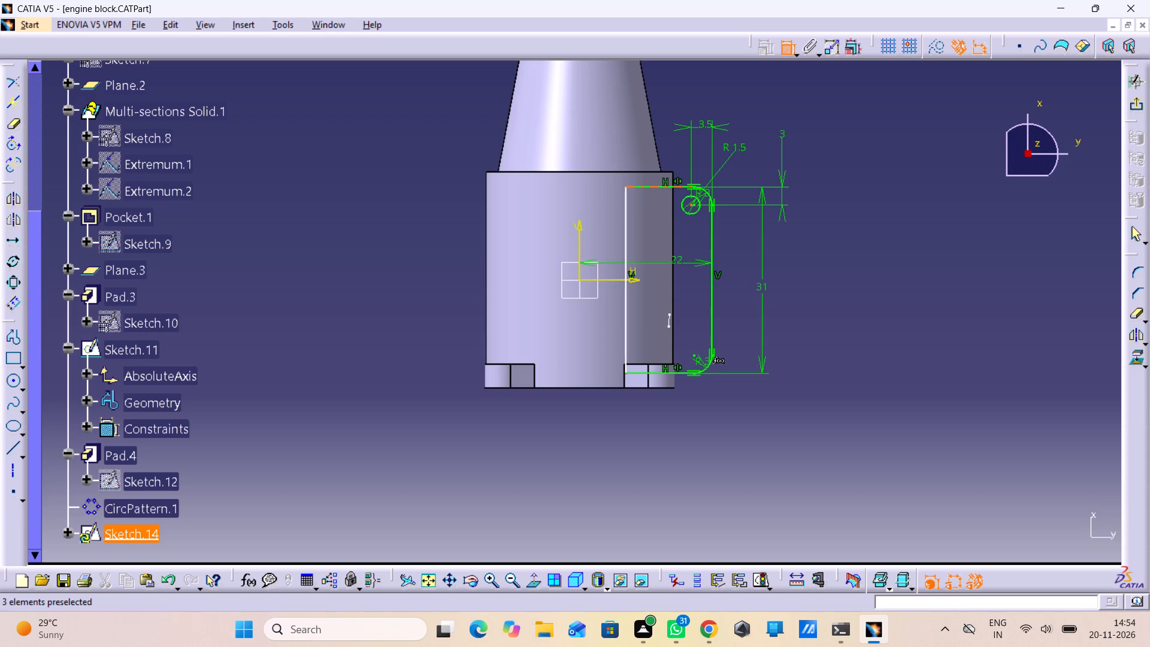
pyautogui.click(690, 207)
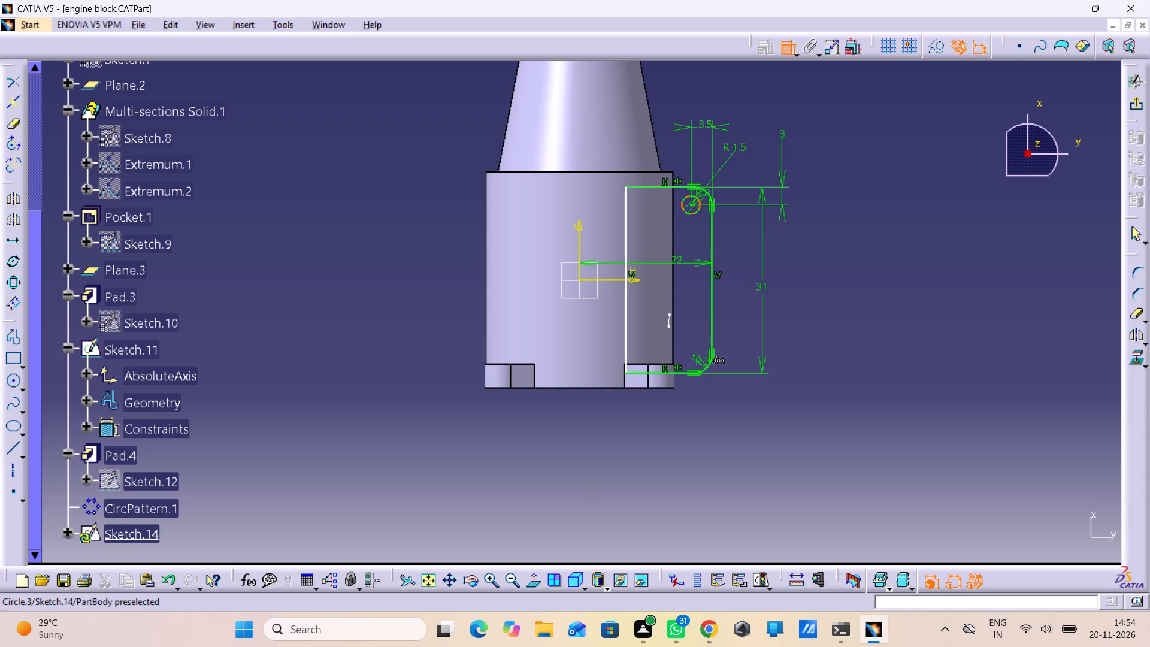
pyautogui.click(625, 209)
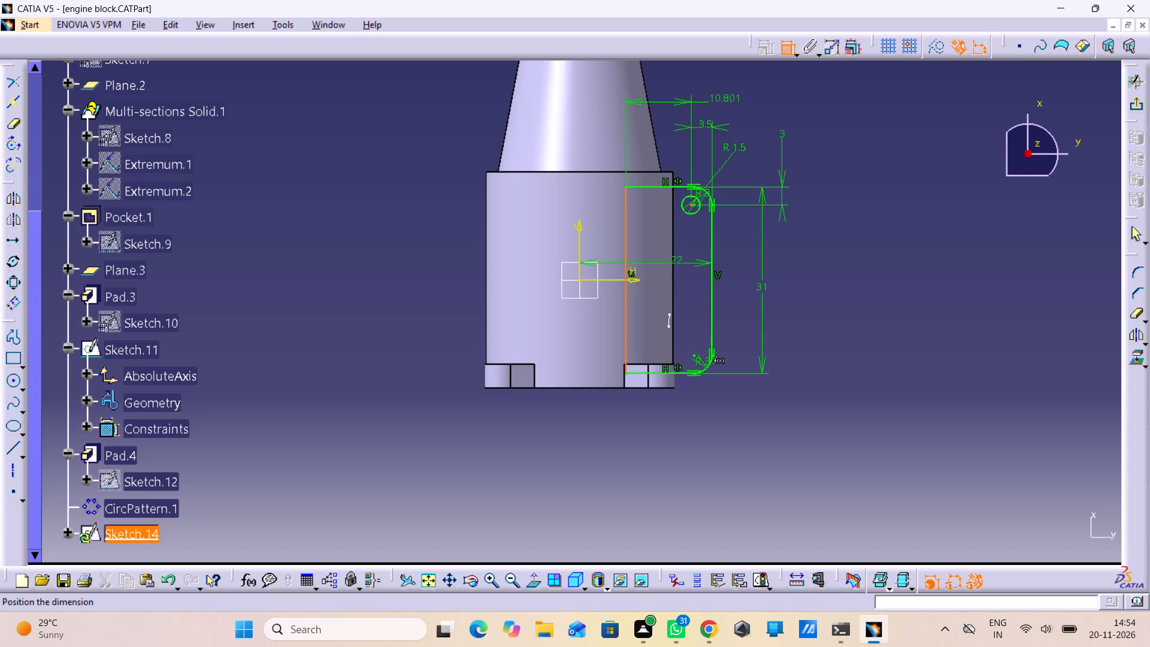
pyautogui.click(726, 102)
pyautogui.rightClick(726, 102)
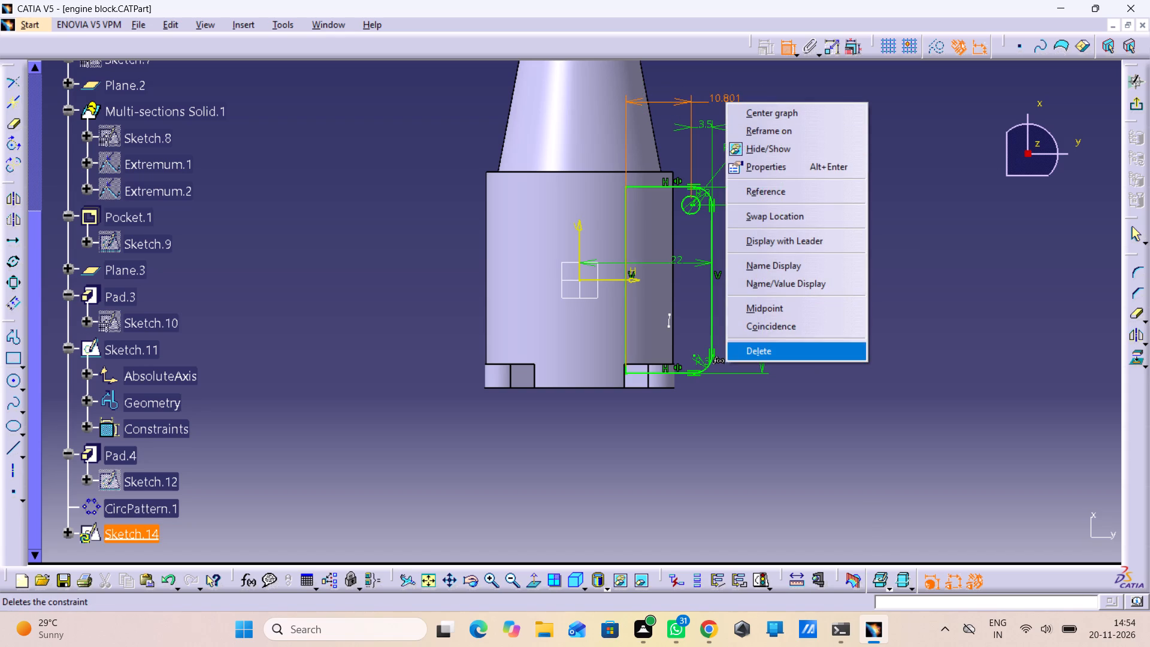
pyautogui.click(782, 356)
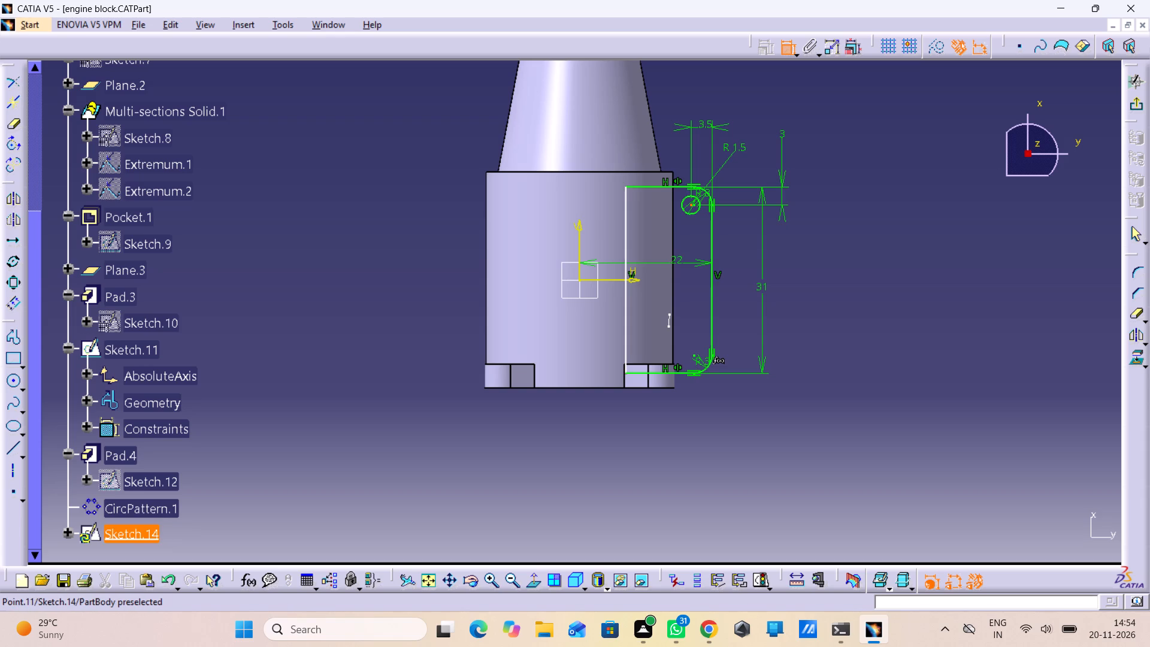
# Dimension the circle's centre from the profile's inner vertical side and set the distance to 5 mm.
pyautogui.click(690, 204)
pyautogui.click(626, 243)
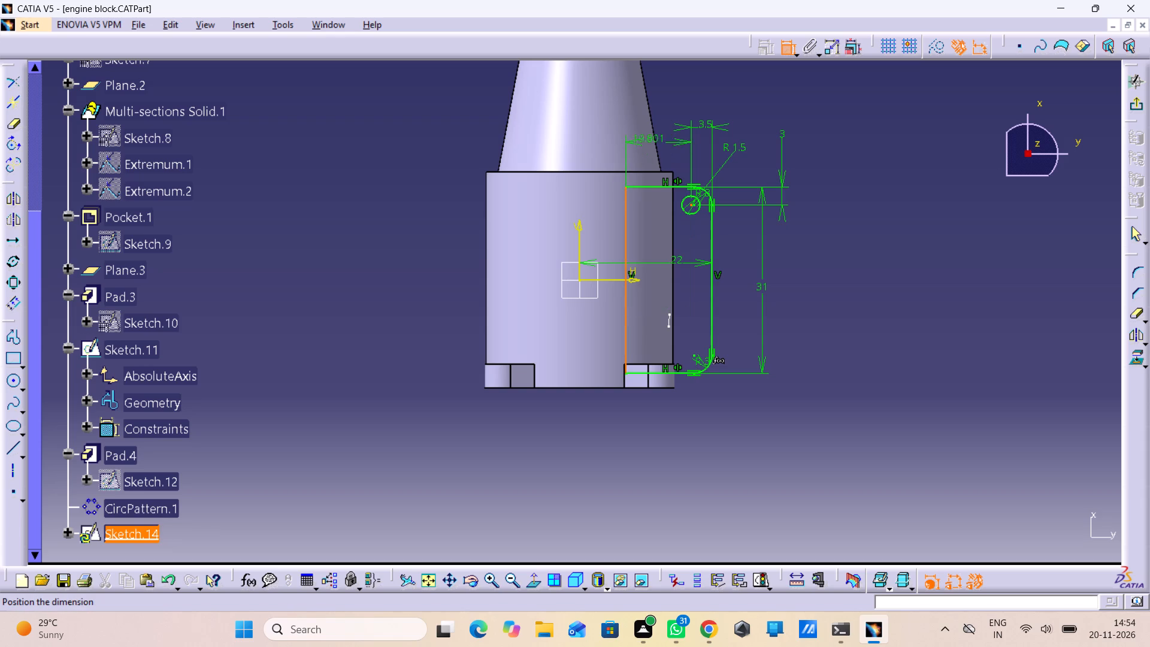
pyautogui.click(761, 95)
pyautogui.doubleClick(756, 90)
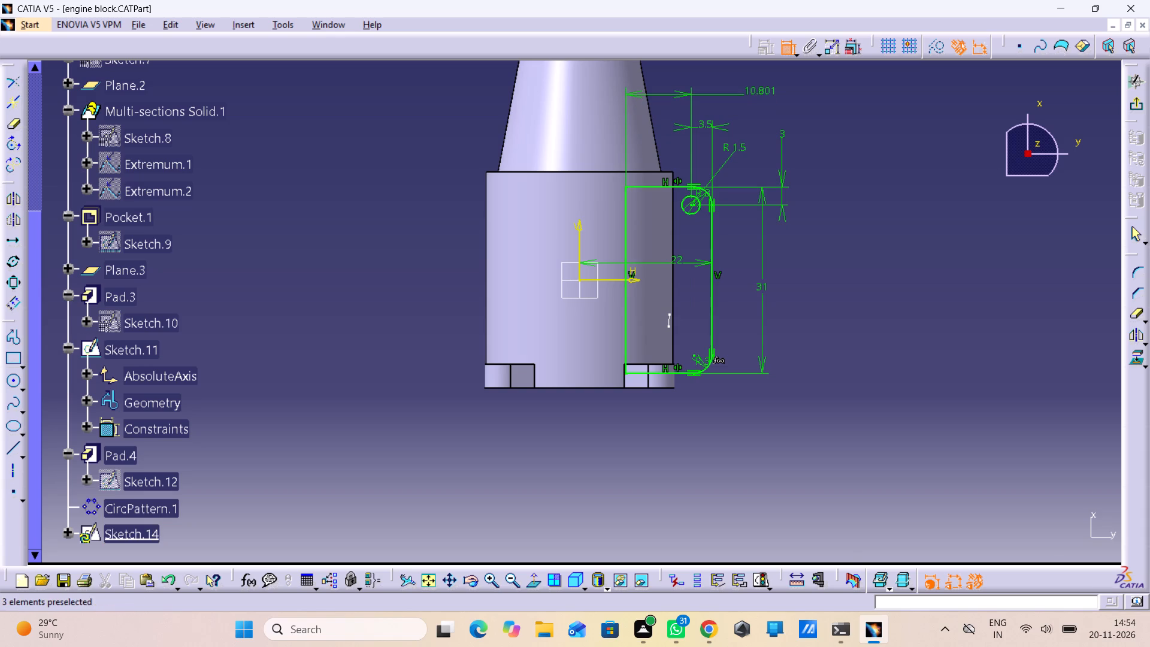
pyautogui.press('5')
pyautogui.press('Return')
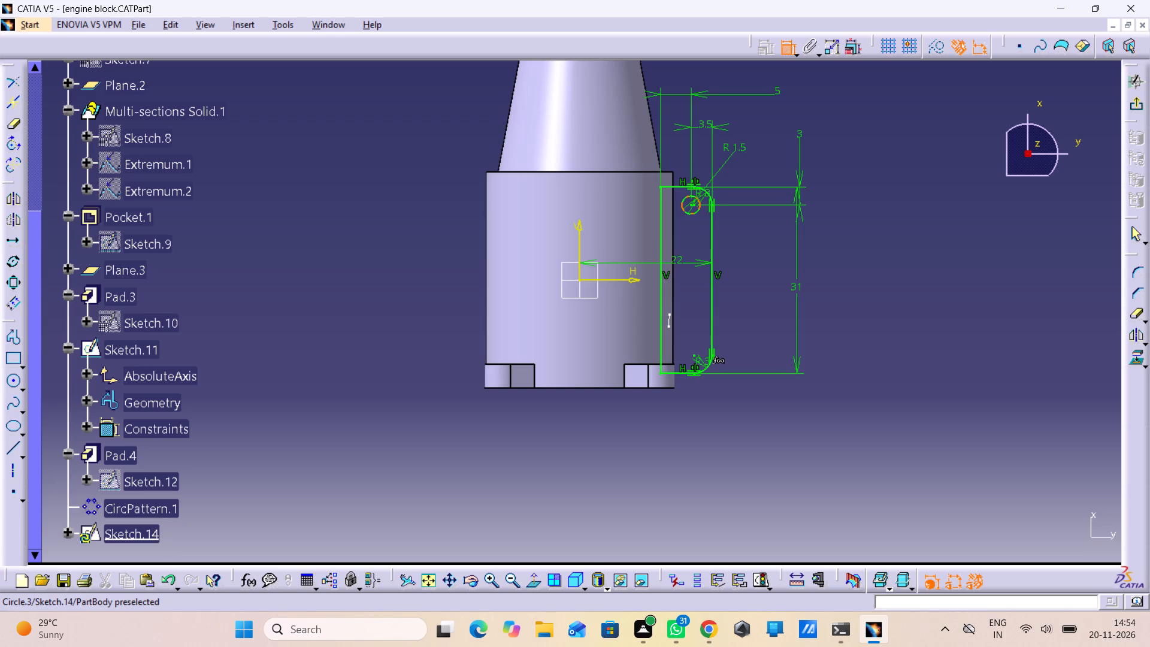
# Delete the 3 mm dimension between the circle's centre and the profile's upper horizontal side.
pyautogui.moveTo(676, 210); pyautogui.dragTo(664, 121, button='middle')
pyautogui.rightClick(676, 210)
pyautogui.moveTo(682, 150); pyautogui.dragTo(604, 371, button='middle')
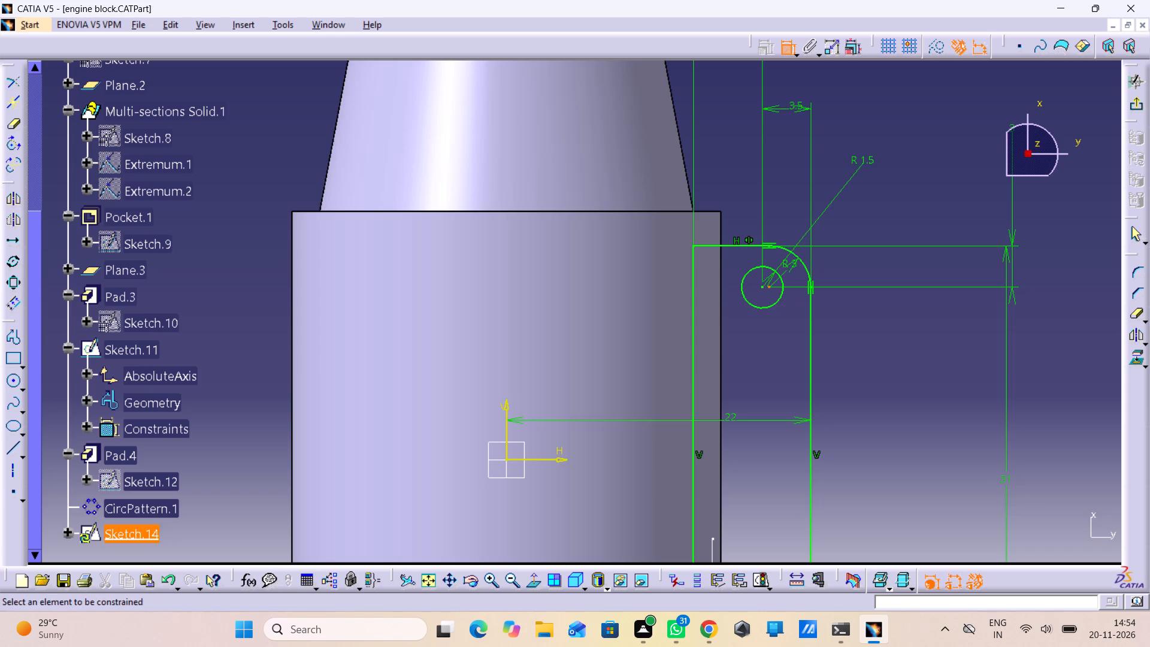
pyautogui.moveTo(861, 192); pyautogui.dragTo(864, 226, button='middle')
pyautogui.rightClick(861, 192)
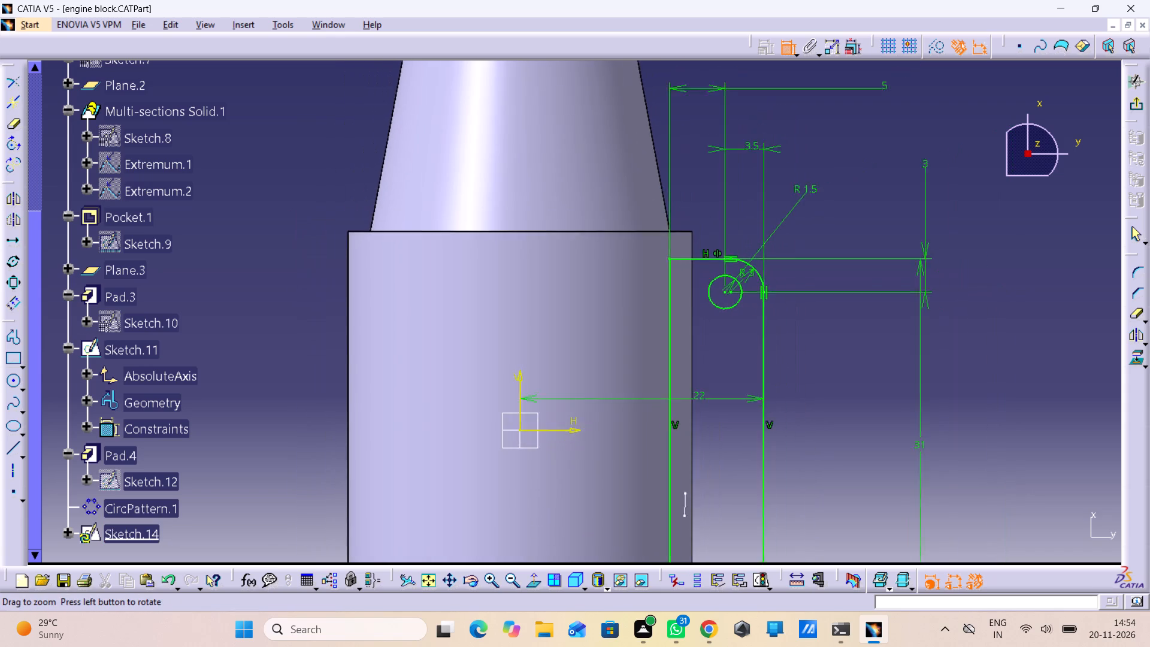
pyautogui.moveTo(864, 226); pyautogui.dragTo(865, 242, button='middle')
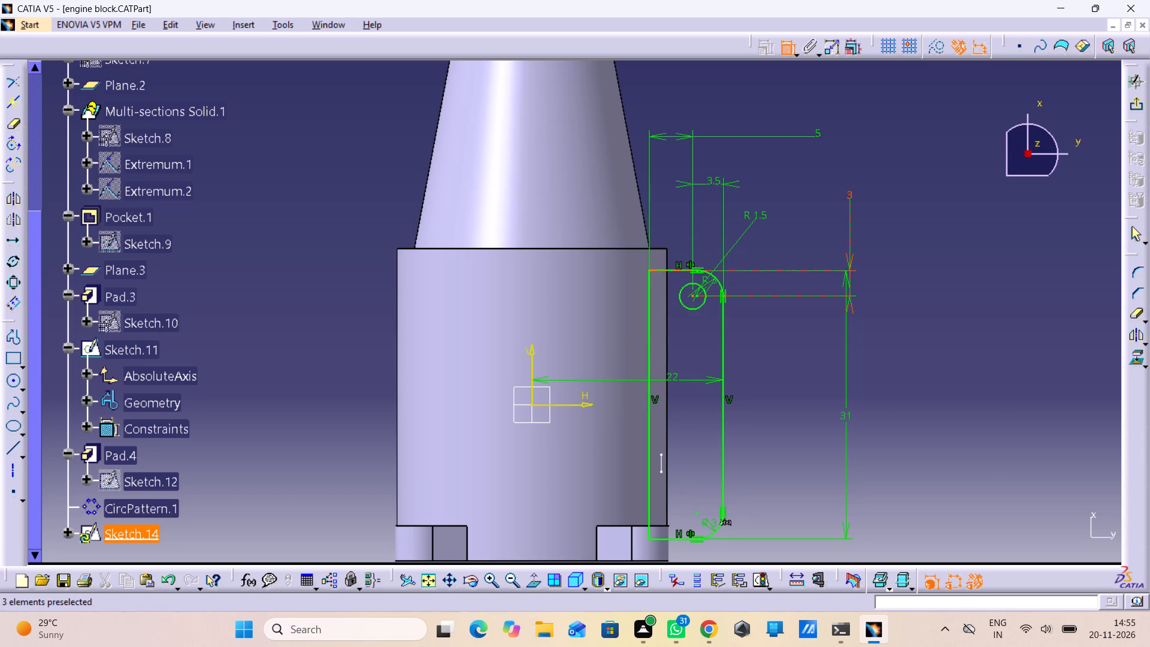
pyautogui.rightClick(852, 189)
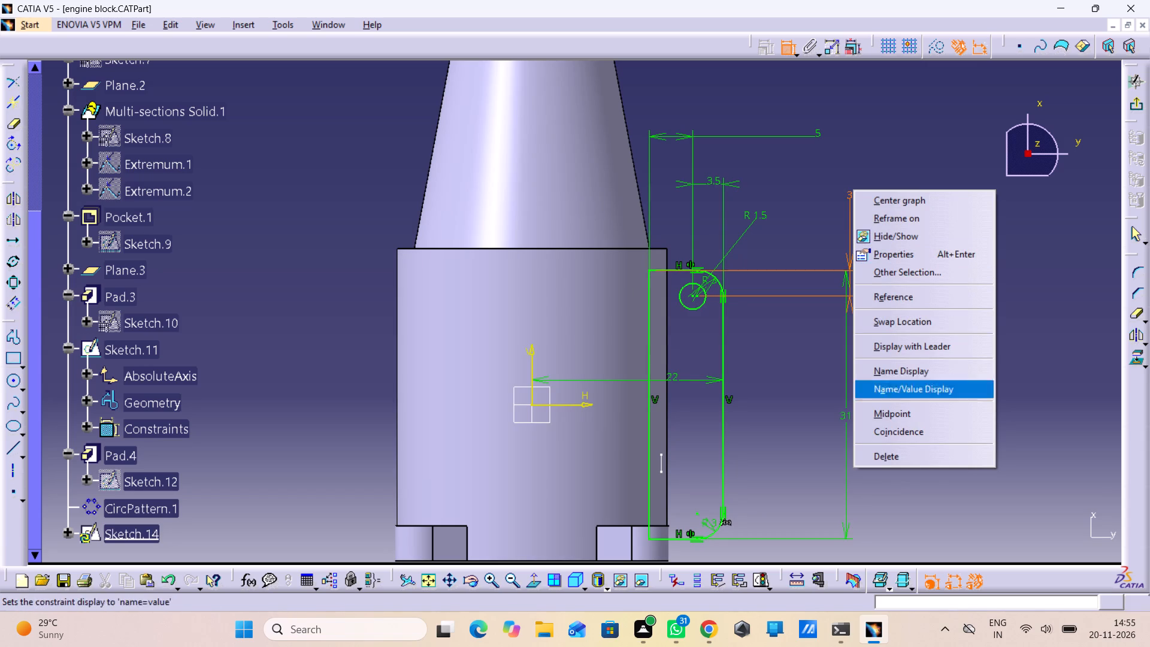
pyautogui.click(917, 455)
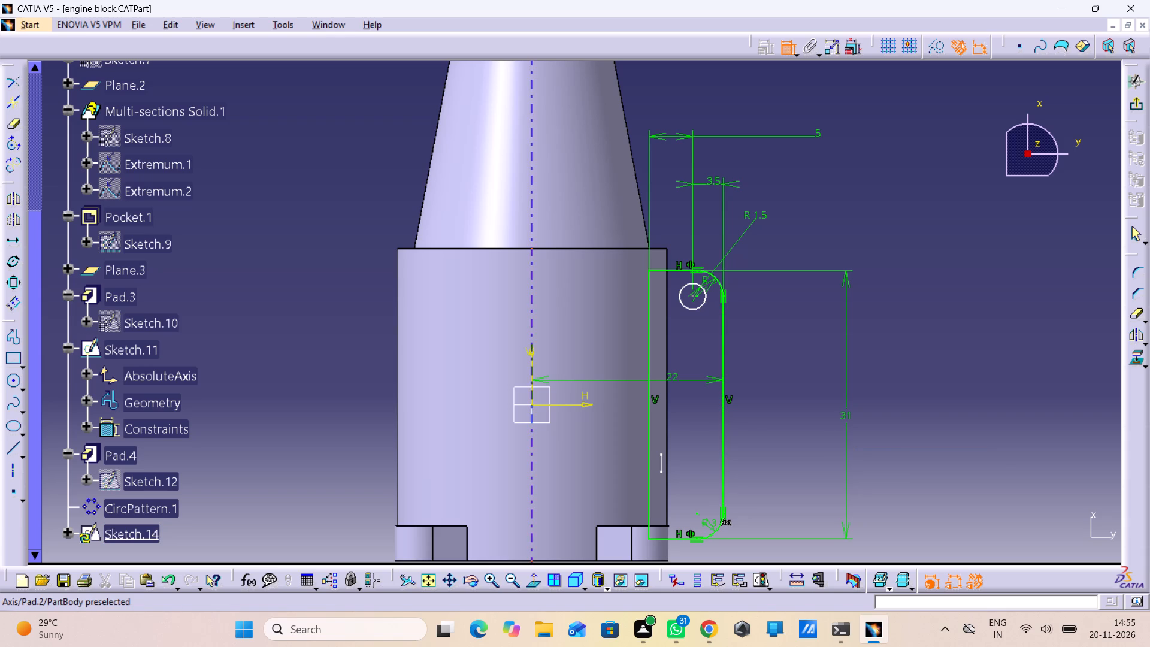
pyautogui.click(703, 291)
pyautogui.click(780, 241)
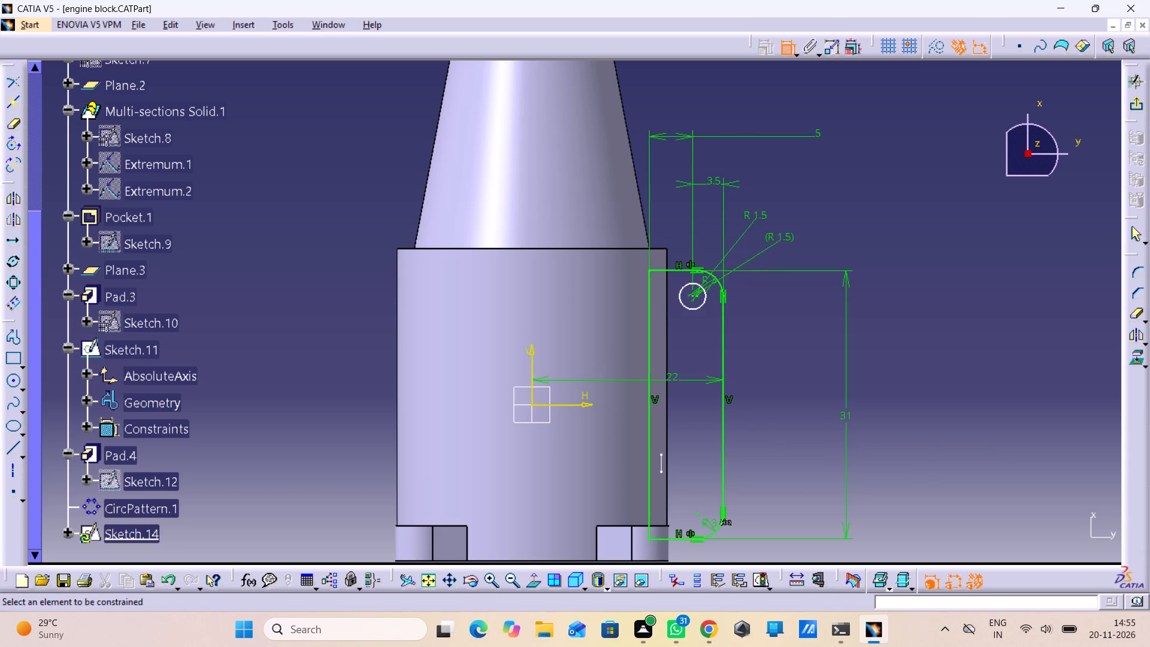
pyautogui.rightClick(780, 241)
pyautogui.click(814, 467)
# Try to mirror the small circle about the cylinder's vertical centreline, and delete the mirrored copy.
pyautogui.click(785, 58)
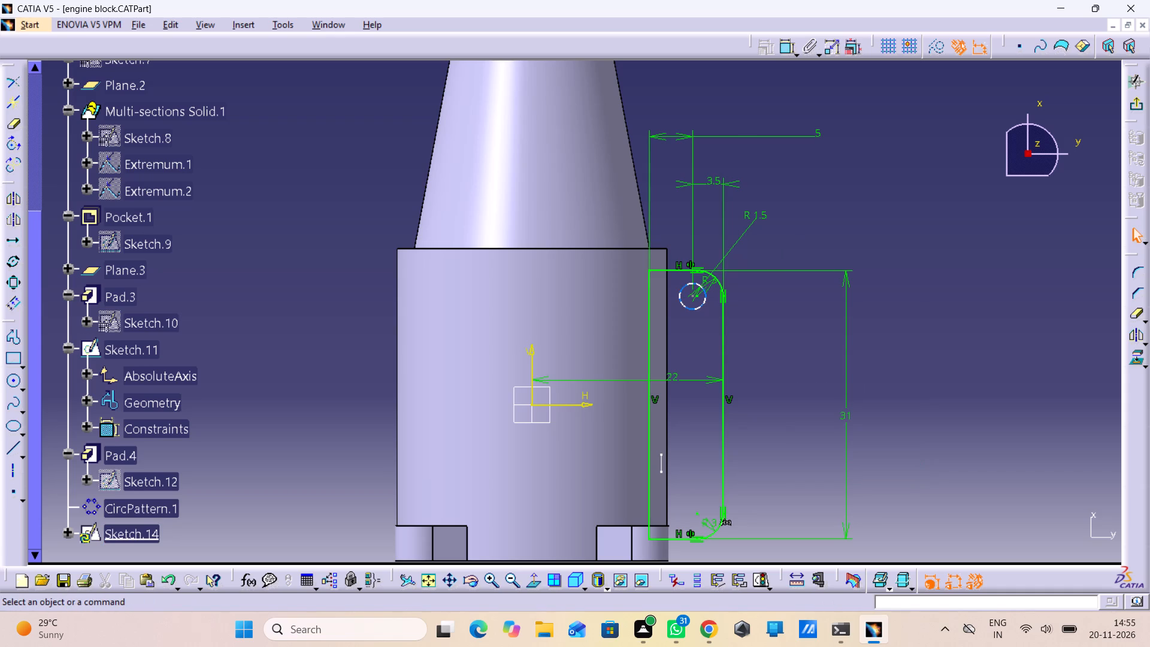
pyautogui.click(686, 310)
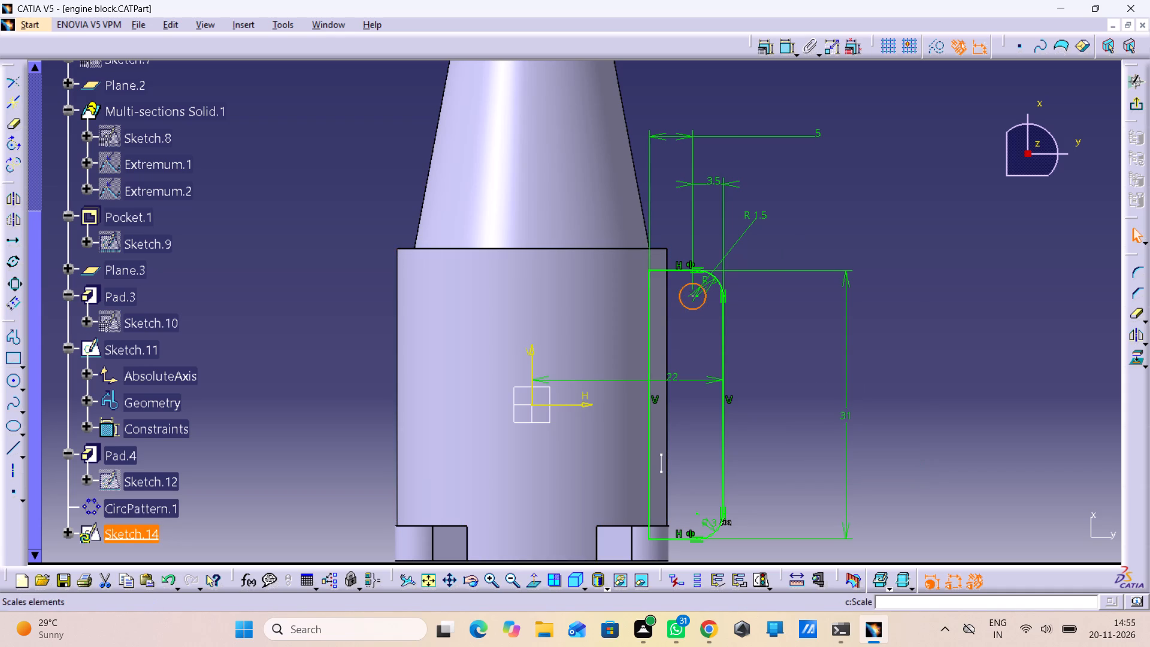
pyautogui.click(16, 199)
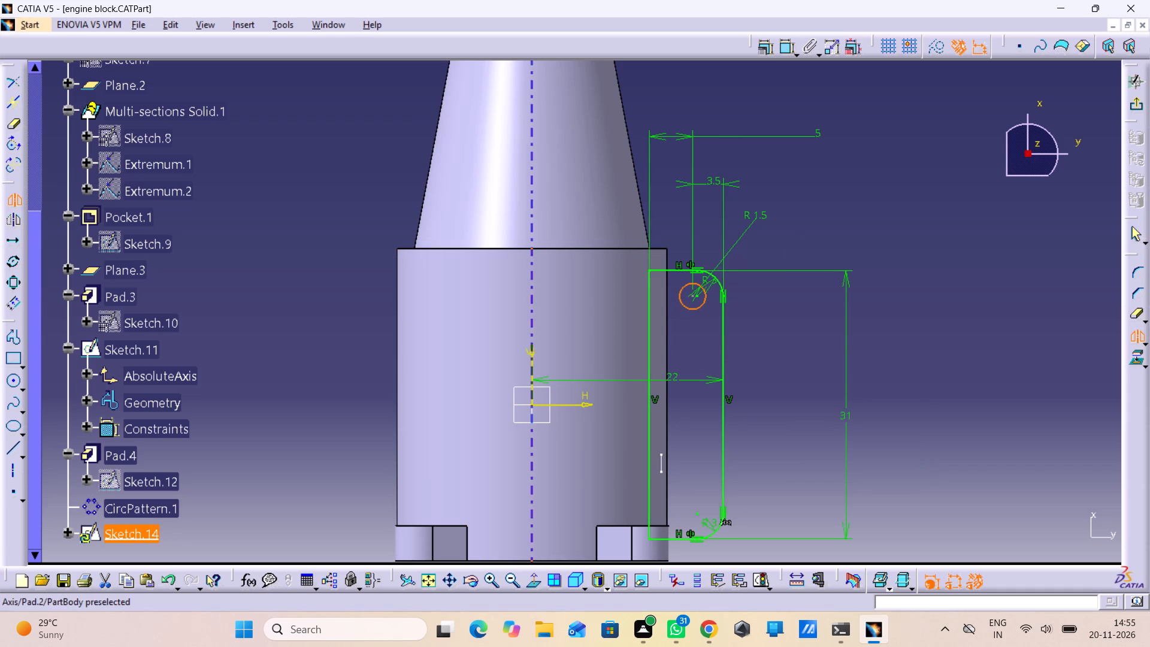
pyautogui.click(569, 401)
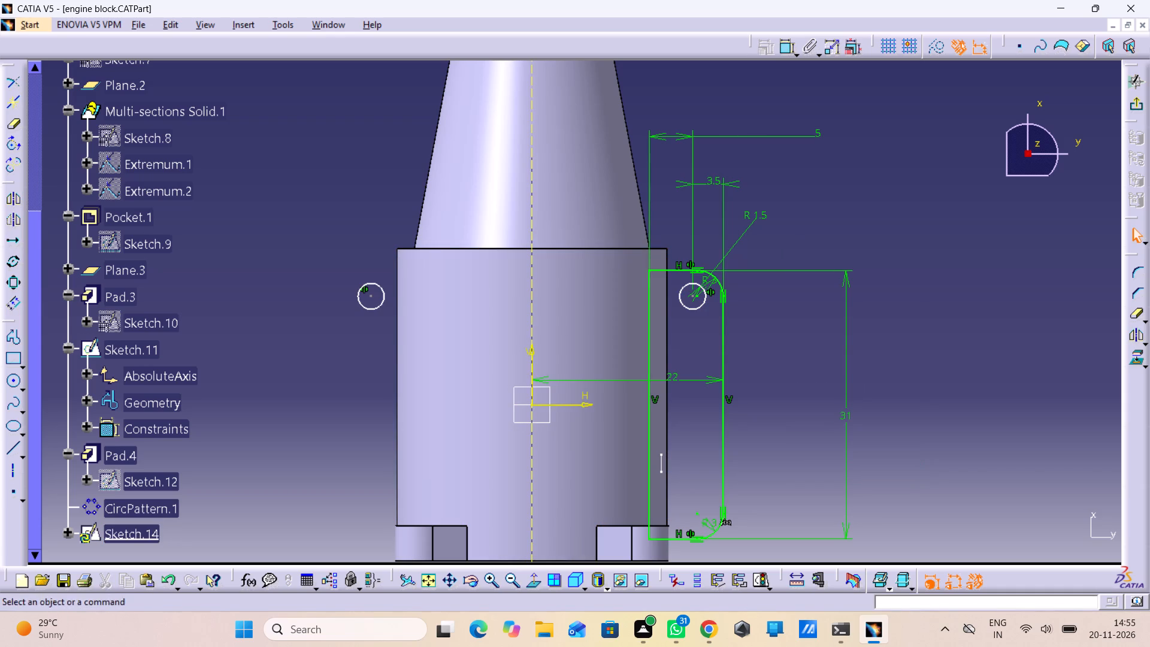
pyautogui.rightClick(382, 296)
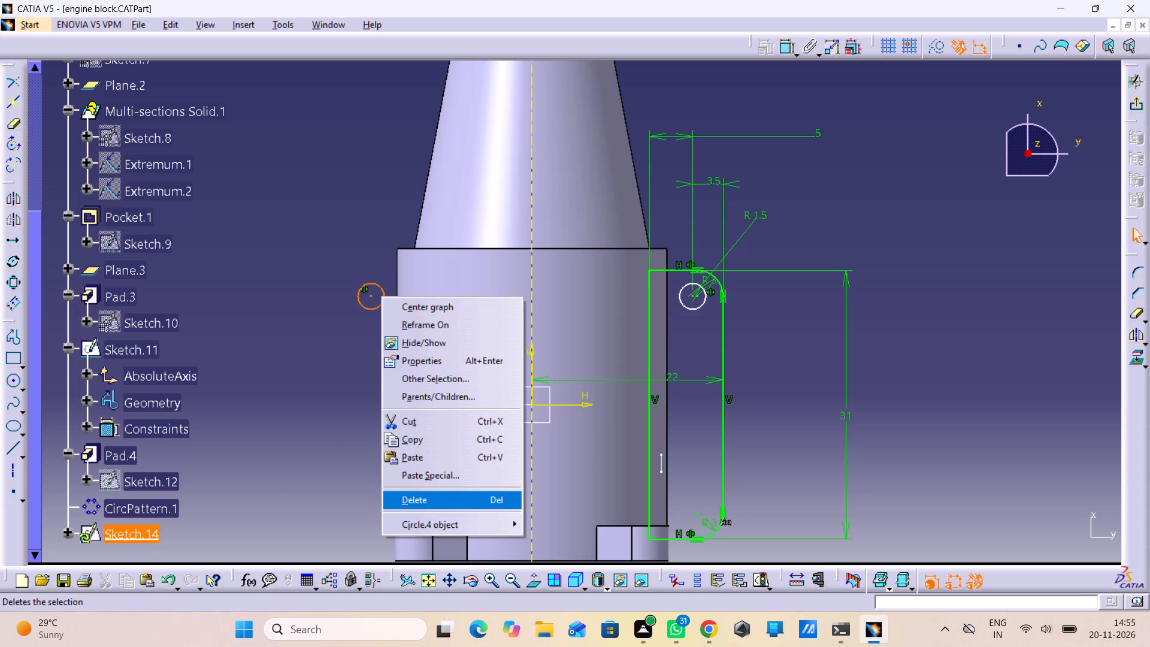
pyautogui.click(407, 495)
# Mirror the small circle about the sketch's horizontal axis to place a second hole near the flange's lower end.
pyautogui.moveTo(308, 440); pyautogui.dragTo(309, 452, button='middle')
pyautogui.rightClick(308, 440)
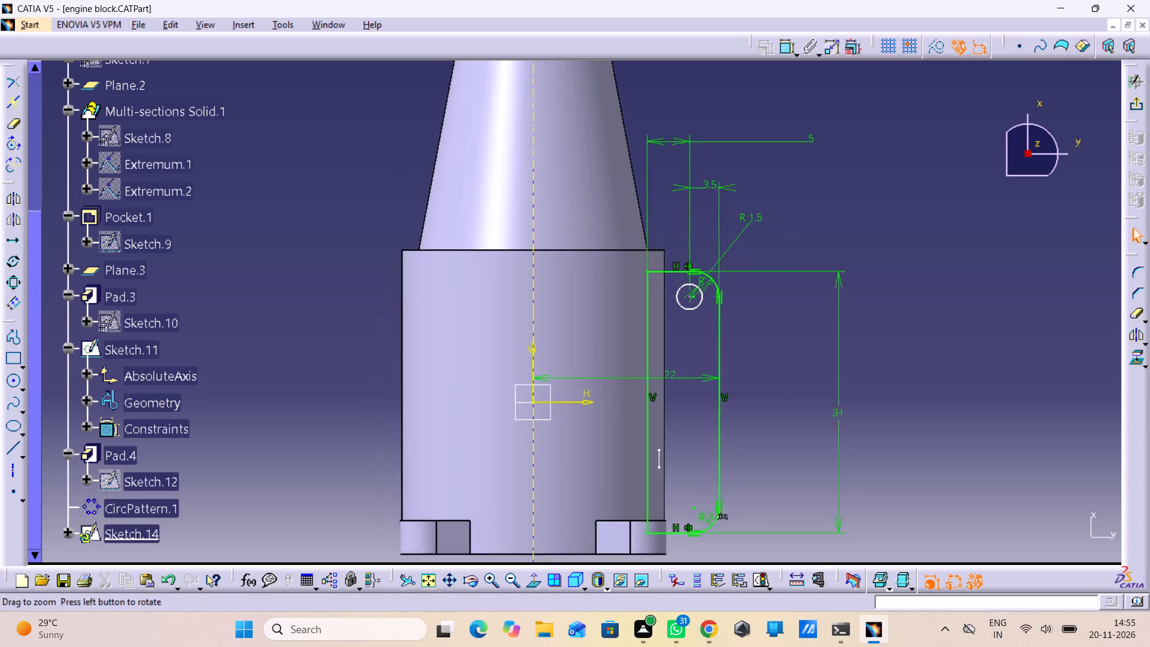
pyautogui.moveTo(309, 452); pyautogui.dragTo(320, 474, button='middle')
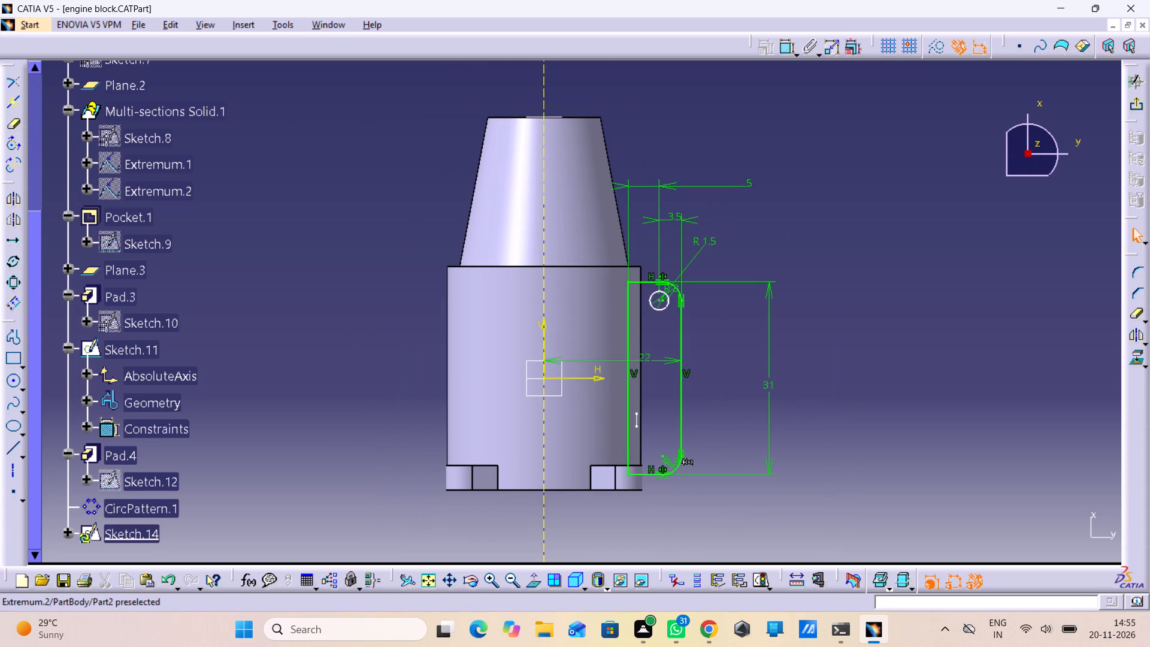
pyautogui.click(652, 307)
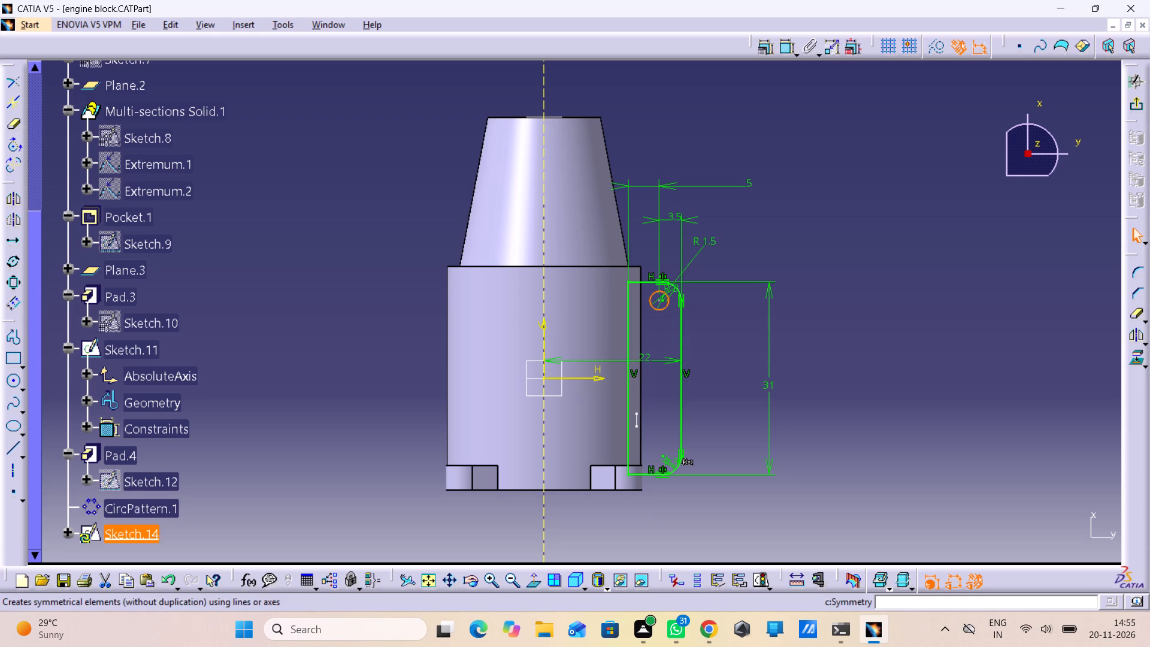
pyautogui.click(13, 205)
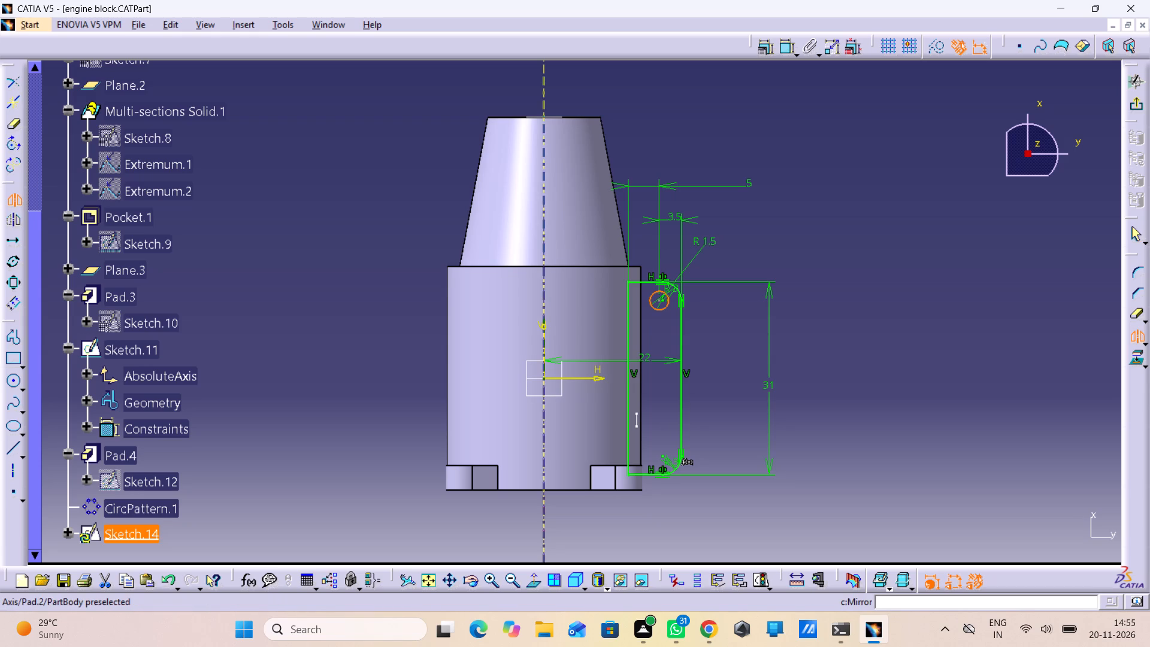
pyautogui.click(595, 376)
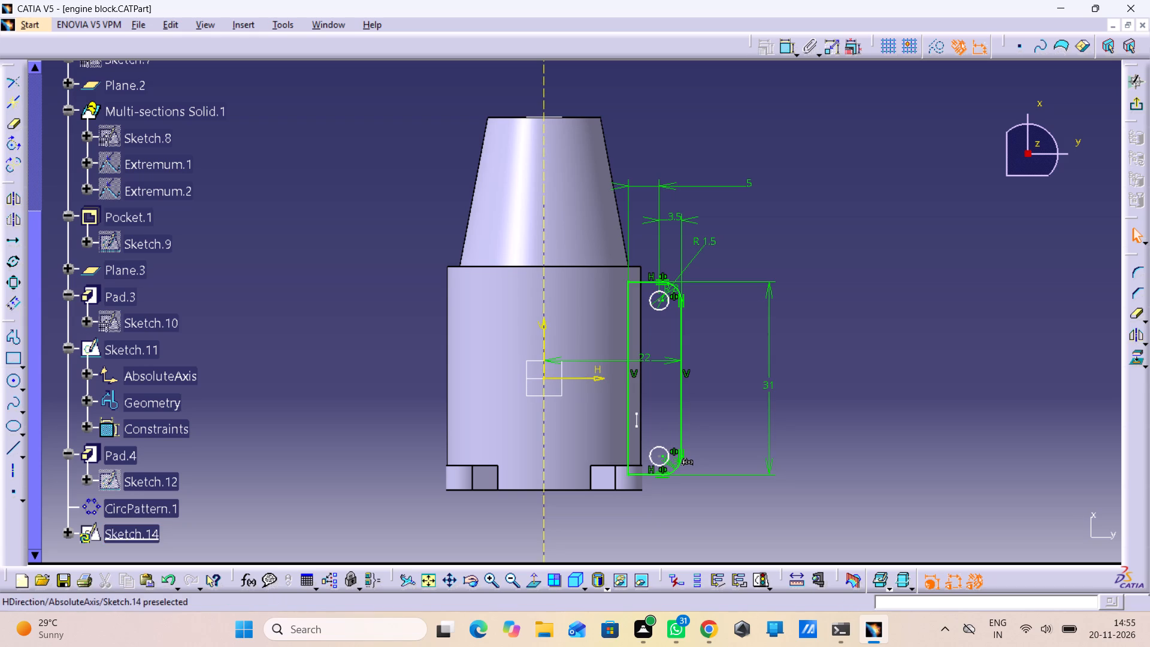
# Dimension the vertical distance between the two small circles and set it to 22 mm.
pyautogui.click(656, 457)
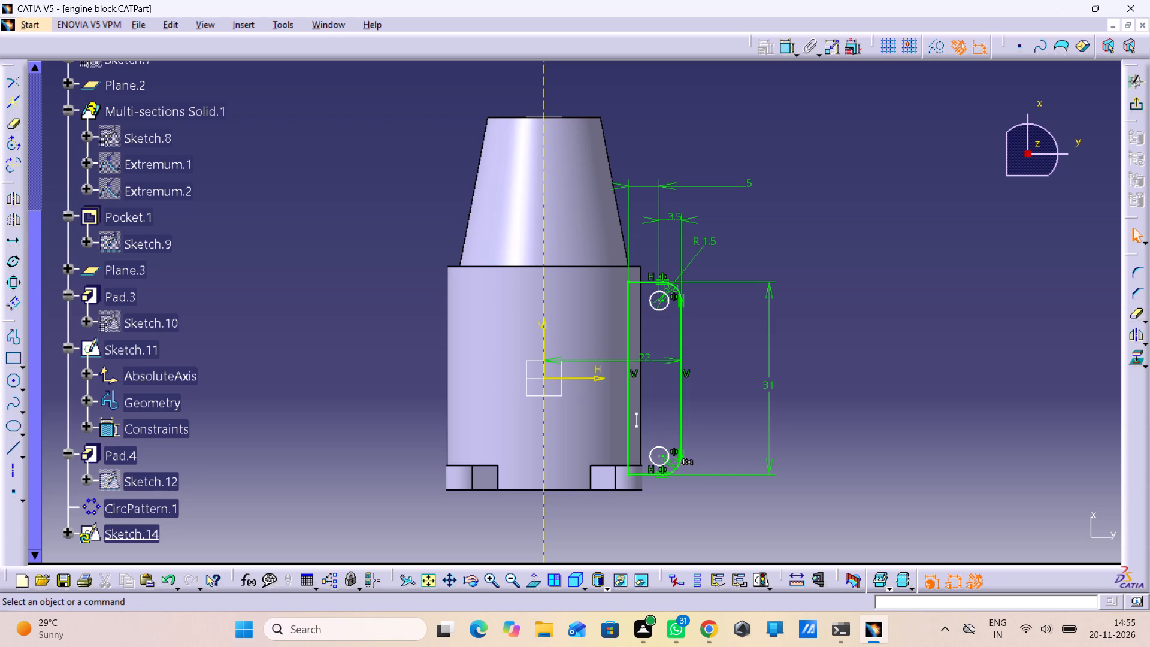
pyautogui.doubleClick(782, 47)
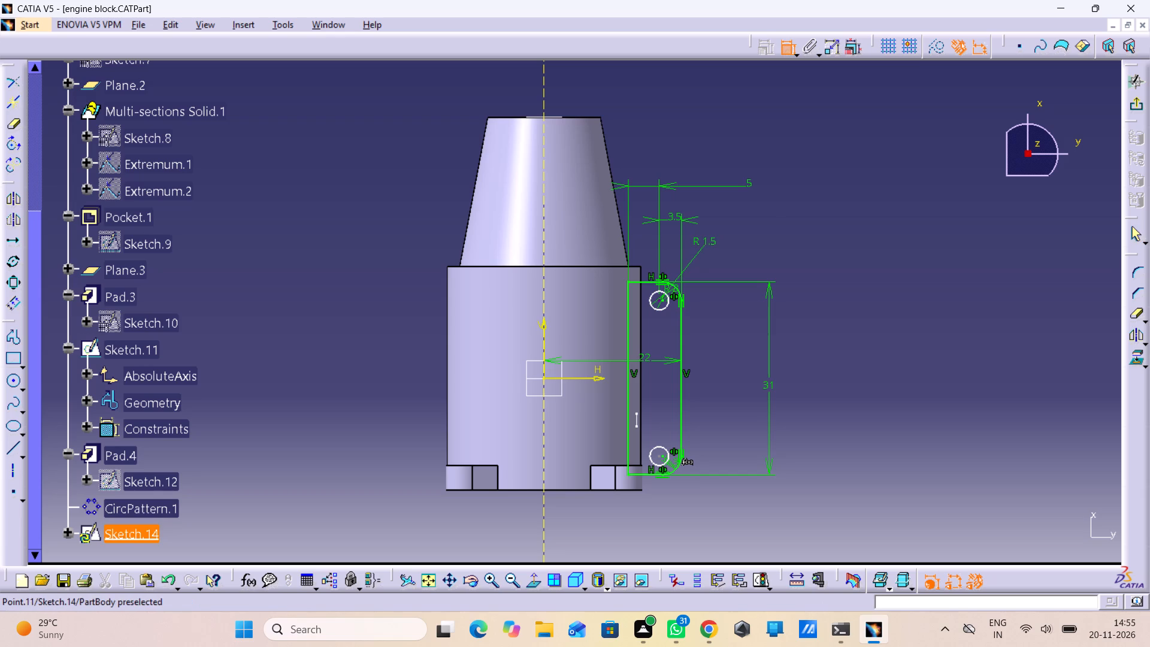
pyautogui.click(659, 304)
pyautogui.click(660, 455)
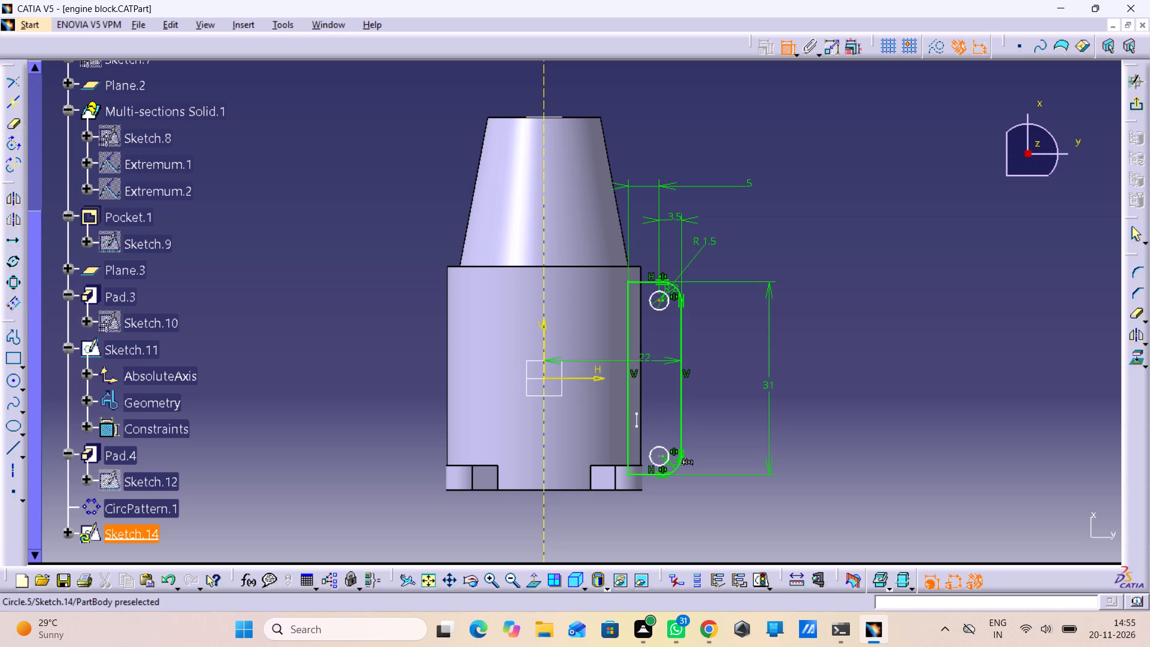
pyautogui.click(659, 460)
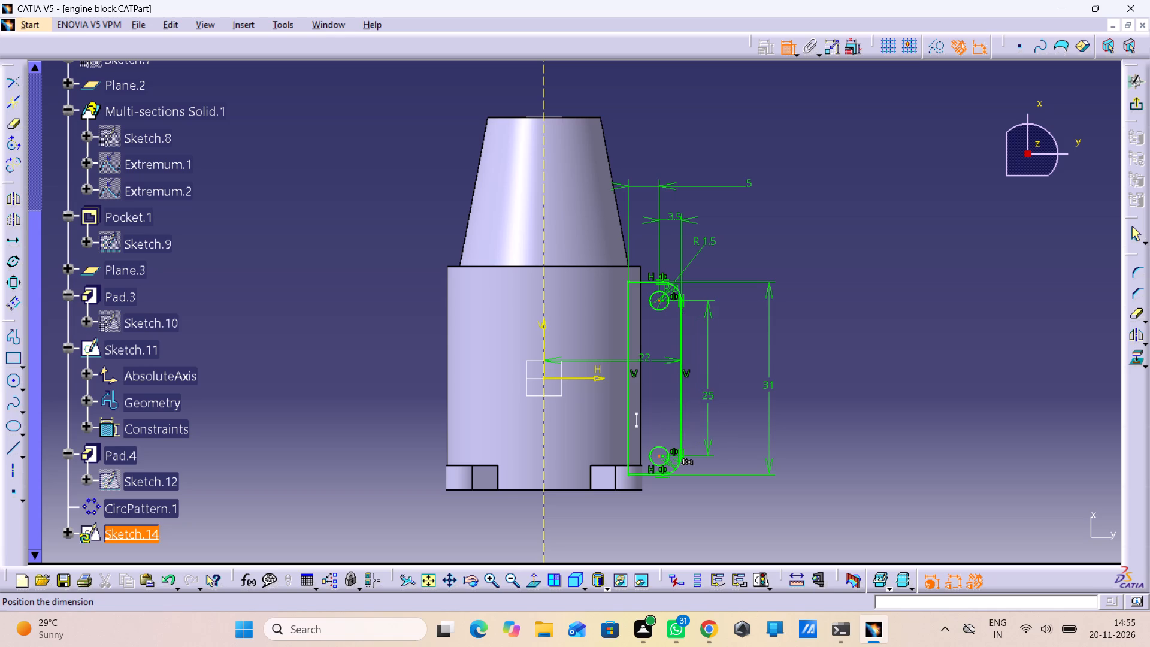
pyautogui.click(715, 379)
pyautogui.click(715, 375)
pyautogui.doubleClick(715, 375)
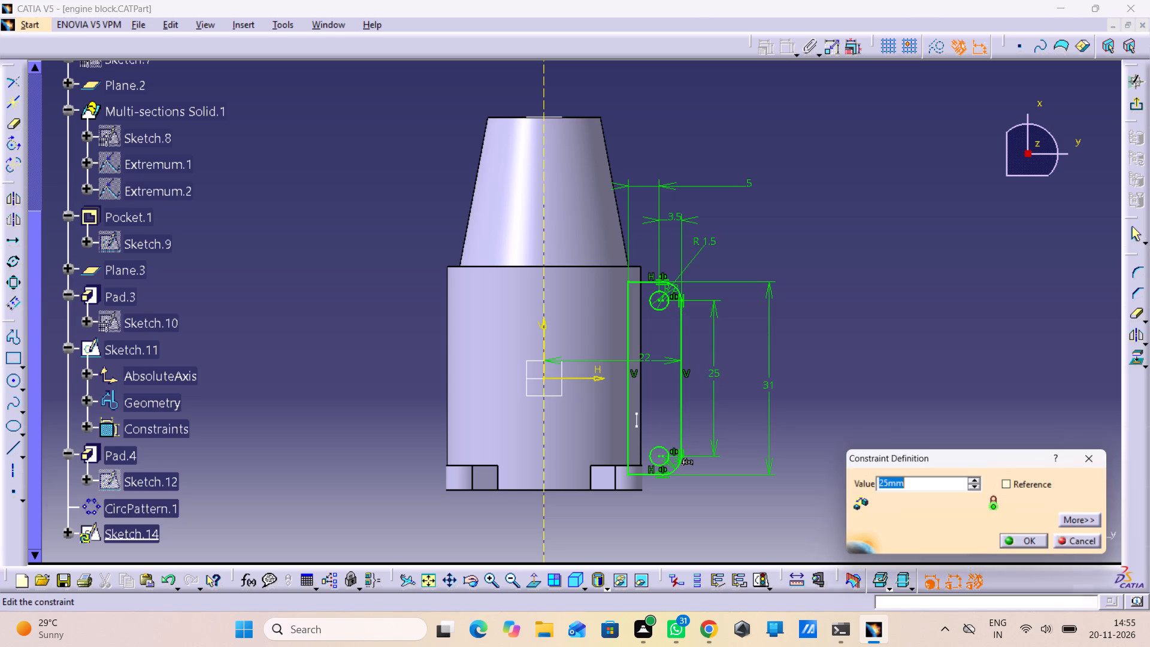
pyautogui.write('22')
pyautogui.press('Return')
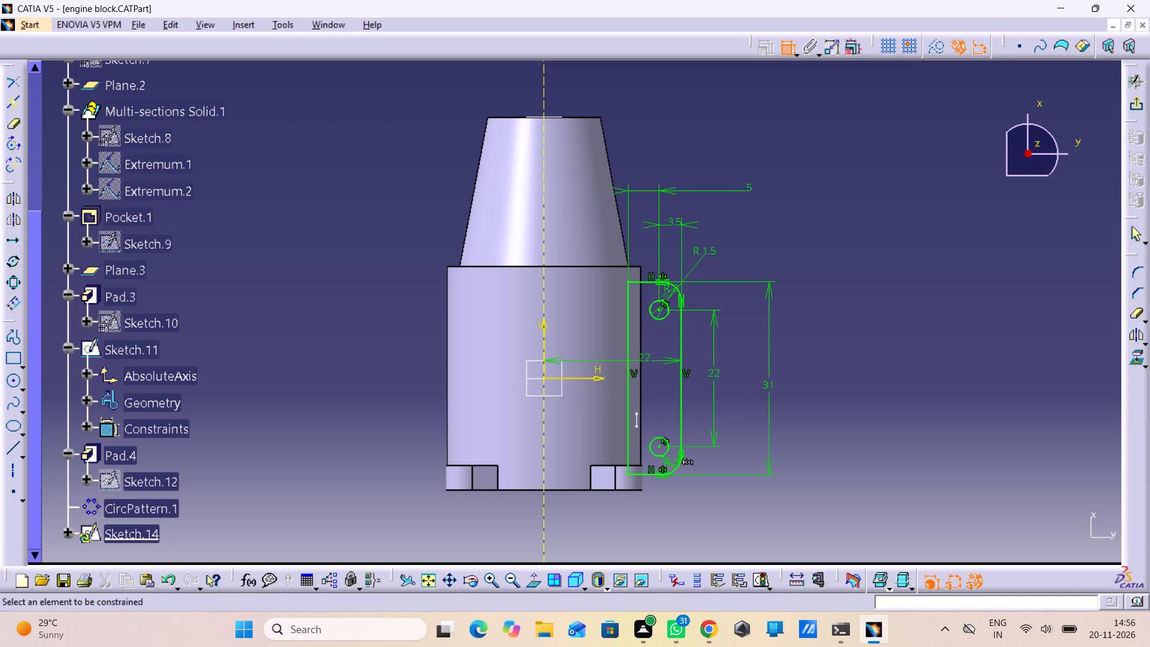
# Finish the flange sketch and pad its profile with a length of 1 mm.
pyautogui.click(1133, 108)
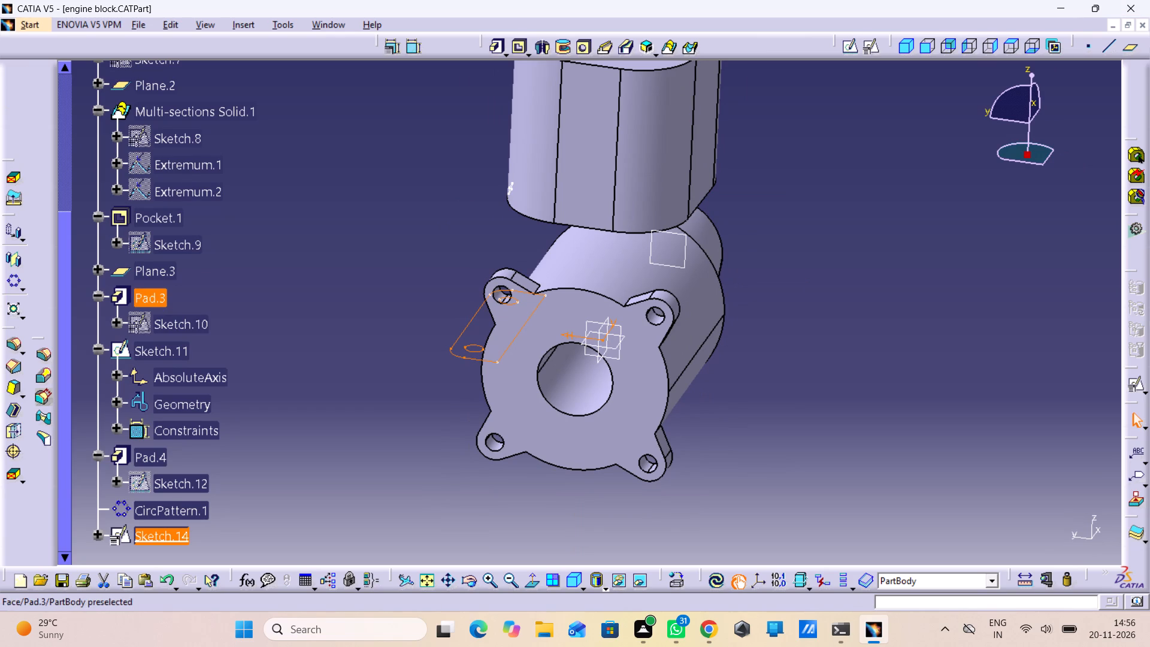
pyautogui.click(495, 44)
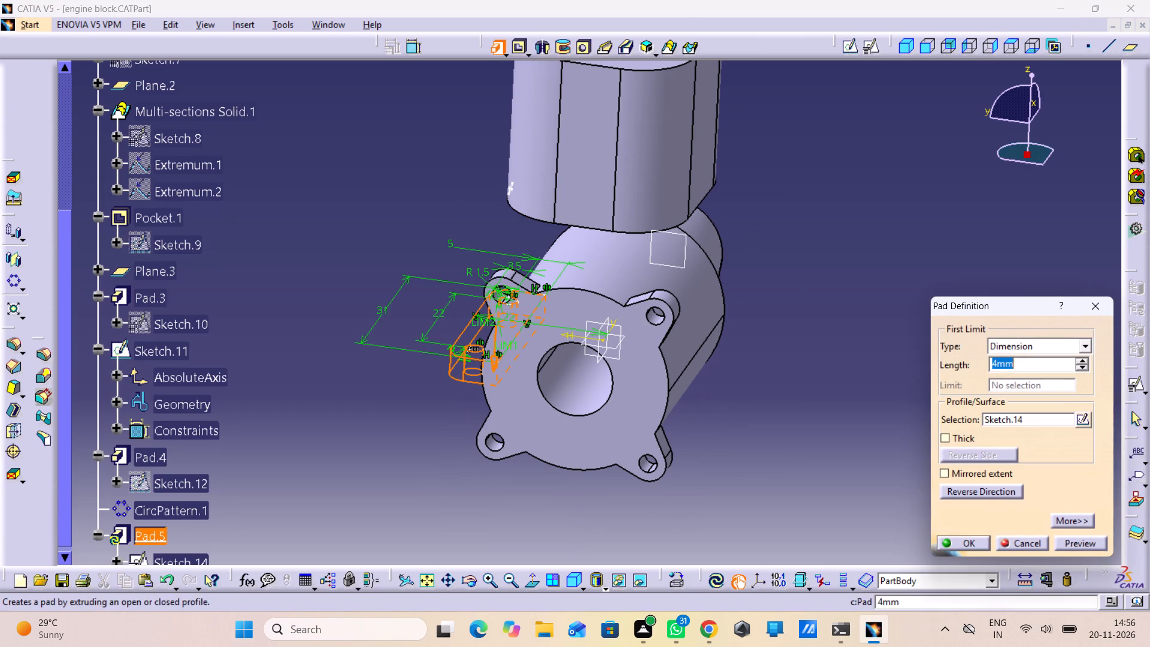
pyautogui.press('1')
pyautogui.press('Return')
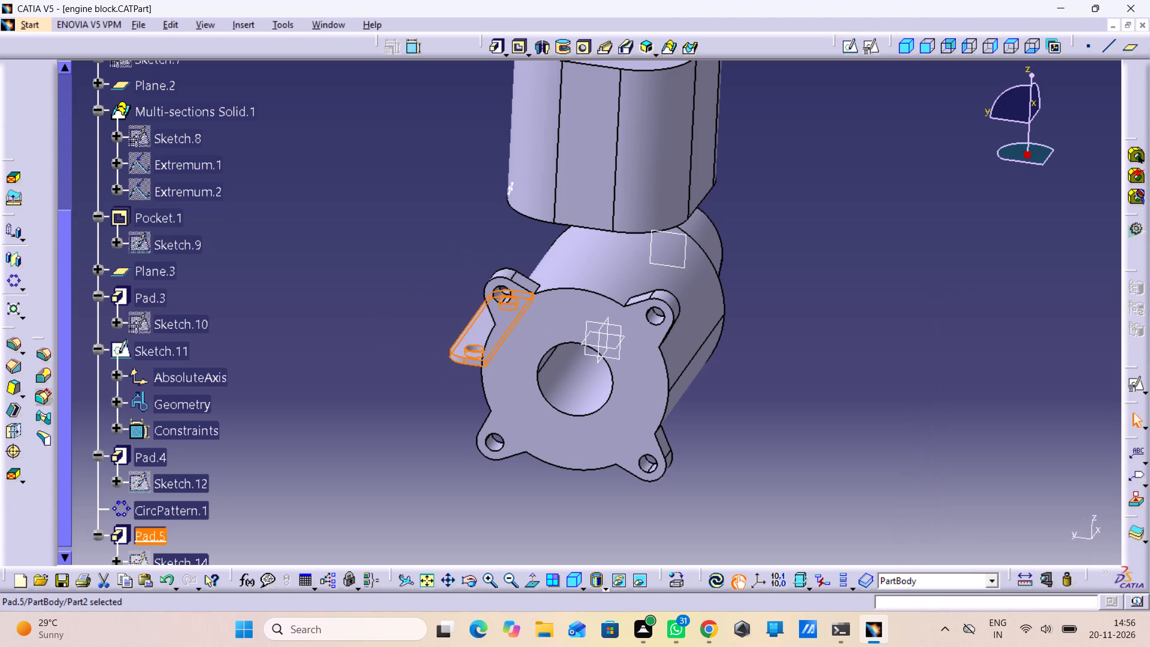
pyautogui.click(426, 413)
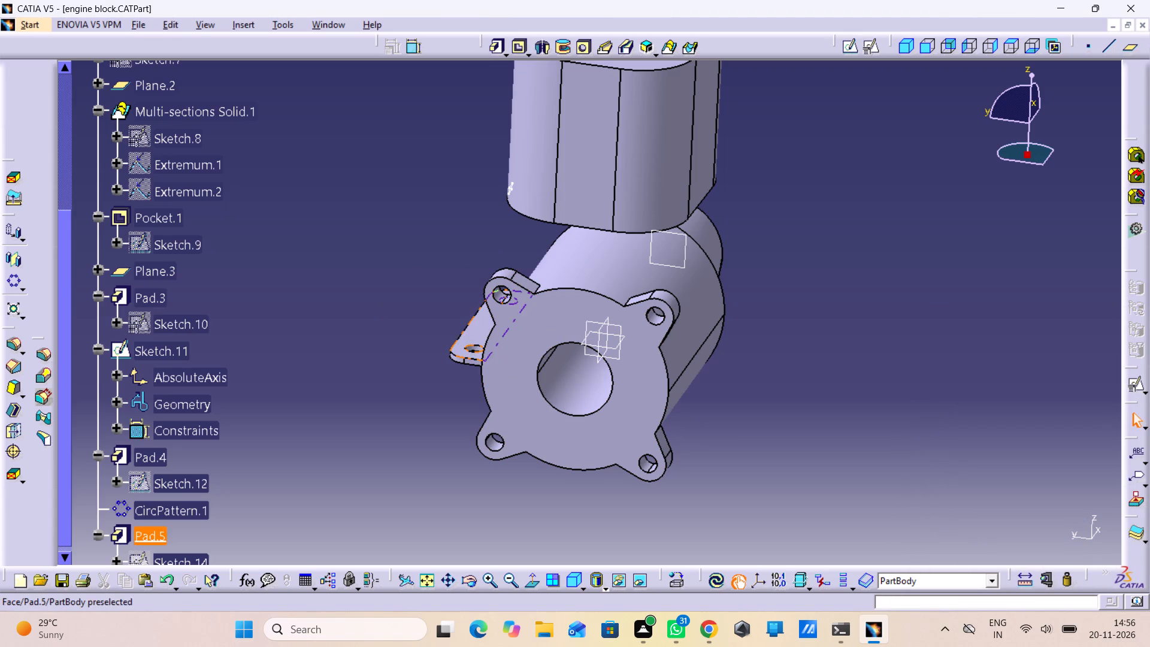
# Mirror the current solid about the zx plane to add a matching side flange on the cylinder's opposite side.
pyautogui.click(475, 335)
pyautogui.scroll(-4, 238, 465)
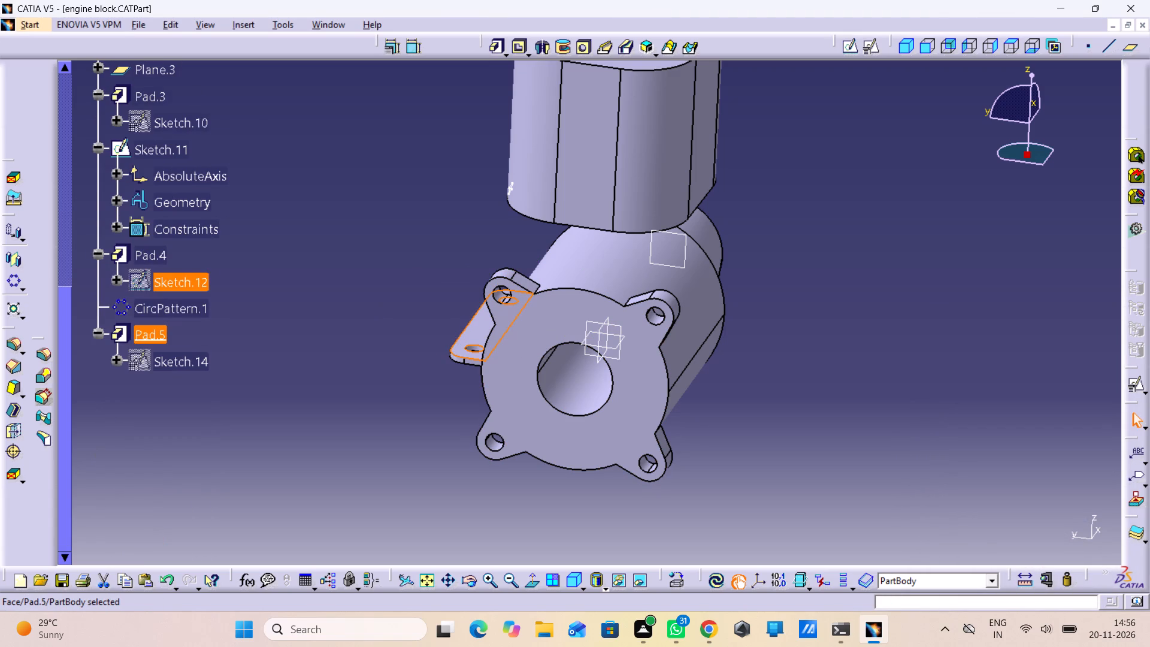
pyautogui.click(14, 262)
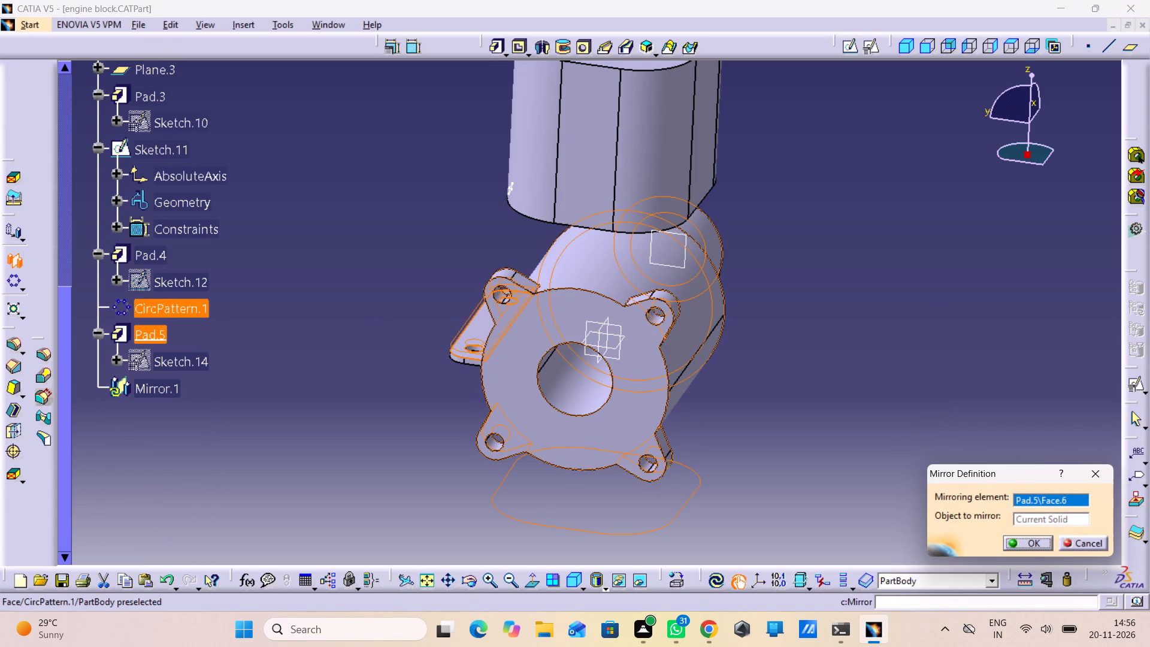
pyautogui.click(601, 341)
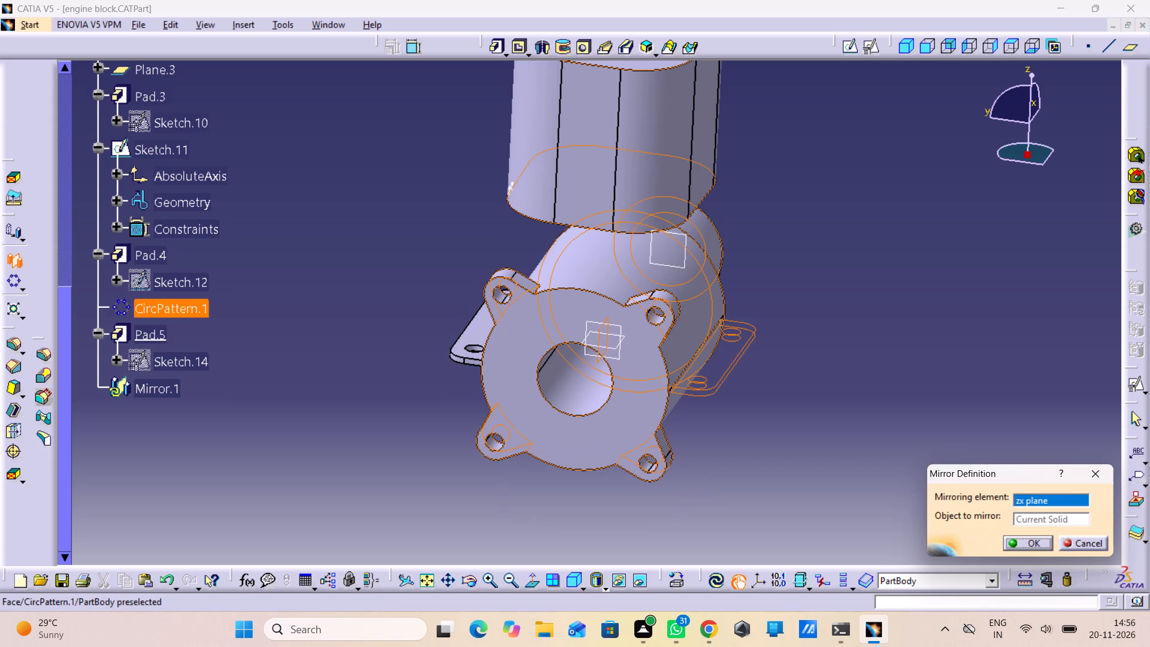
pyautogui.click(1018, 544)
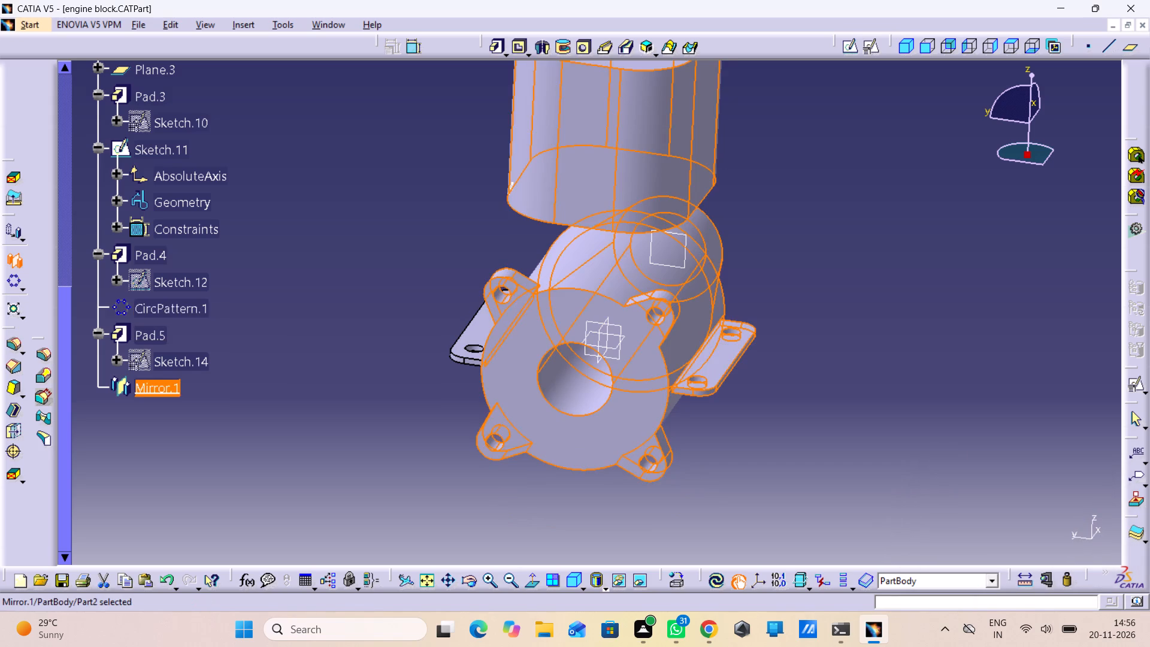
pyautogui.click(928, 502)
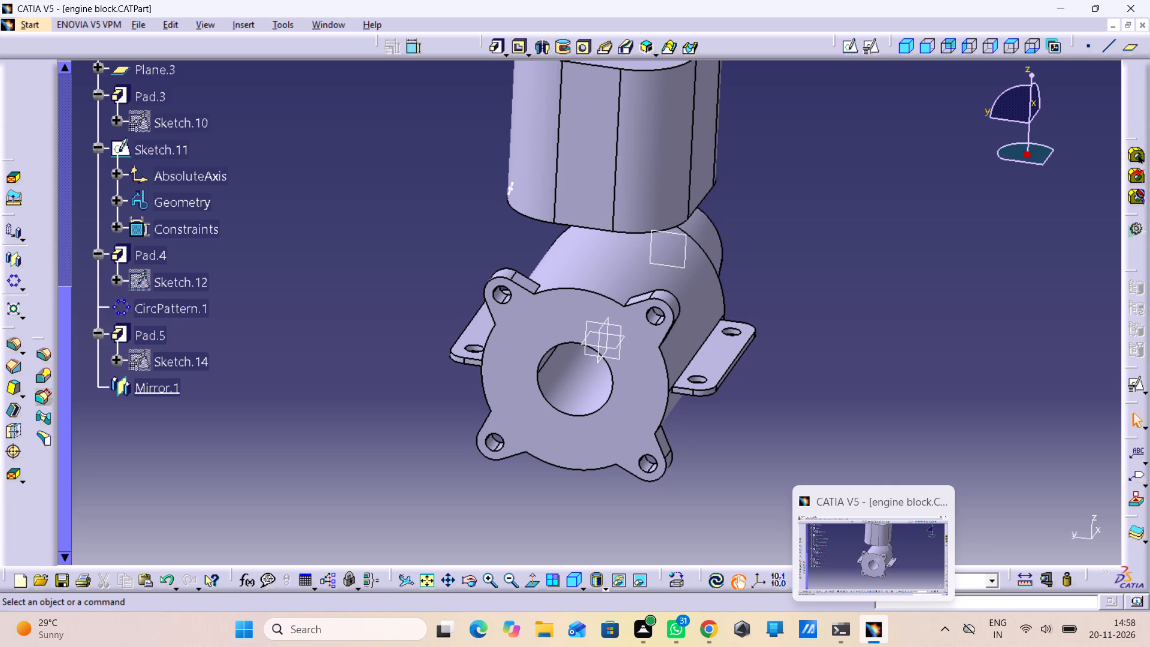
# Hide the reference plane Plane.2 at the open end of the tapered section.
pyautogui.click(897, 392)
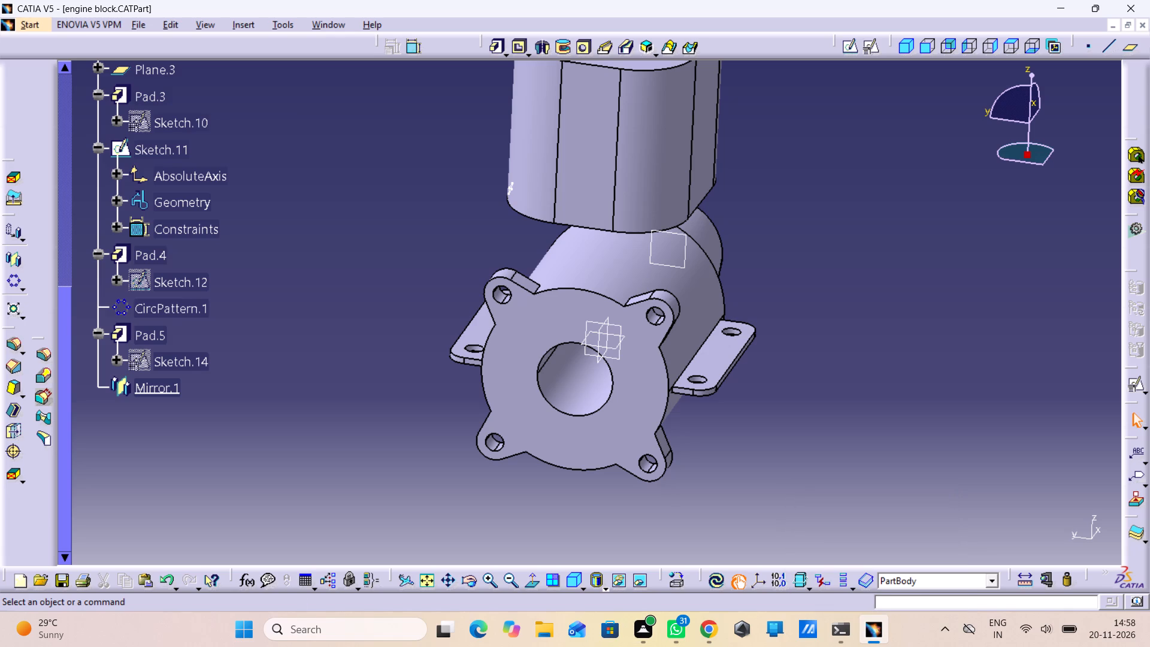
pyautogui.moveTo(897, 392); pyautogui.dragTo(895, 472, button='middle')
pyautogui.rightClick(897, 392)
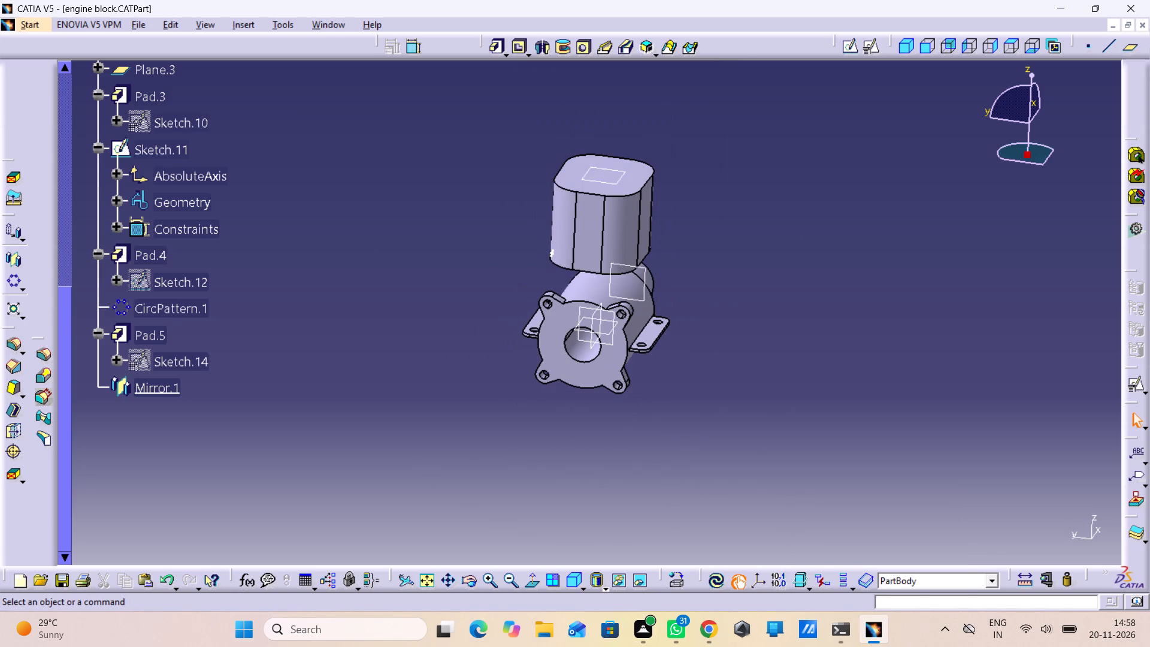
pyautogui.moveTo(895, 472); pyautogui.dragTo(895, 465, button='middle')
pyautogui.rightClick(895, 472)
pyautogui.middleClick(851, 399)
pyautogui.rightClick(850, 398)
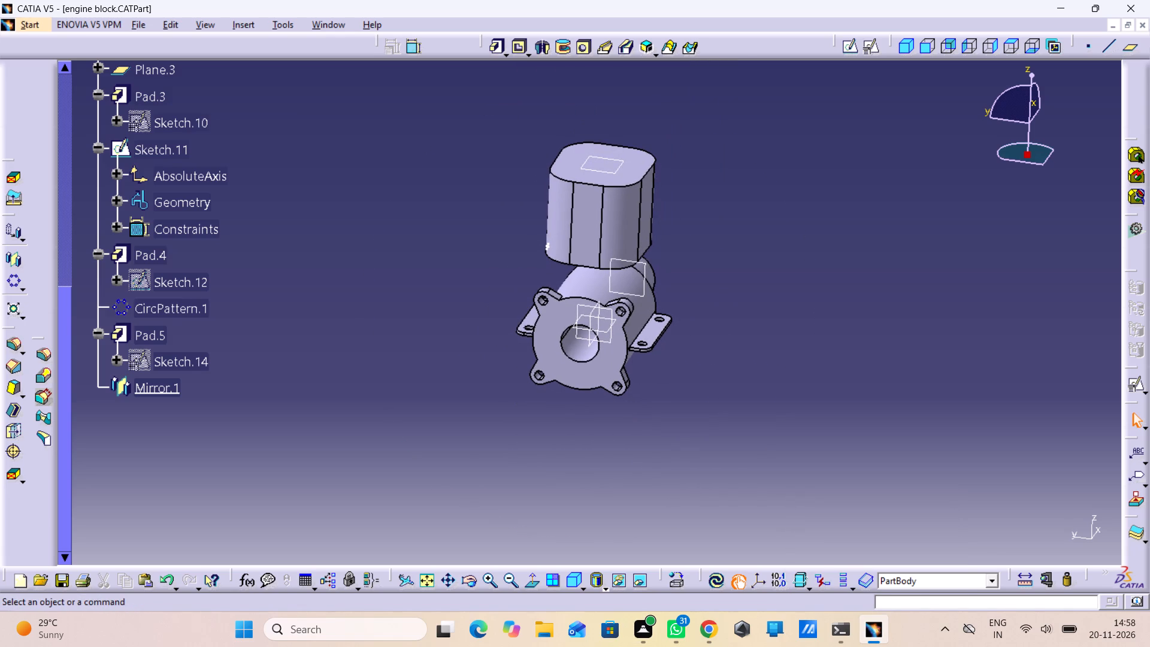
pyautogui.moveTo(704, 353); pyautogui.dragTo(429, 388, button='middle')
pyautogui.moveTo(704, 353); pyautogui.dragTo(620, 332, button='right')
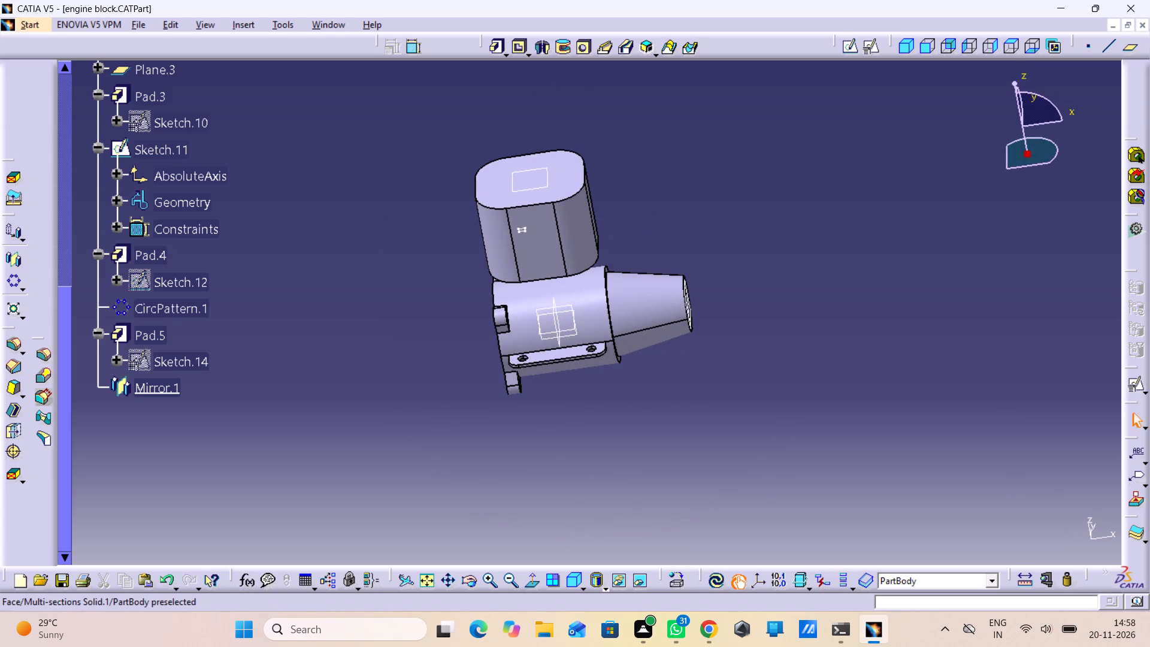
pyautogui.moveTo(713, 380); pyautogui.dragTo(555, 368, button='middle')
pyautogui.moveTo(713, 380); pyautogui.dragTo(555, 368, button='right')
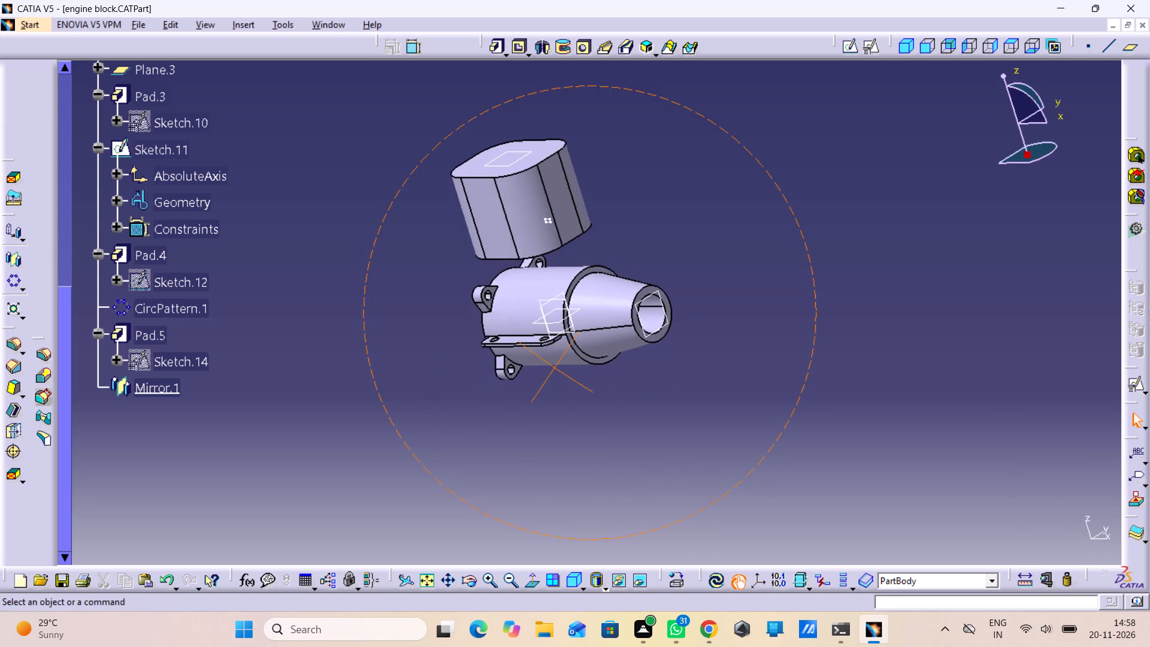
pyautogui.moveTo(555, 368); pyautogui.dragTo(552, 368, button='middle')
pyautogui.moveTo(555, 368); pyautogui.dragTo(637, 364, button='right')
pyautogui.scroll(1, 637, 364)
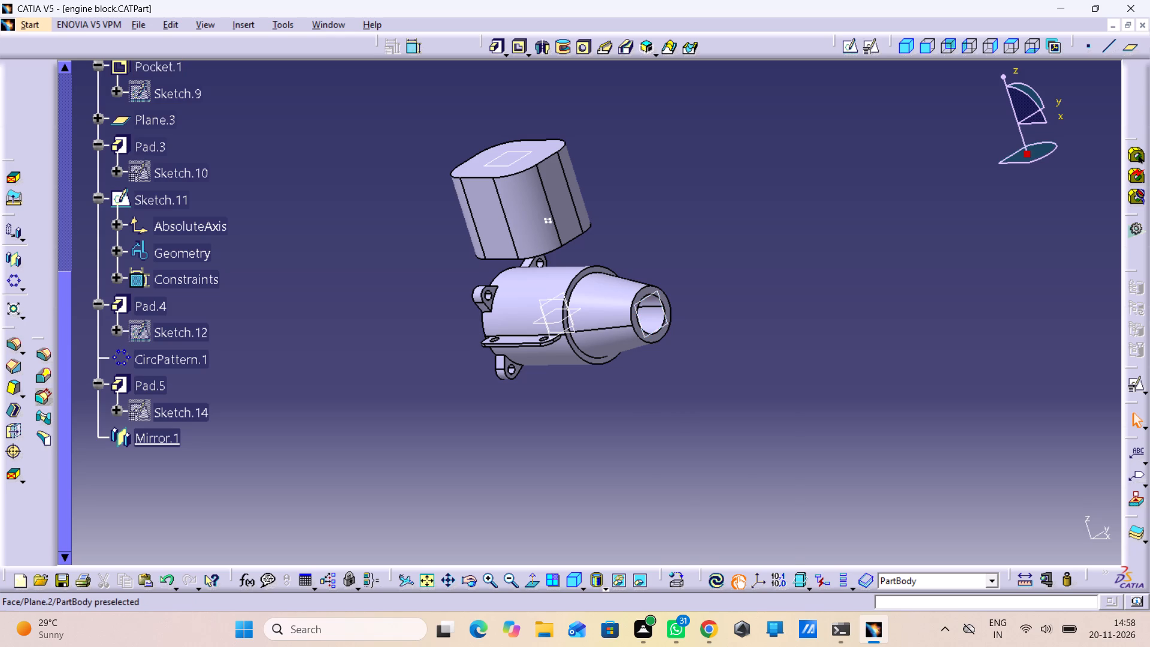
pyautogui.rightClick(646, 295)
pyautogui.click(685, 347)
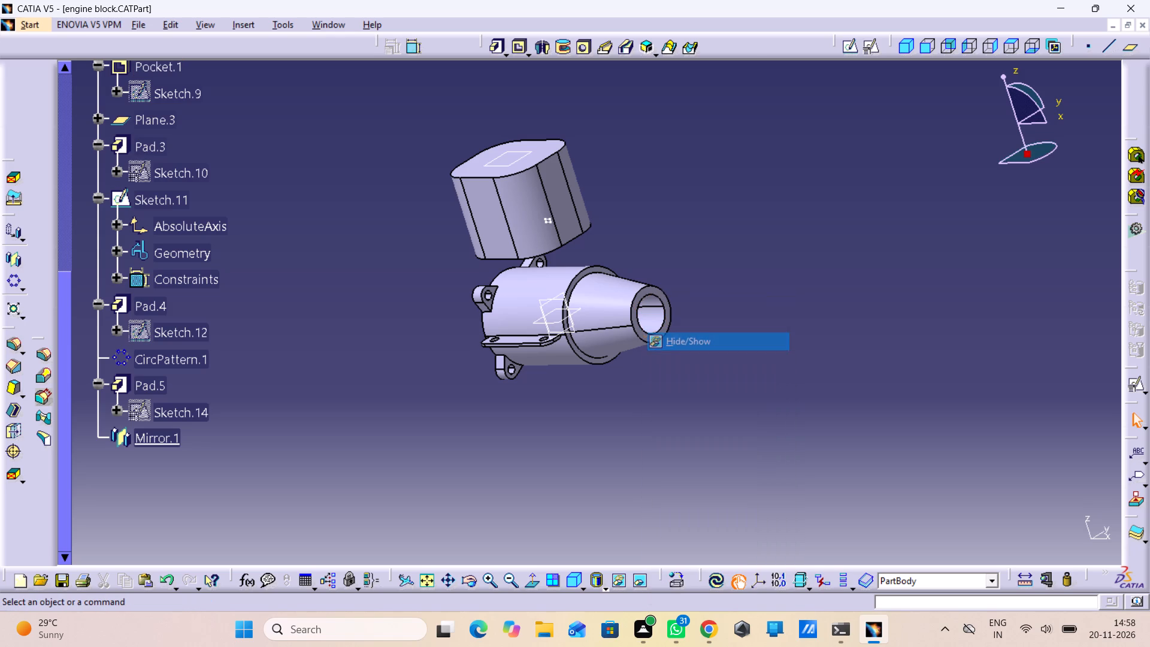
# Examine the housing, tapered end, rim lugs and both side flanges from several directions.
pyautogui.moveTo(558, 388); pyautogui.dragTo(644, 416, button='middle')
pyautogui.moveTo(556, 388); pyautogui.dragTo(644, 416, button='right')
pyautogui.moveTo(546, 424); pyautogui.dragTo(546, 419, button='middle')
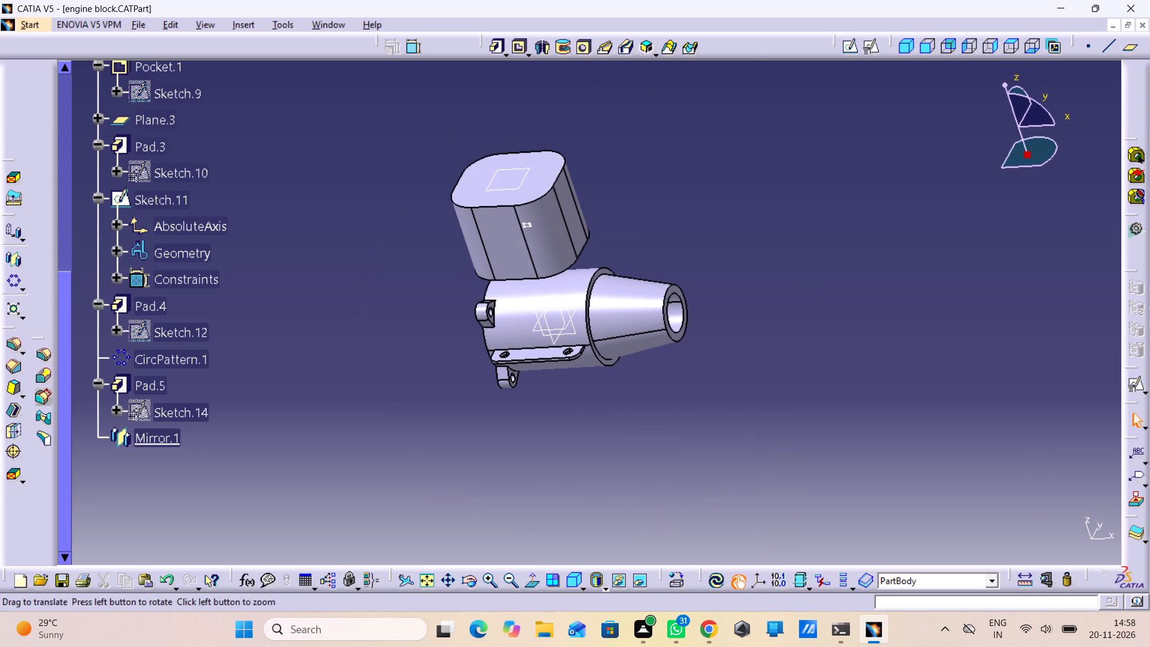
pyautogui.moveTo(546, 418); pyautogui.dragTo(756, 316, button='right')
pyautogui.moveTo(546, 419); pyautogui.dragTo(797, 285, button='middle')
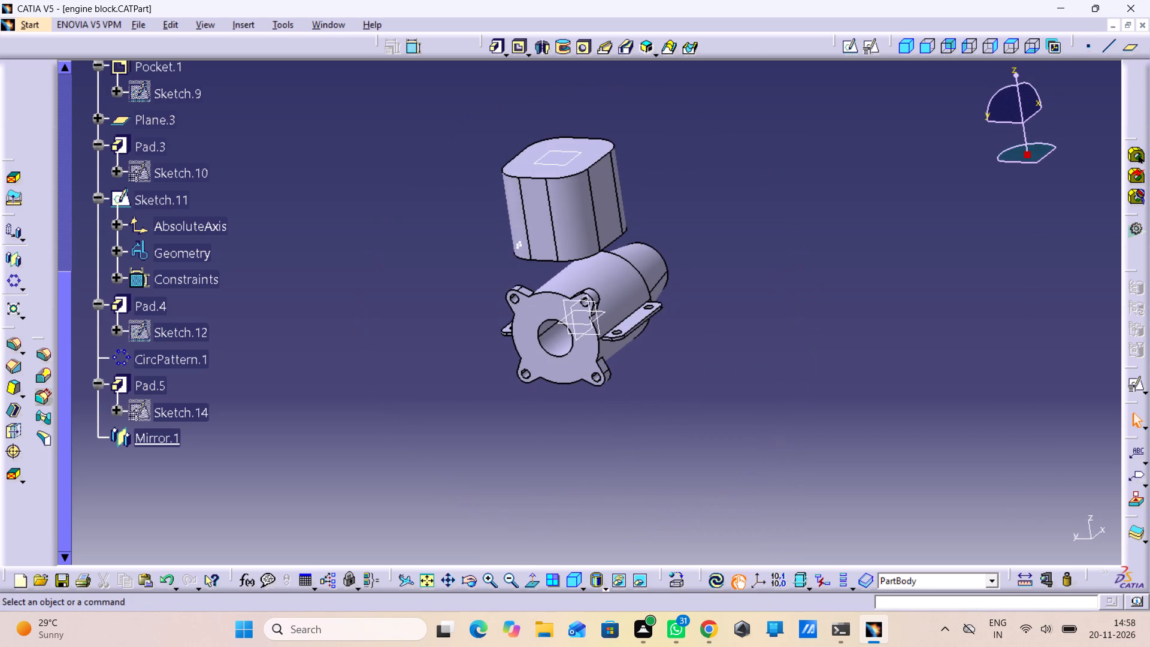
pyautogui.moveTo(532, 383); pyautogui.dragTo(785, 322, button='middle')
pyautogui.moveTo(531, 382); pyautogui.dragTo(785, 322, button='right')
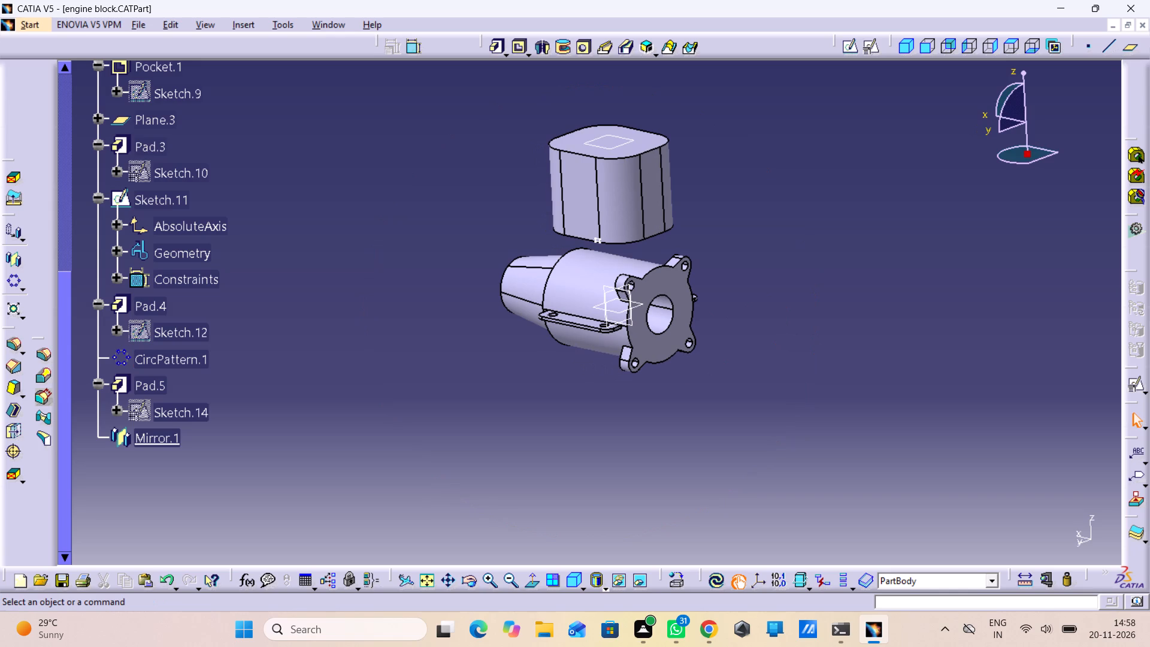
# Create a reference plane offset 30 mm from the yz plane, towards the tapered end of the housing.
pyautogui.scroll(-1, 616, 382)
pyautogui.moveTo(568, 425); pyautogui.dragTo(782, 408, button='middle')
pyautogui.moveTo(568, 425); pyautogui.dragTo(782, 408, button='right')
pyautogui.moveTo(554, 421); pyautogui.dragTo(556, 413, button='middle')
pyautogui.moveTo(554, 421); pyautogui.dragTo(556, 413, button='right')
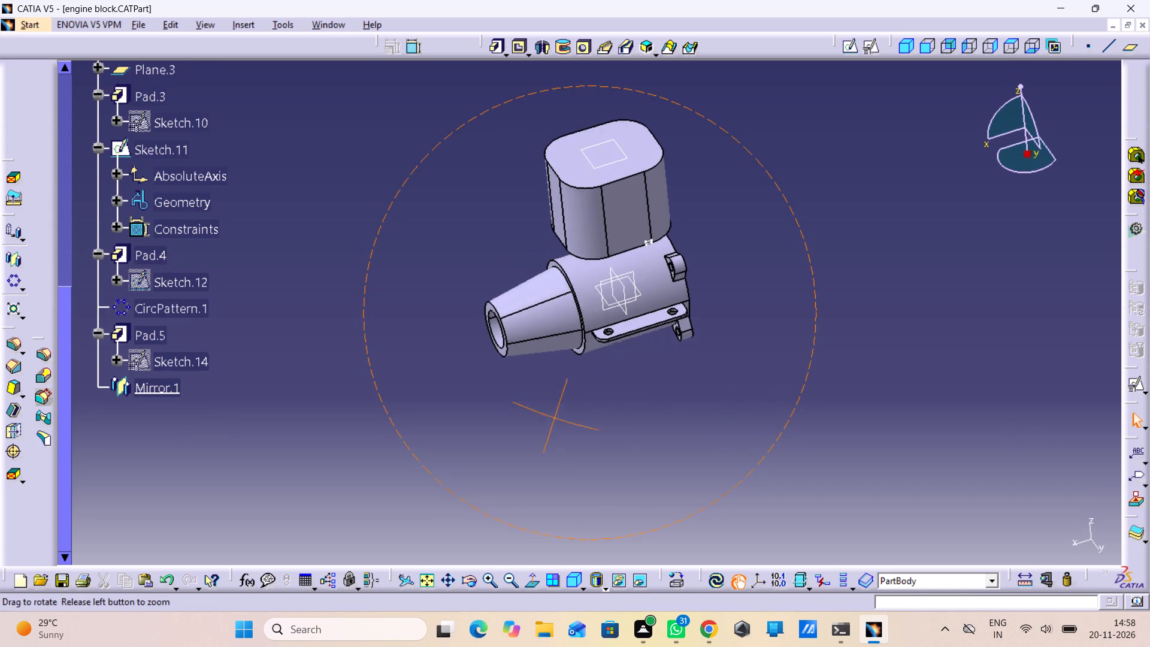
pyautogui.moveTo(556, 413); pyautogui.dragTo(583, 368, button='middle')
pyautogui.moveTo(556, 413); pyautogui.dragTo(583, 368, button='right')
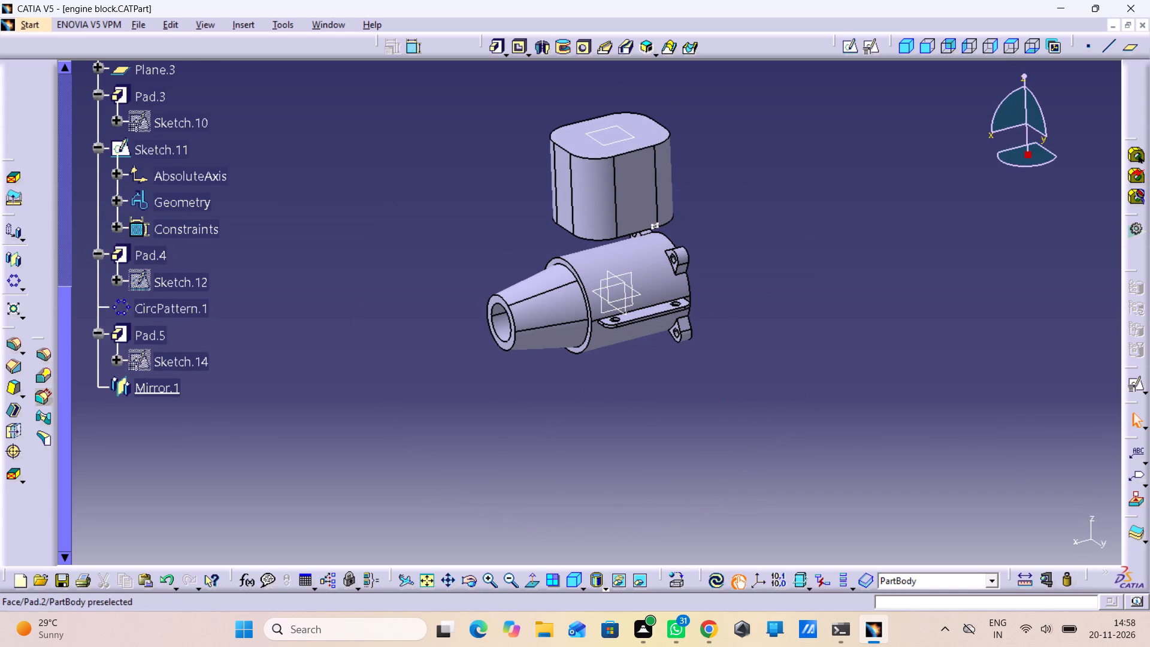
pyautogui.click(1131, 53)
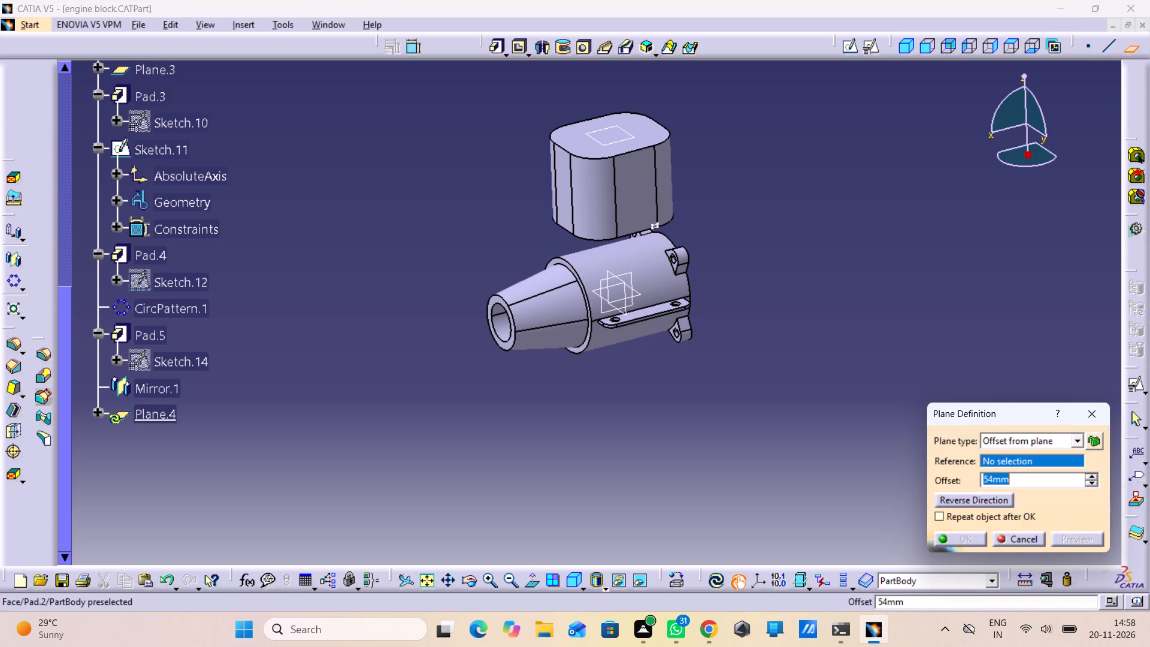
pyautogui.click(627, 300)
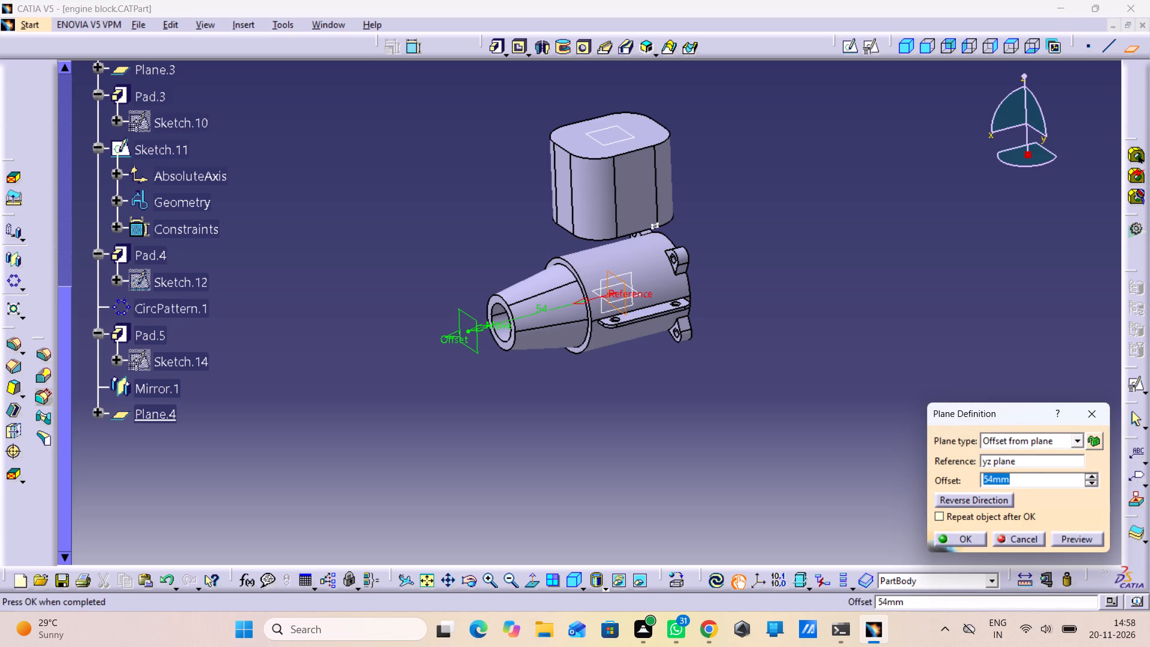
pyautogui.write('30')
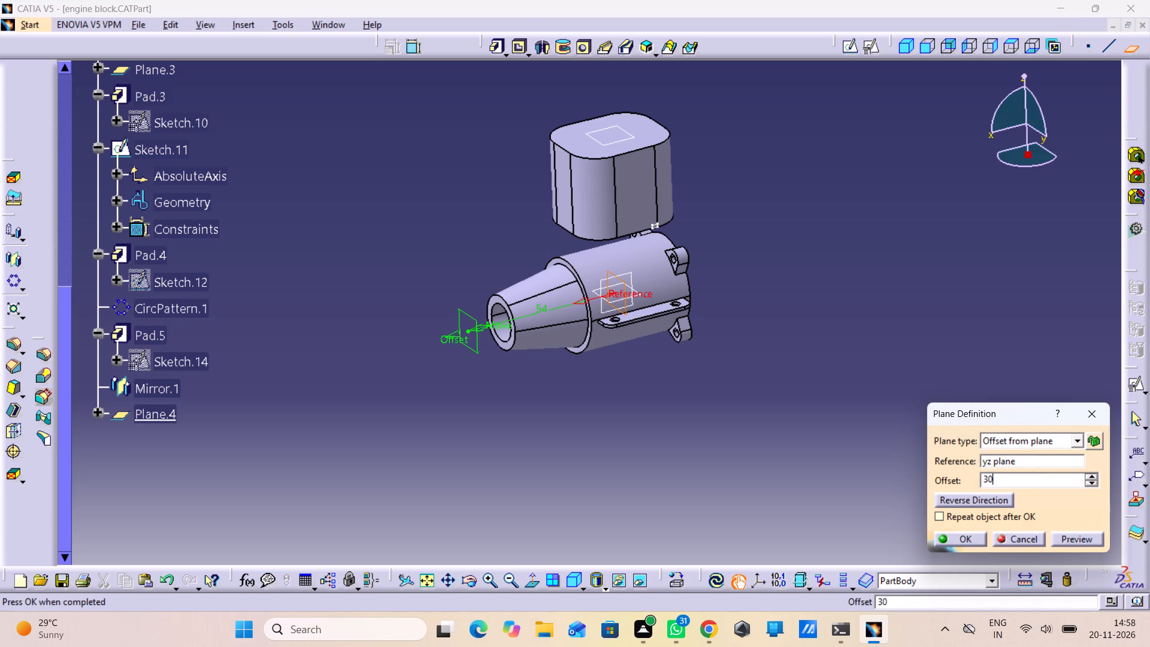
pyautogui.press('Return')
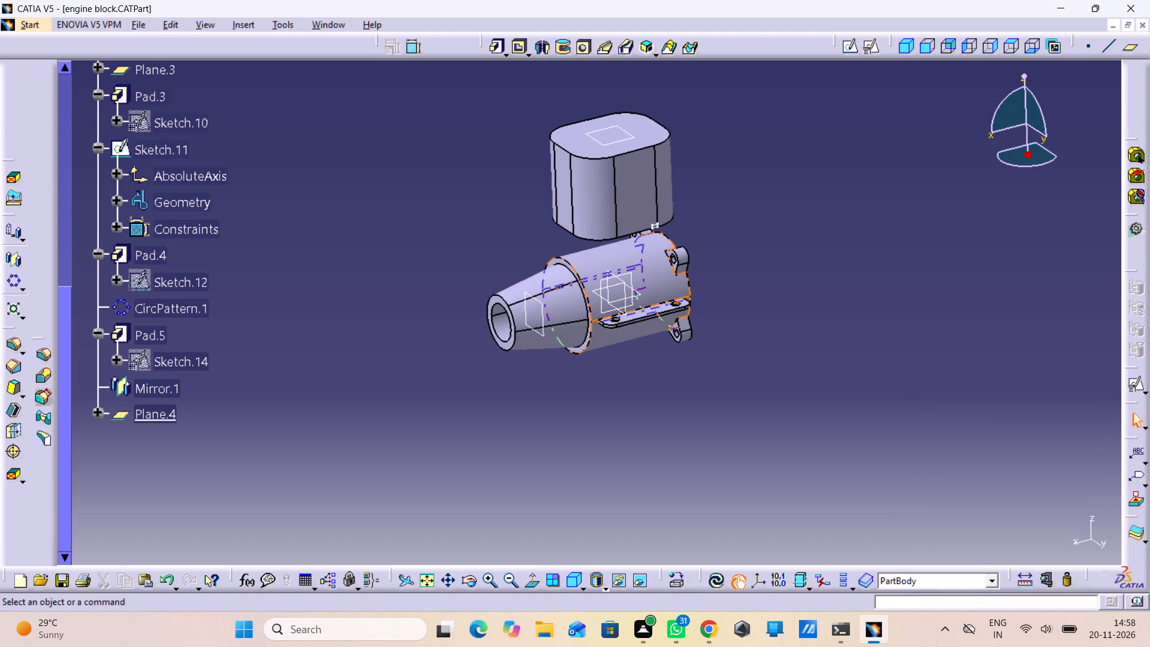
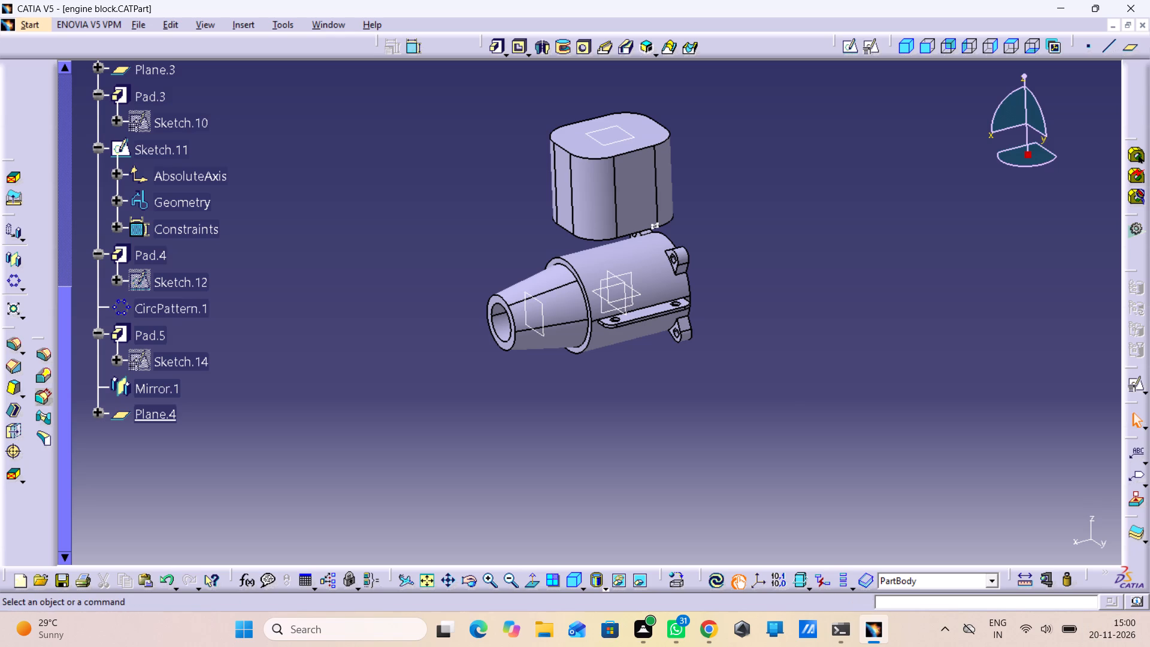
# Open a positioned sketch on reference plane Plane.4 in the tapered end, keeping the implicit origin and orientation.
pyautogui.moveTo(657, 458); pyautogui.dragTo(641, 501, button='middle')
pyautogui.moveTo(653, 456); pyautogui.dragTo(641, 501, button='right')
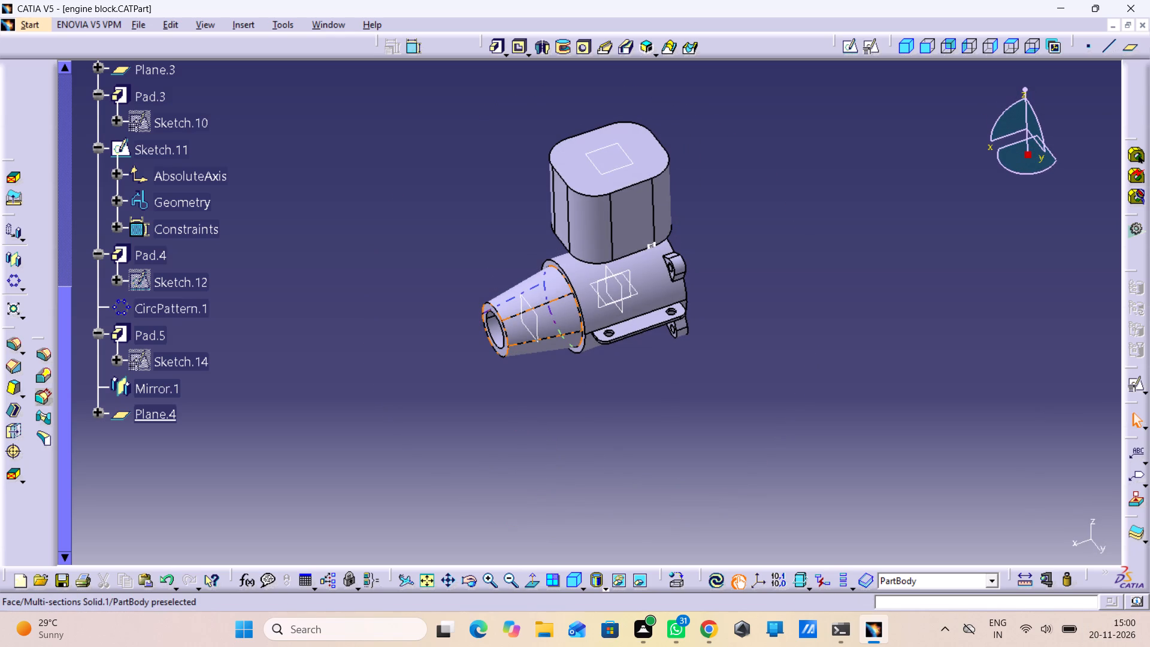
pyautogui.click(527, 303)
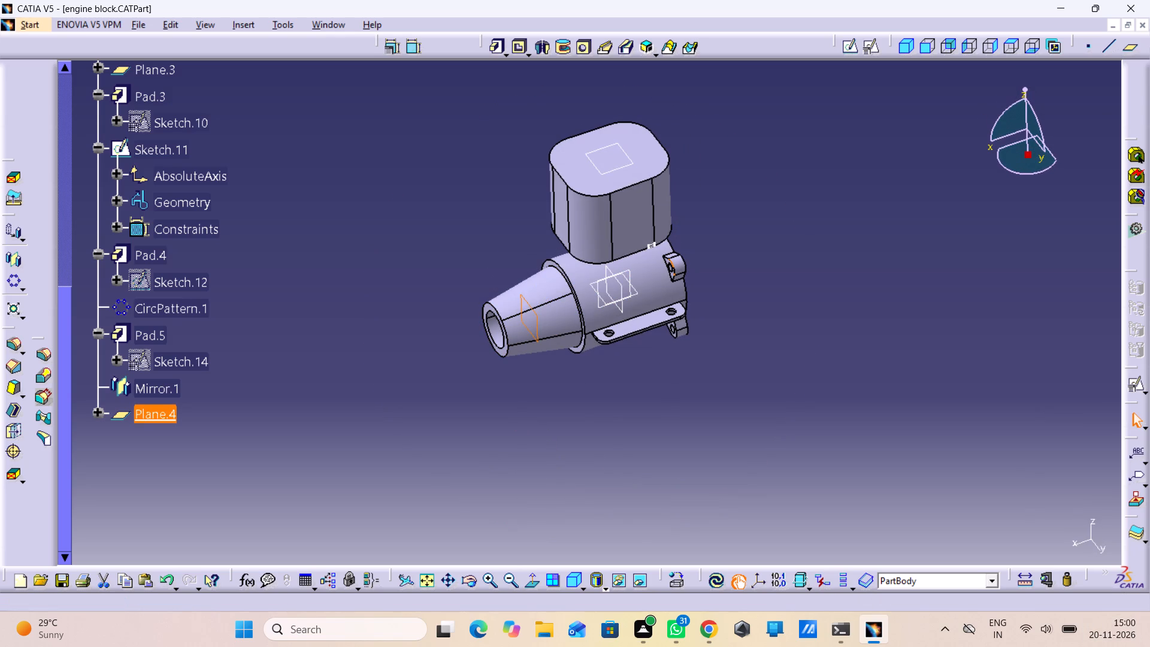
pyautogui.click(867, 50)
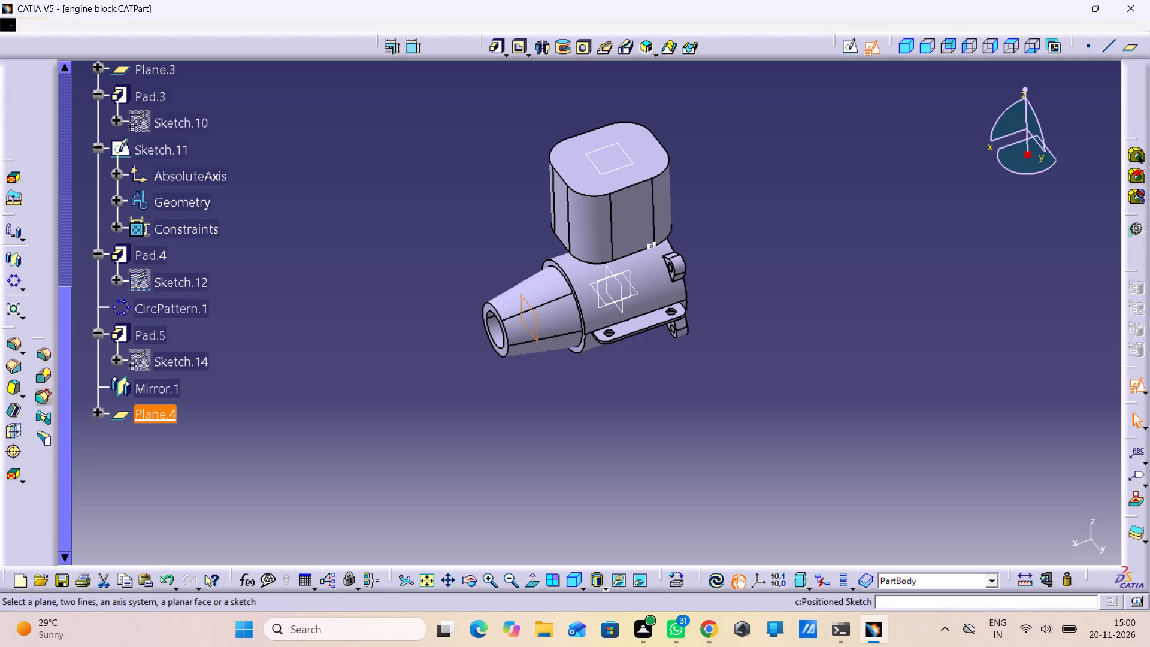
pyautogui.click(1007, 541)
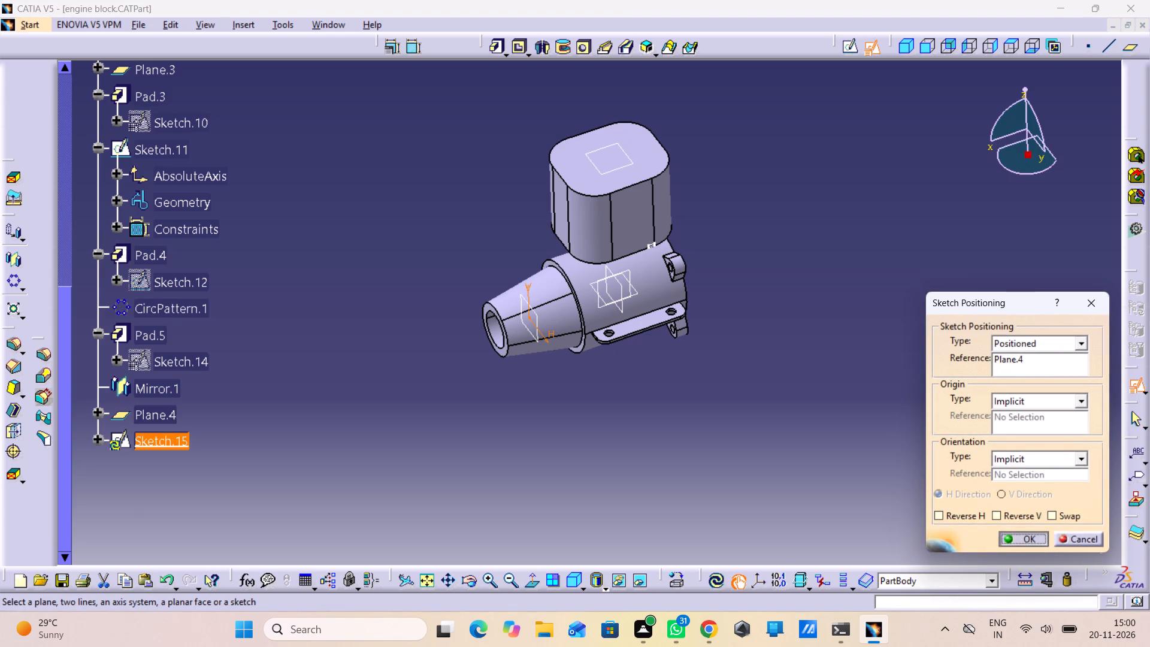
pyautogui.moveTo(857, 497); pyautogui.dragTo(857, 494, button='middle')
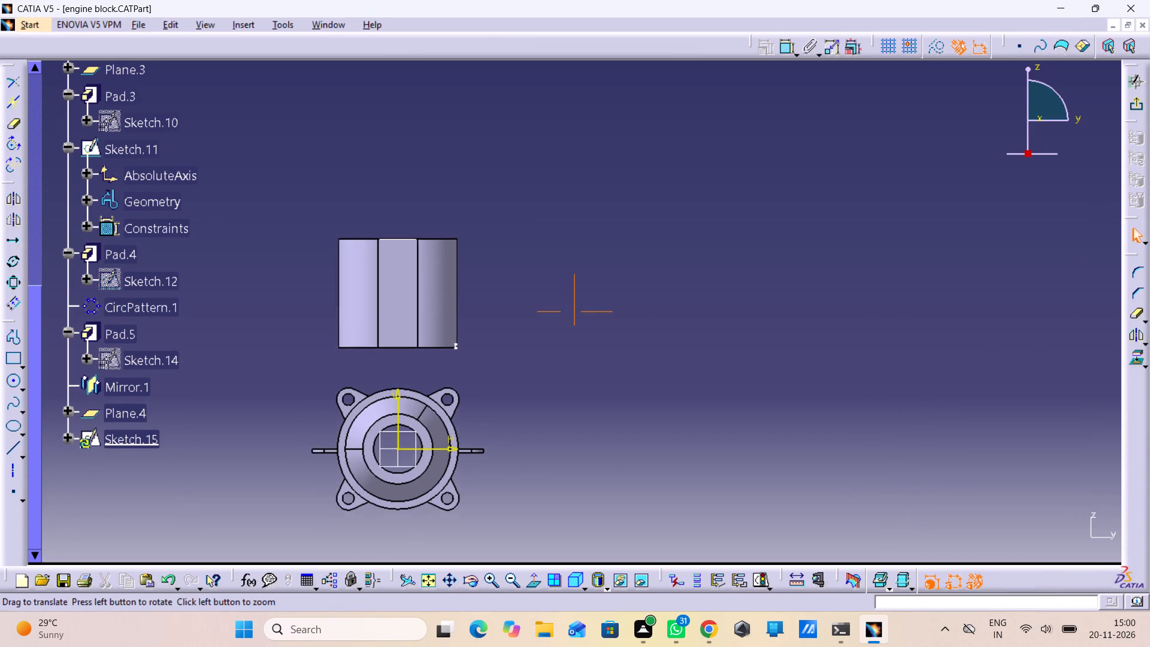
pyautogui.moveTo(857, 494); pyautogui.dragTo(1058, 436, button='middle')
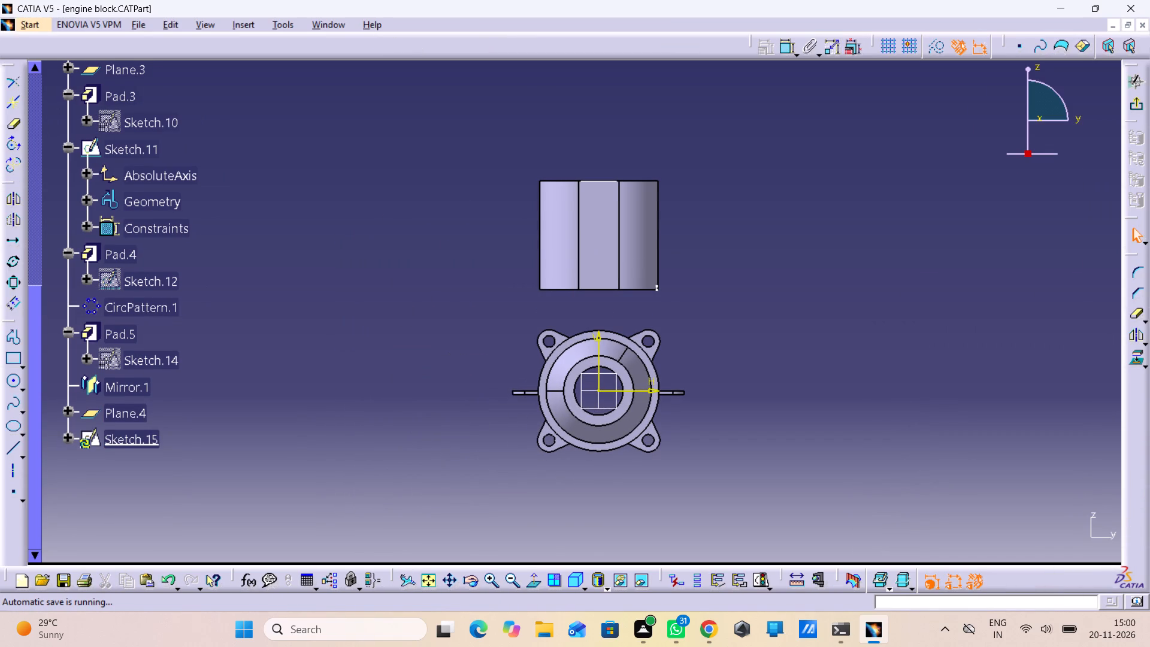
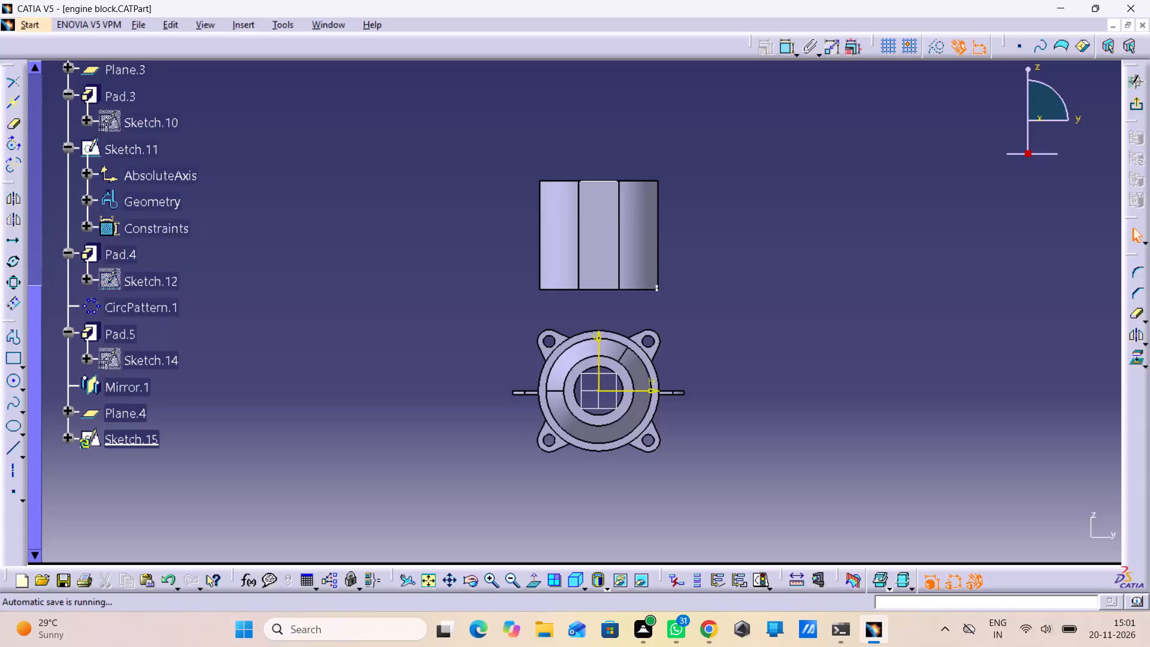
# Cut the part by the sketch plane and examine the tapered end's cross-section.
pyautogui.moveTo(698, 397); pyautogui.dragTo(497, 485, button='middle')
pyautogui.moveTo(698, 397); pyautogui.dragTo(497, 485, button='right')
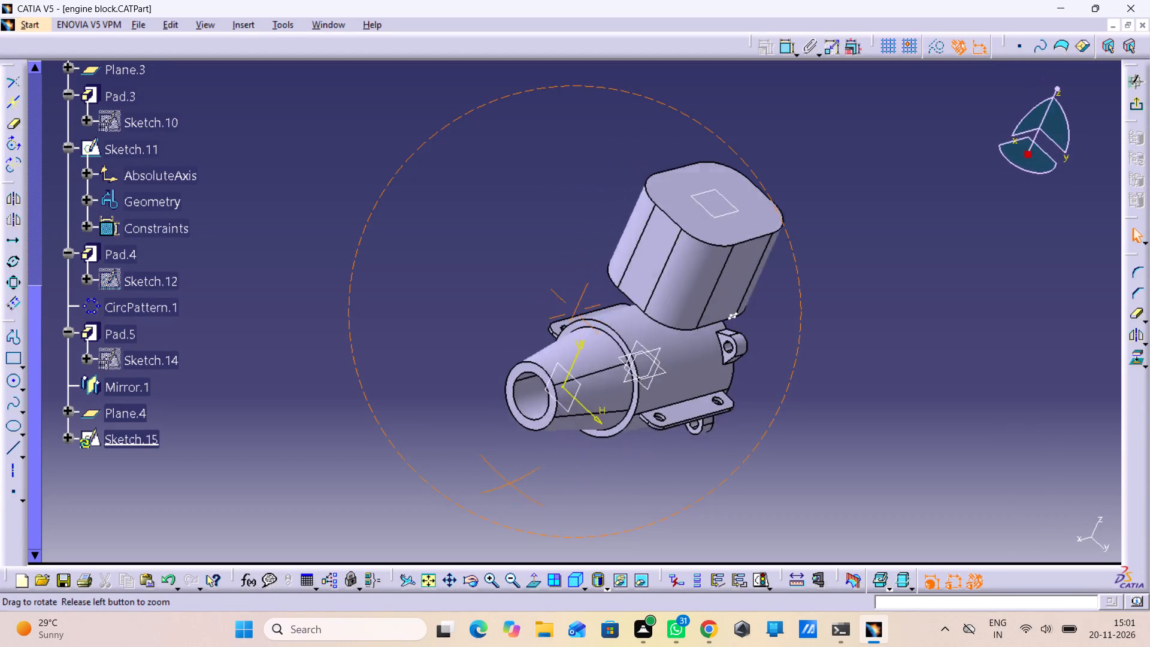
pyautogui.moveTo(497, 485); pyautogui.dragTo(393, 392, button='middle')
pyautogui.moveTo(497, 485); pyautogui.dragTo(393, 392, button='right')
pyautogui.moveTo(637, 506); pyautogui.dragTo(651, 430, button='middle')
pyautogui.moveTo(637, 506); pyautogui.dragTo(651, 430, button='right')
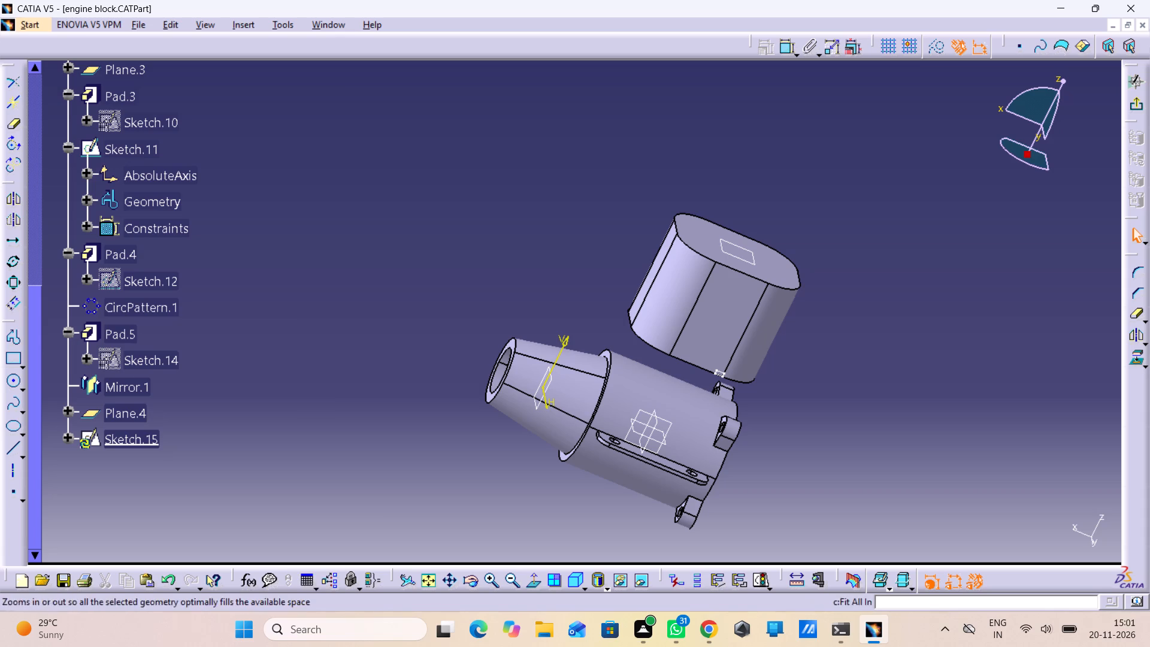
pyautogui.click(850, 588)
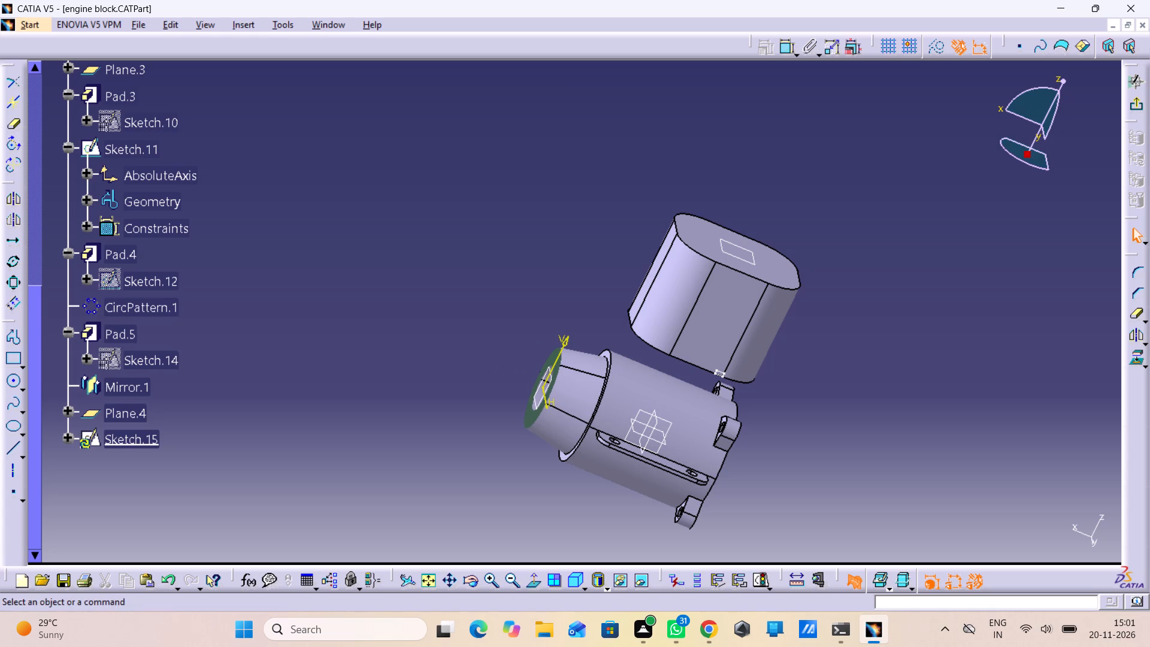
pyautogui.moveTo(582, 501); pyautogui.dragTo(740, 544, button='middle')
pyautogui.moveTo(582, 501); pyautogui.dragTo(740, 544, button='right')
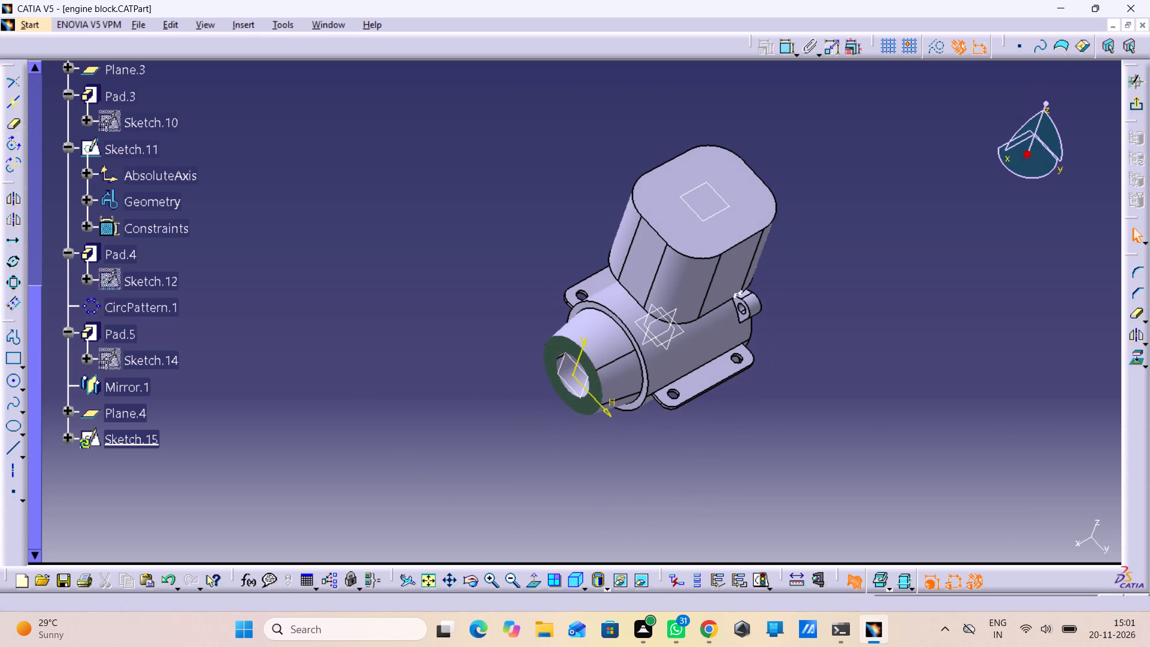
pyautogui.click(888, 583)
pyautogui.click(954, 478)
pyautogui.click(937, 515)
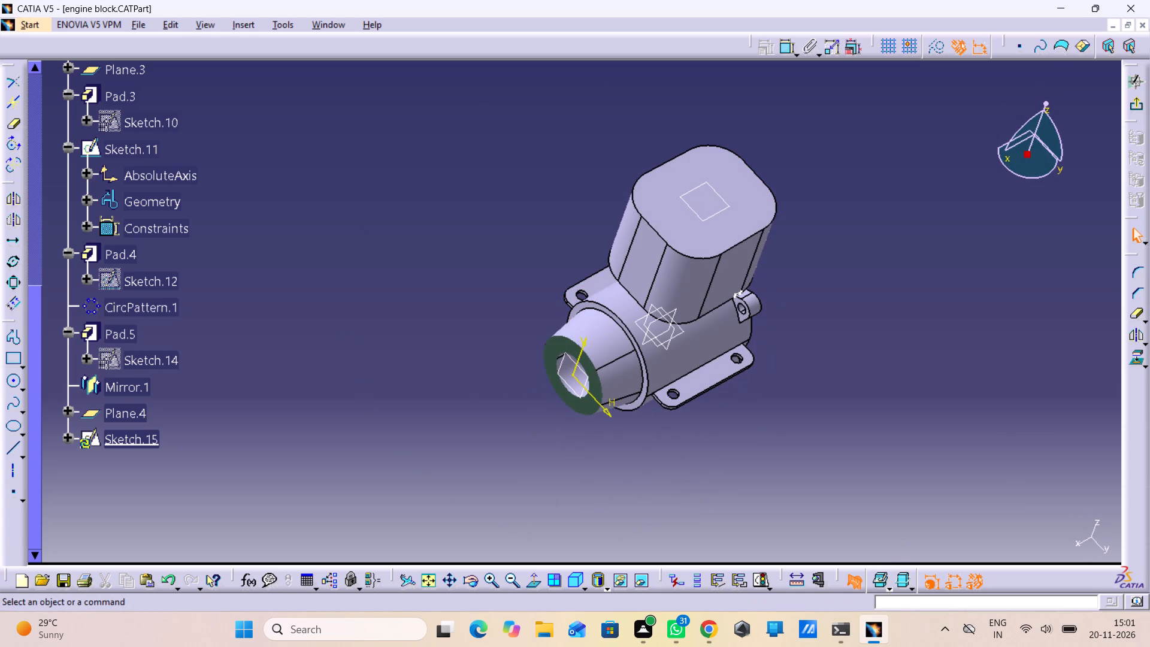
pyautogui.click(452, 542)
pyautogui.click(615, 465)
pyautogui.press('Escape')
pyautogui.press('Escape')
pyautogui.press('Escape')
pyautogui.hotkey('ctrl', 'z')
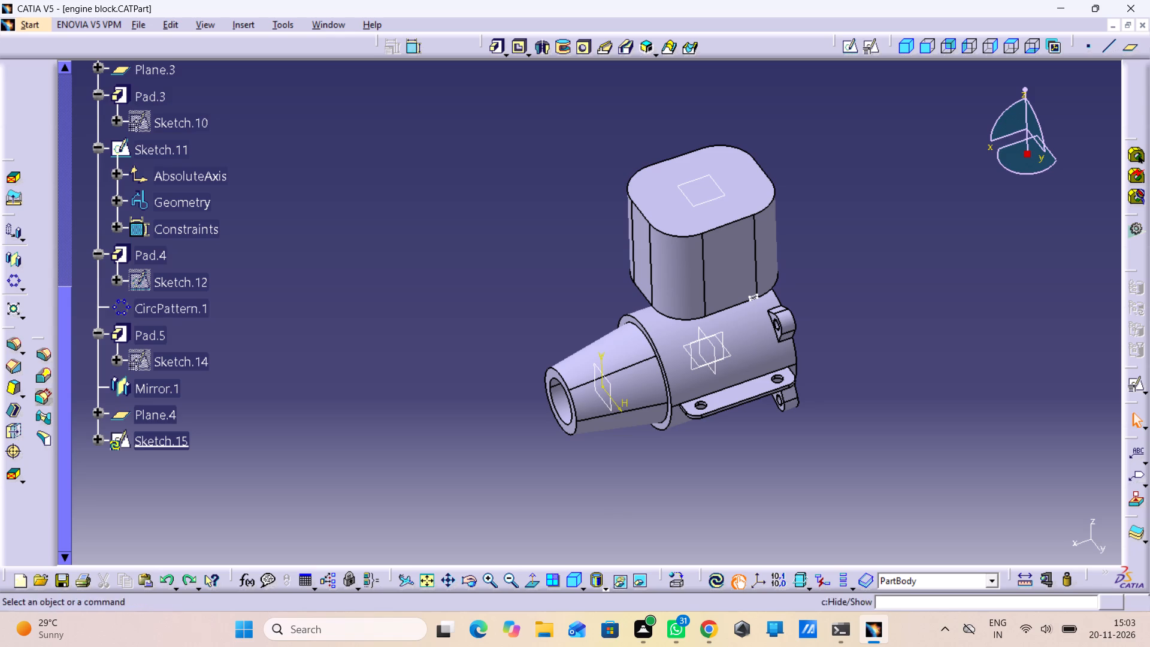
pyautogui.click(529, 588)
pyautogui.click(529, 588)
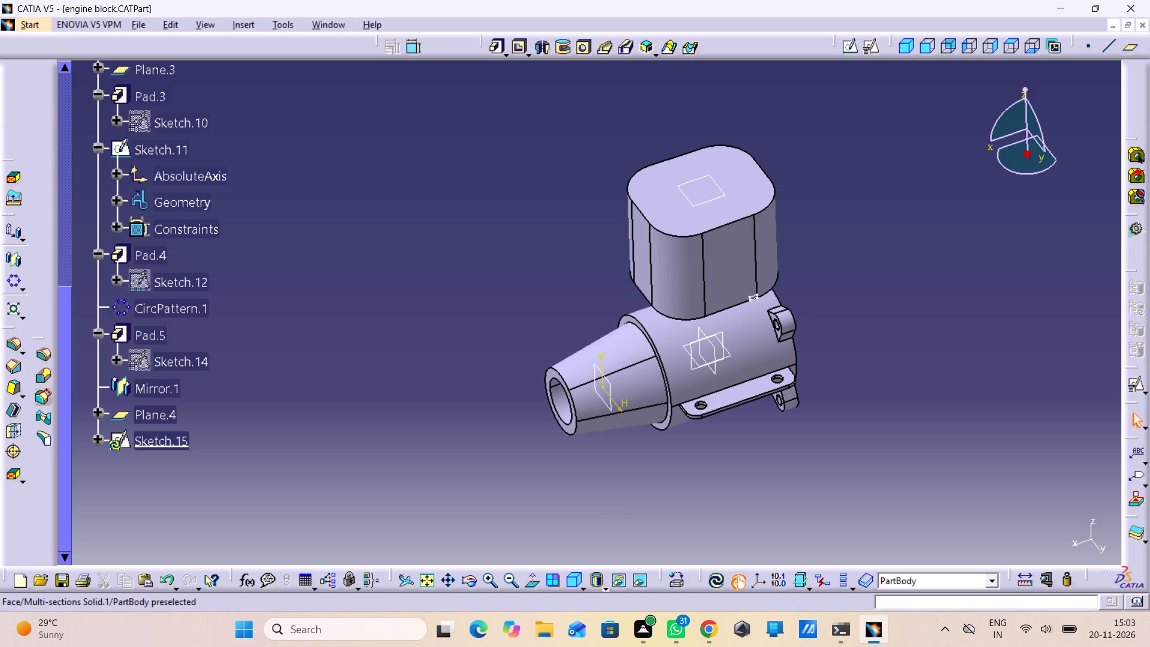
# Reopen Sketch.15 and project the outer circular edge of the tapered end's small face into it.
pyautogui.doubleClick(144, 440)
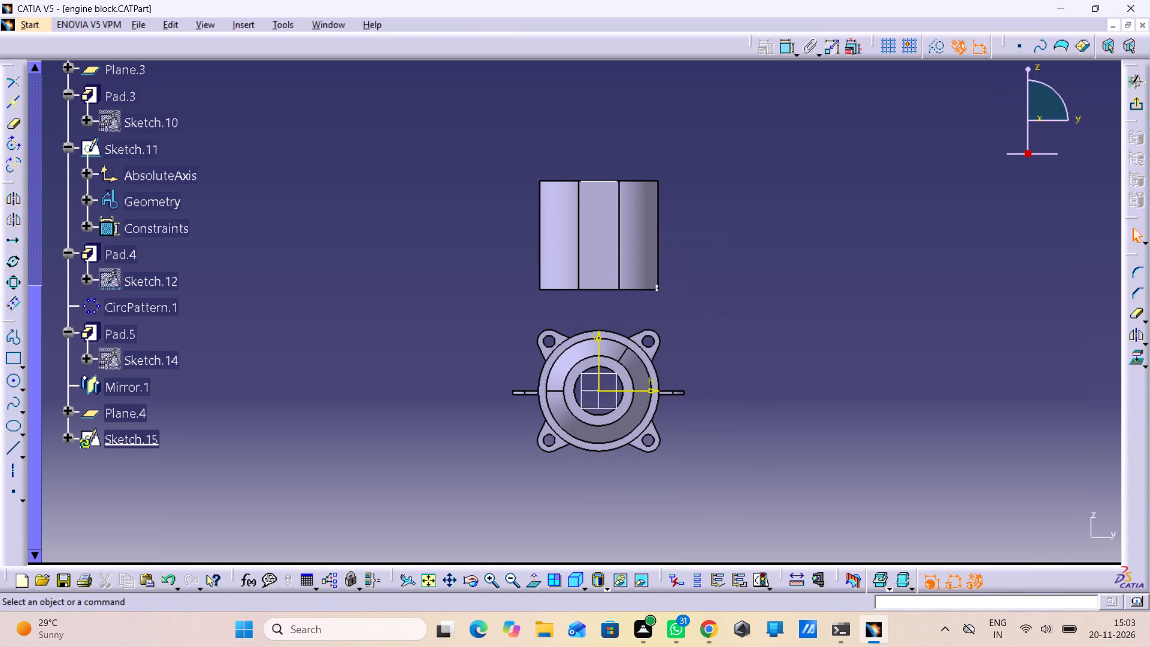
pyautogui.scroll(7, 213, 452)
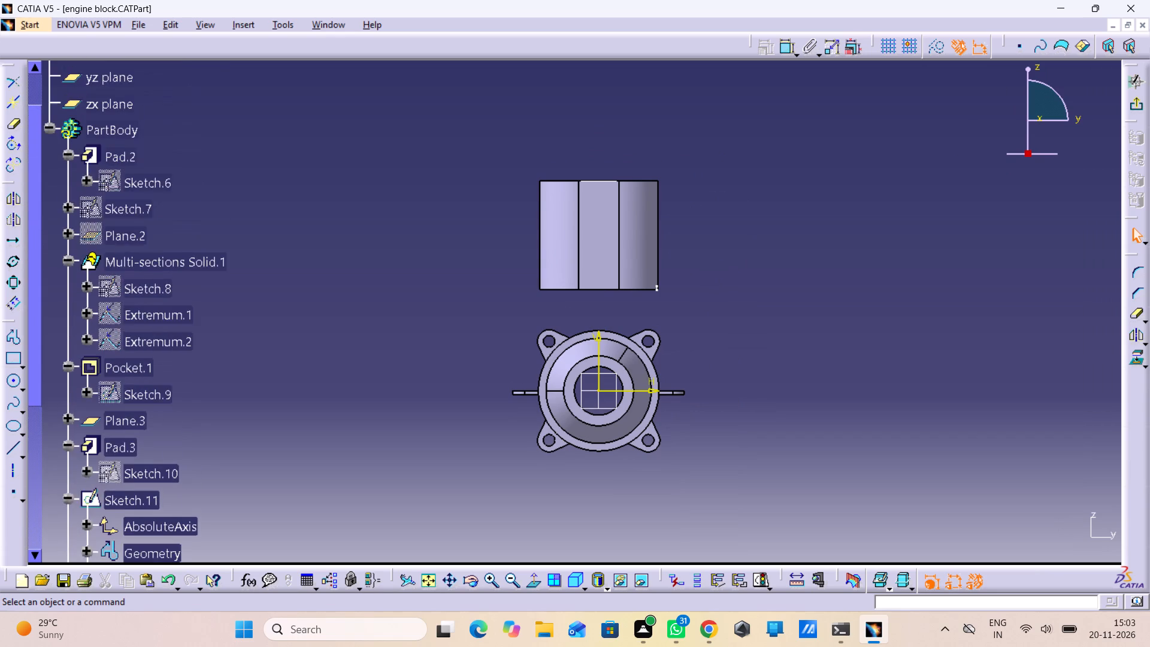
pyautogui.scroll(-9, 213, 448)
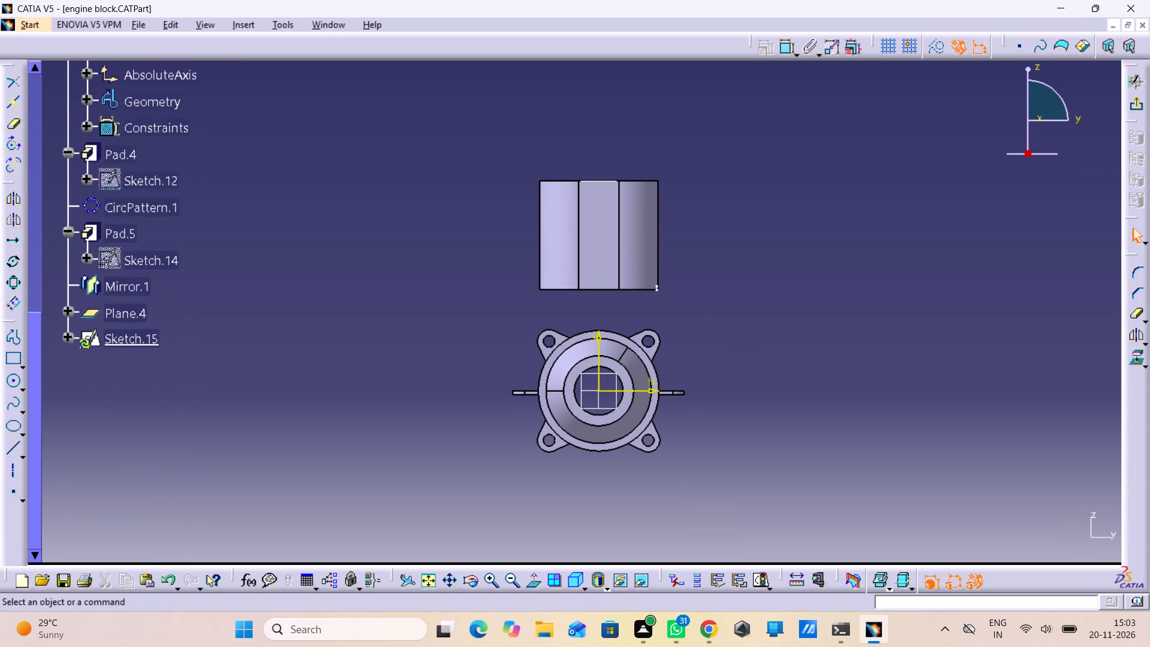
pyautogui.moveTo(637, 467); pyautogui.dragTo(631, 436, button='middle')
pyautogui.rightClick(637, 467)
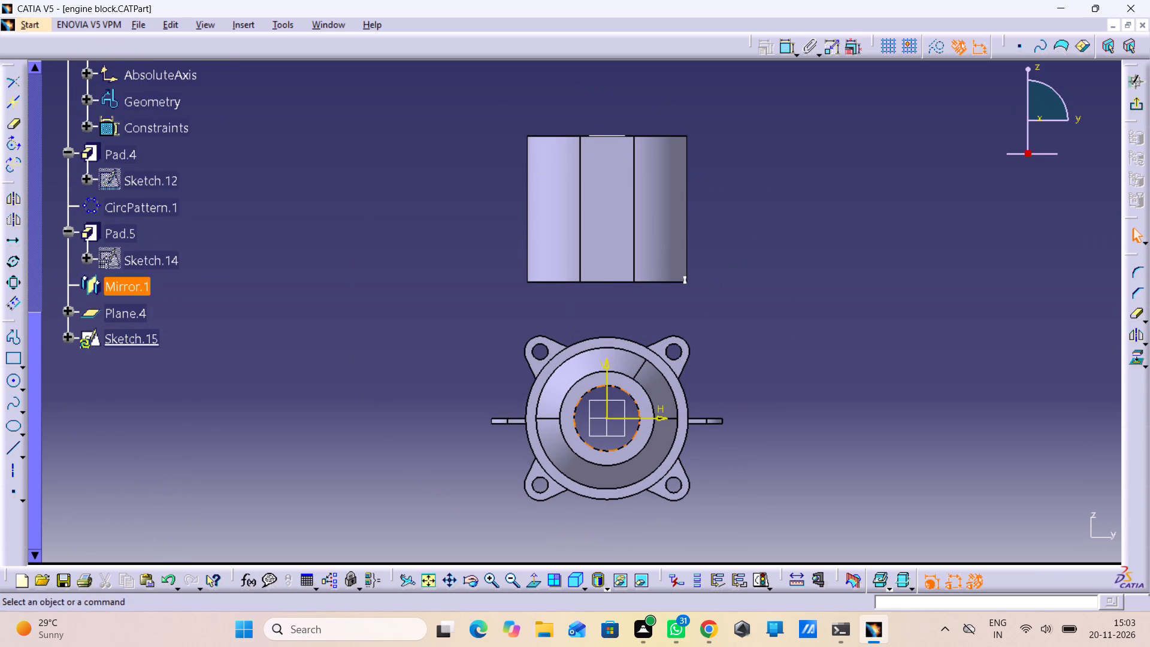
pyautogui.click(649, 397)
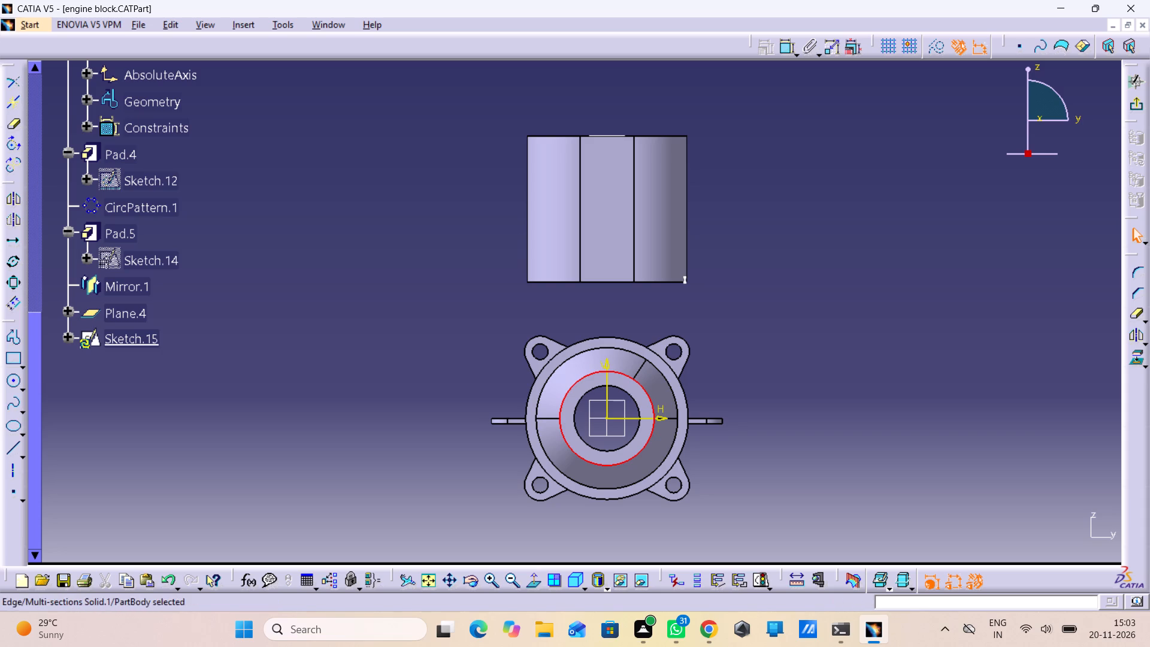
pyautogui.click(1138, 357)
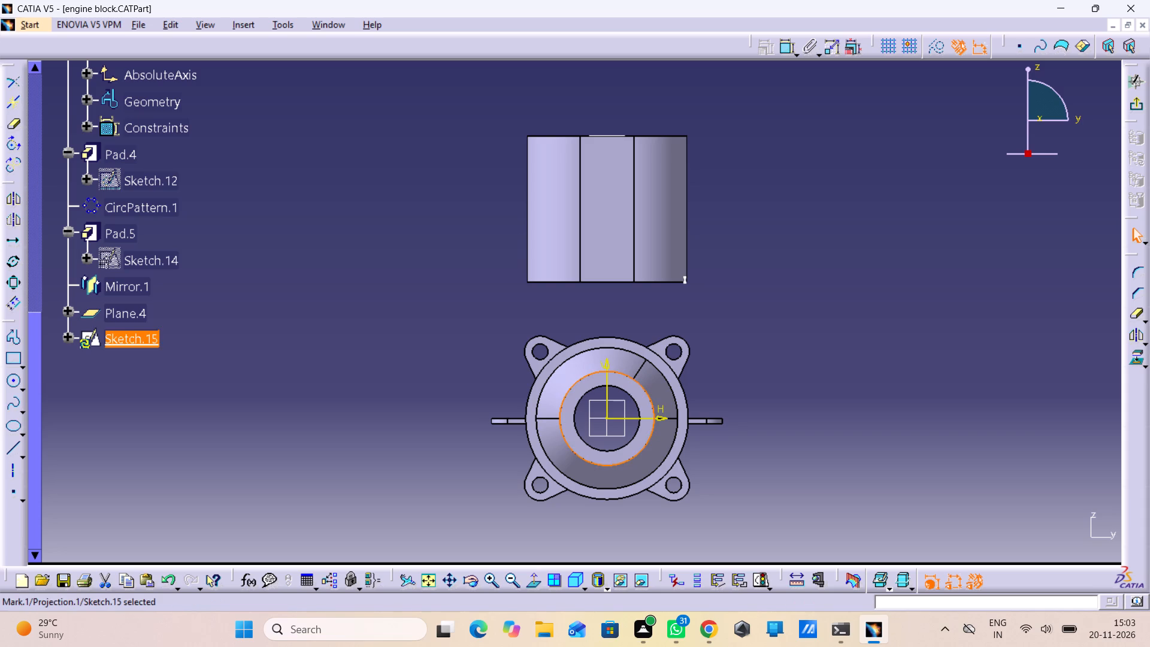
pyautogui.click(848, 422)
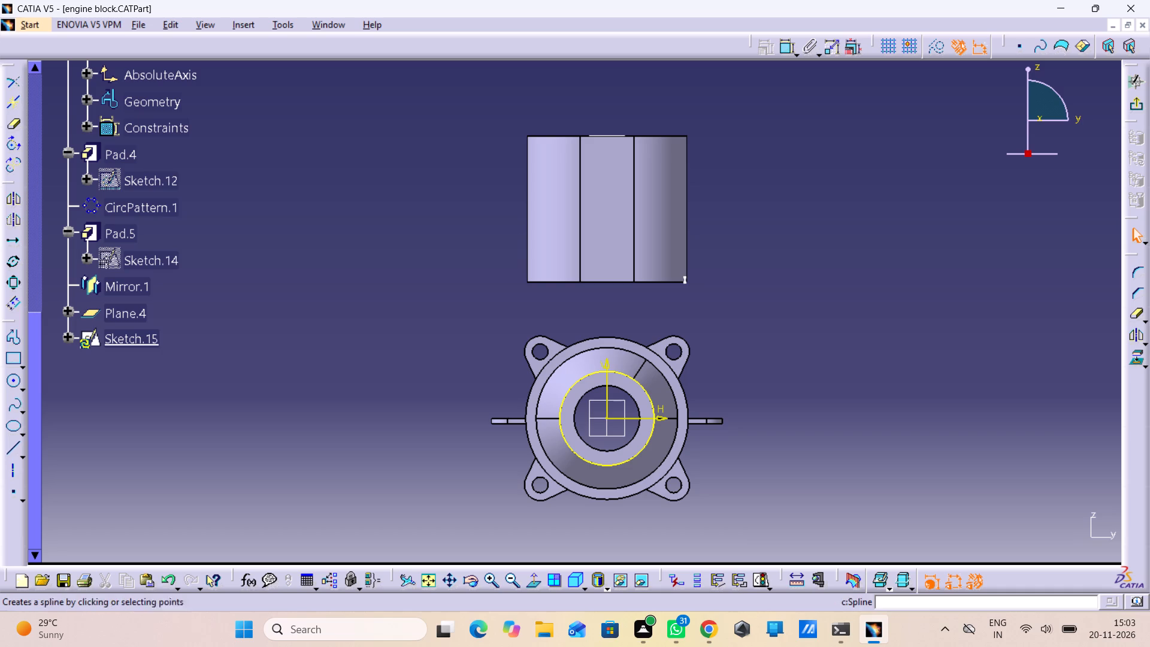
# Sketch a centered rectangle about 7 mm wide and 0.9 mm high, crossing the projected circle on the +H side above the H axis.
pyautogui.click(22, 364)
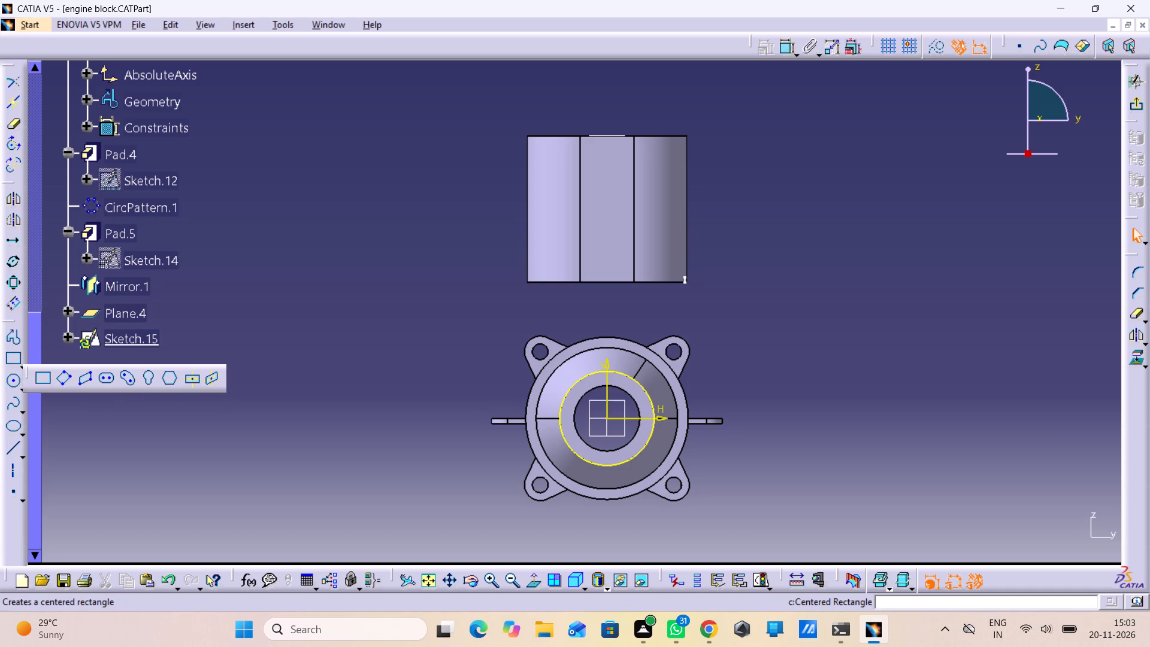
pyautogui.click(189, 378)
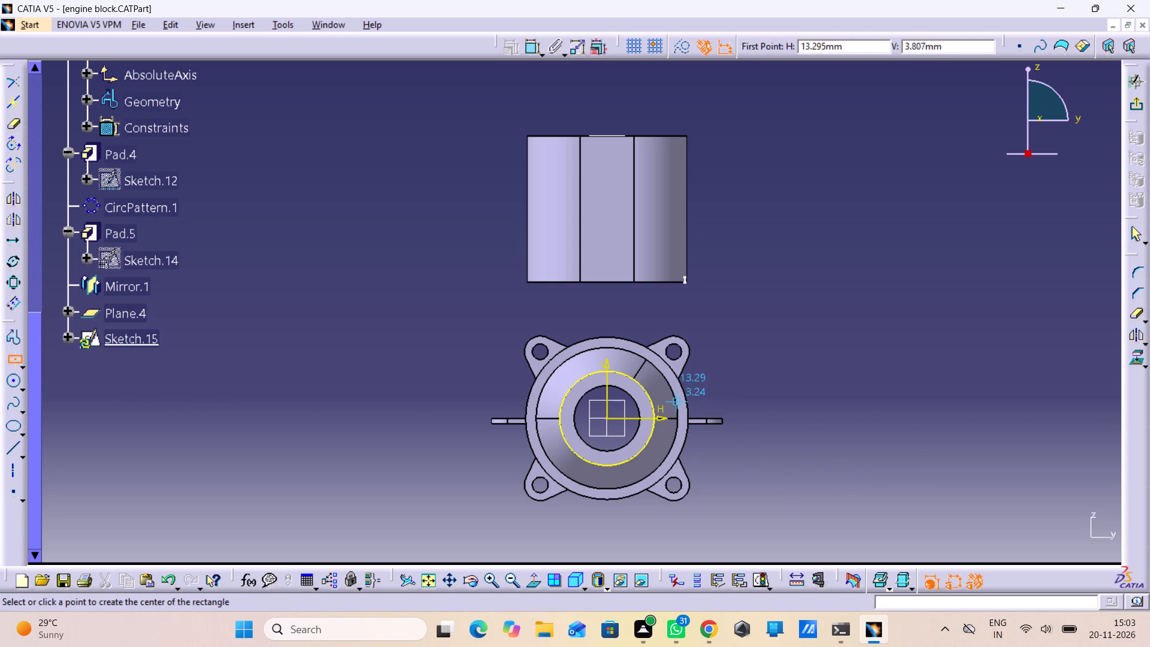
pyautogui.moveTo(653, 391); pyautogui.dragTo(597, 255, button='middle')
pyautogui.rightClick(653, 391)
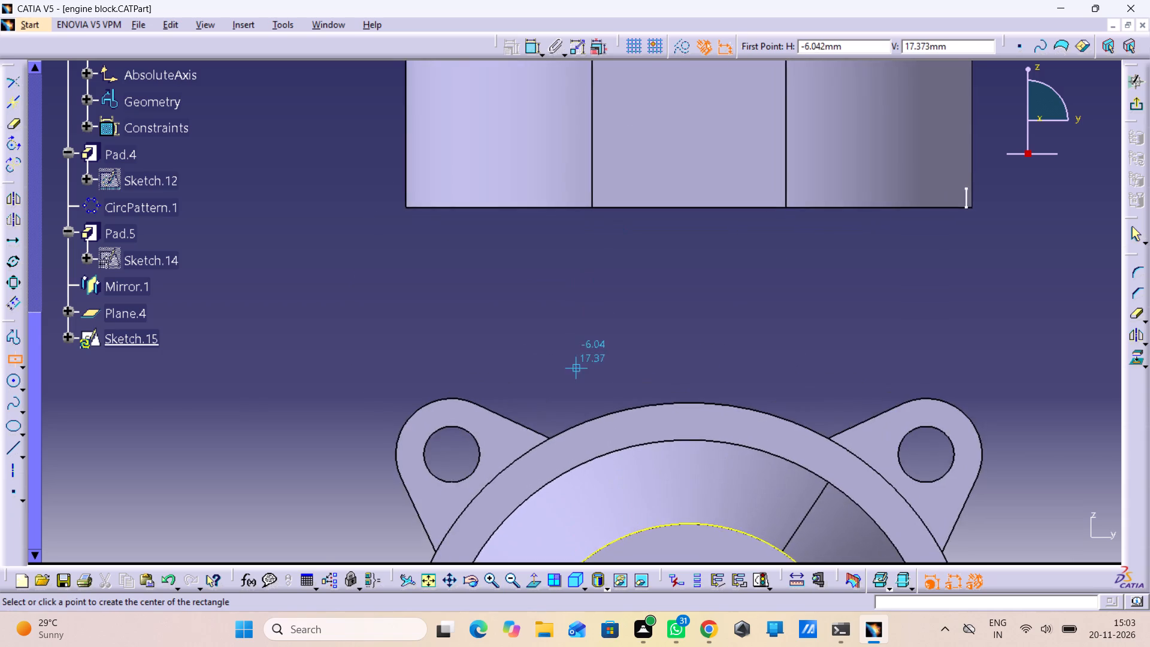
pyautogui.moveTo(582, 375); pyautogui.dragTo(370, 2, button='middle')
pyautogui.scroll(-1, 388, 170)
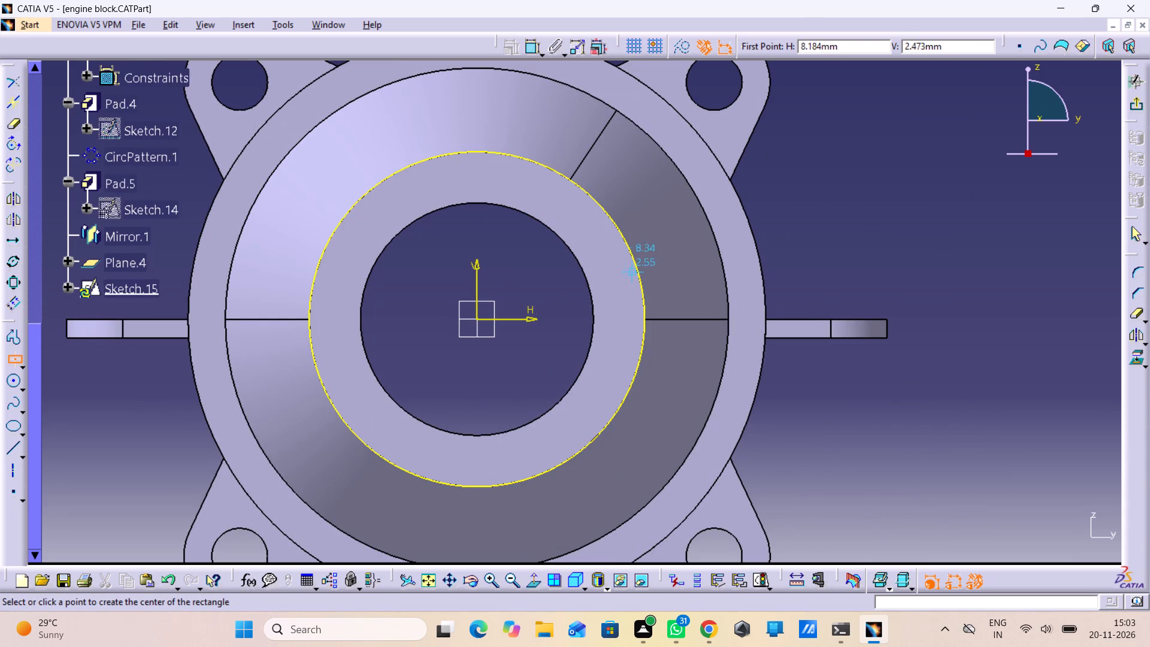
pyautogui.click(677, 267)
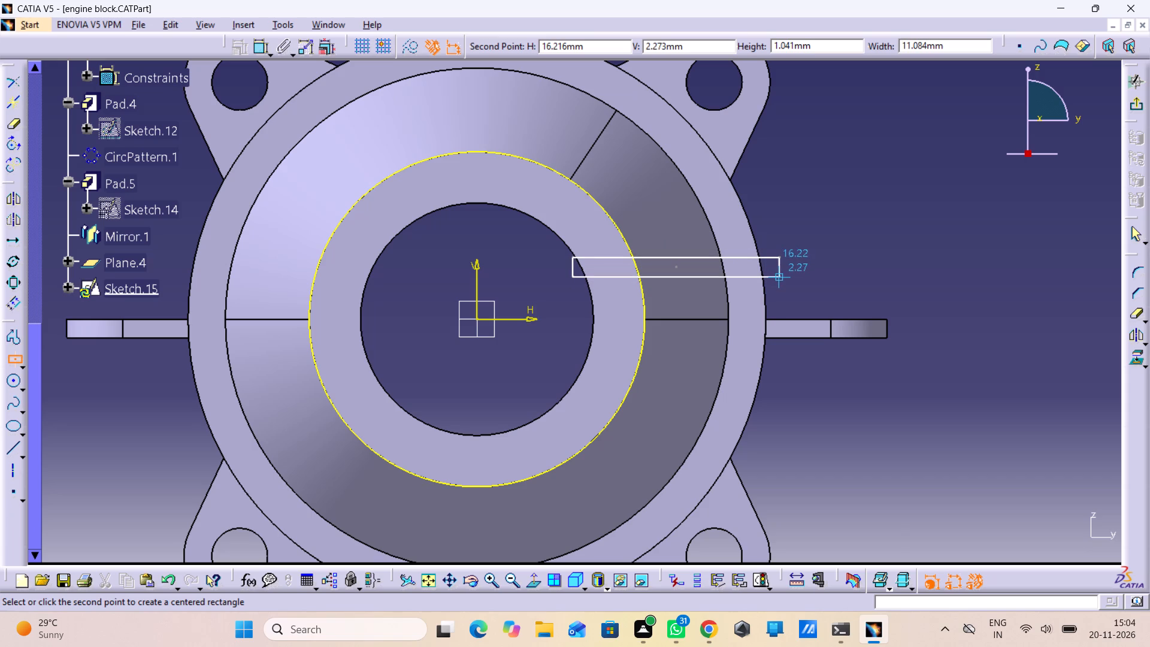
pyautogui.click(741, 278)
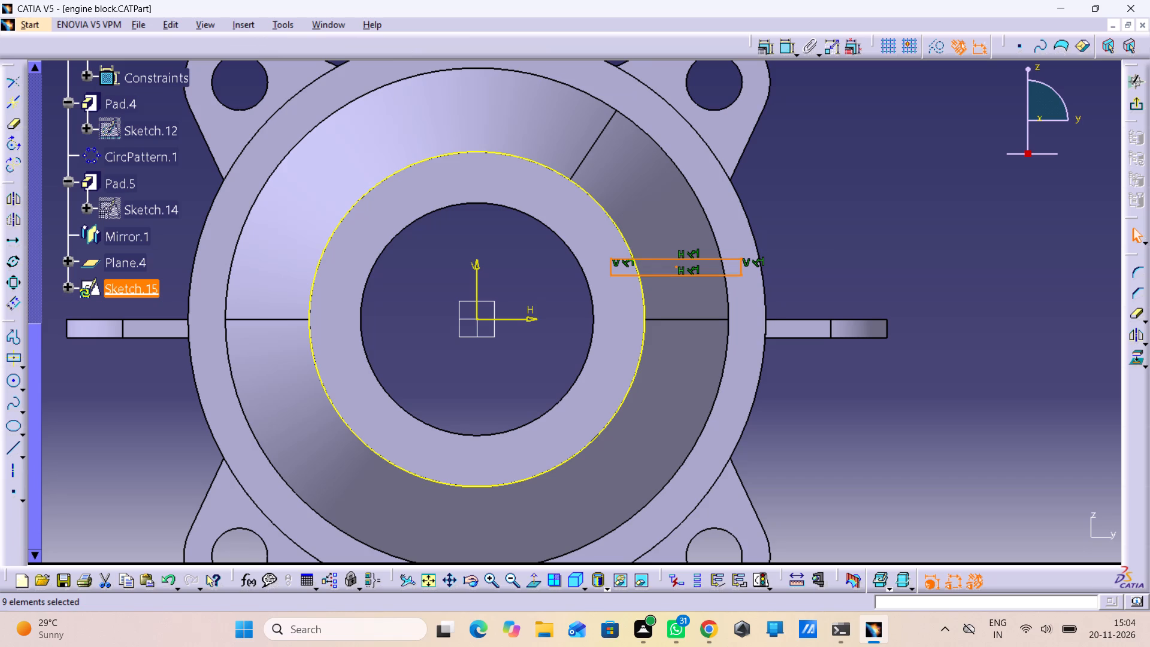
pyautogui.click(885, 253)
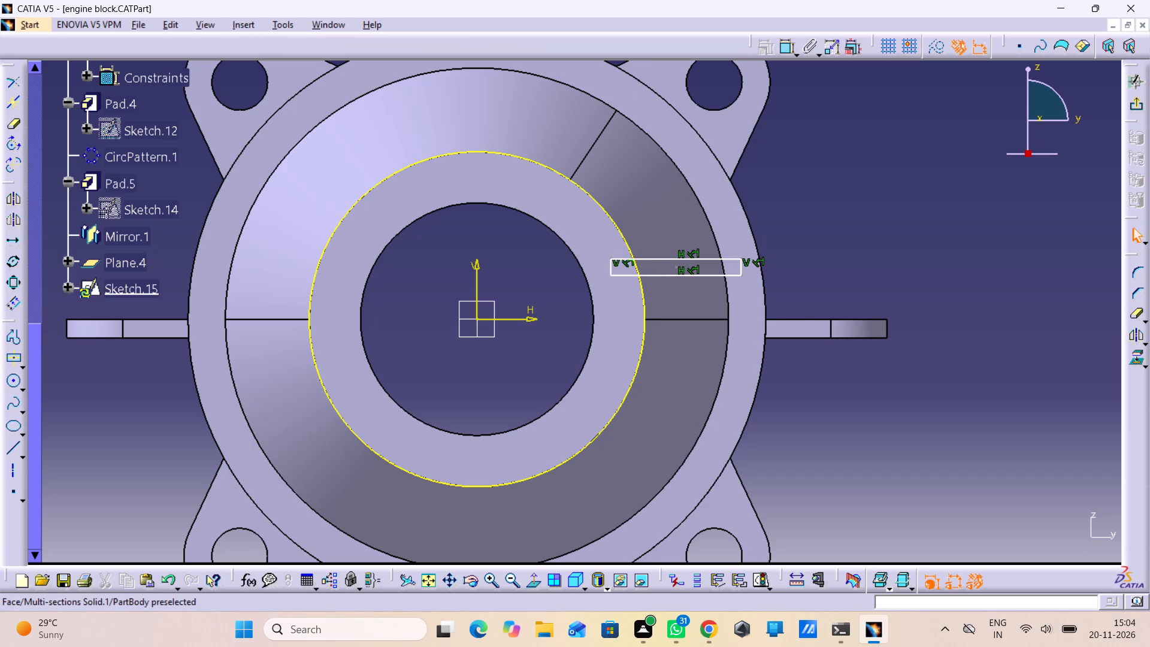
# Sketch a second thin centered rectangle below the H axis, aligned with the first and about 7 mm wide.
pyautogui.click(16, 365)
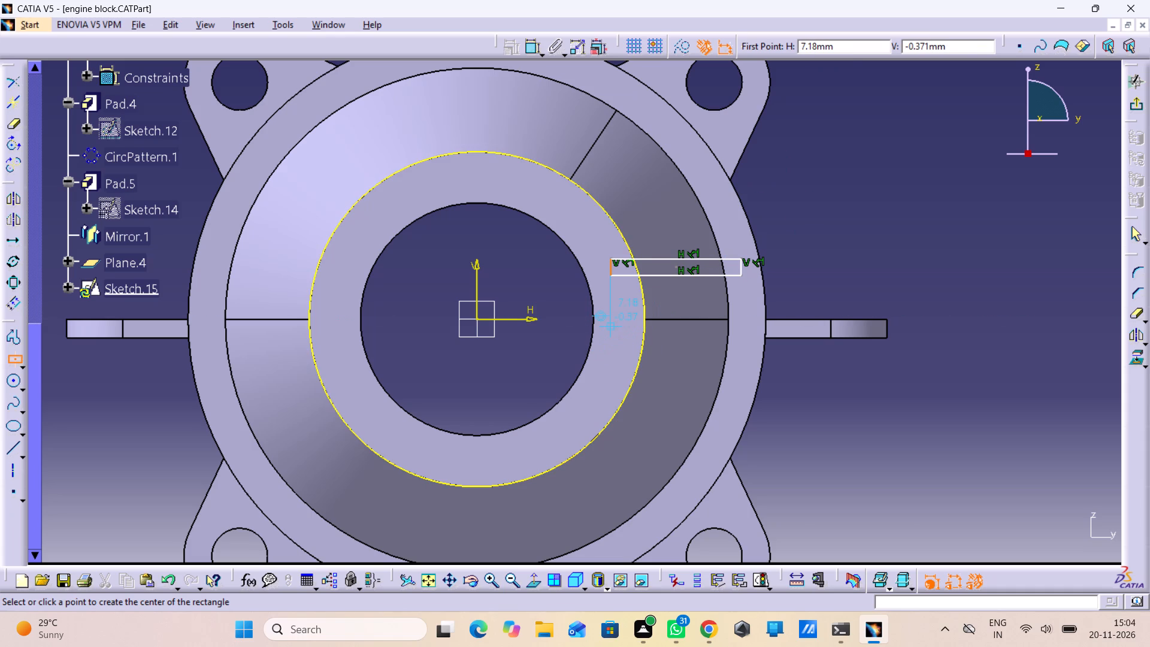
pyautogui.click(612, 357)
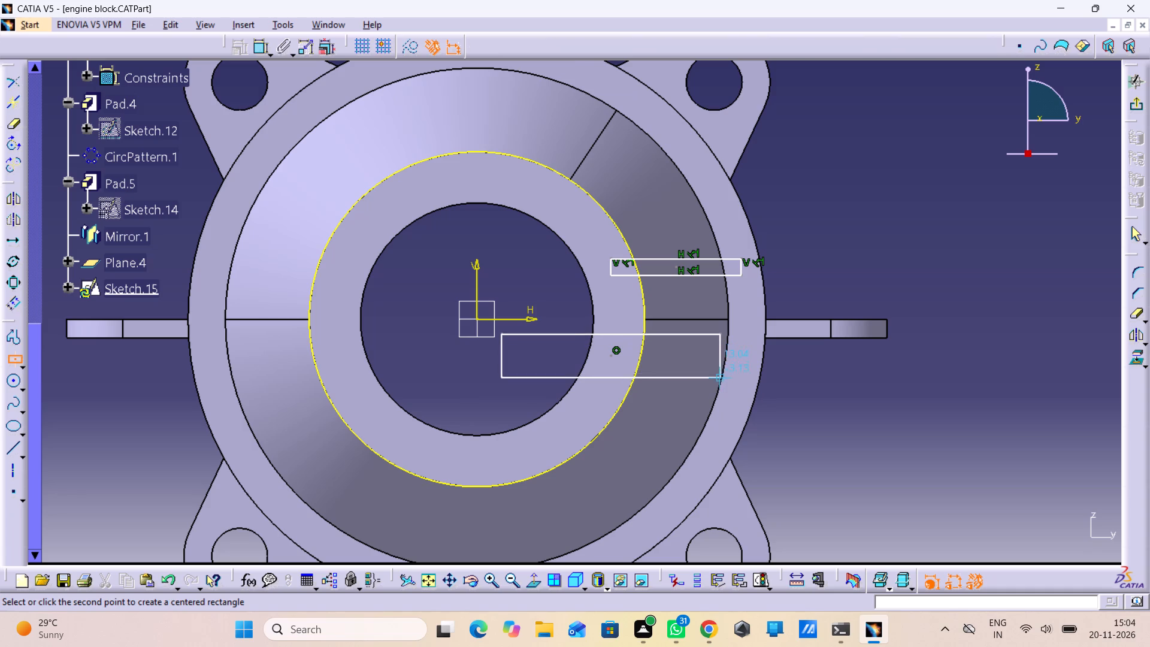
pyautogui.hotkey('ctrl', 'z')
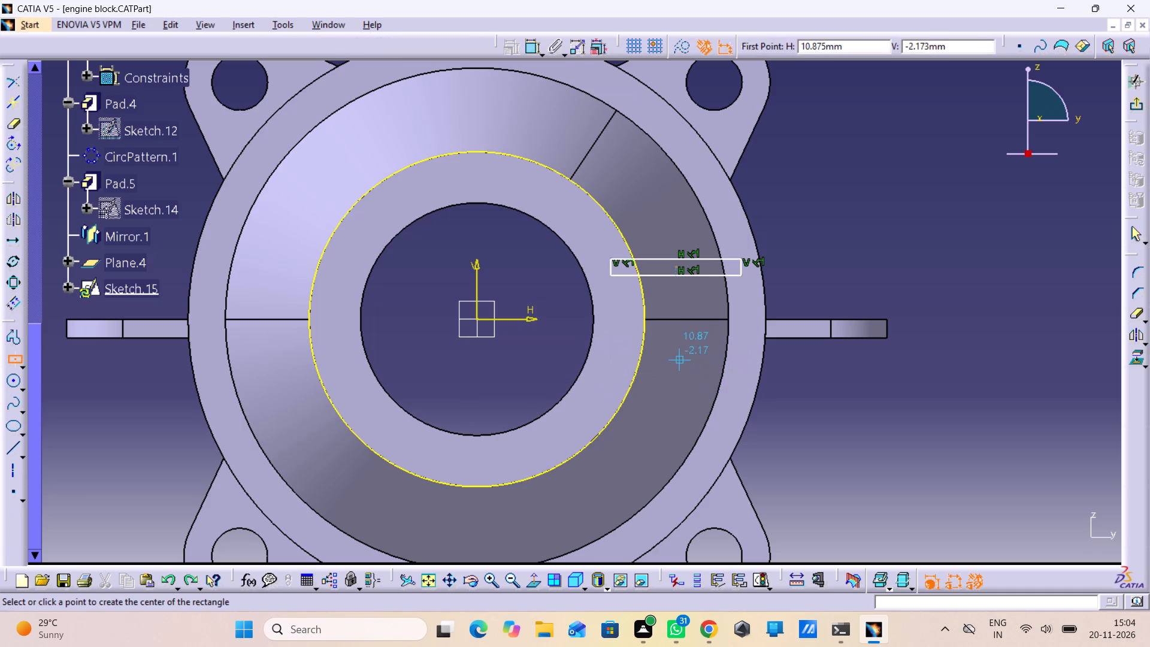
pyautogui.click(676, 364)
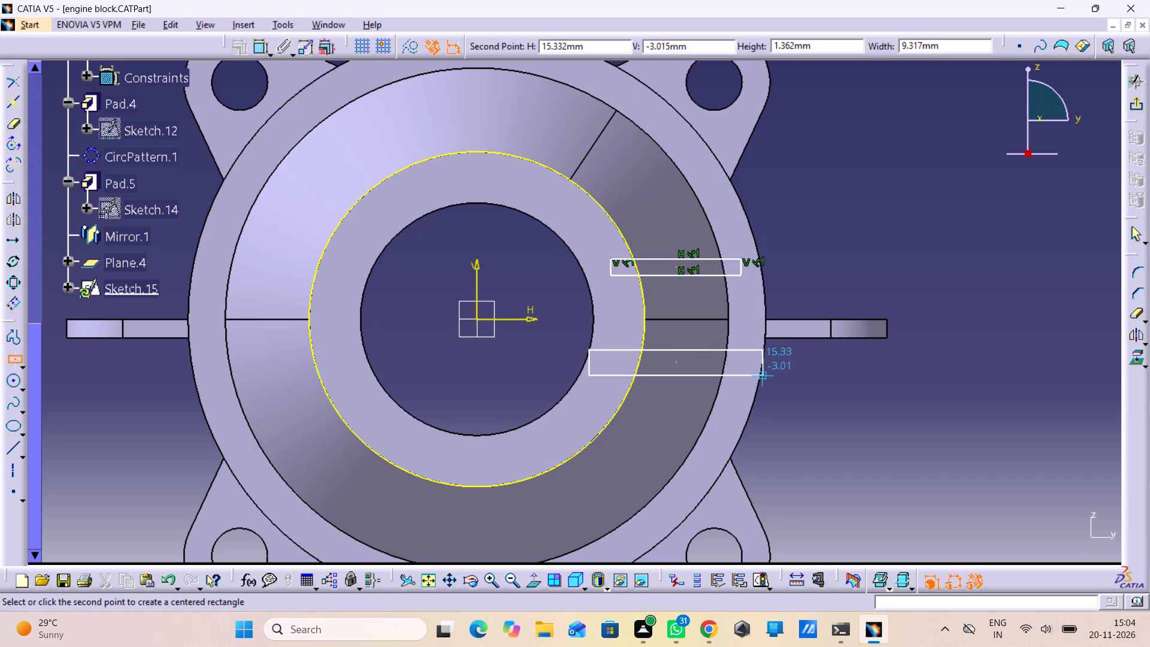
pyautogui.click(740, 373)
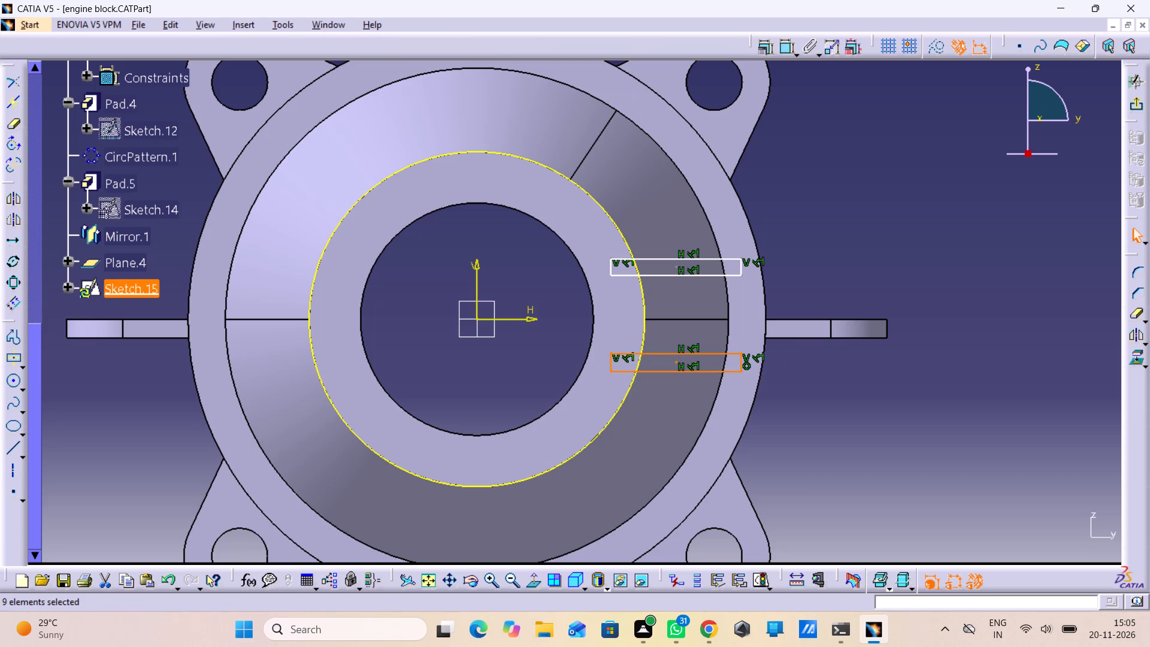
pyautogui.click(891, 394)
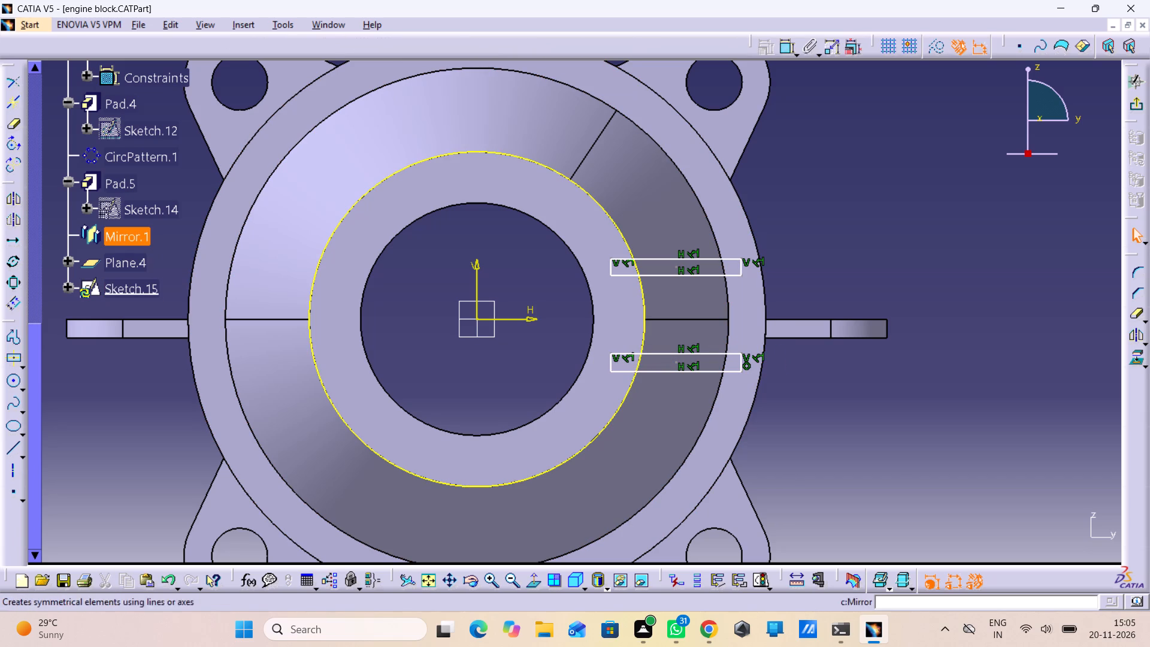
# Quick Trim both rectangles, removing their inner ends and the portions of their horizontal lines inside the projected circle.
pyautogui.doubleClick(16, 123)
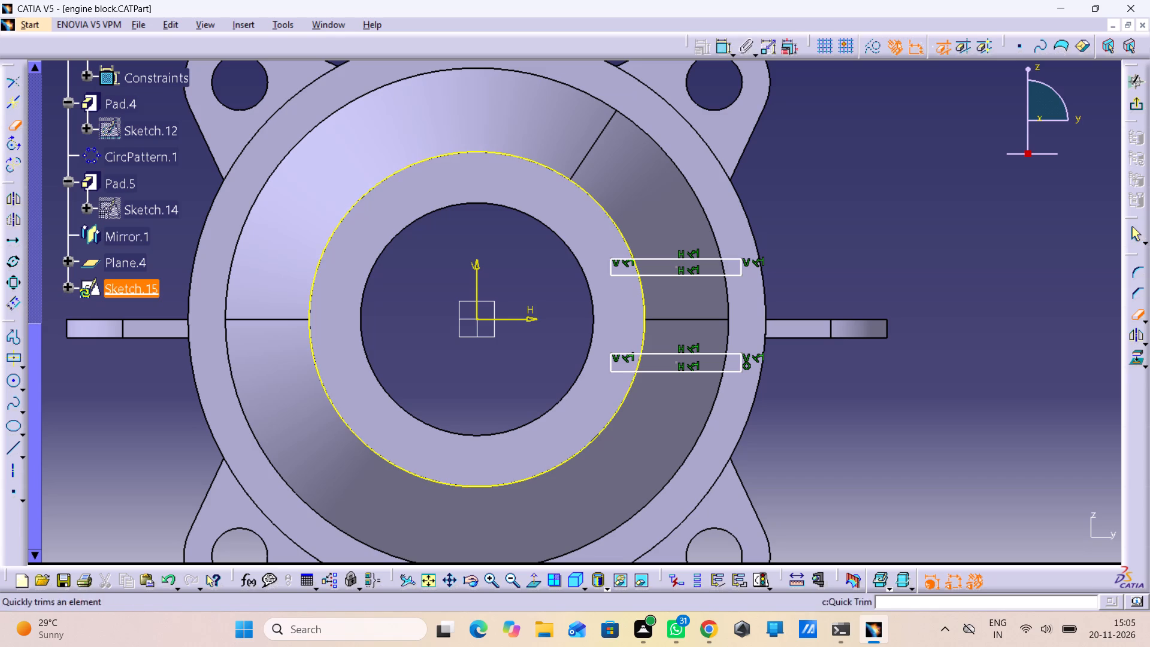
pyautogui.click(623, 260)
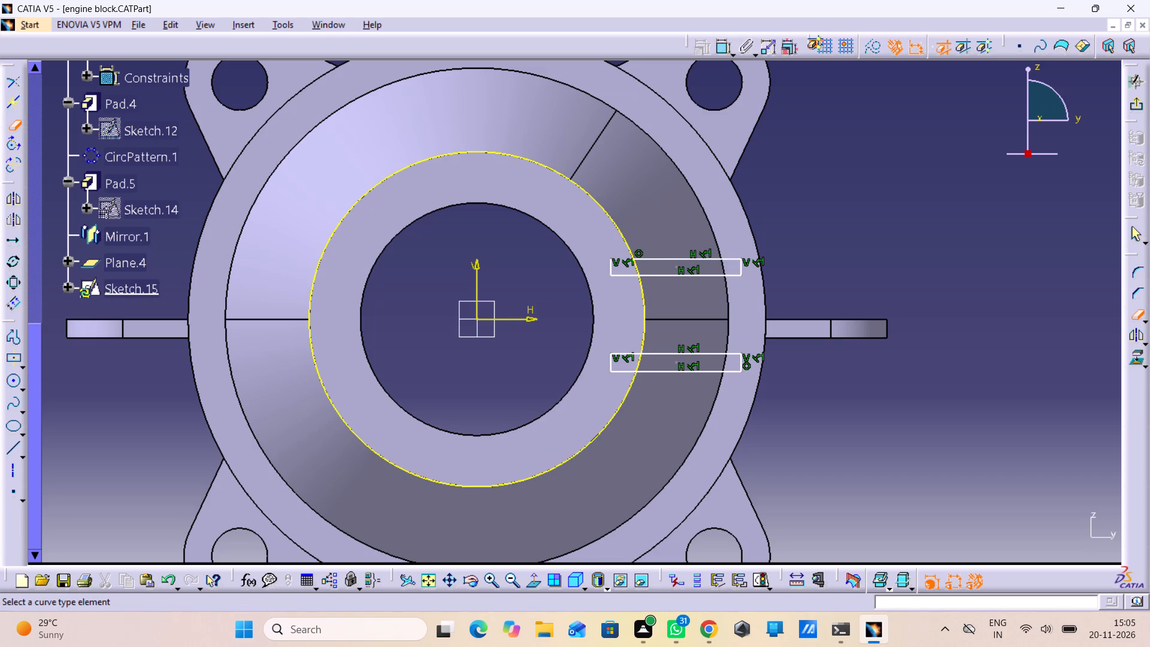
pyautogui.click(616, 279)
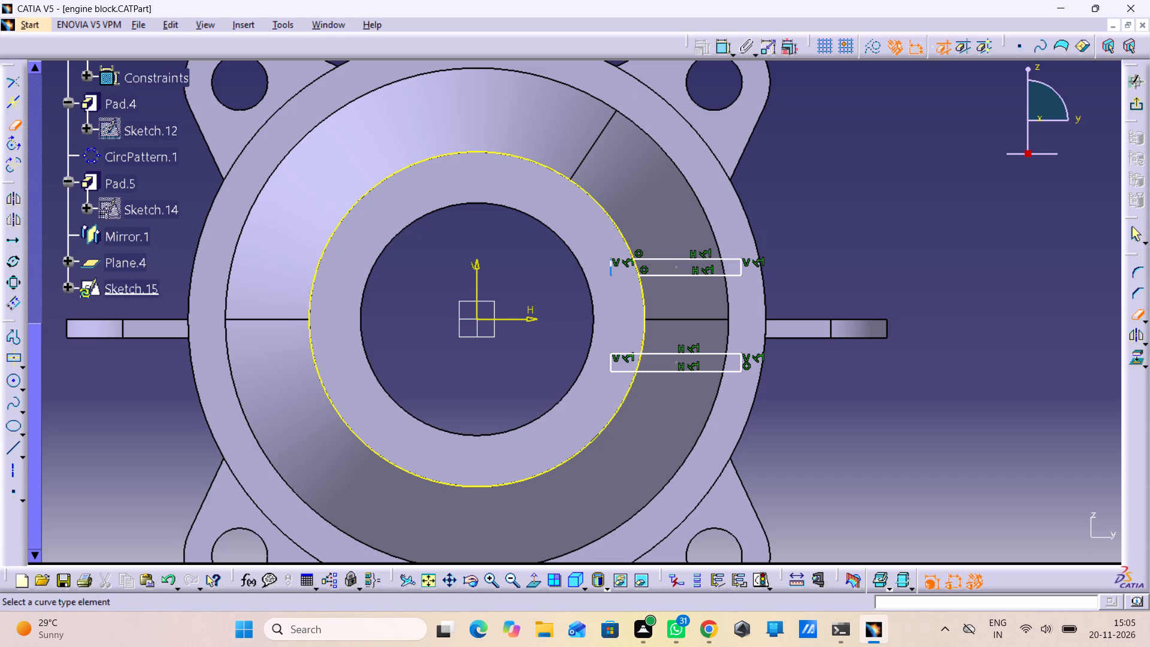
pyautogui.click(610, 269)
pyautogui.click(625, 359)
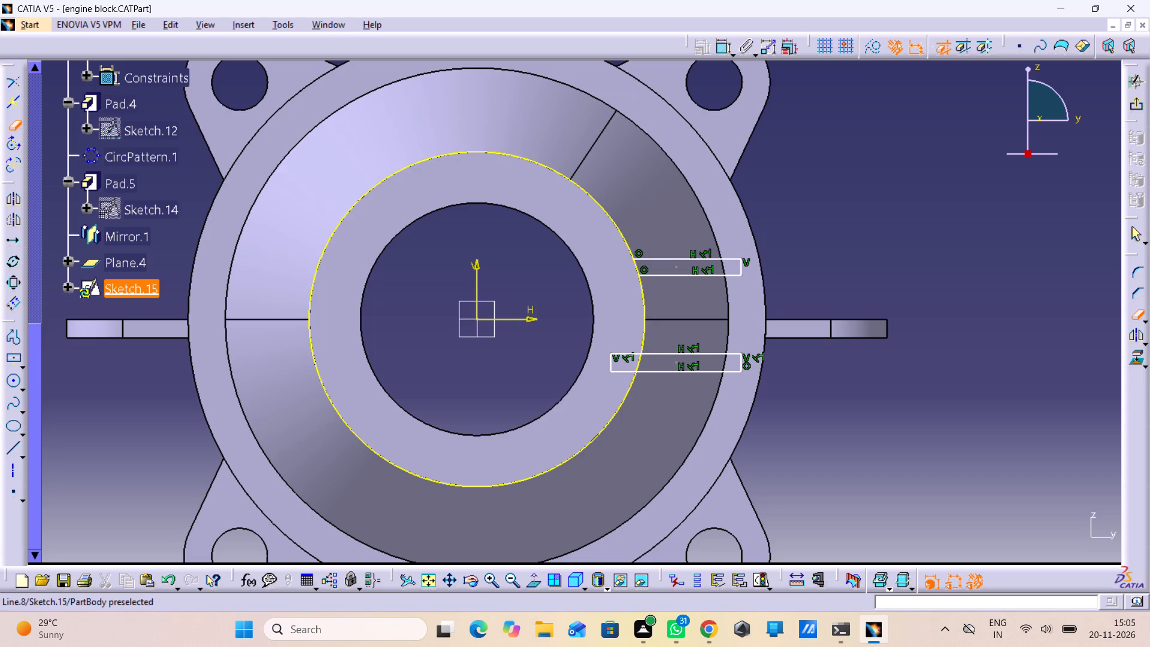
pyautogui.click(625, 353)
pyautogui.click(609, 361)
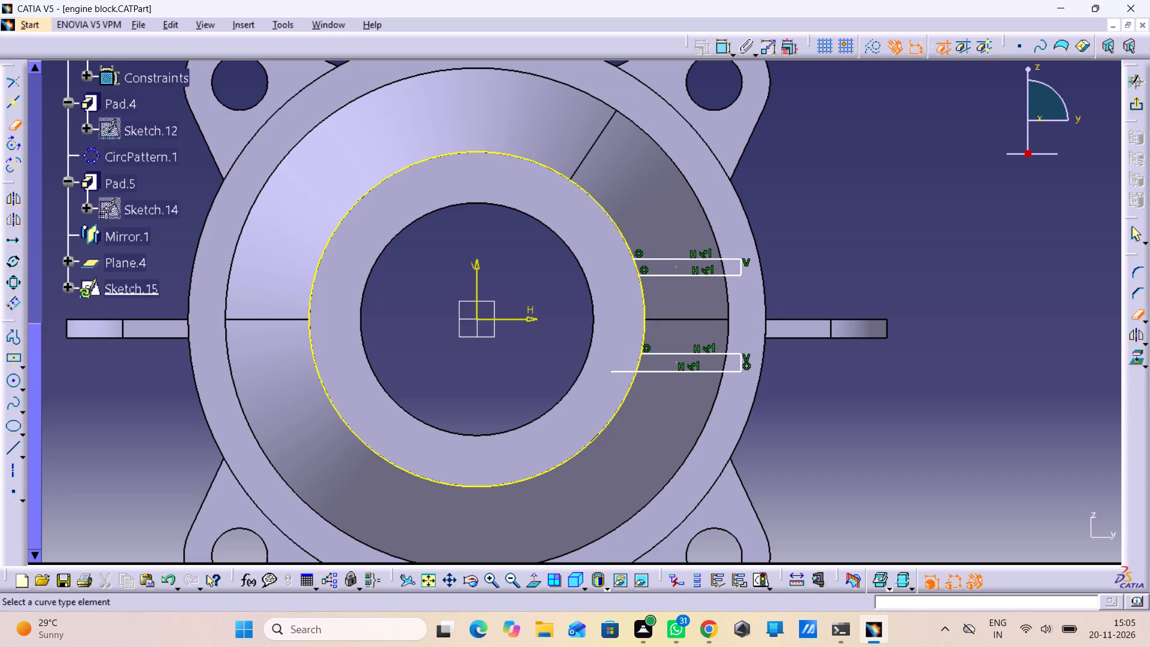
pyautogui.click(627, 372)
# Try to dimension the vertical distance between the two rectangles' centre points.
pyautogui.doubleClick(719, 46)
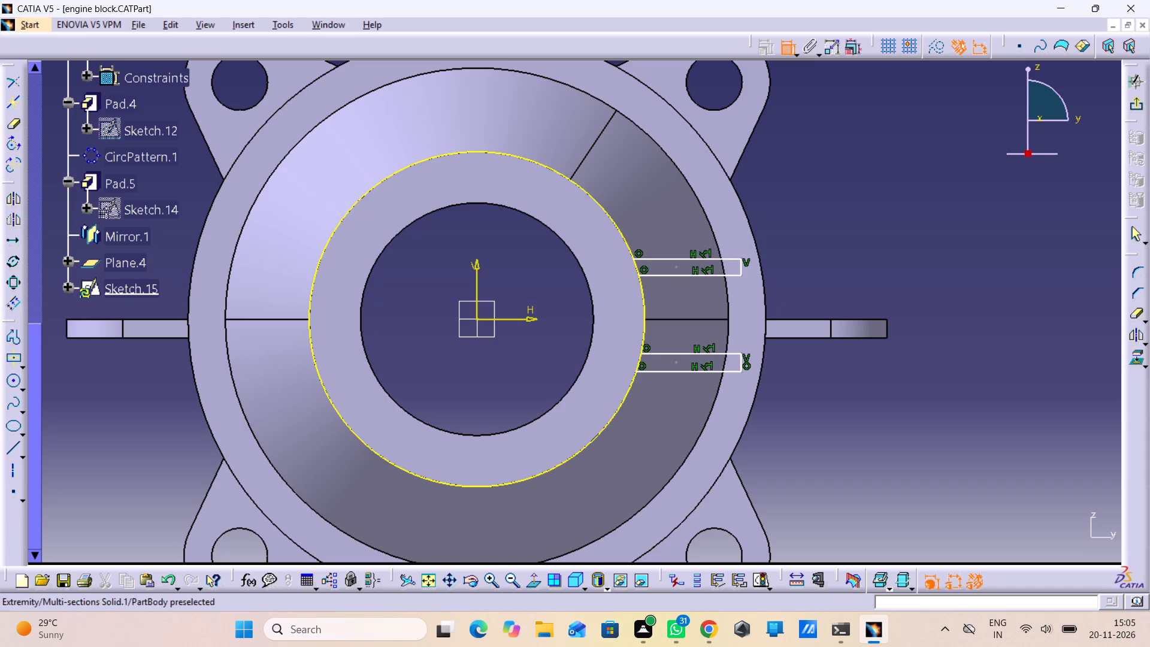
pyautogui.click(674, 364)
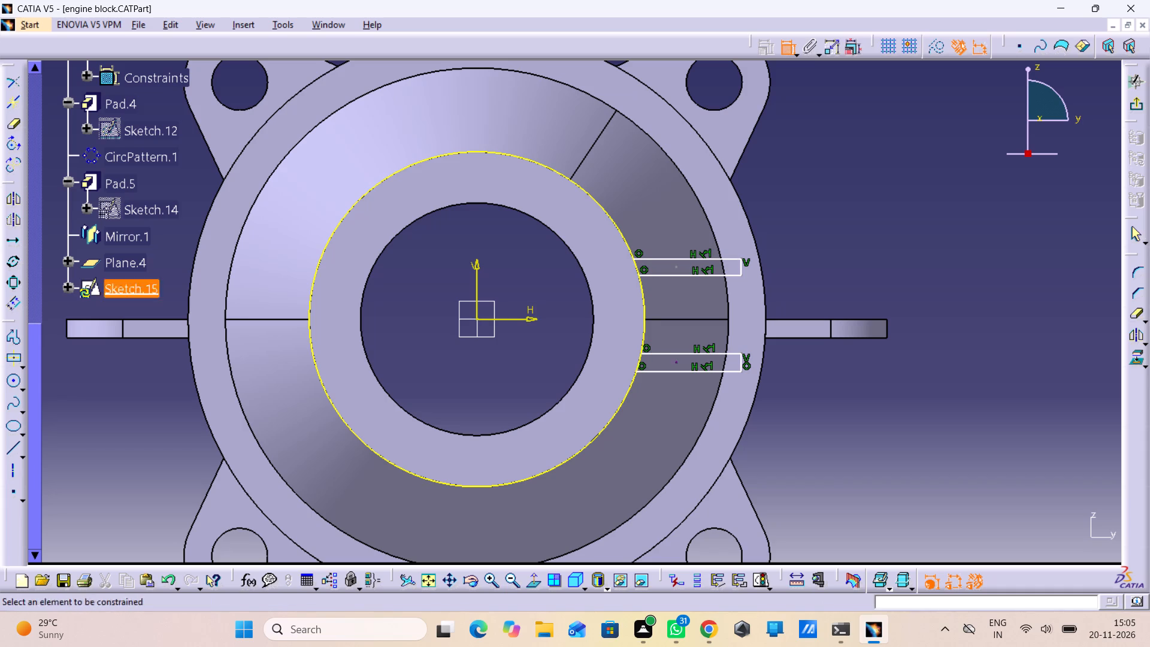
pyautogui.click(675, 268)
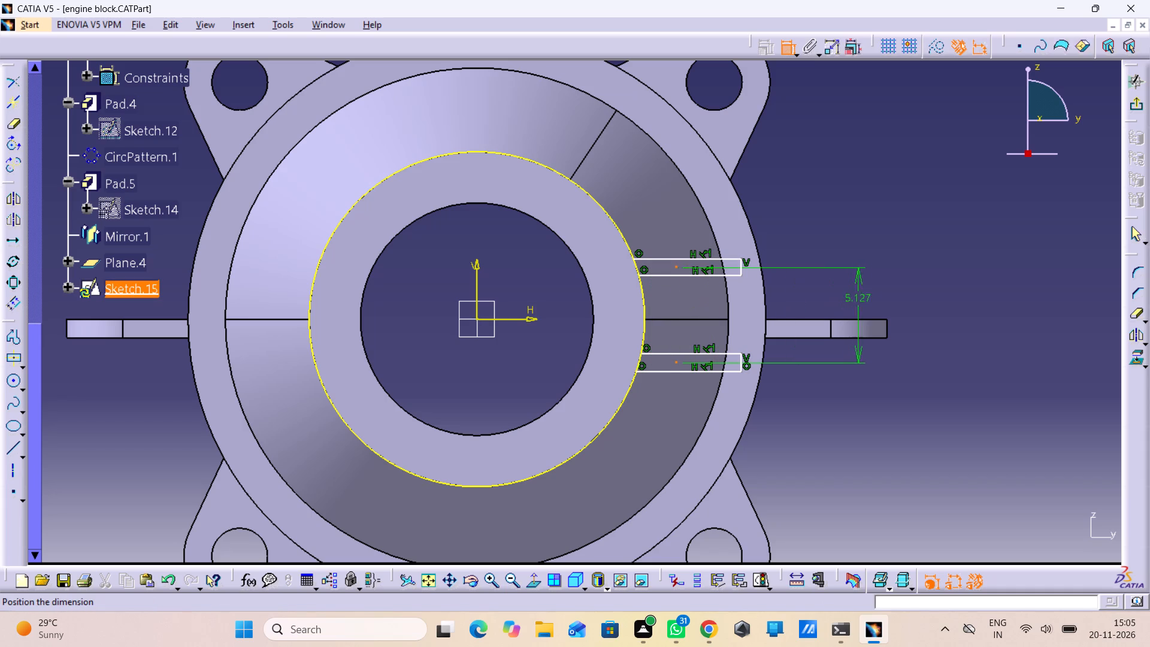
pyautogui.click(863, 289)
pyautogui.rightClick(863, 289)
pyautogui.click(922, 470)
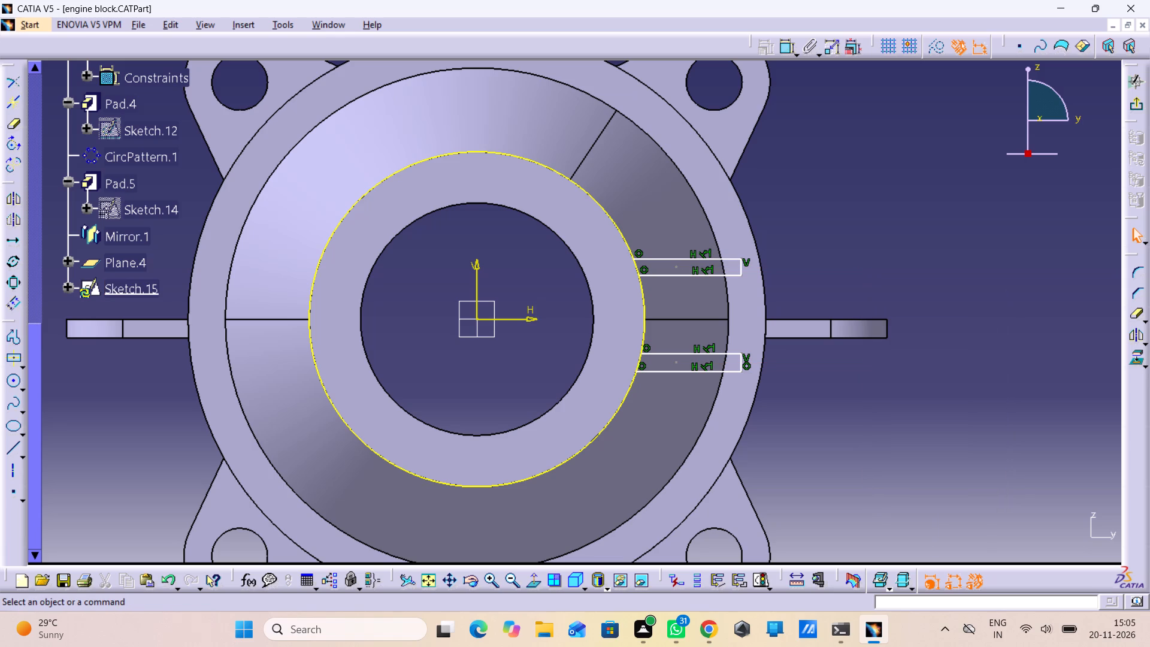
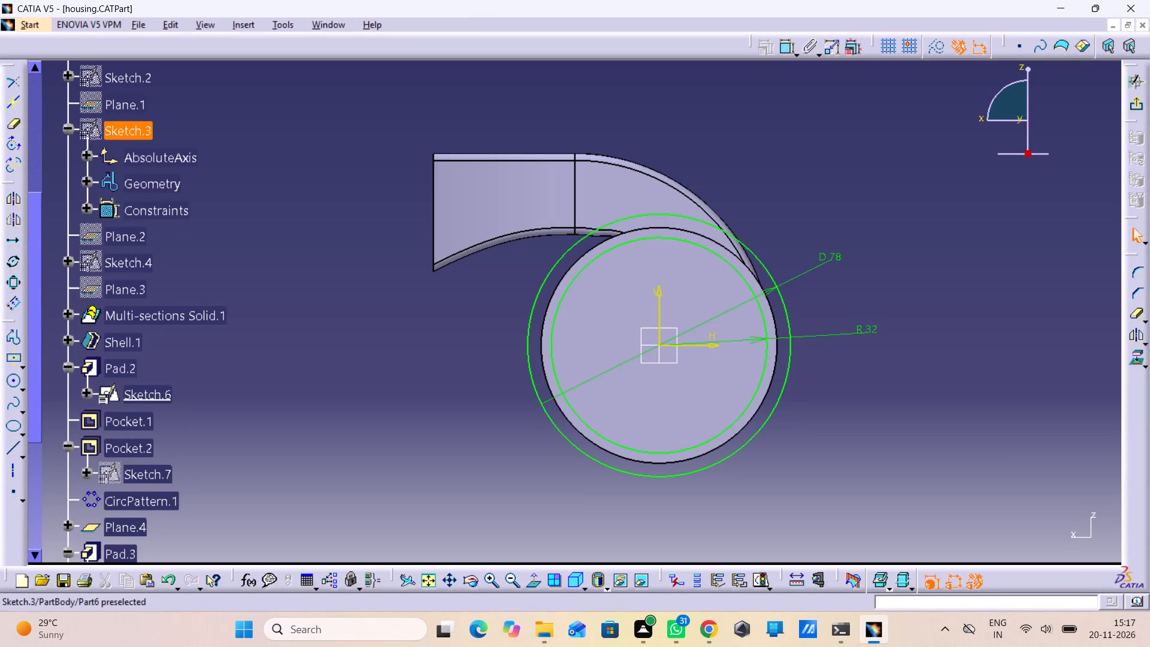
# Open Sketch.2 of the housing and examine its curved path and dimensions.
pyautogui.click(101, 87)
pyautogui.doubleClick(111, 78)
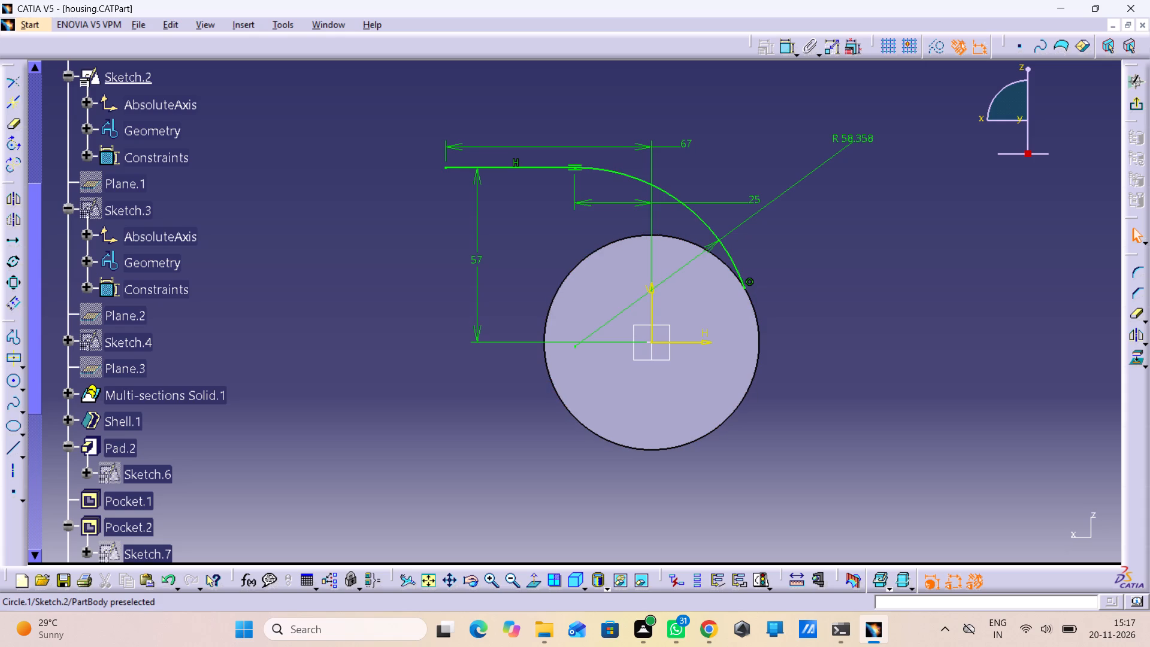
pyautogui.moveTo(782, 267); pyautogui.dragTo(724, 300, button='middle')
pyautogui.moveTo(782, 267); pyautogui.dragTo(724, 300, button='right')
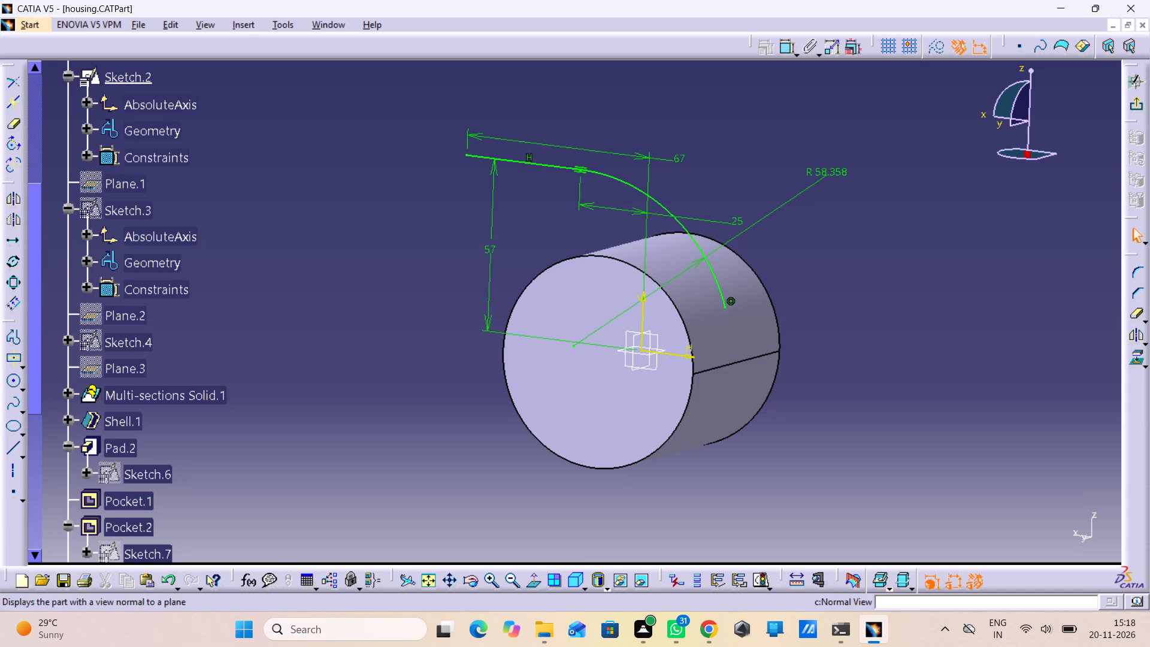
pyautogui.click(539, 583)
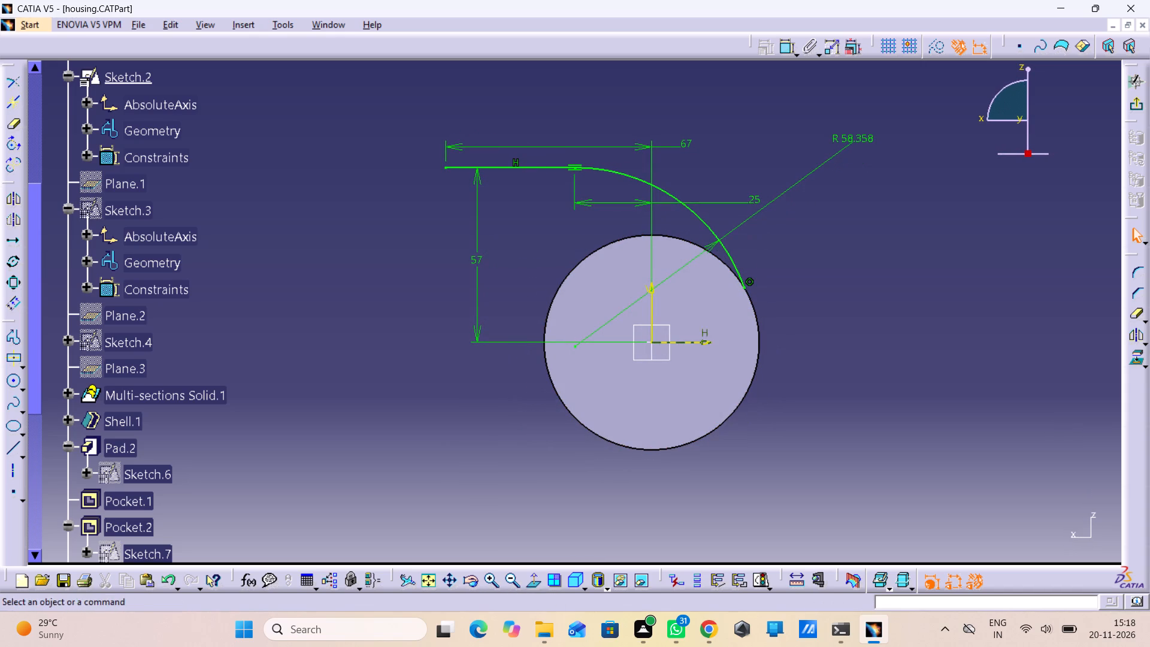
pyautogui.click(723, 262)
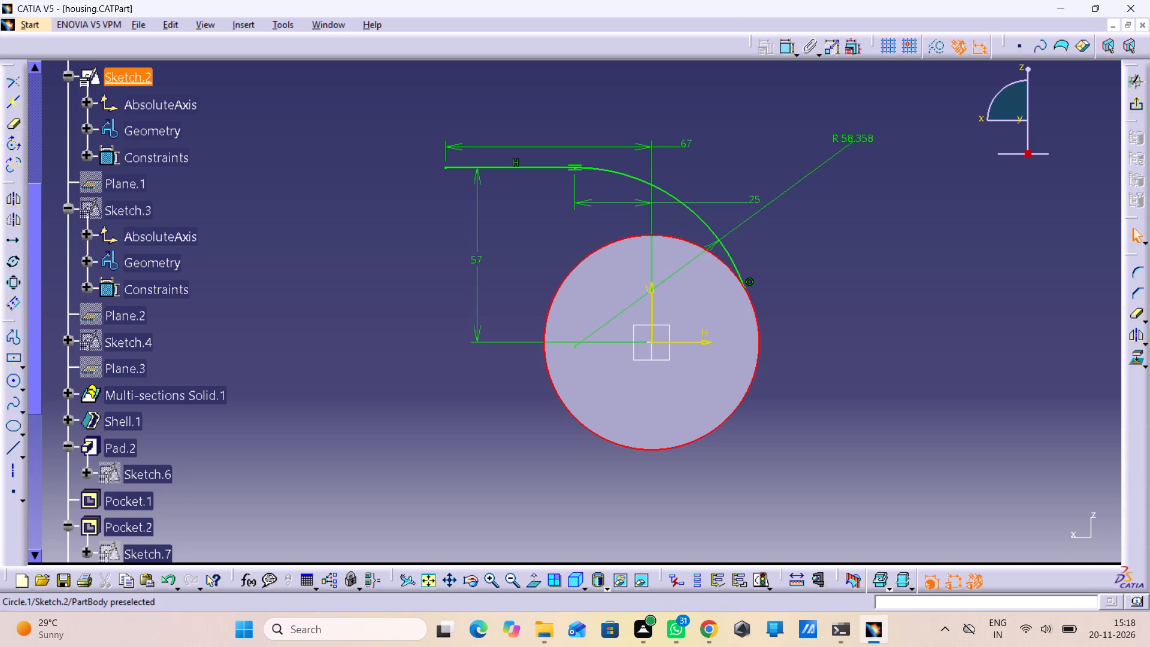
pyautogui.click(822, 268)
pyautogui.rightClick(749, 279)
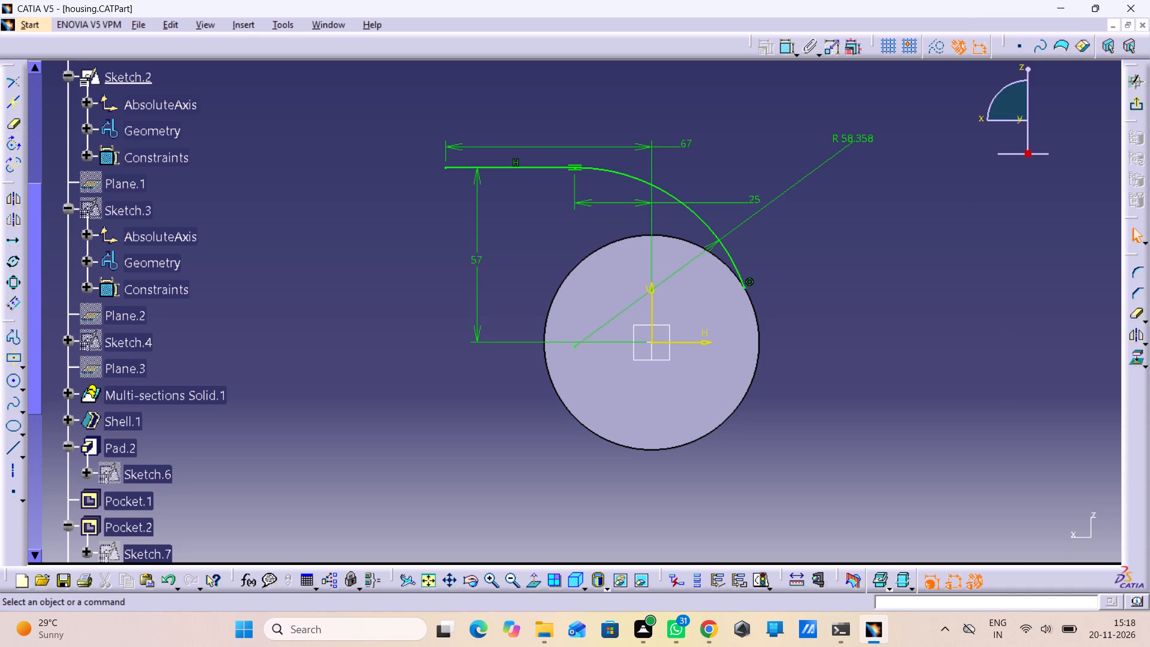
# Close the housing part without saving its changes.
pyautogui.click(1143, 26)
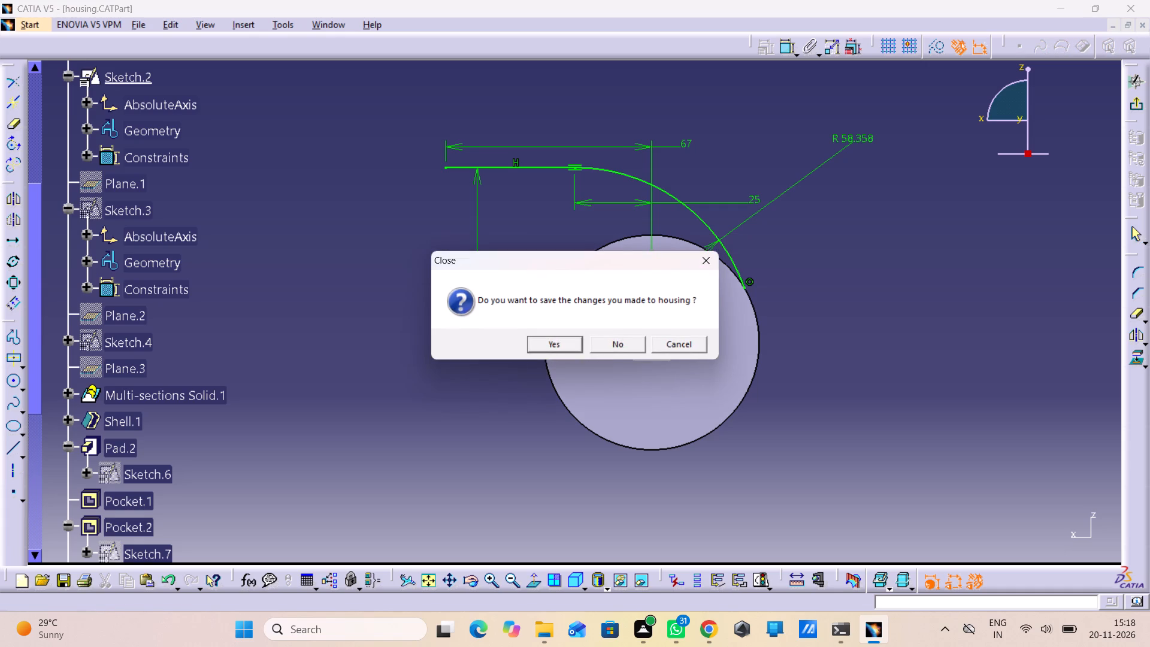
pyautogui.click(615, 338)
# Examine the engine block from several angles, including the conical nose, the Sketch.15 profile and the rounded block above the cylinder.
pyautogui.moveTo(749, 222); pyautogui.dragTo(767, 312, button='middle')
pyautogui.rightClick(749, 222)
pyautogui.click(724, 357)
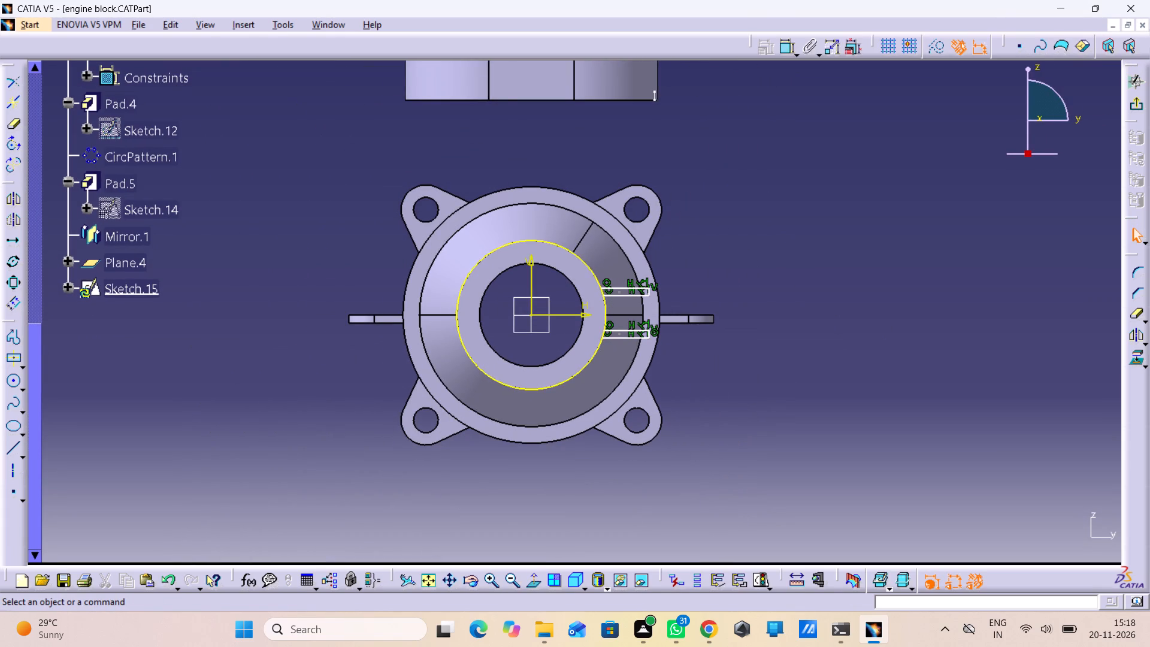
pyautogui.moveTo(722, 395); pyautogui.dragTo(573, 486, button='middle')
pyautogui.moveTo(722, 394); pyautogui.dragTo(573, 486, button='right')
pyautogui.moveTo(672, 391); pyautogui.dragTo(710, 346, button='middle')
pyautogui.moveTo(674, 386); pyautogui.dragTo(710, 346, button='right')
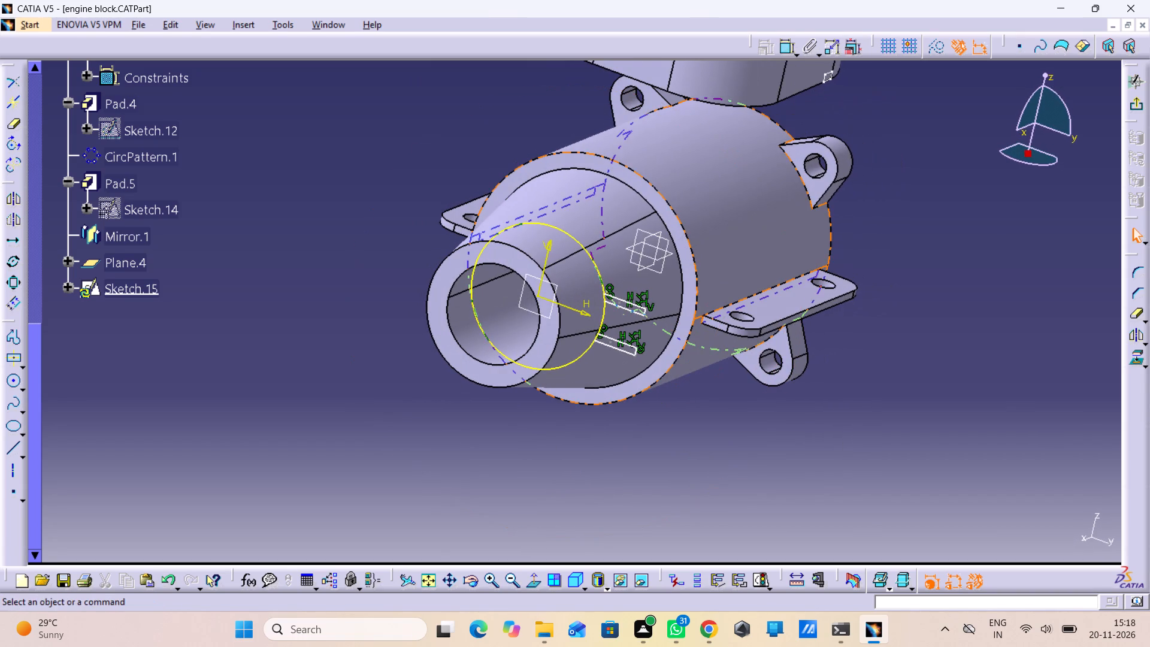
pyautogui.moveTo(634, 415); pyautogui.dragTo(643, 280, button='middle')
pyautogui.rightClick(634, 415)
pyautogui.moveTo(633, 356); pyautogui.dragTo(712, 353, button='middle')
pyautogui.moveTo(640, 355); pyautogui.dragTo(712, 353, button='right')
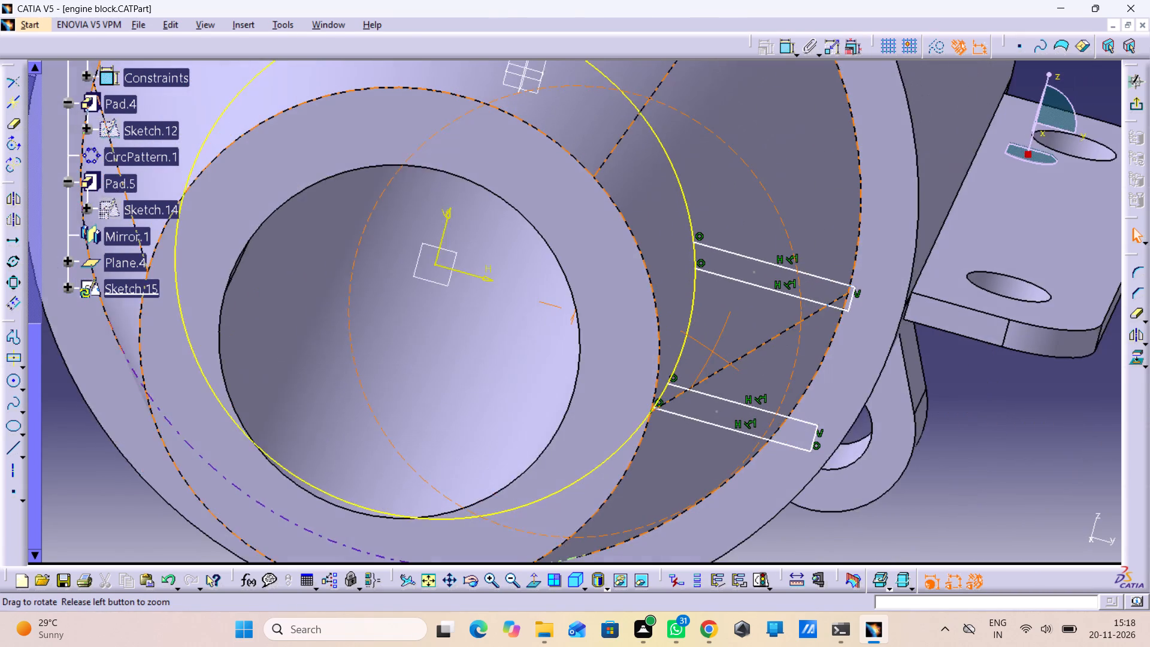
pyautogui.moveTo(712, 353); pyautogui.dragTo(721, 354, button='middle')
pyautogui.moveTo(712, 353); pyautogui.dragTo(721, 354, button='right')
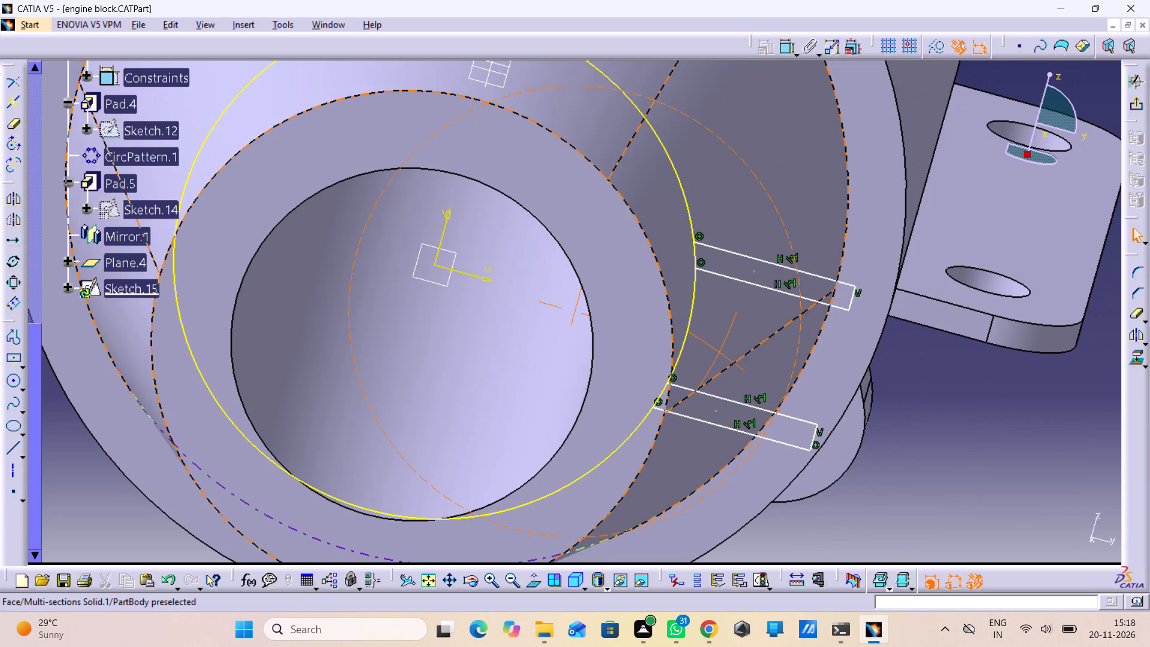
pyautogui.moveTo(995, 421); pyautogui.dragTo(989, 315, button='middle')
pyautogui.moveTo(1002, 400); pyautogui.dragTo(989, 315, button='right')
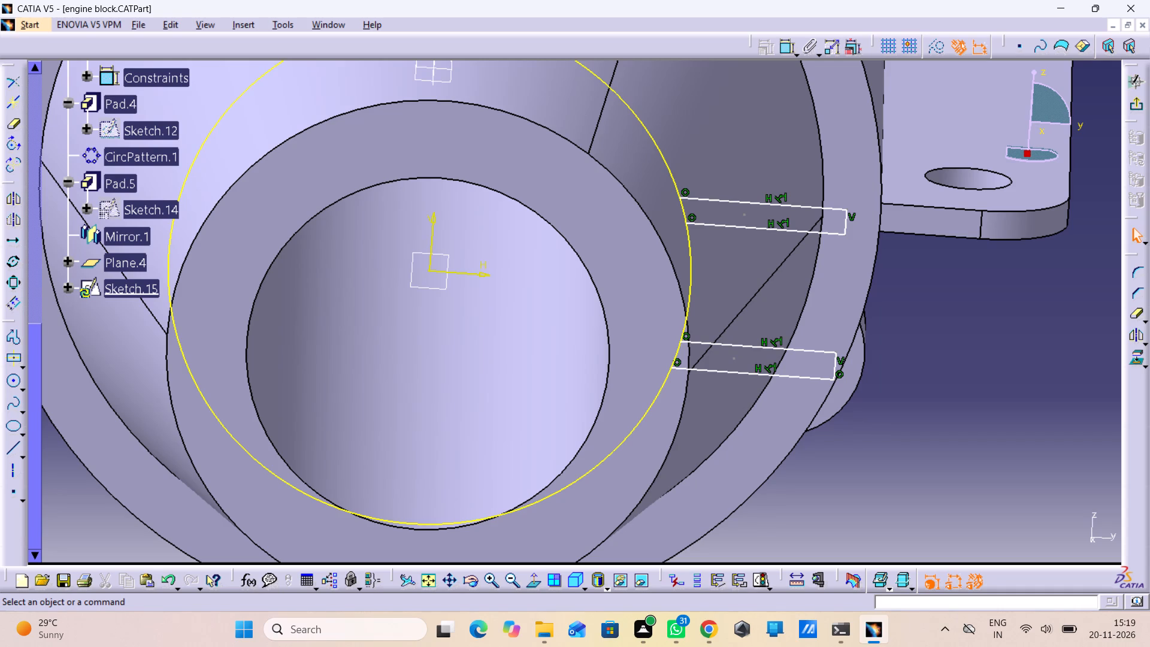
pyautogui.scroll(-1, 1026, 404)
pyautogui.moveTo(1025, 402); pyautogui.dragTo(1012, 490, button='middle')
pyautogui.rightClick(1025, 402)
pyautogui.moveTo(1004, 474); pyautogui.dragTo(981, 480, button='middle')
pyautogui.moveTo(1004, 474); pyautogui.dragTo(981, 480, button='right')
pyautogui.moveTo(993, 427); pyautogui.dragTo(1010, 475, button='middle')
pyautogui.rightClick(993, 425)
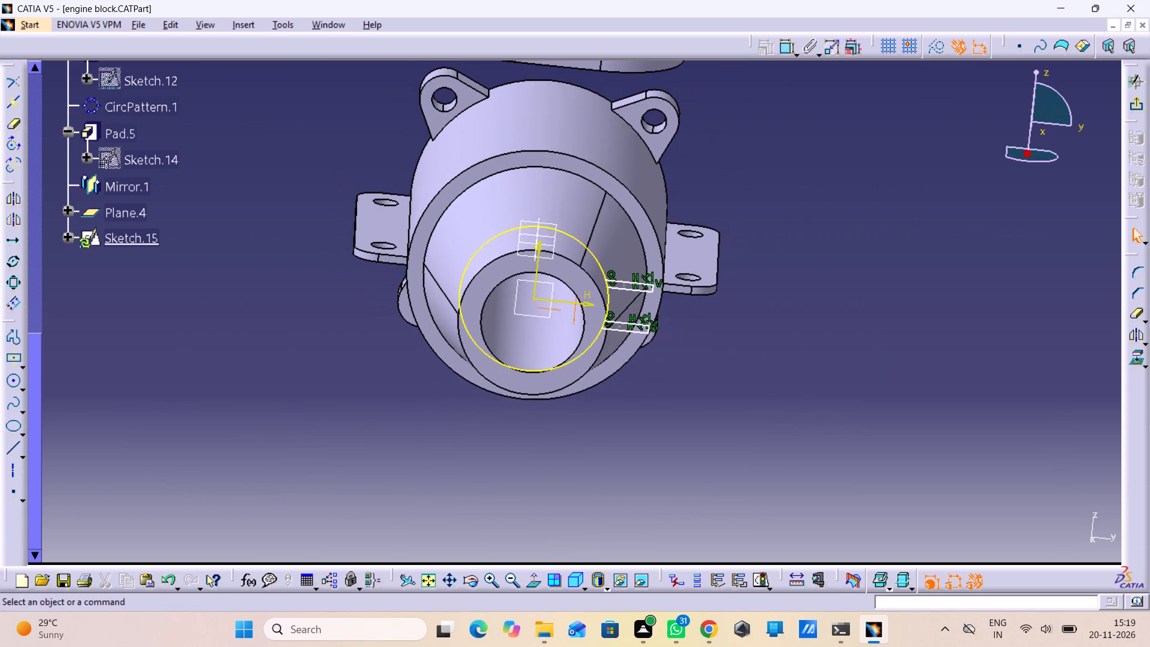
pyautogui.moveTo(994, 459); pyautogui.dragTo(996, 495, button='middle')
pyautogui.rightClick(994, 459)
pyautogui.moveTo(918, 415); pyautogui.dragTo(958, 542, button='middle')
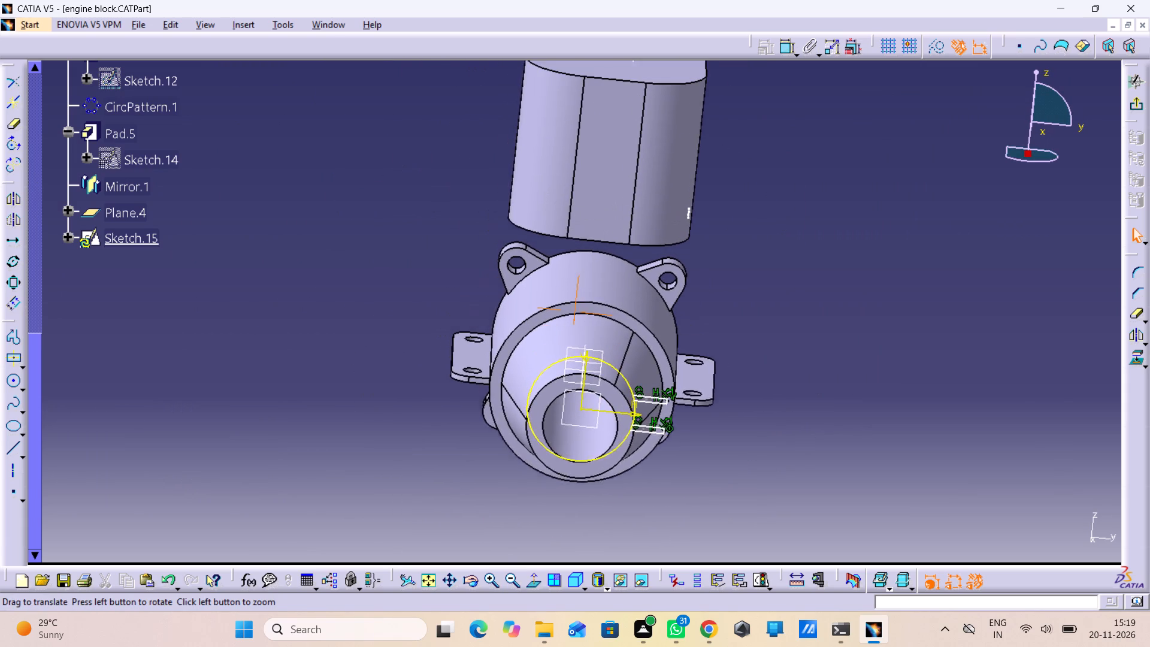
pyautogui.moveTo(958, 542); pyautogui.dragTo(959, 544, button='middle')
pyautogui.moveTo(943, 485); pyautogui.dragTo(852, 399, button='middle')
pyautogui.scroll(-1, 943, 485)
pyautogui.moveTo(943, 485); pyautogui.dragTo(858, 404, button='right')
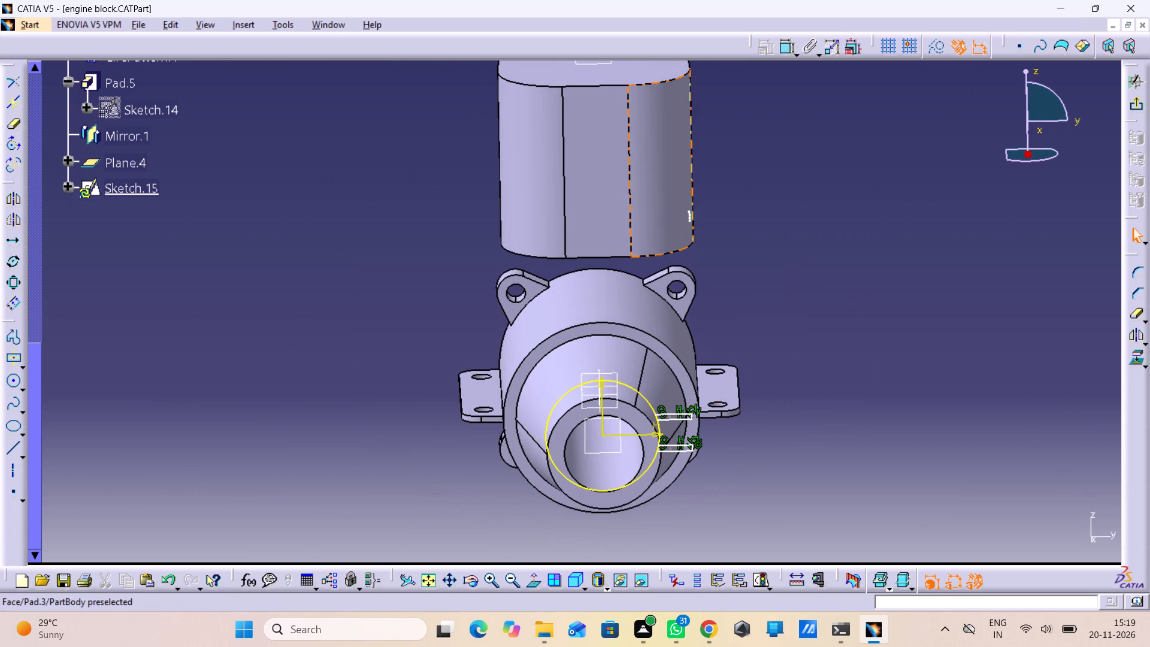
pyautogui.moveTo(794, 223); pyautogui.dragTo(605, 270, button='middle')
pyautogui.moveTo(794, 225); pyautogui.dragTo(605, 270, button='right')
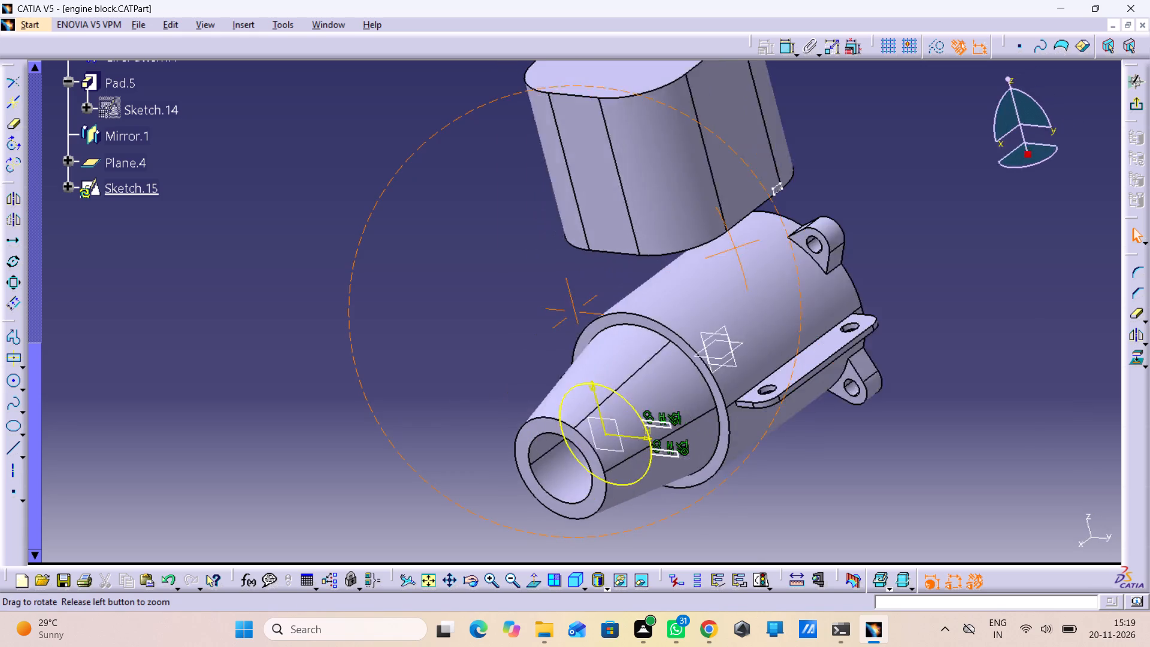
pyautogui.moveTo(605, 270); pyautogui.dragTo(579, 265, button='right')
pyautogui.moveTo(605, 270); pyautogui.dragTo(579, 265, button='middle')
pyautogui.moveTo(721, 223); pyautogui.dragTo(797, 310, button='middle')
pyautogui.moveTo(723, 222); pyautogui.dragTo(797, 310, button='right')
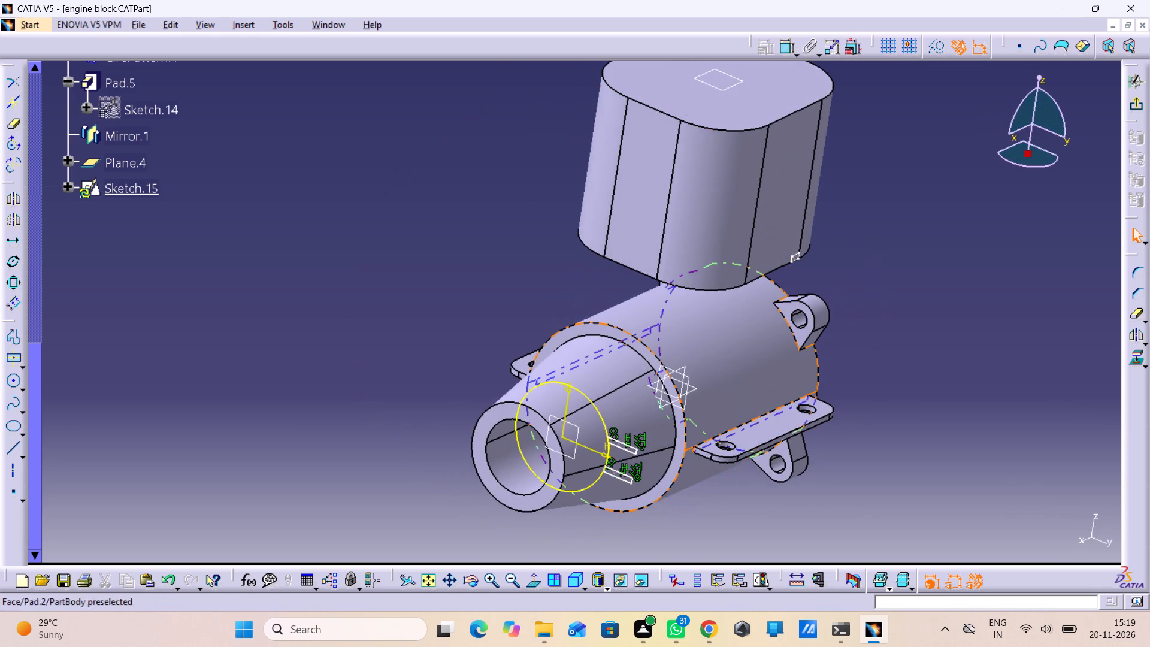
pyautogui.moveTo(771, 310); pyautogui.dragTo(780, 382, button='middle')
pyautogui.moveTo(852, 321); pyautogui.dragTo(804, 276, button='middle')
pyautogui.moveTo(853, 319); pyautogui.dragTo(804, 275, button='right')
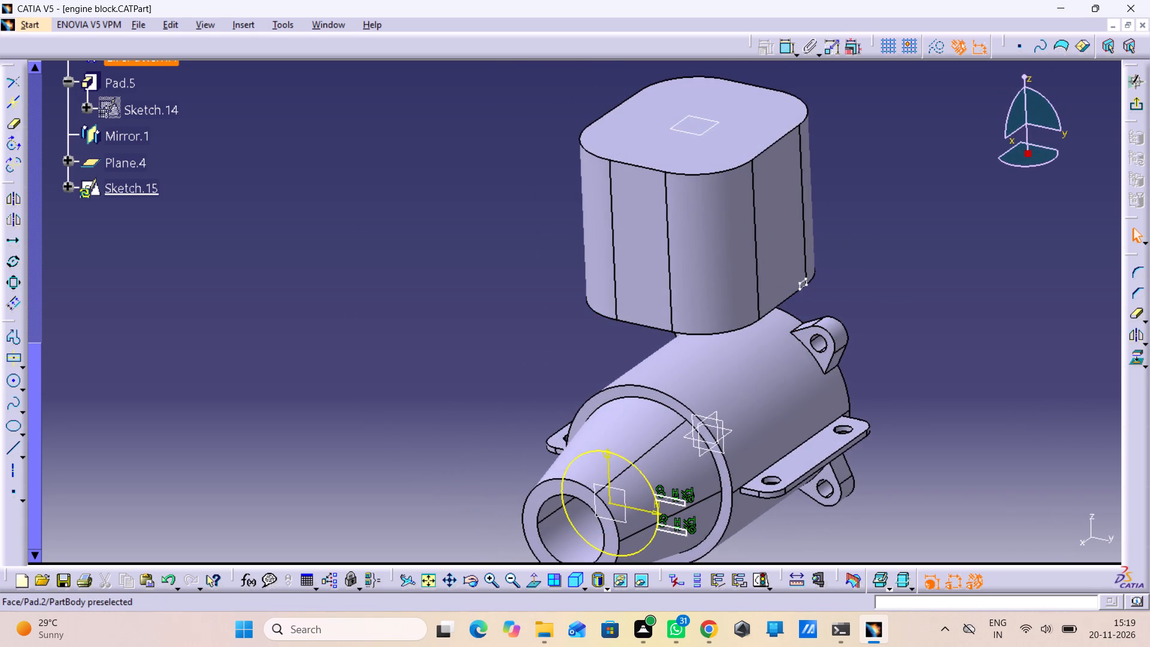
pyautogui.moveTo(733, 447); pyautogui.dragTo(674, 433, button='middle')
pyautogui.moveTo(720, 447); pyautogui.dragTo(674, 433, button='right')
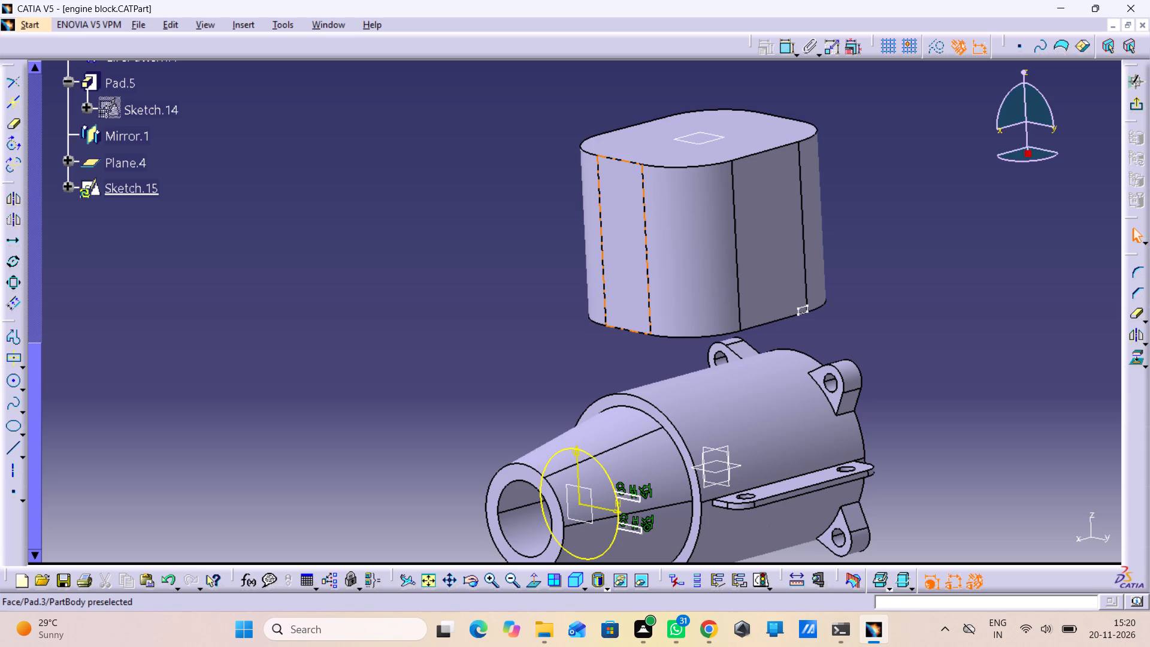
# Leave Sketch.15 and open the profile sketch of Pad.3, the rounded block above the cylinder.
pyautogui.click(557, 422)
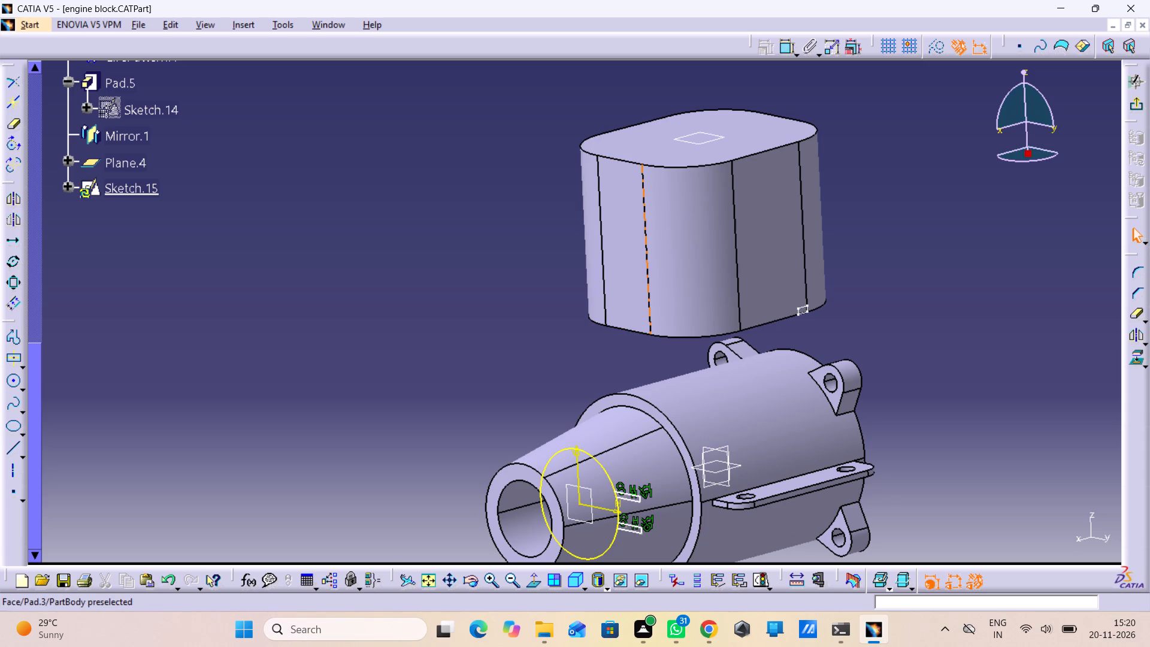
pyautogui.click(703, 234)
pyautogui.moveTo(703, 234); pyautogui.dragTo(713, 250)
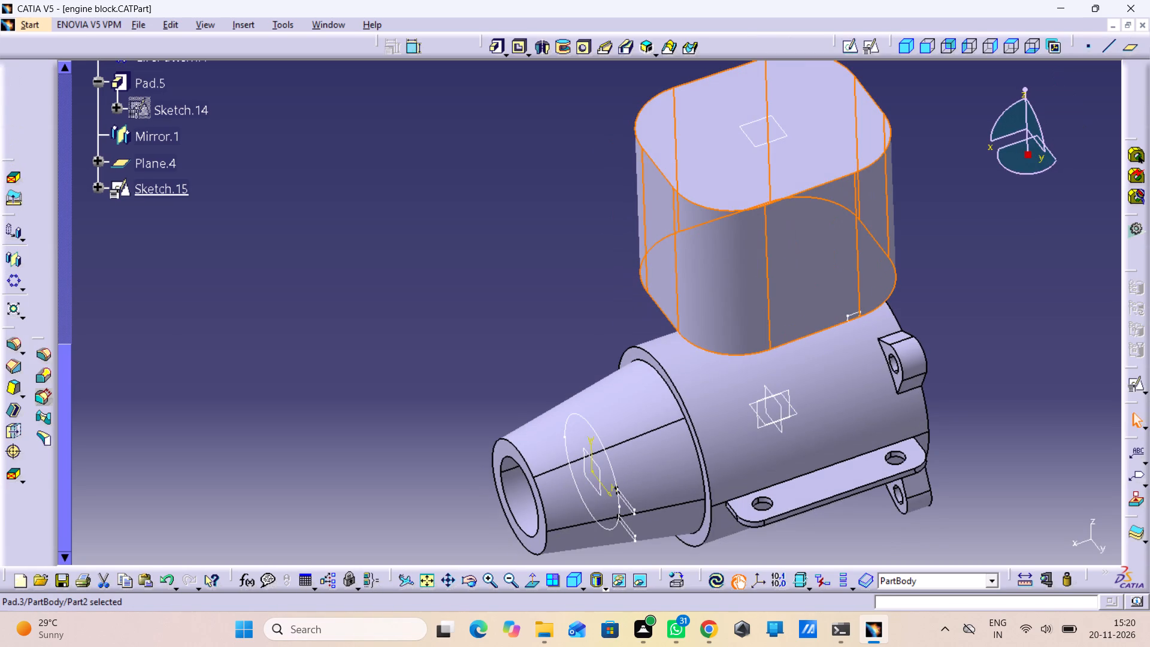
pyautogui.doubleClick(816, 297)
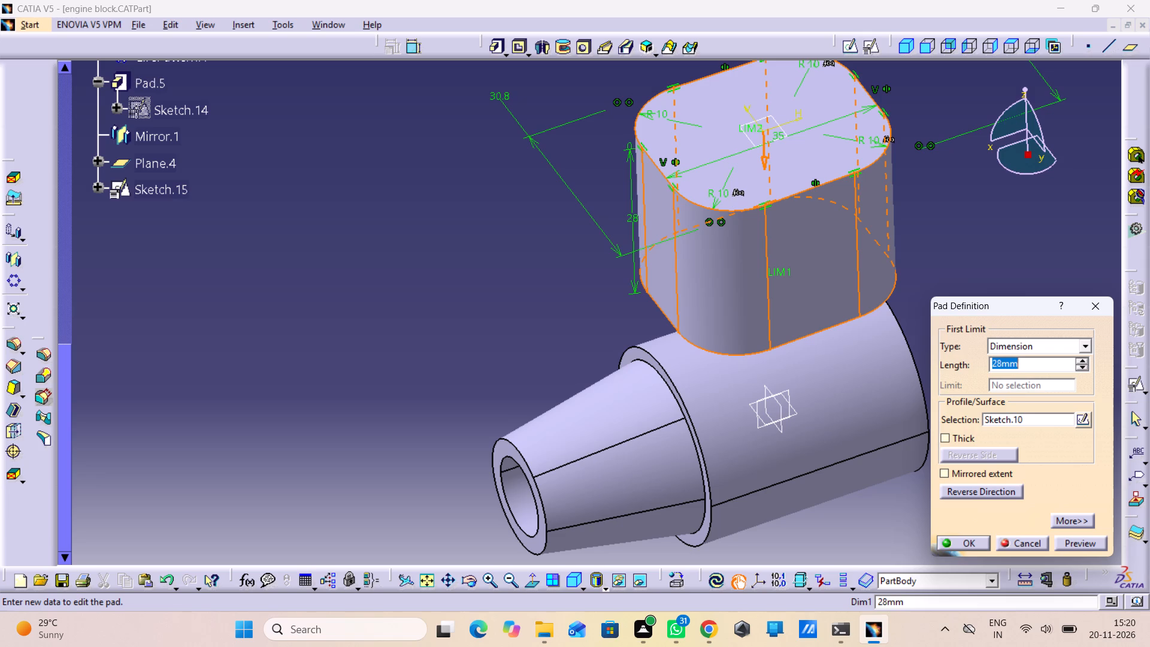
pyautogui.doubleClick(1085, 418)
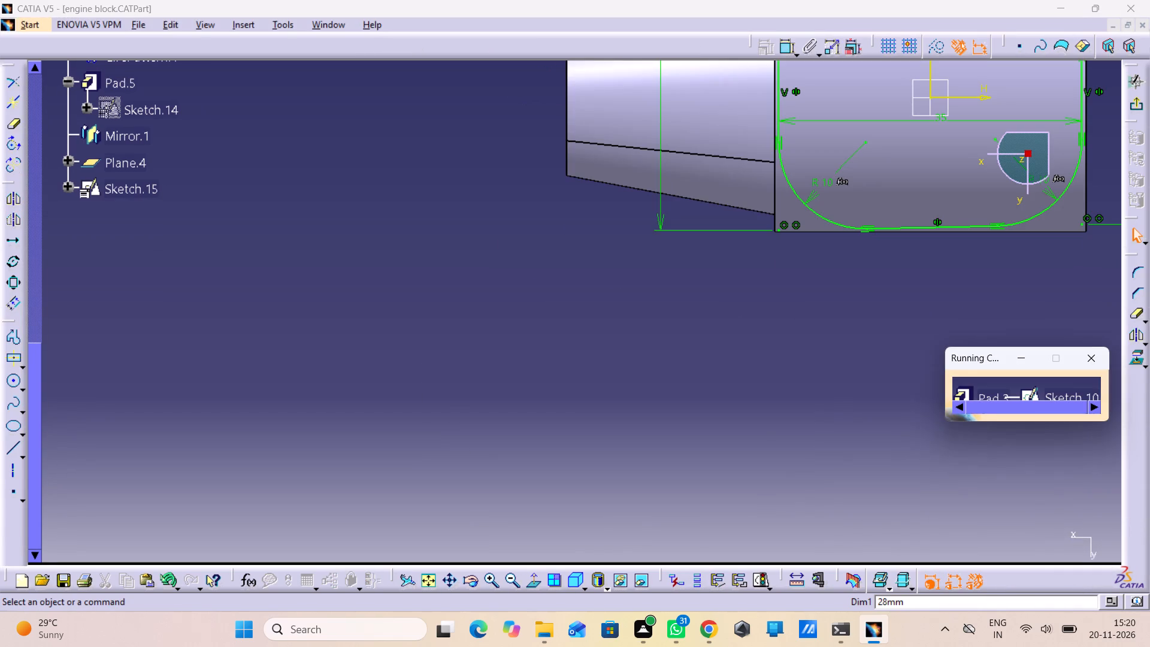
# Inspect the rounded profile of Sketch.10 and expand its contents in the specification tree.
pyautogui.moveTo(879, 456); pyautogui.dragTo(853, 400, button='middle')
pyautogui.moveTo(879, 456); pyautogui.dragTo(853, 400, button='right')
pyautogui.moveTo(853, 400); pyautogui.dragTo(691, 539, button='middle')
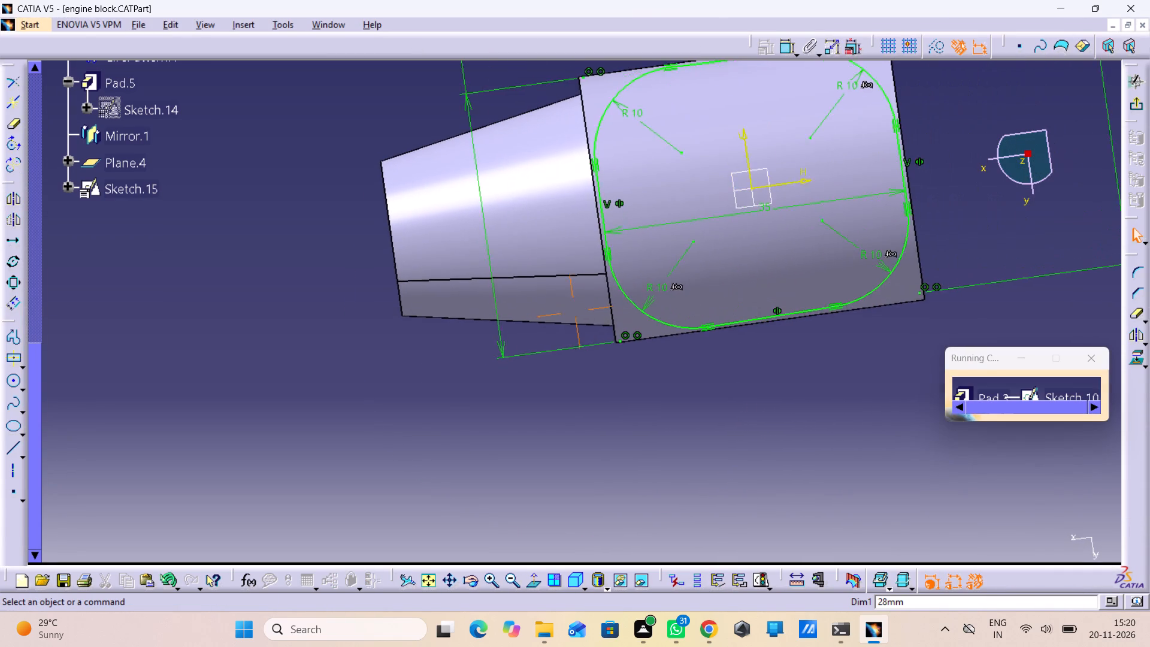
pyautogui.moveTo(691, 539); pyautogui.dragTo(686, 540, button='middle')
pyautogui.scroll(10, 131, 197)
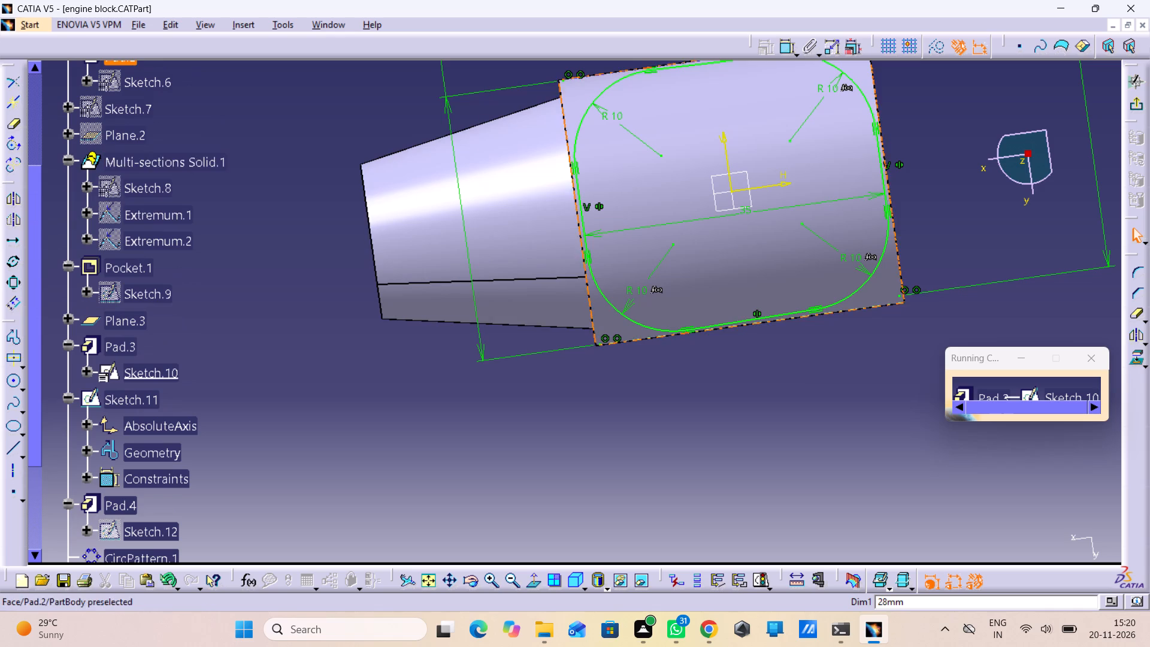
pyautogui.click(123, 351)
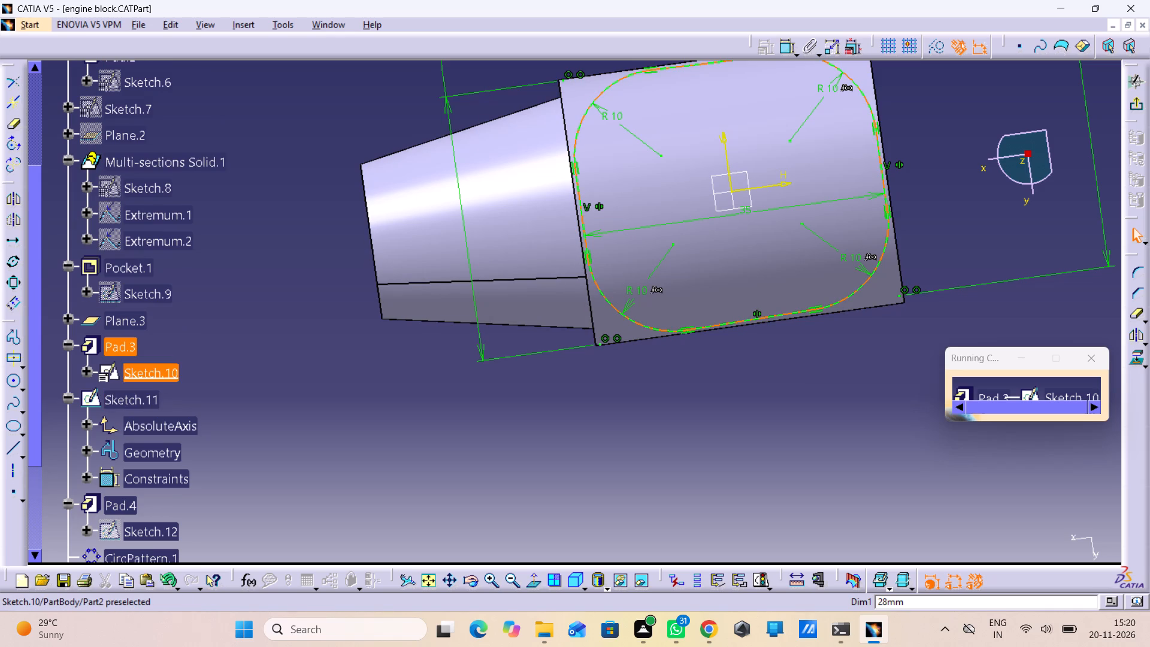
pyautogui.doubleClick(138, 368)
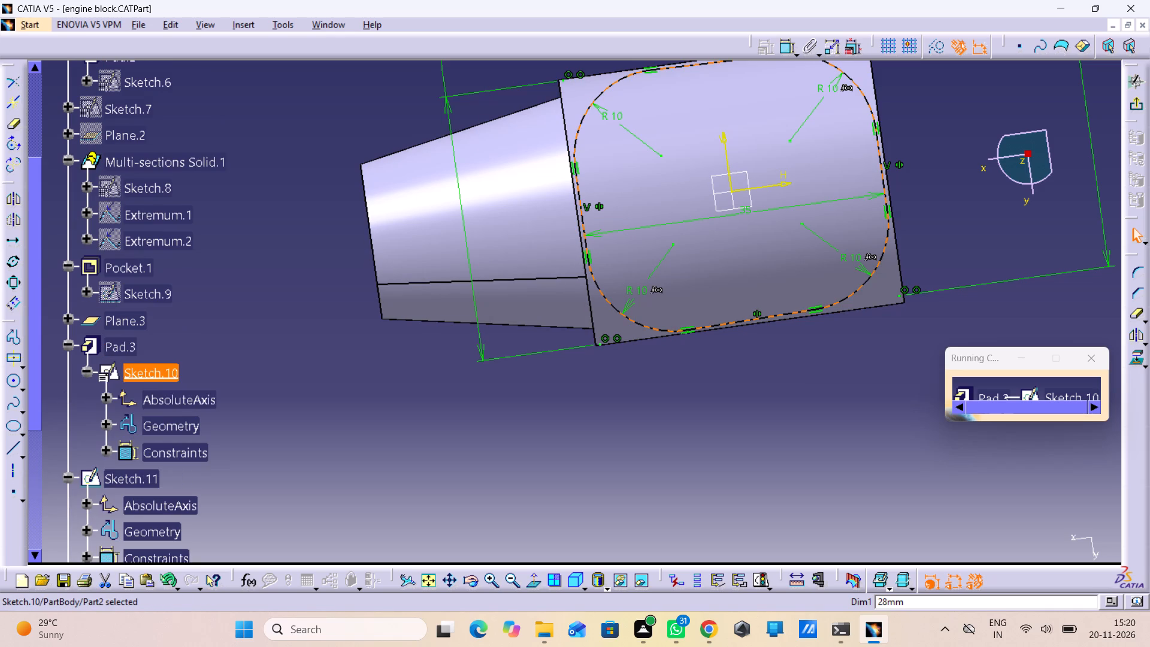
# Try to open Sketch.11 for editing while Sketch.10 is still open.
pyautogui.doubleClick(123, 472)
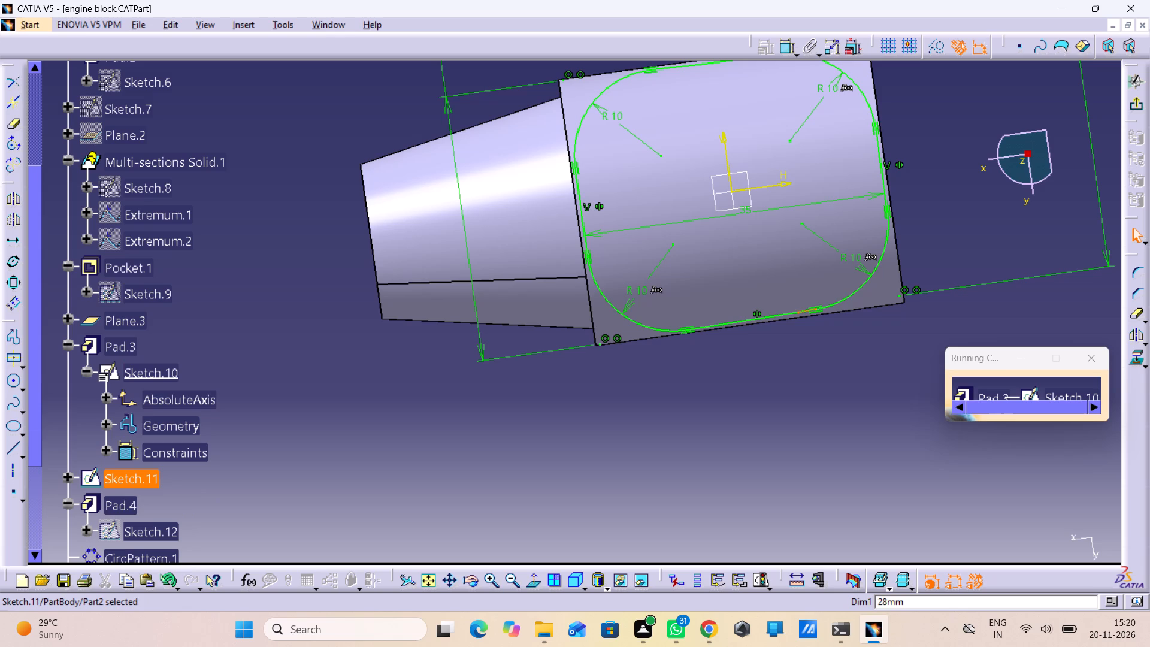
pyautogui.doubleClick(123, 472)
pyautogui.doubleClick(119, 475)
pyautogui.doubleClick(119, 475)
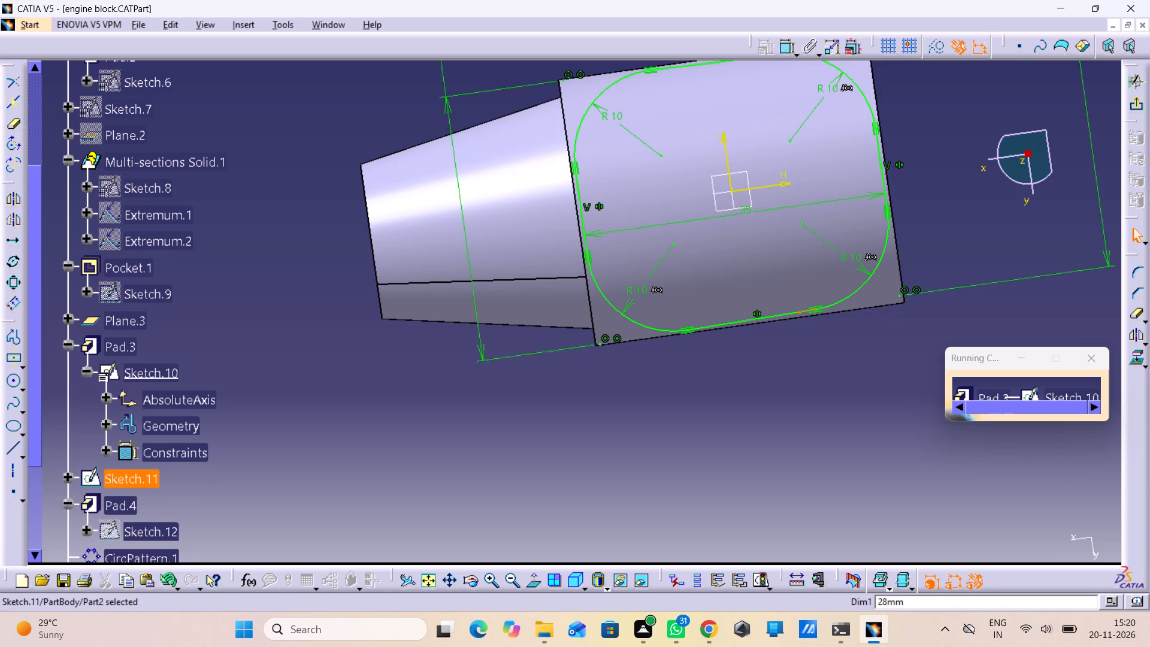
pyautogui.middleClick(119, 475)
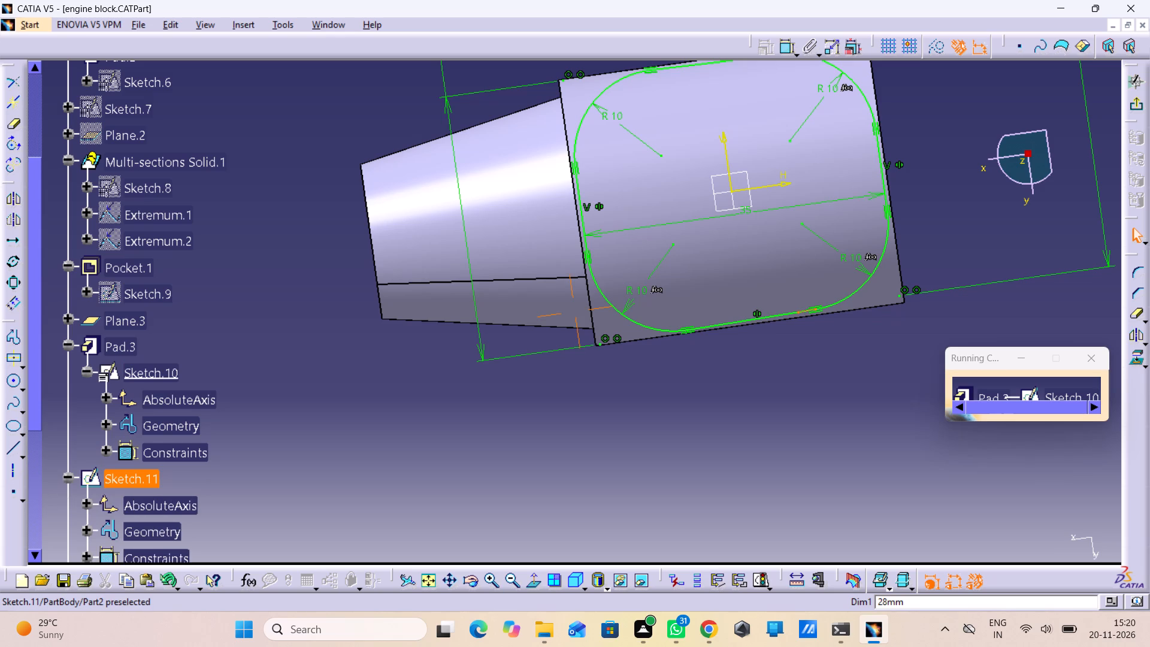
pyautogui.scroll(-1, 119, 475)
pyautogui.scroll(-2, 289, 432)
pyautogui.scroll(-1, 682, 258)
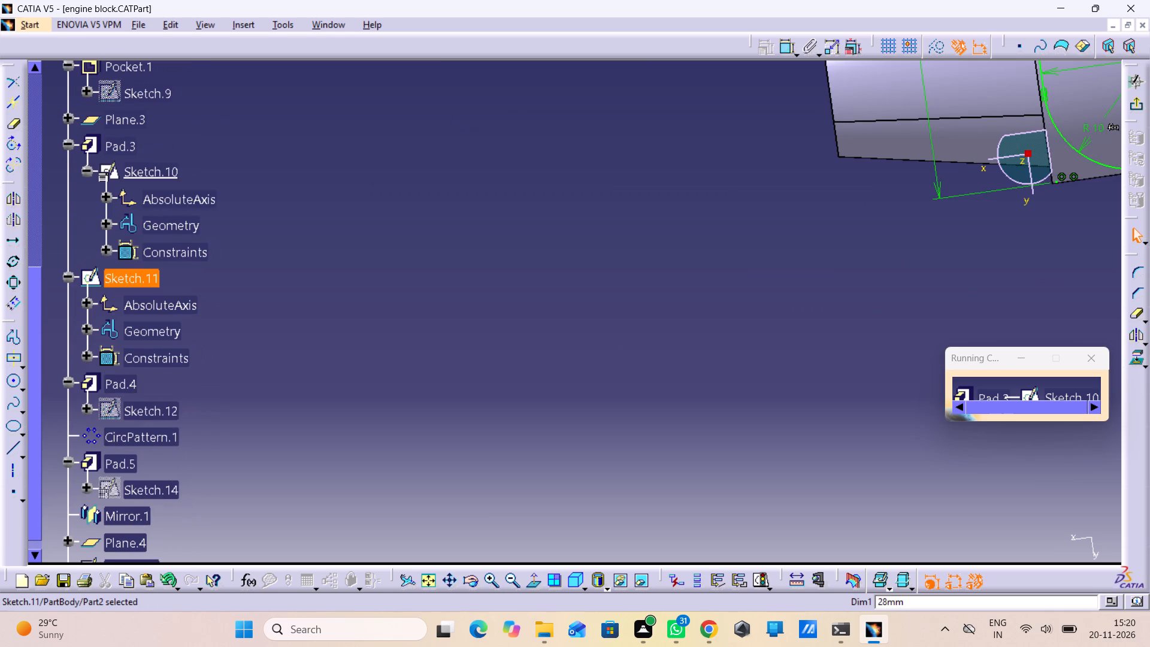
pyautogui.moveTo(682, 258); pyautogui.dragTo(658, 341, button='middle')
pyautogui.rightClick(683, 256)
pyautogui.moveTo(482, 361); pyautogui.dragTo(480, 353, button='middle')
pyautogui.moveTo(482, 361); pyautogui.dragTo(480, 353, button='right')
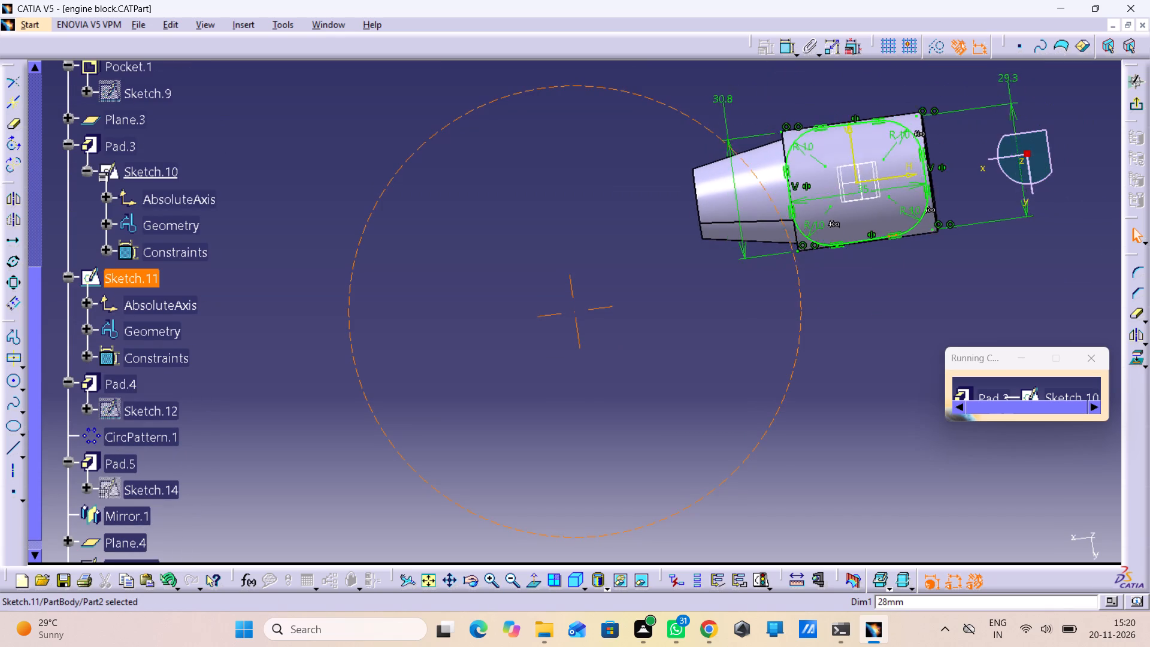
pyautogui.moveTo(480, 353); pyautogui.dragTo(479, 318, button='right')
pyautogui.moveTo(480, 353); pyautogui.dragTo(479, 318, button='middle')
pyautogui.moveTo(788, 382); pyautogui.dragTo(759, 279, button='middle')
pyautogui.moveTo(788, 381); pyautogui.dragTo(759, 279, button='right')
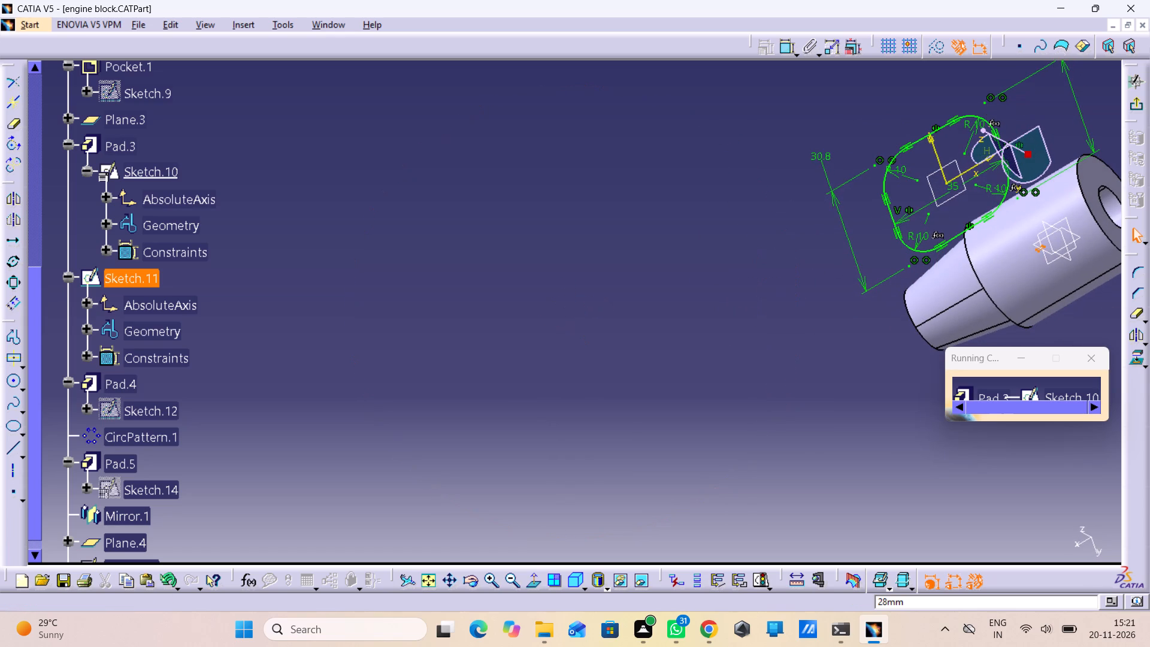
pyautogui.doubleClick(128, 282)
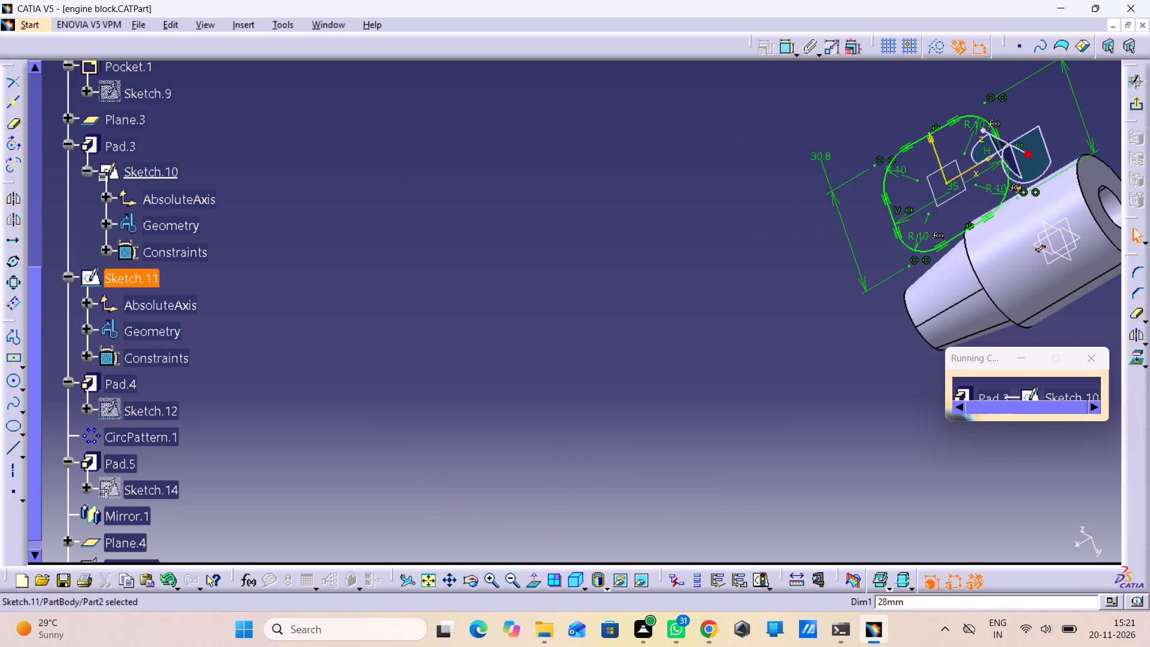
pyautogui.doubleClick(127, 282)
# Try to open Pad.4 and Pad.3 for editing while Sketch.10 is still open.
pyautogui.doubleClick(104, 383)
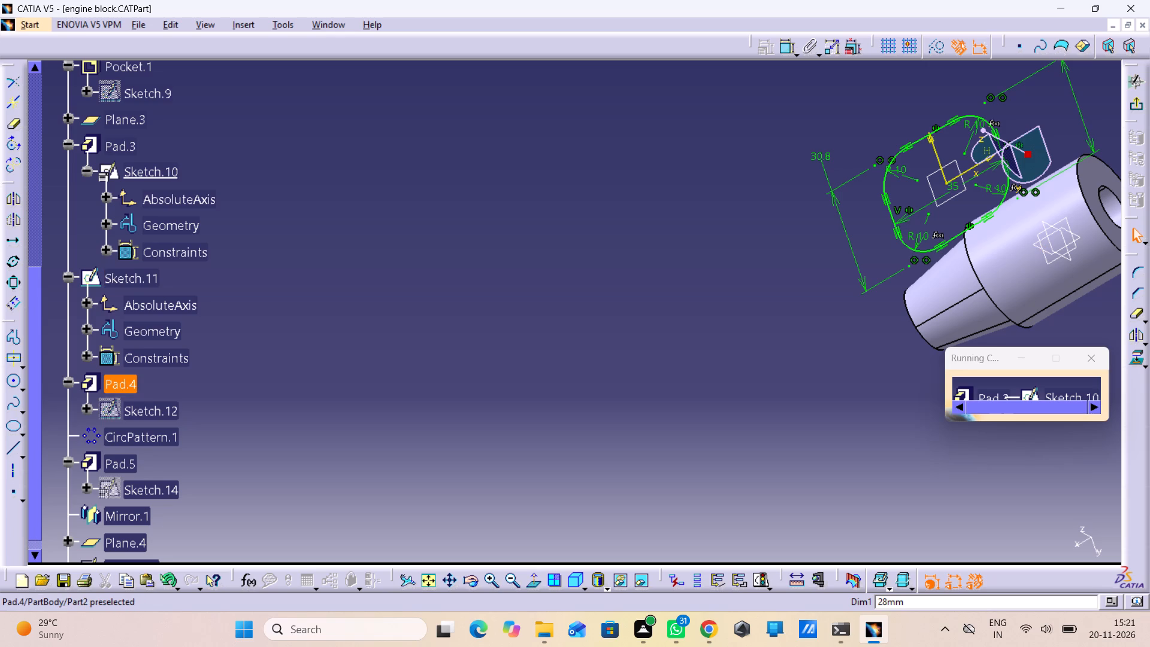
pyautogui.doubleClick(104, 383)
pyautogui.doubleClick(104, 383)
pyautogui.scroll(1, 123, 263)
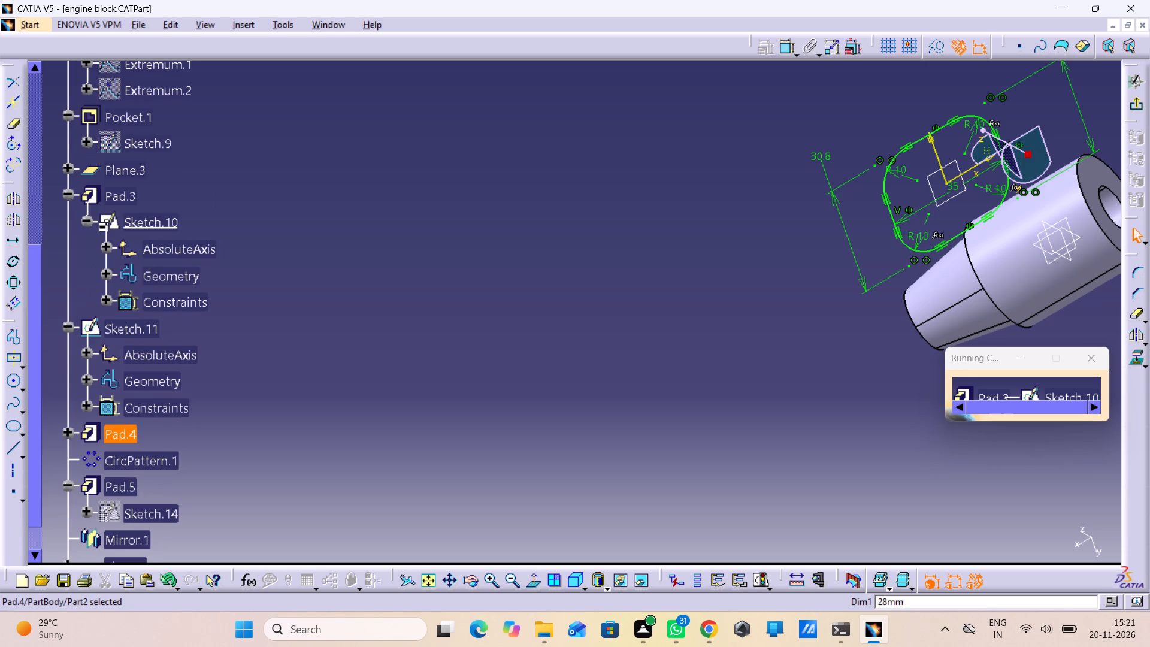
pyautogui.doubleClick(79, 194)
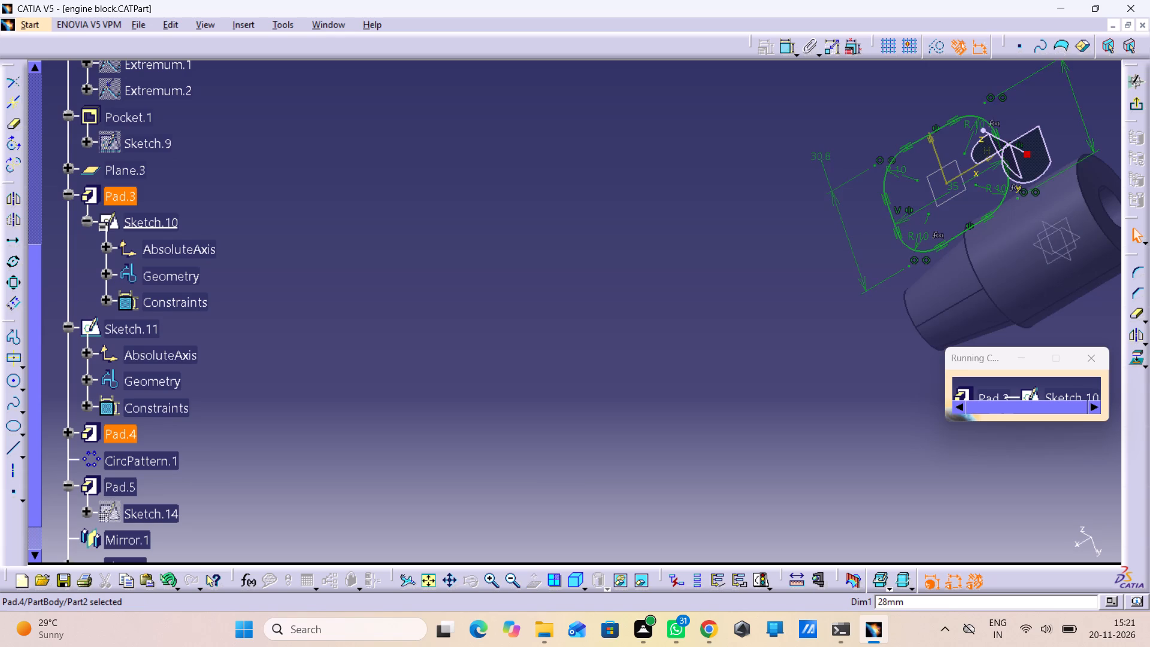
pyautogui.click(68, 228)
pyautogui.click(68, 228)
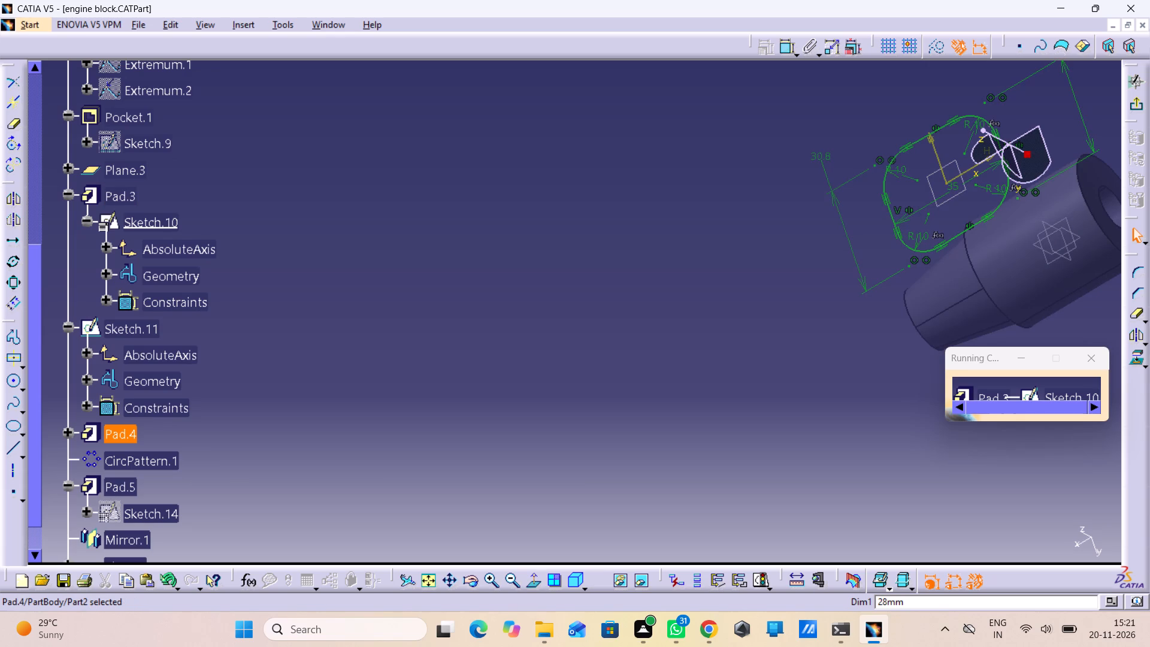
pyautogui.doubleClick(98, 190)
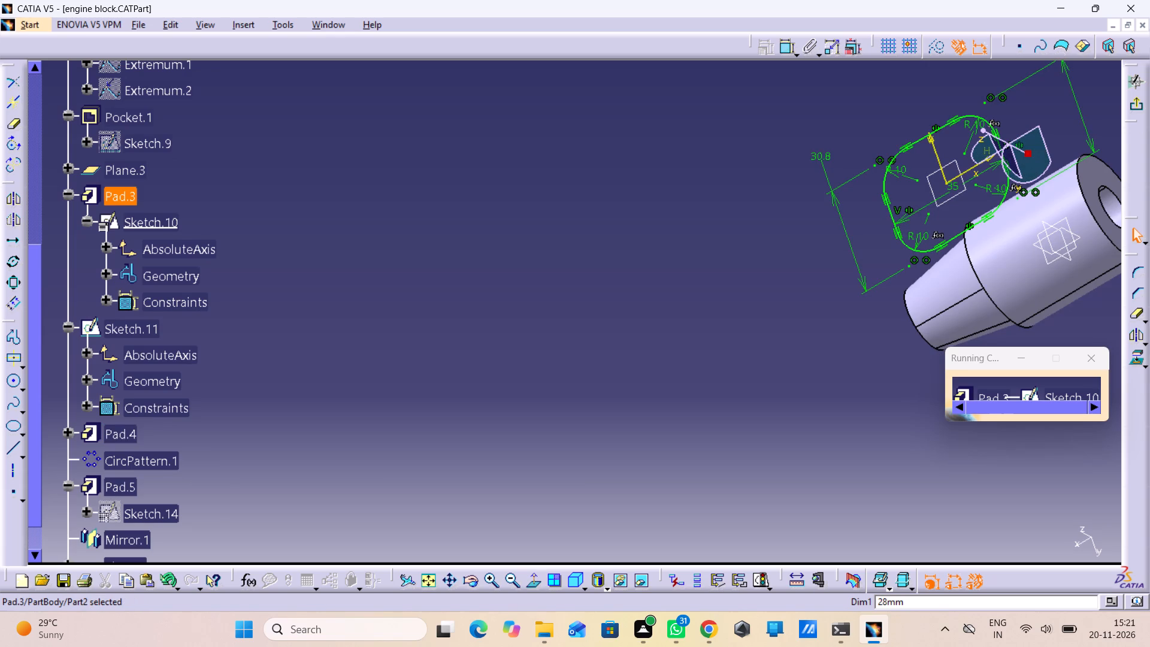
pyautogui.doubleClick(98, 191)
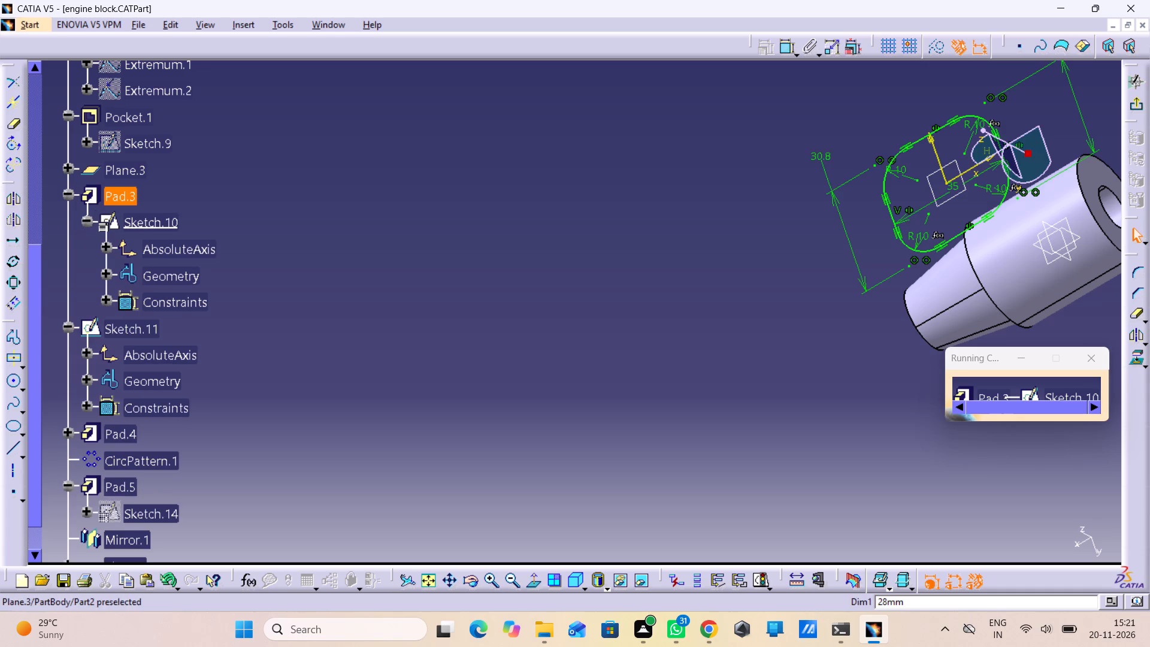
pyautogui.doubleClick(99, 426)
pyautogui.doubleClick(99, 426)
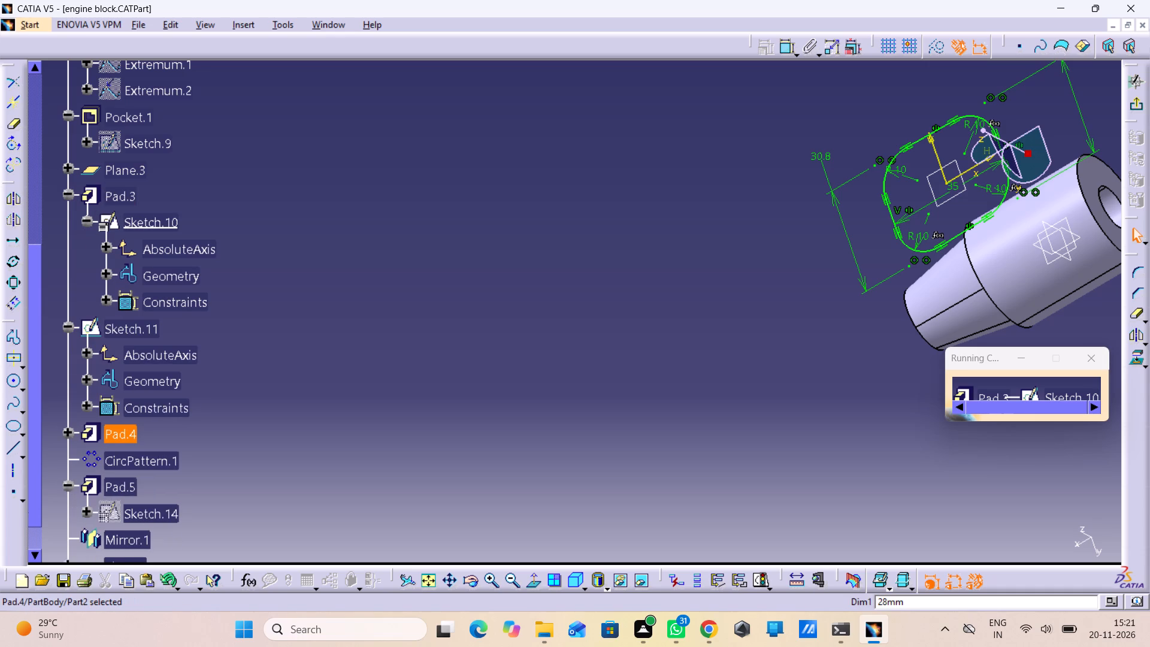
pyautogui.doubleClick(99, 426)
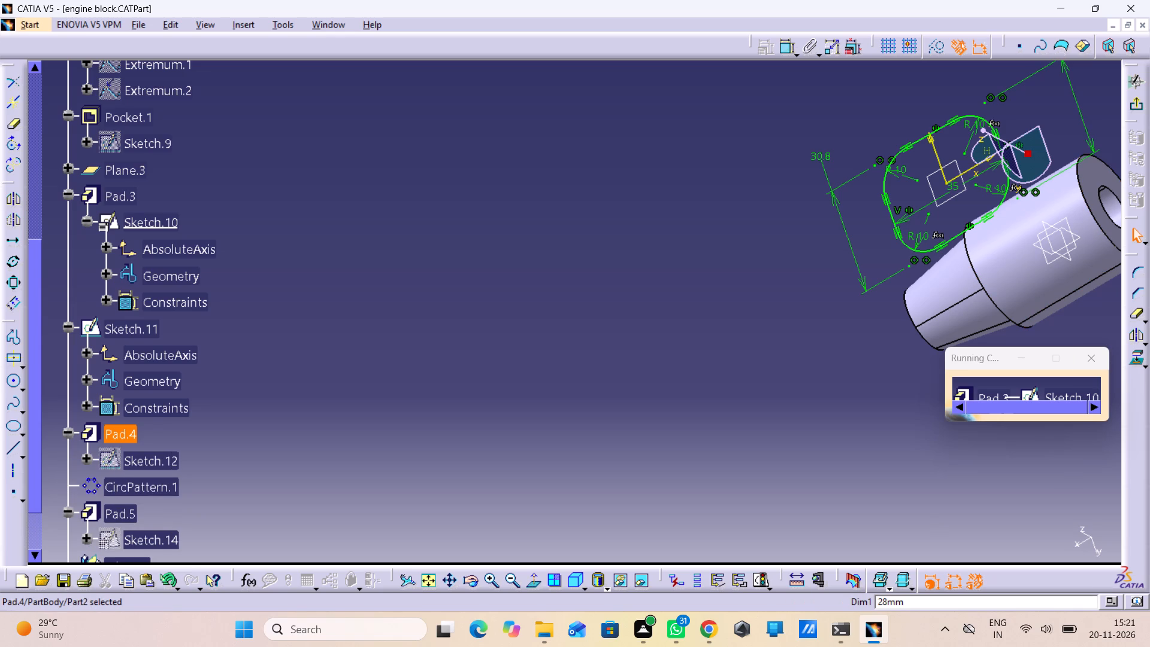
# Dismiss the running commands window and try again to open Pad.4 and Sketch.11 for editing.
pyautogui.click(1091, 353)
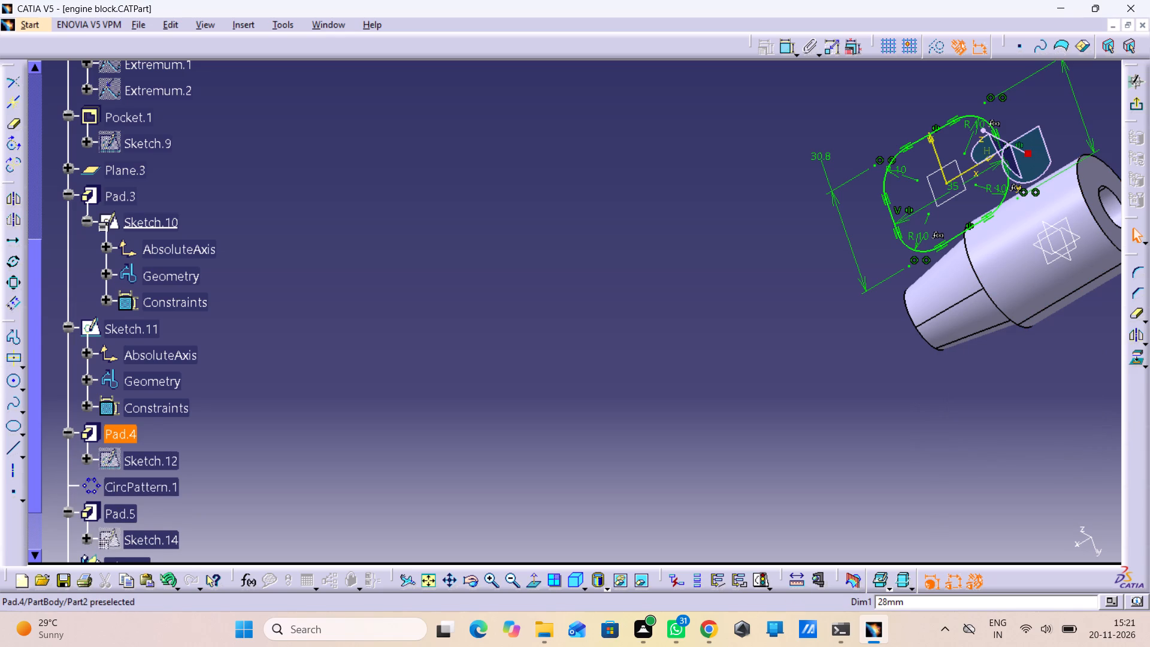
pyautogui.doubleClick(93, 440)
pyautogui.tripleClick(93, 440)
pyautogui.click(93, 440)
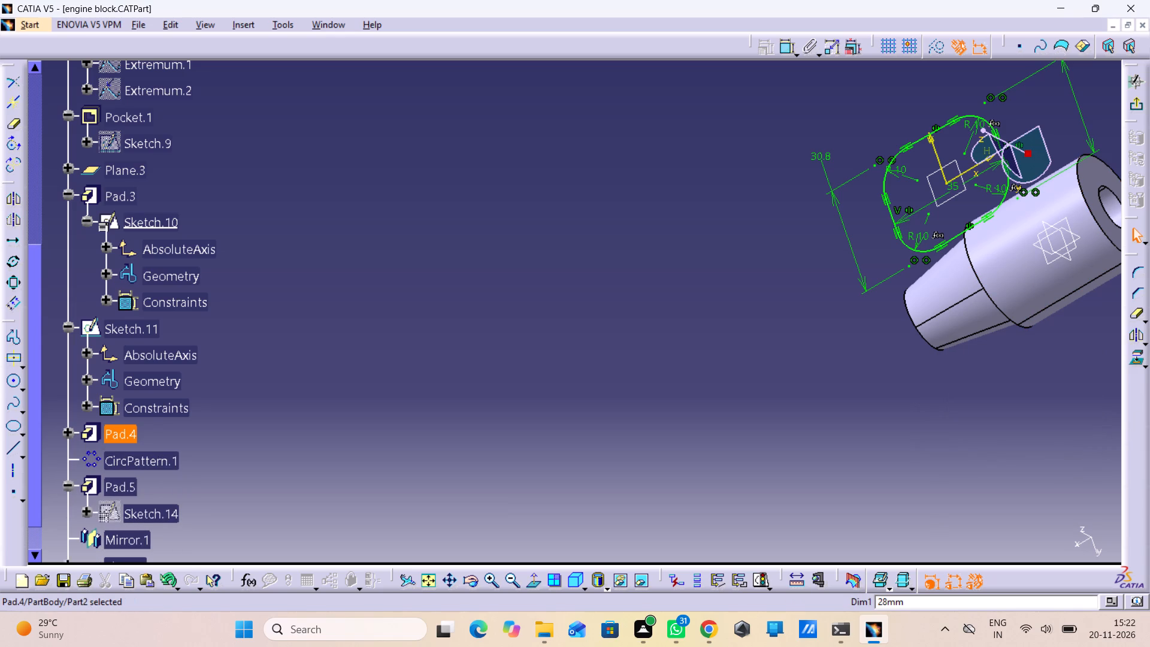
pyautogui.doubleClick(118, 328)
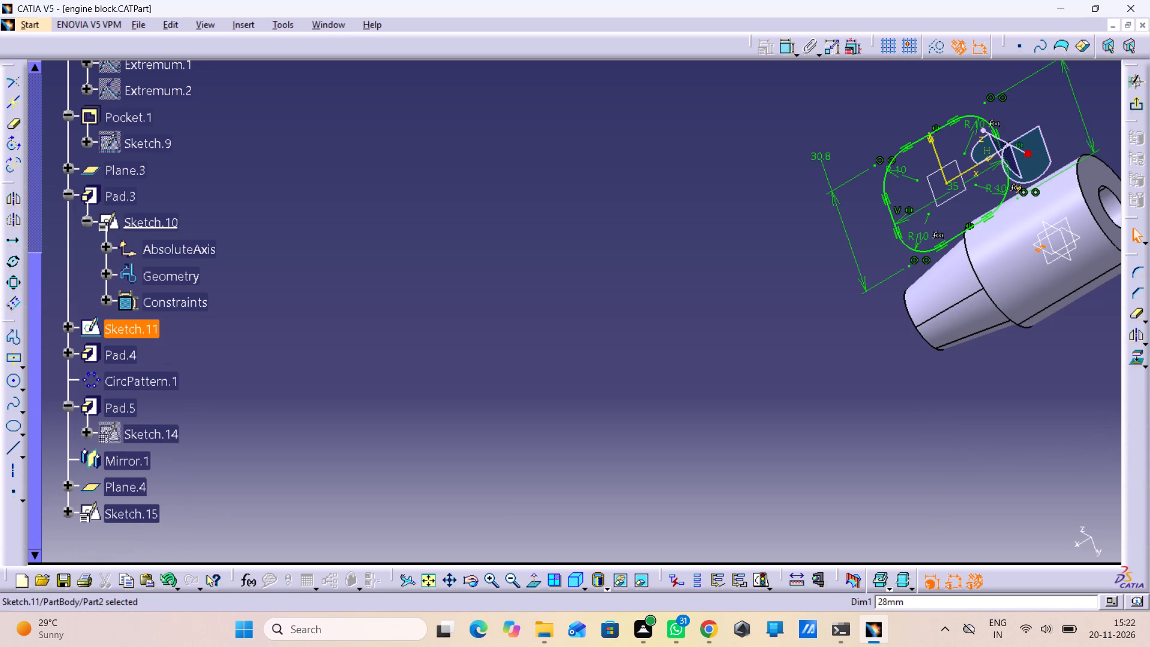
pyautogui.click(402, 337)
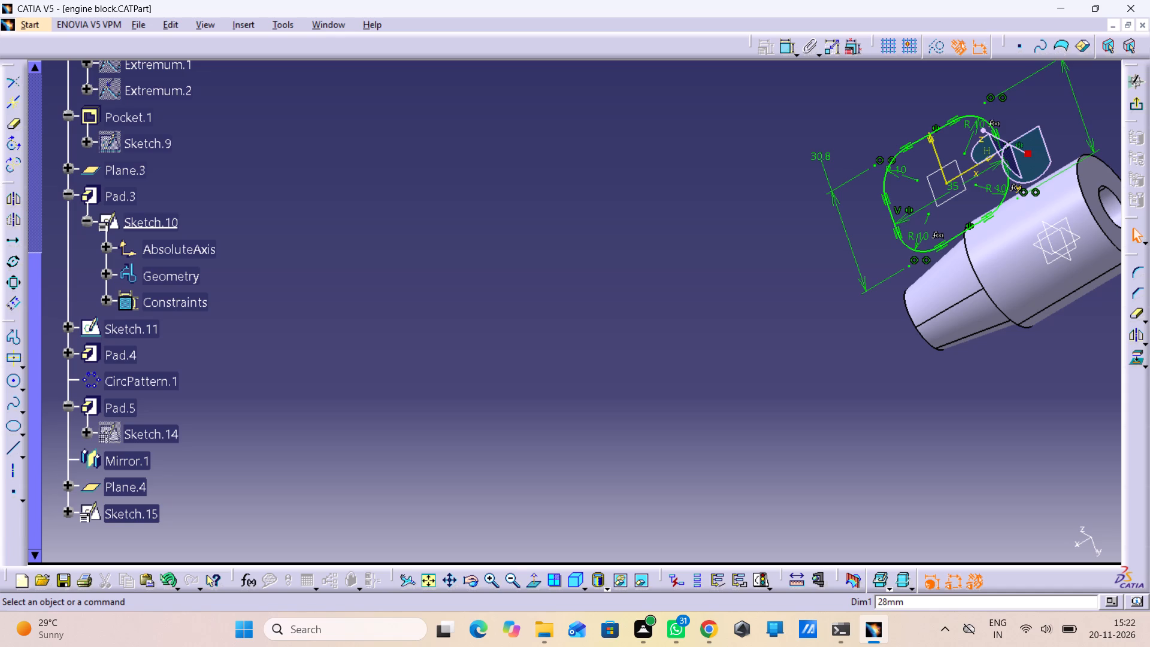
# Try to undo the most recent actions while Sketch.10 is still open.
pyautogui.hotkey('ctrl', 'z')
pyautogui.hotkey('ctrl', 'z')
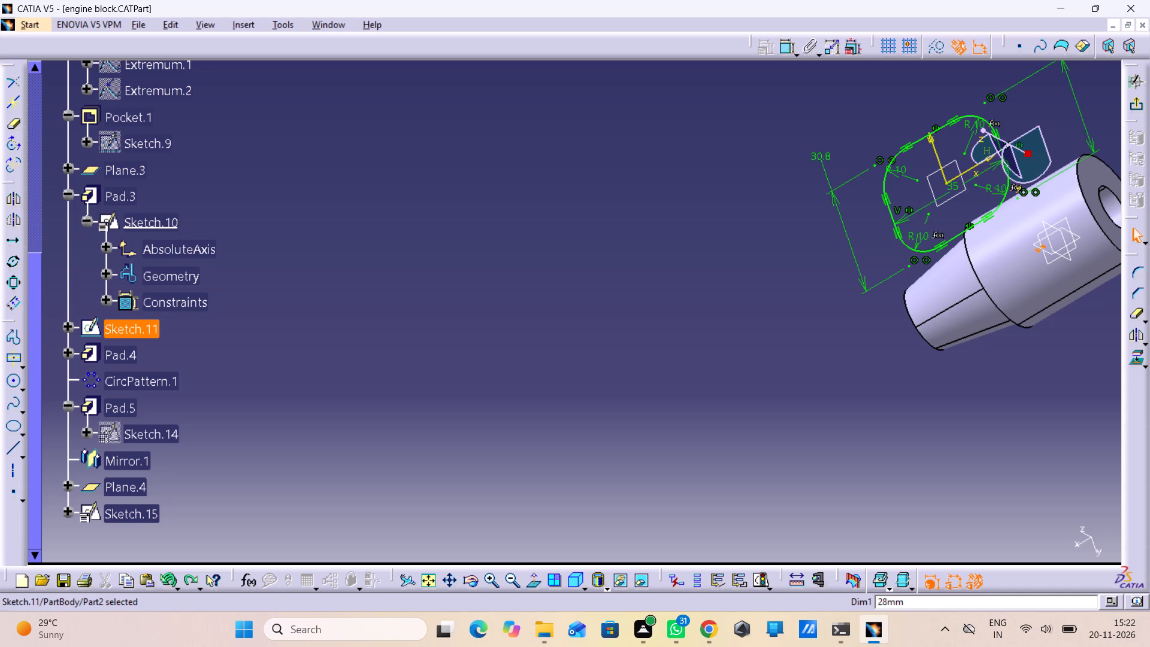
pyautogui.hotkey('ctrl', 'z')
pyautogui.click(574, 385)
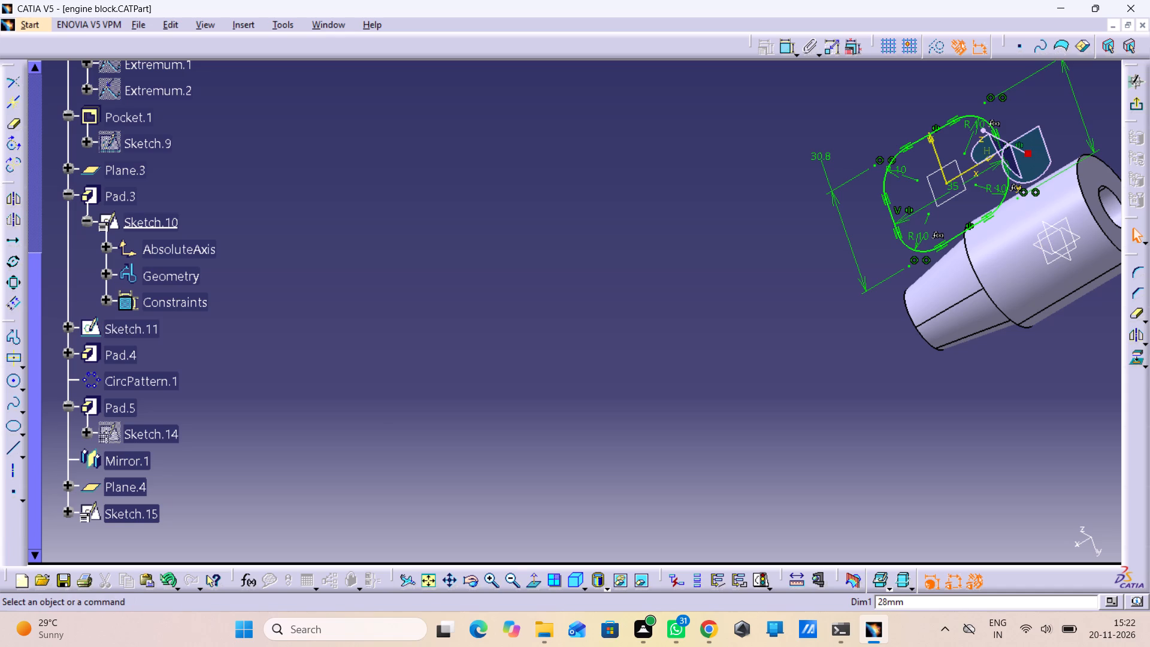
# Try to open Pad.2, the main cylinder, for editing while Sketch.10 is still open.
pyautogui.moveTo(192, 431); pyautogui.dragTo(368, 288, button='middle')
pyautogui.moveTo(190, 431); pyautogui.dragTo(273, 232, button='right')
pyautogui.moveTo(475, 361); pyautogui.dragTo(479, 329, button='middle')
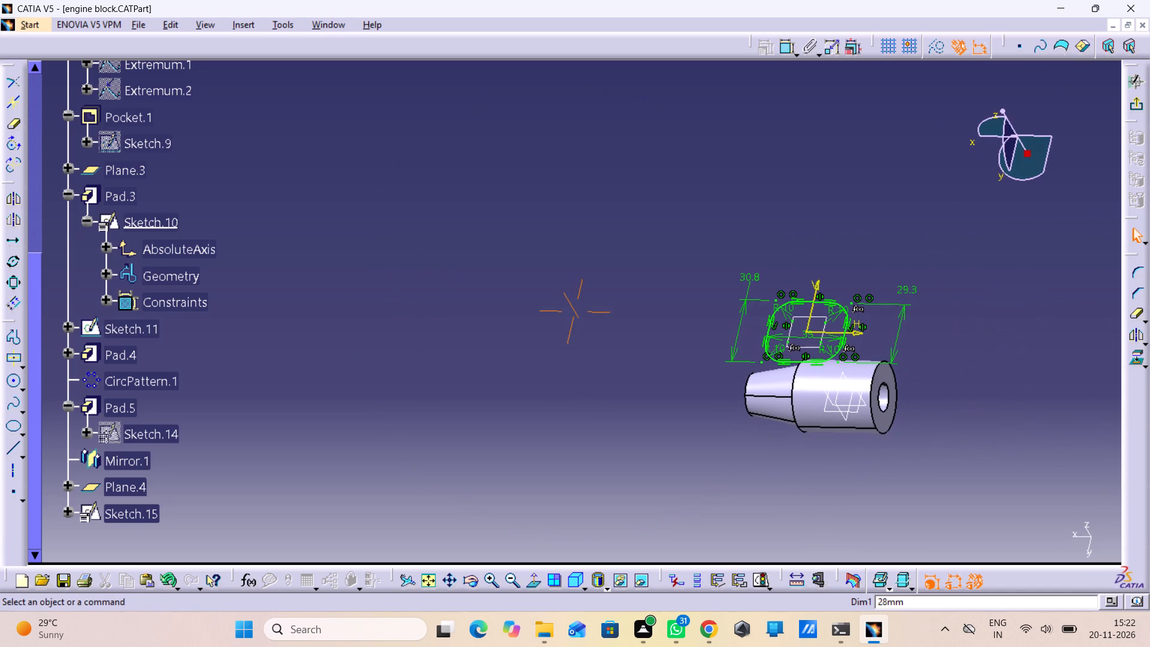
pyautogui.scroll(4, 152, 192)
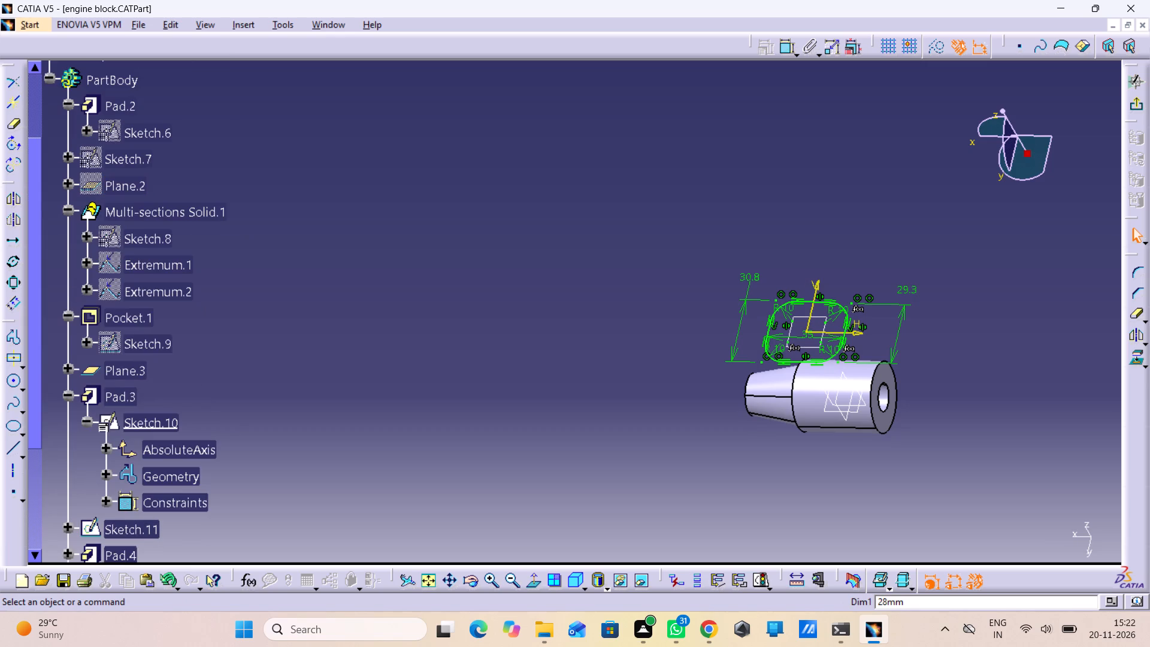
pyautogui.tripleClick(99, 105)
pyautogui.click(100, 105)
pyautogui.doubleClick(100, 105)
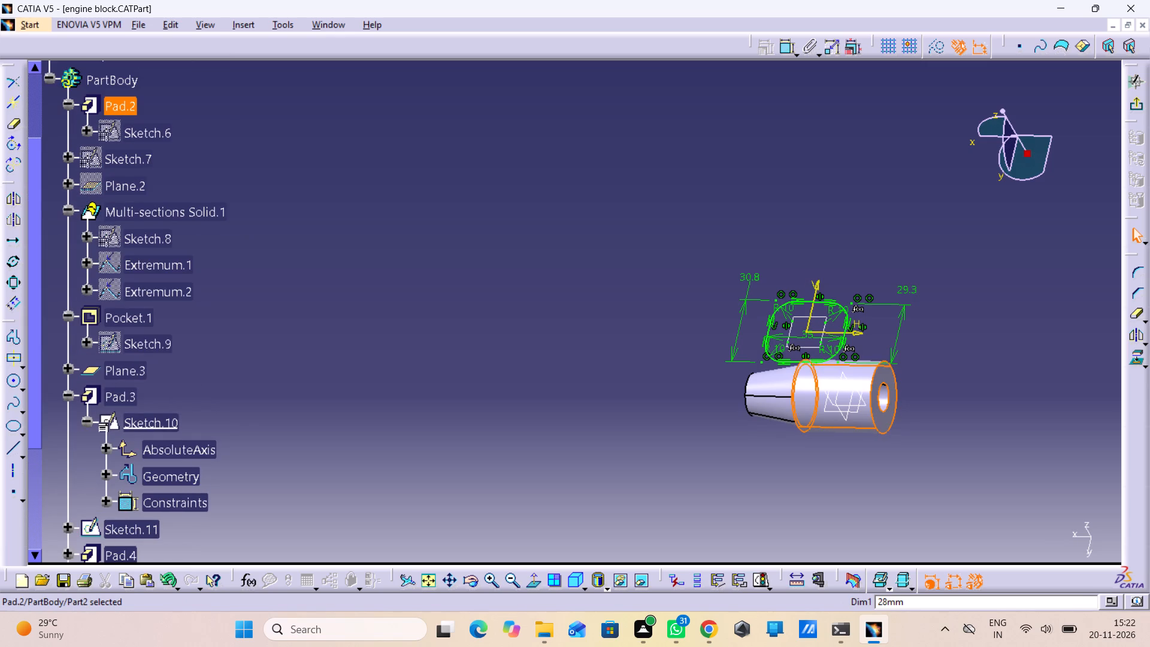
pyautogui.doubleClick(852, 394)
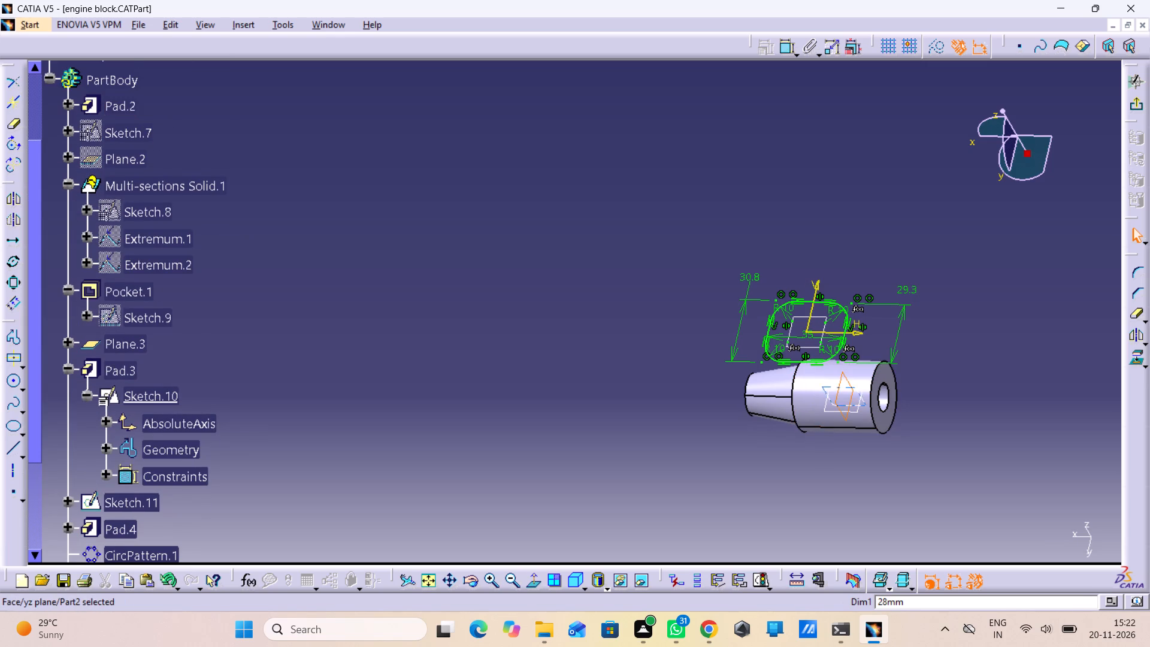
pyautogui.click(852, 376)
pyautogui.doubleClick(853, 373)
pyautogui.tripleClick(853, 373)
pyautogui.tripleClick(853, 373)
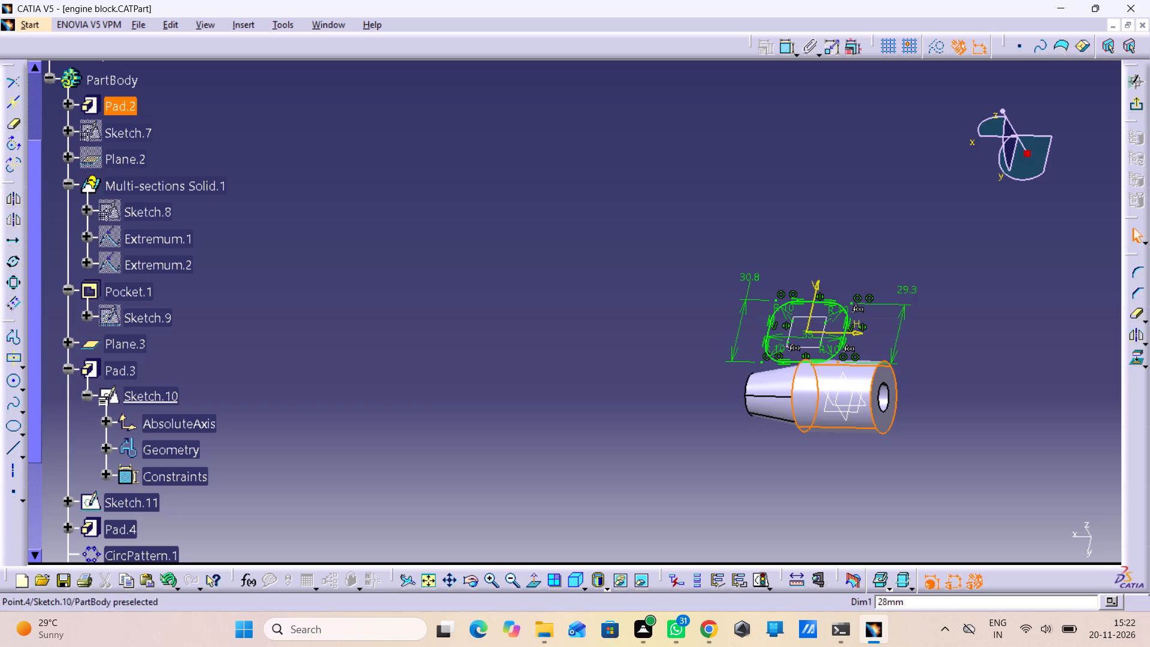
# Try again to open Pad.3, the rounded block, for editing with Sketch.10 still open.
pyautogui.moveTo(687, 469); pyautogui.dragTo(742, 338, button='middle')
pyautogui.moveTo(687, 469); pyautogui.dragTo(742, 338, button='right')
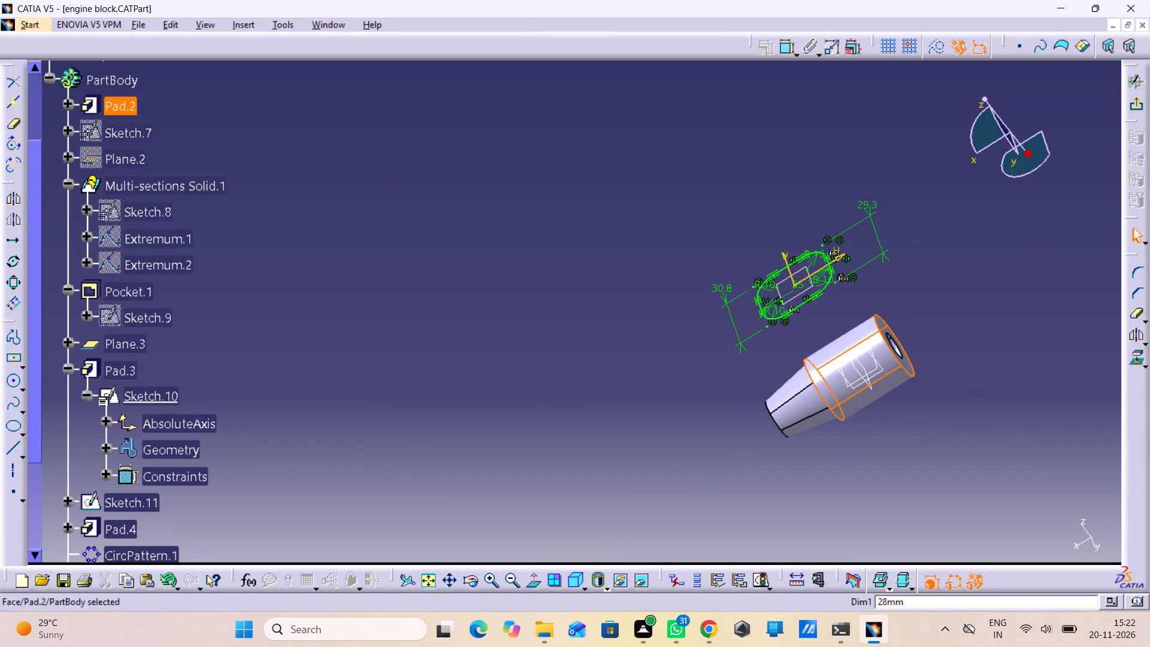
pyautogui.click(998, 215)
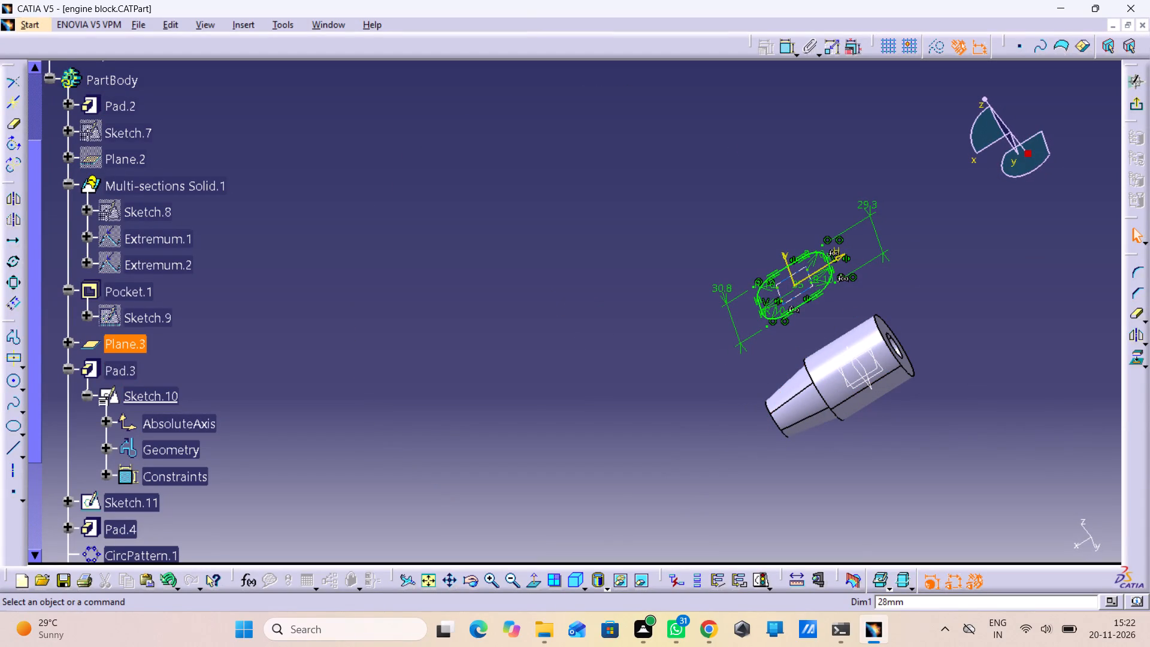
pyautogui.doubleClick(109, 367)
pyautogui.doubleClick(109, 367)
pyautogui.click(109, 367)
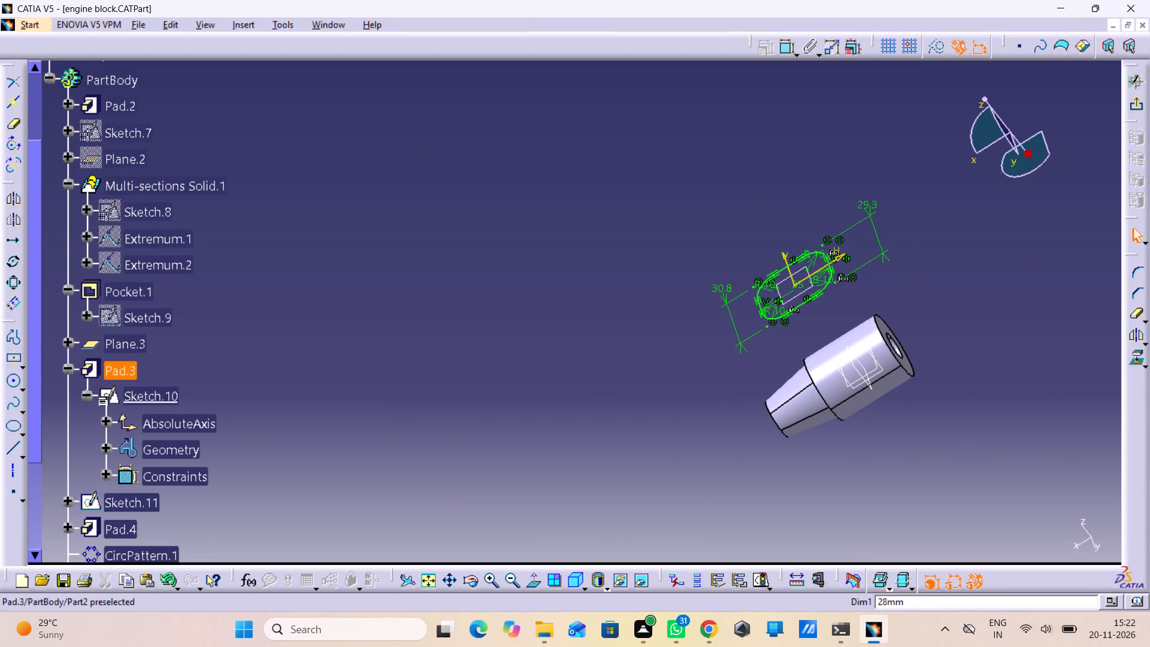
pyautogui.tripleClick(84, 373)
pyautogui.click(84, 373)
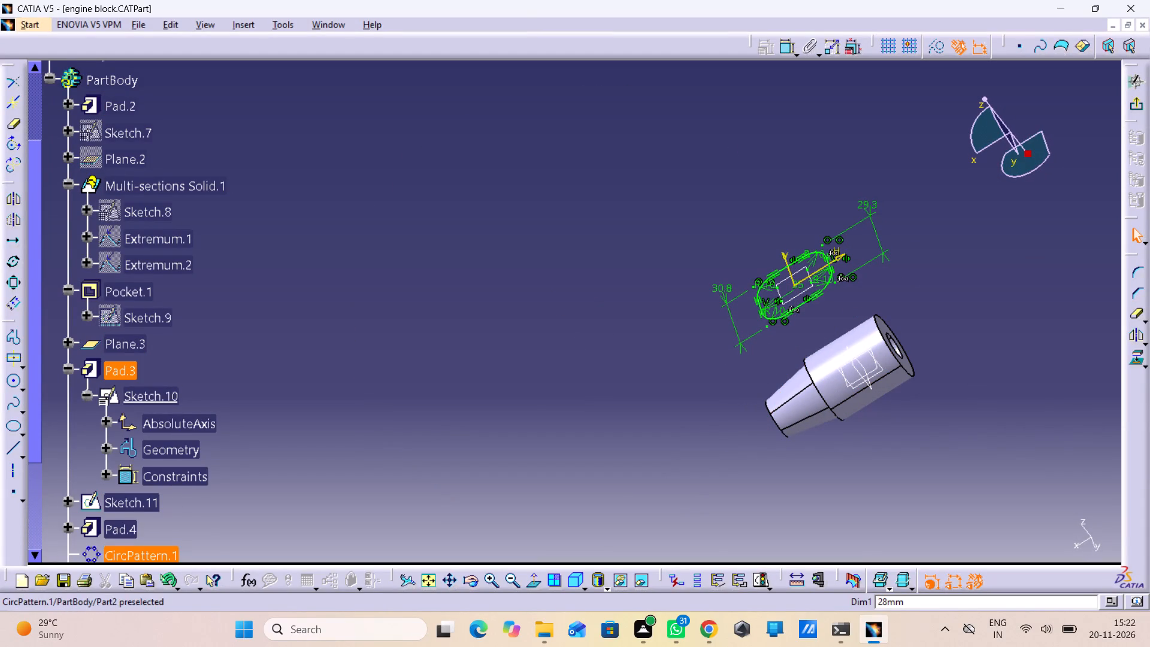
# Open the engine block's undo history and close it without reverting anything.
pyautogui.click(170, 576)
pyautogui.click(170, 576)
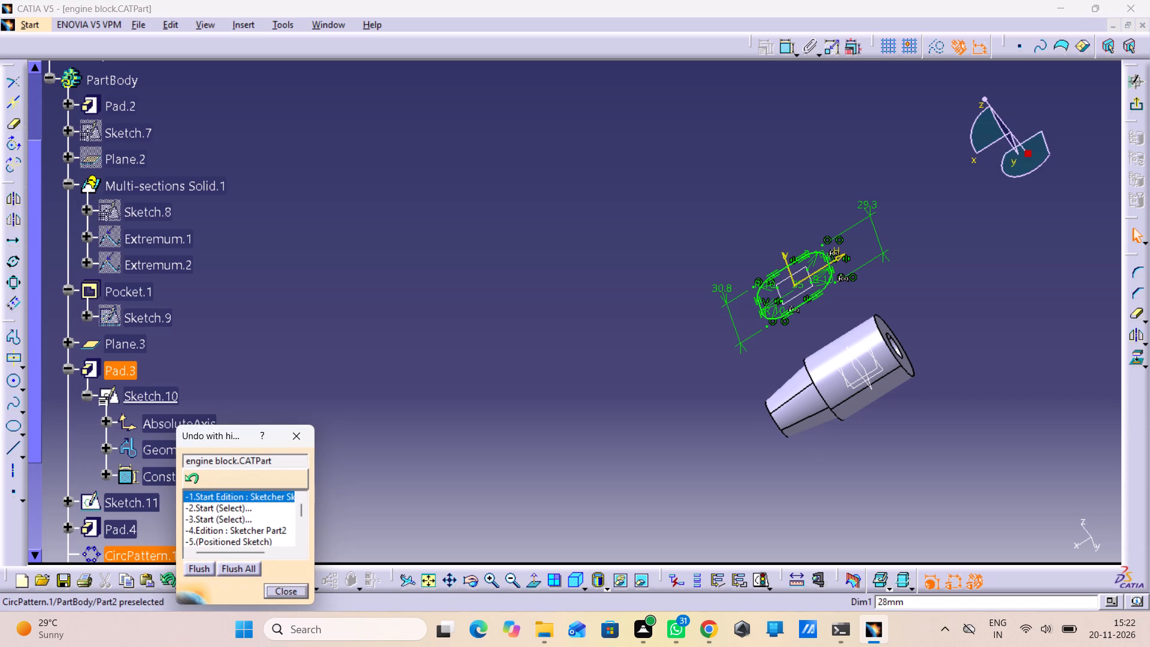
pyautogui.click(283, 584)
pyautogui.click(340, 485)
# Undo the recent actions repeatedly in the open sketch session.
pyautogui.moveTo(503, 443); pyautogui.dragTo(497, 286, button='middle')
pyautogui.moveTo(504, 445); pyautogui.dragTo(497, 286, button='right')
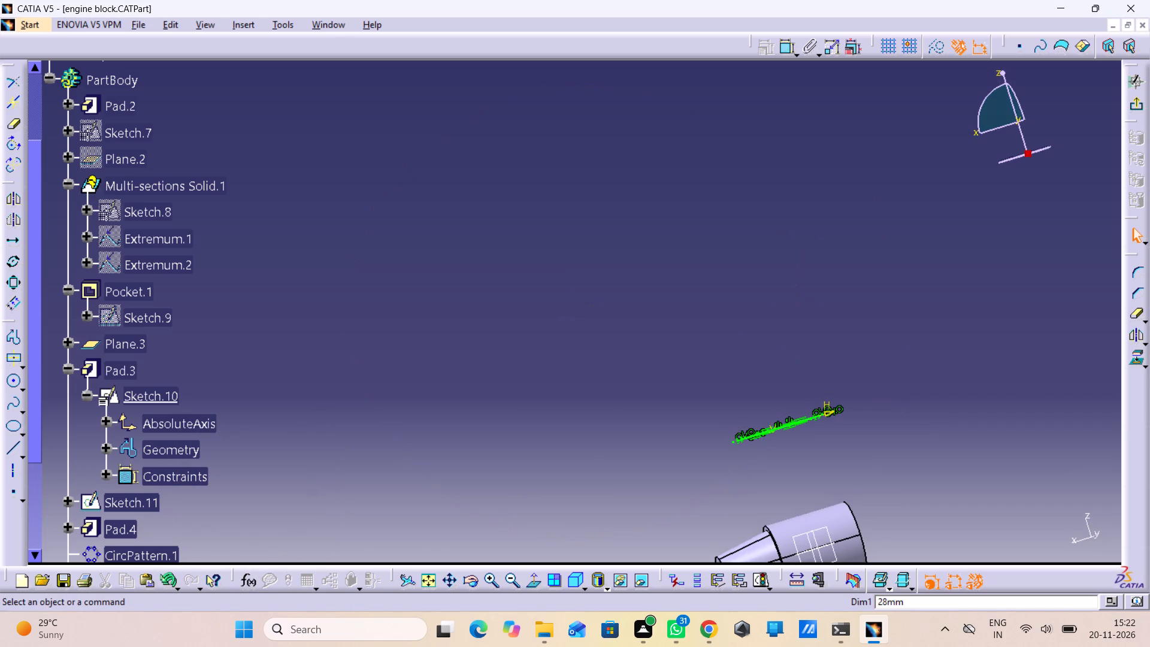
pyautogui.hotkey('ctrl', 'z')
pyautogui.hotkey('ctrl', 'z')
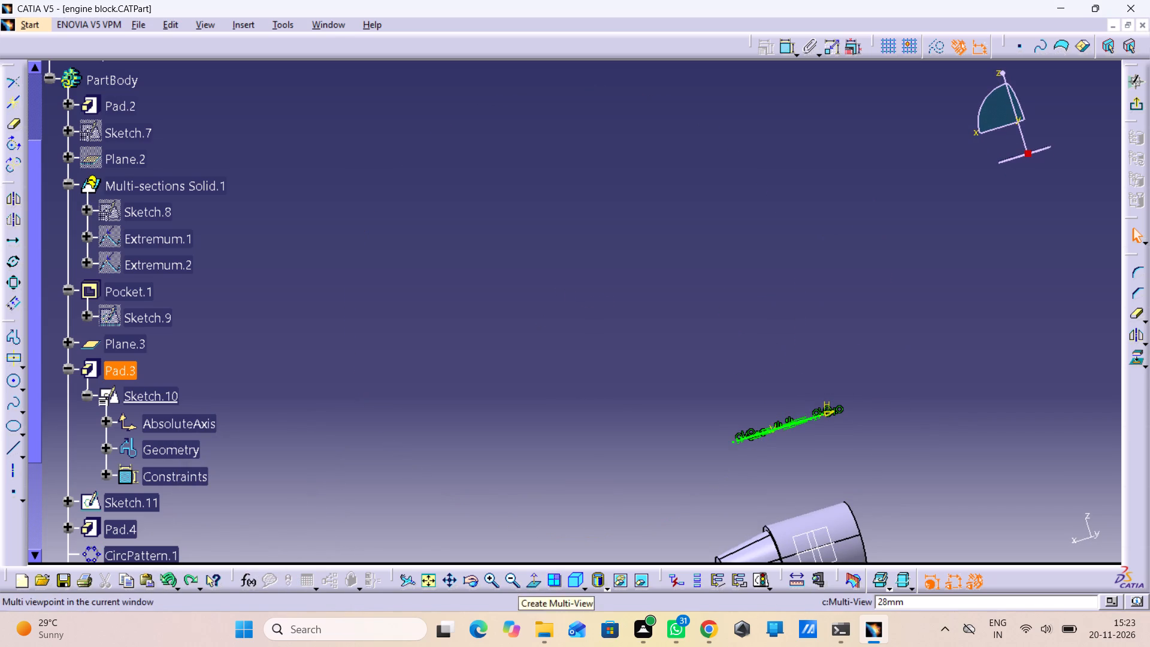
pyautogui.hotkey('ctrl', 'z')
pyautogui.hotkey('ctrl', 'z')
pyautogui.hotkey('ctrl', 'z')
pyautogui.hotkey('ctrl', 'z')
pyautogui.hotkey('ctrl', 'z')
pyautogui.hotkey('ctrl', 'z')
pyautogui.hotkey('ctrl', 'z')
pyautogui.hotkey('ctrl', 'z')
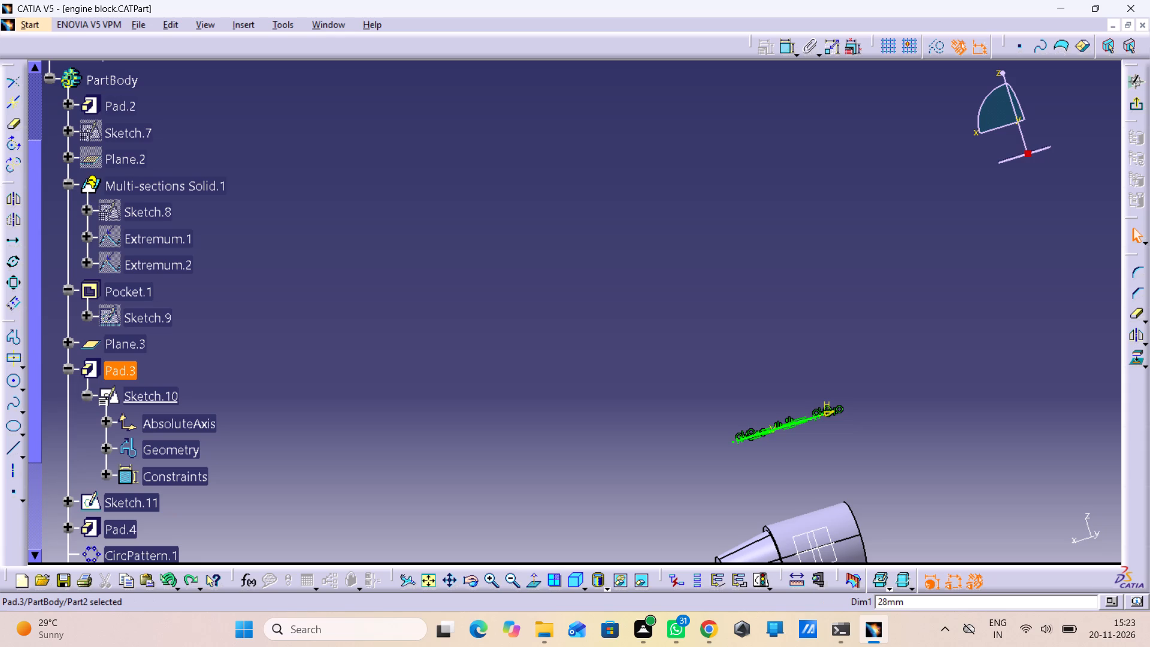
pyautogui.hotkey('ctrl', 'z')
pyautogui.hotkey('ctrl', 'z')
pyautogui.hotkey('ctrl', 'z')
# Try to reopen Sketch.10 under Pad.3 and examine its rounded profile above the cylinder.
pyautogui.tripleClick(123, 389)
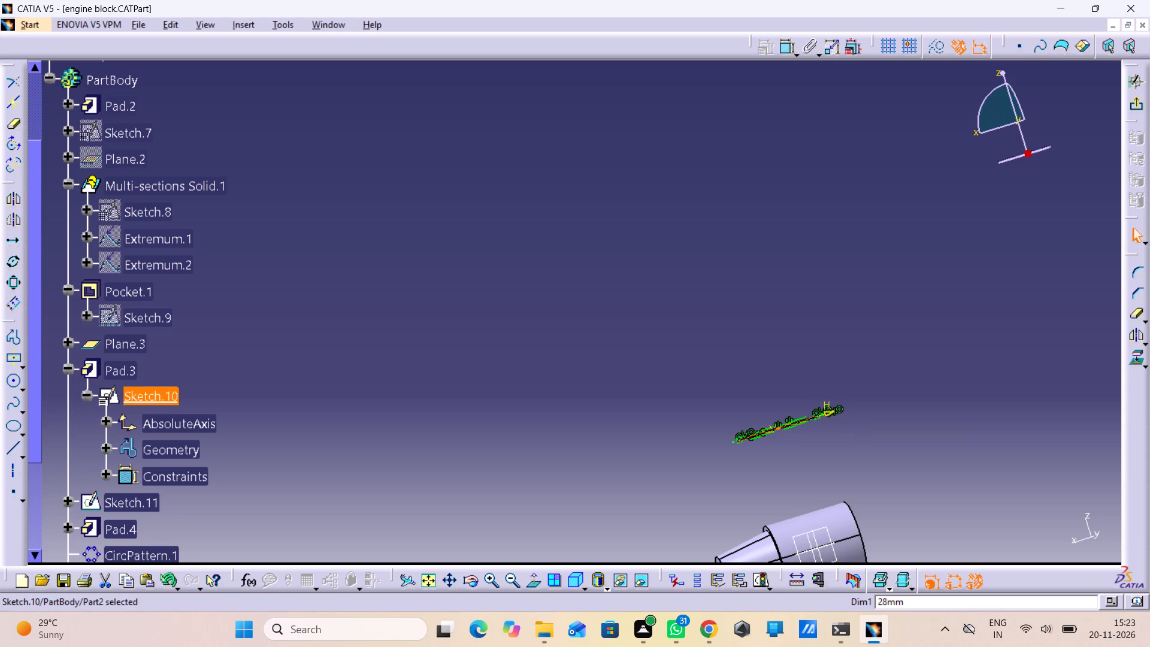
pyautogui.doubleClick(123, 389)
pyautogui.doubleClick(123, 389)
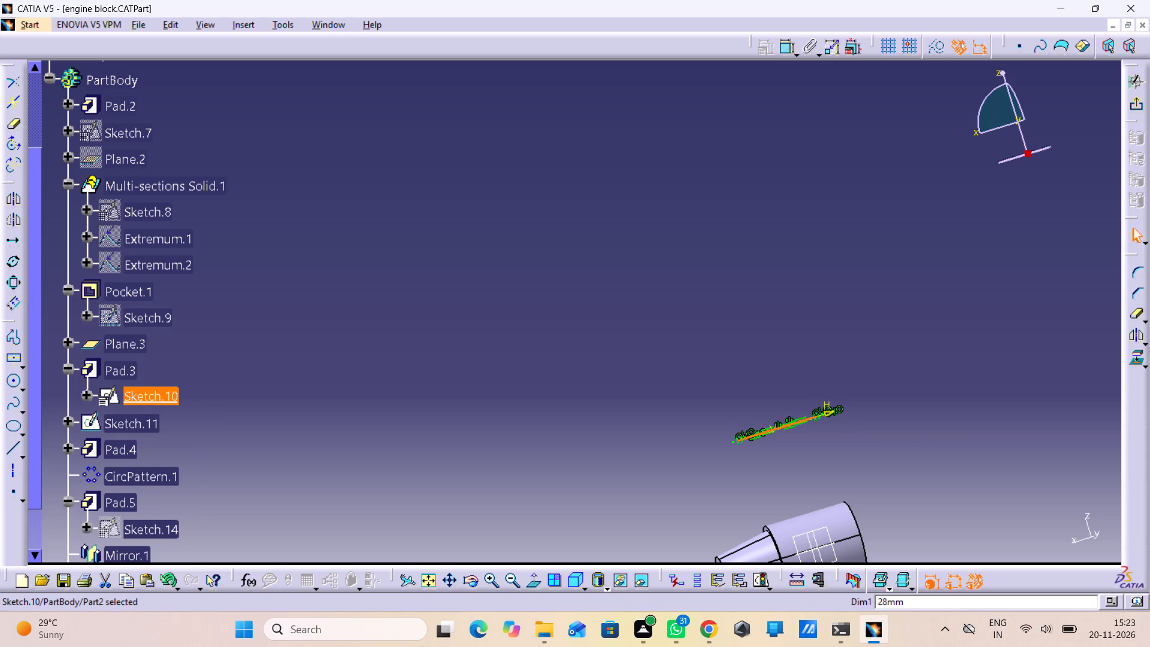
pyautogui.doubleClick(123, 389)
pyautogui.moveTo(632, 276); pyautogui.dragTo(632, 366, button='middle')
pyautogui.moveTo(634, 274); pyautogui.dragTo(632, 366, button='right')
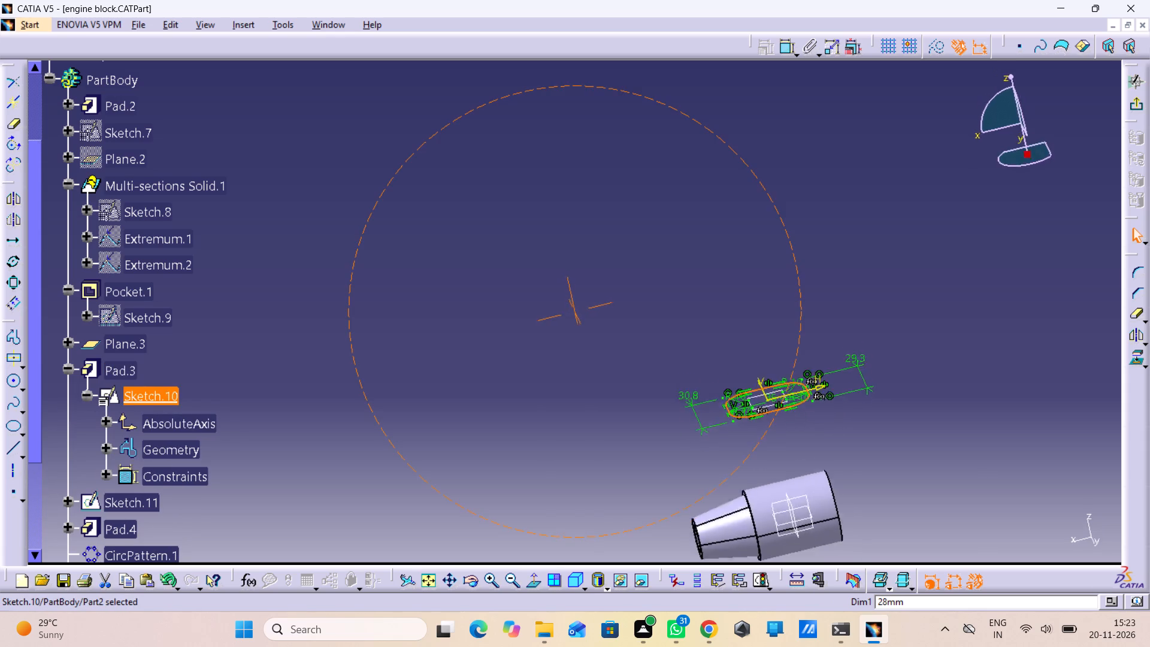
pyautogui.moveTo(632, 366); pyautogui.dragTo(632, 445, button='right')
pyautogui.moveTo(632, 366); pyautogui.dragTo(632, 442, button='middle')
pyautogui.click(736, 287)
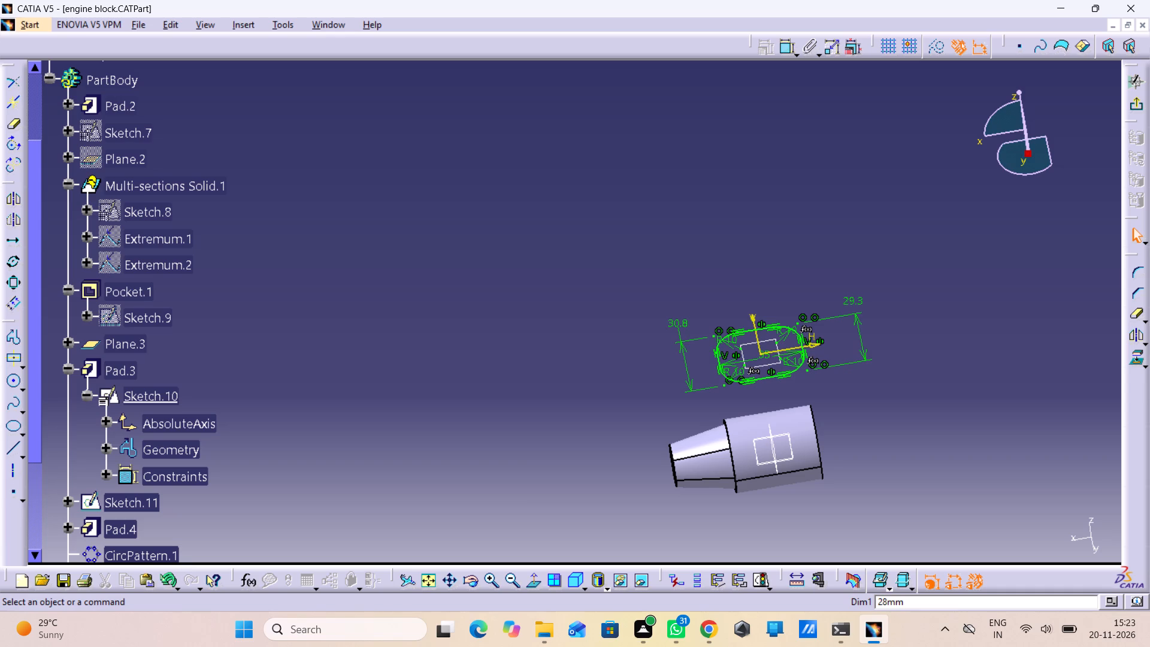
# Exit Sketch.10 and accept the Pad.3 definition for the rounded block.
pyautogui.click(1134, 106)
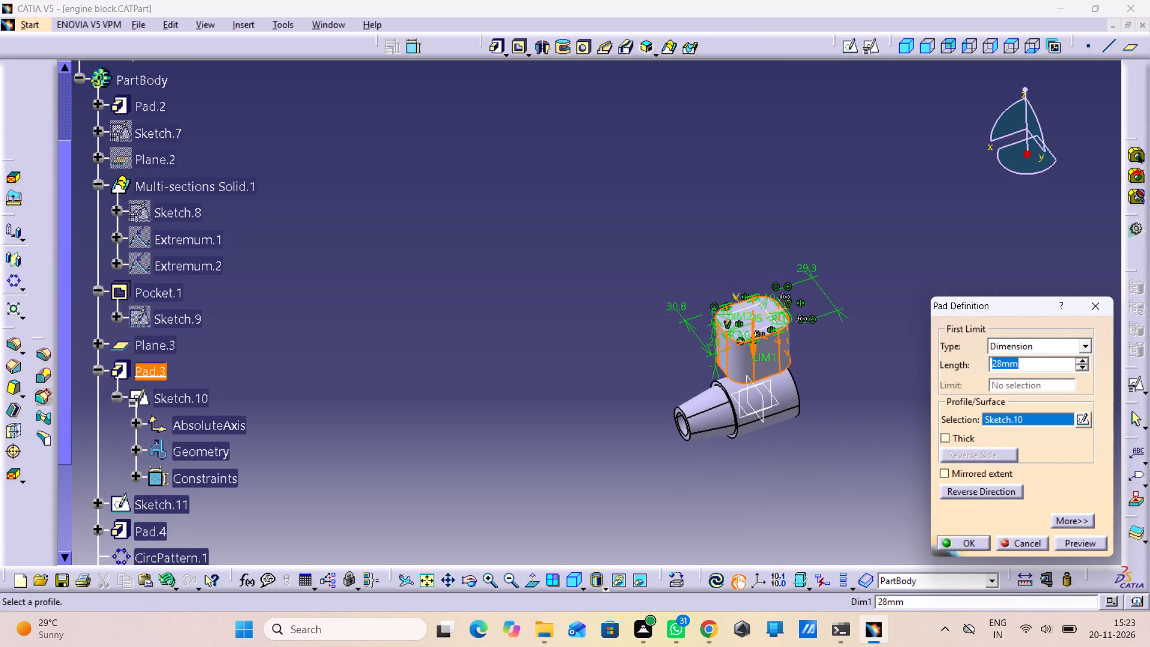
pyautogui.click(960, 543)
pyautogui.click(860, 485)
# Open Sketch.11, the small rectangular profile at the rounded block's lower edge, examine it and exit the sketch.
pyautogui.moveTo(858, 481); pyautogui.dragTo(824, 406, button='middle')
pyautogui.moveTo(858, 481); pyautogui.dragTo(824, 406, button='right')
pyautogui.moveTo(755, 465); pyautogui.dragTo(683, 364, button='middle')
pyautogui.rightClick(730, 480)
pyautogui.moveTo(682, 364); pyautogui.dragTo(278, 233, button='middle')
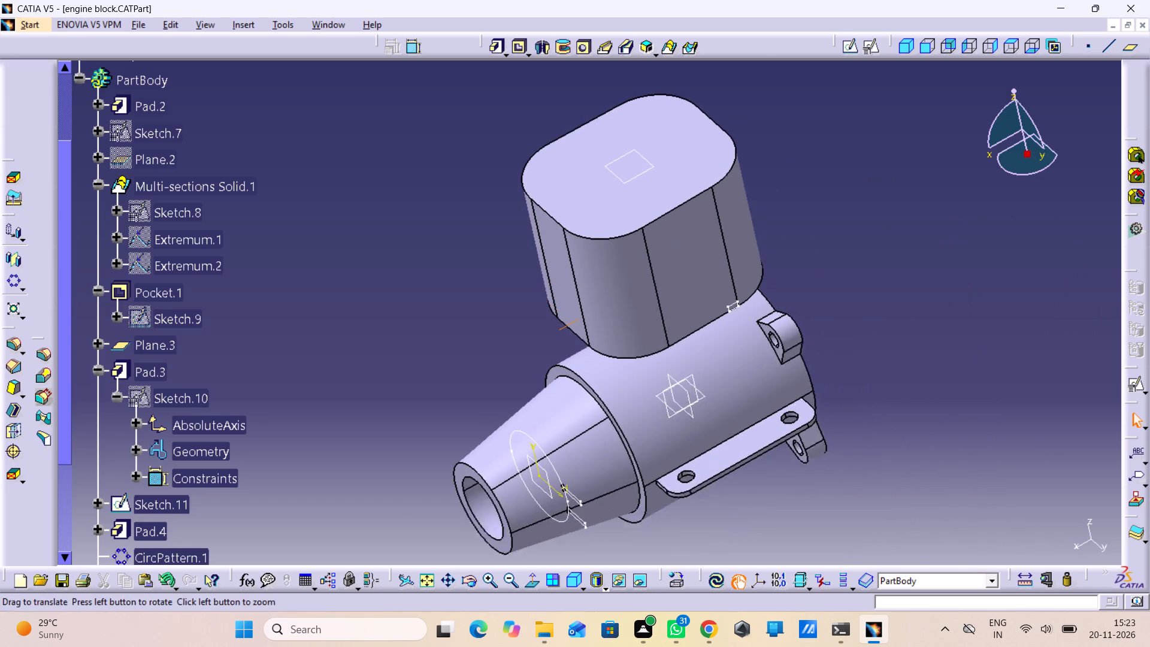
pyautogui.moveTo(278, 233); pyautogui.dragTo(252, 224, button='middle')
pyautogui.moveTo(812, 185); pyautogui.dragTo(813, 254, button='middle')
pyautogui.moveTo(817, 189); pyautogui.dragTo(813, 254, button='right')
pyautogui.moveTo(652, 341); pyautogui.dragTo(628, 258, button='middle')
pyautogui.rightClick(652, 341)
pyautogui.moveTo(644, 264); pyautogui.dragTo(640, 229, button='middle')
pyautogui.scroll(-1, 639, 246)
pyautogui.moveTo(663, 382); pyautogui.dragTo(662, 365, button='middle')
pyautogui.moveTo(663, 382); pyautogui.dragTo(662, 365, button='right')
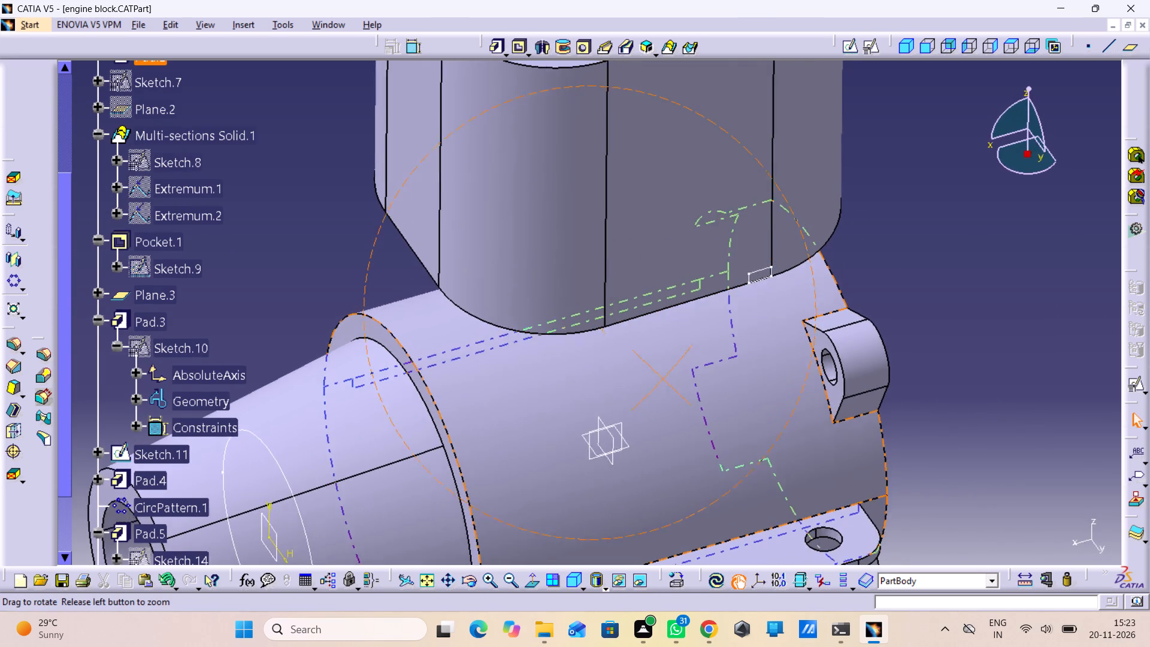
pyautogui.moveTo(662, 365); pyautogui.dragTo(594, 253, button='right')
pyautogui.moveTo(662, 365); pyautogui.dragTo(594, 253, button='middle')
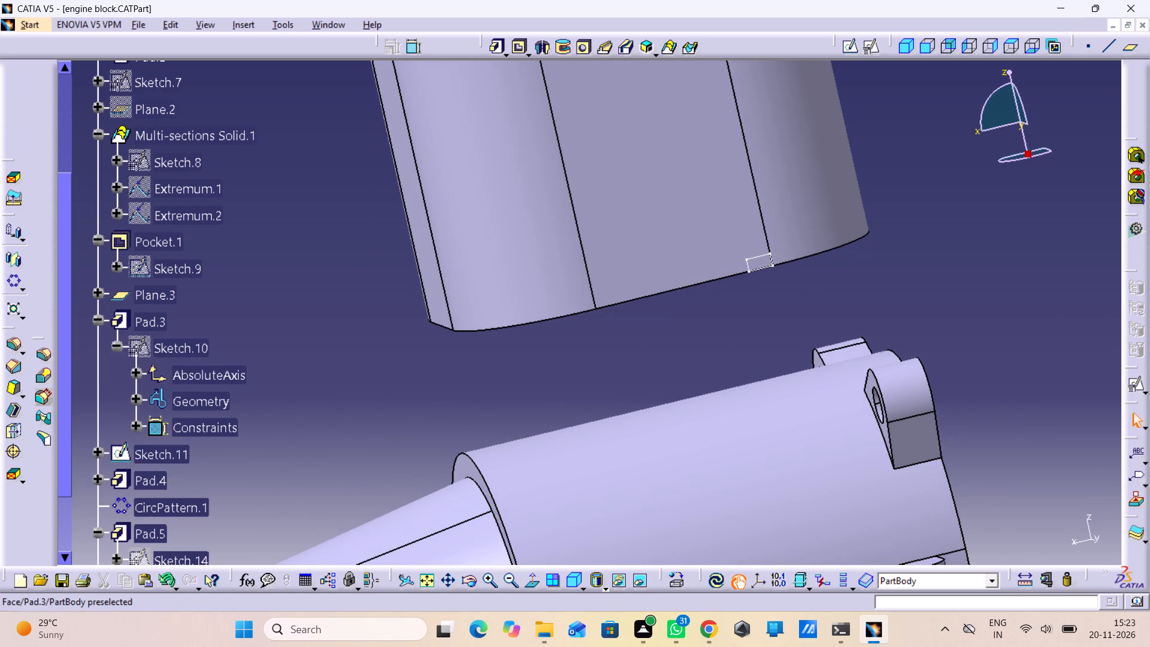
pyautogui.doubleClick(750, 256)
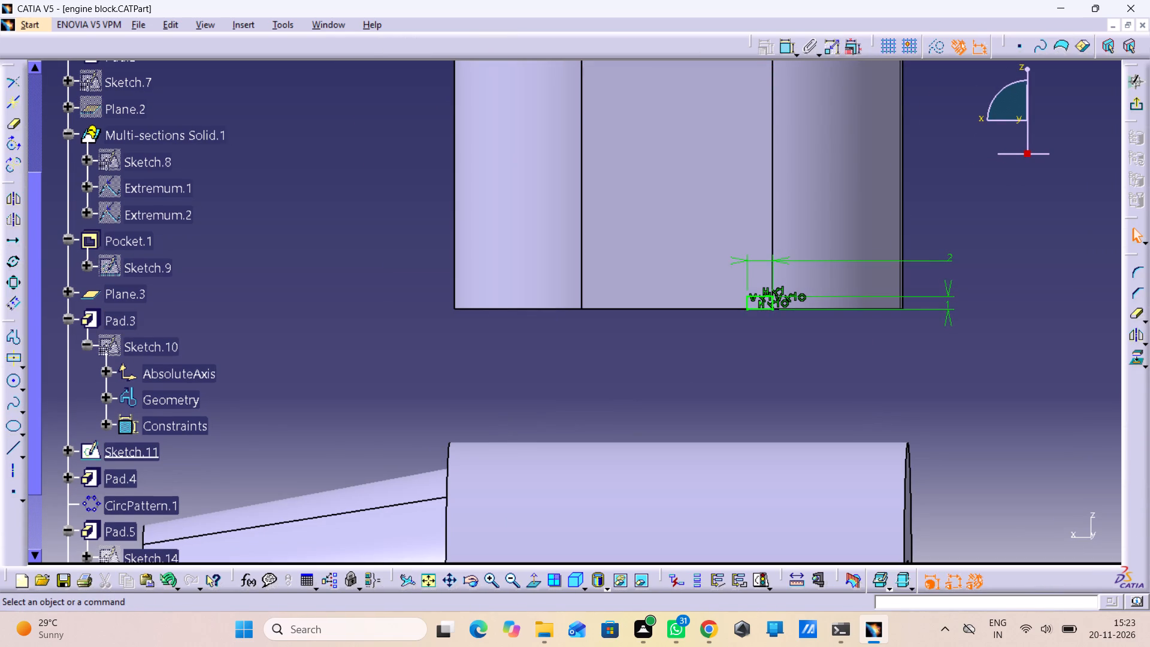
pyautogui.click(1137, 110)
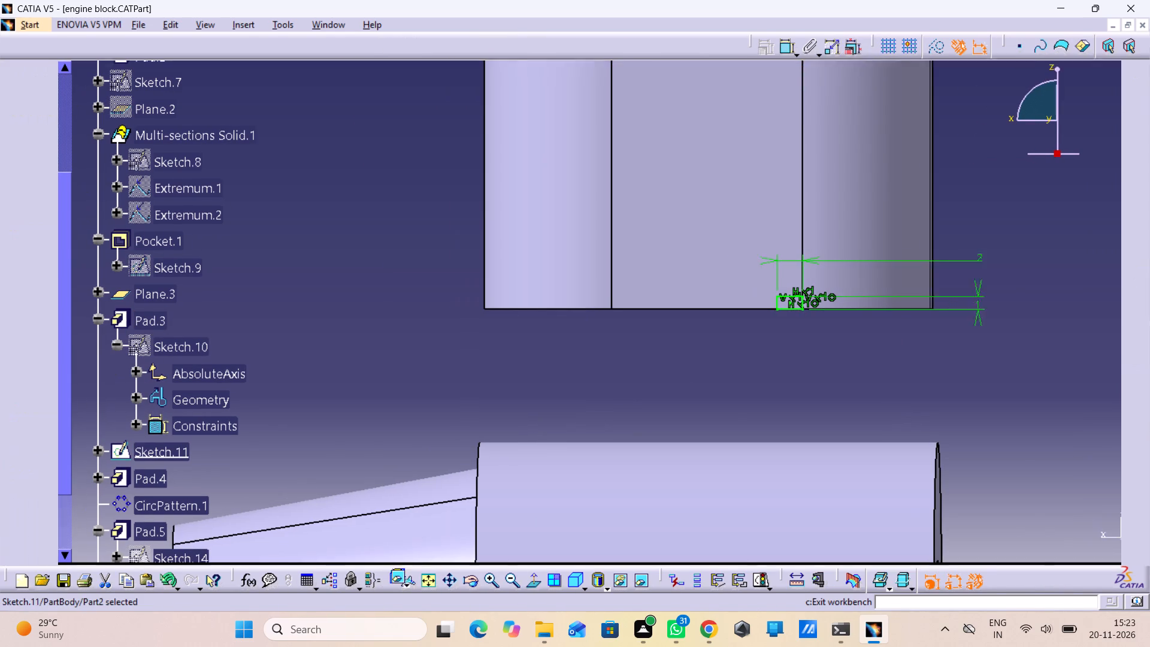
# Revolve Sketch.11 into a 360-degree Shaft about the Z axis at the base of the rounded block.
pyautogui.click(543, 44)
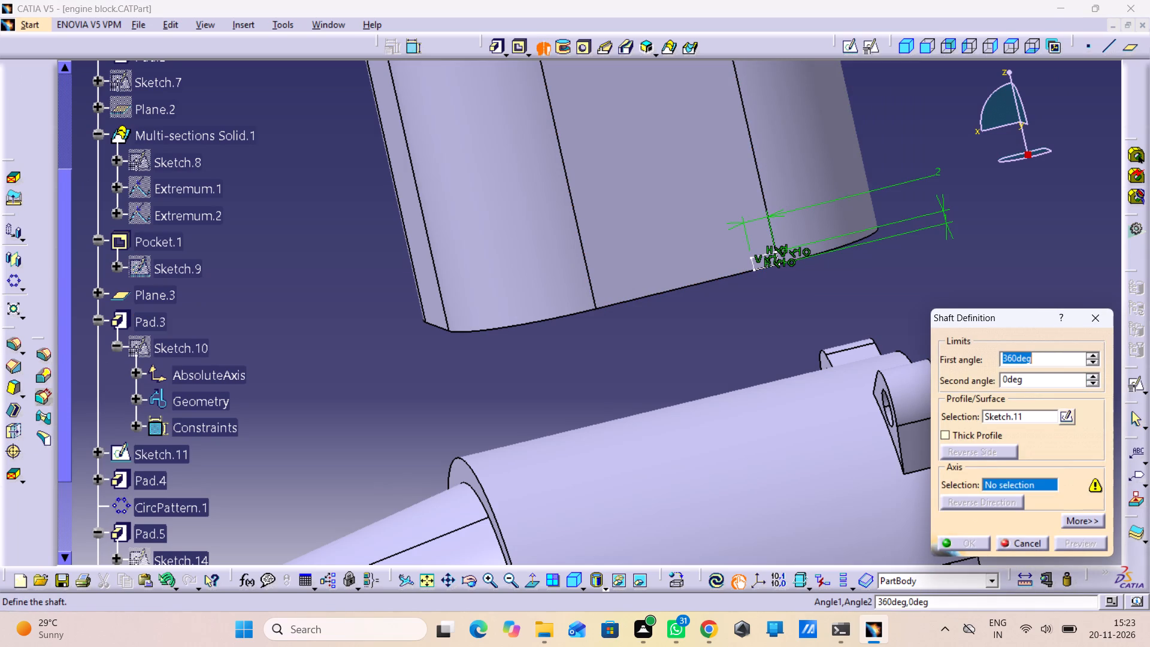
pyautogui.click(624, 193)
pyautogui.click(661, 295)
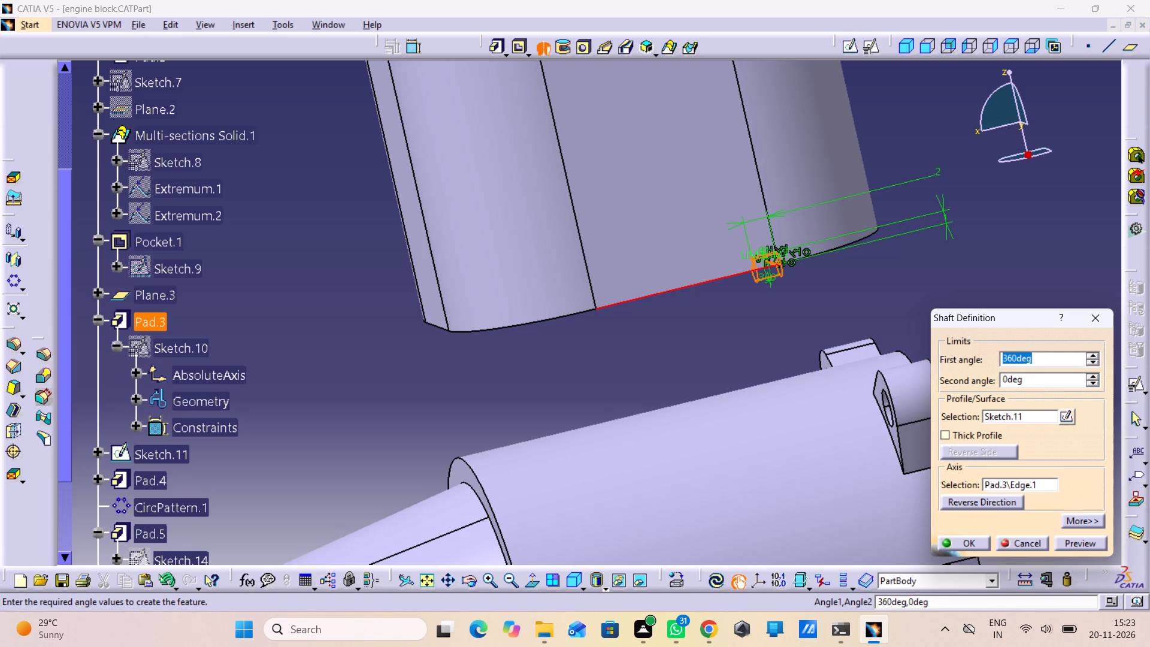
pyautogui.rightClick(1024, 483)
pyautogui.click(1019, 448)
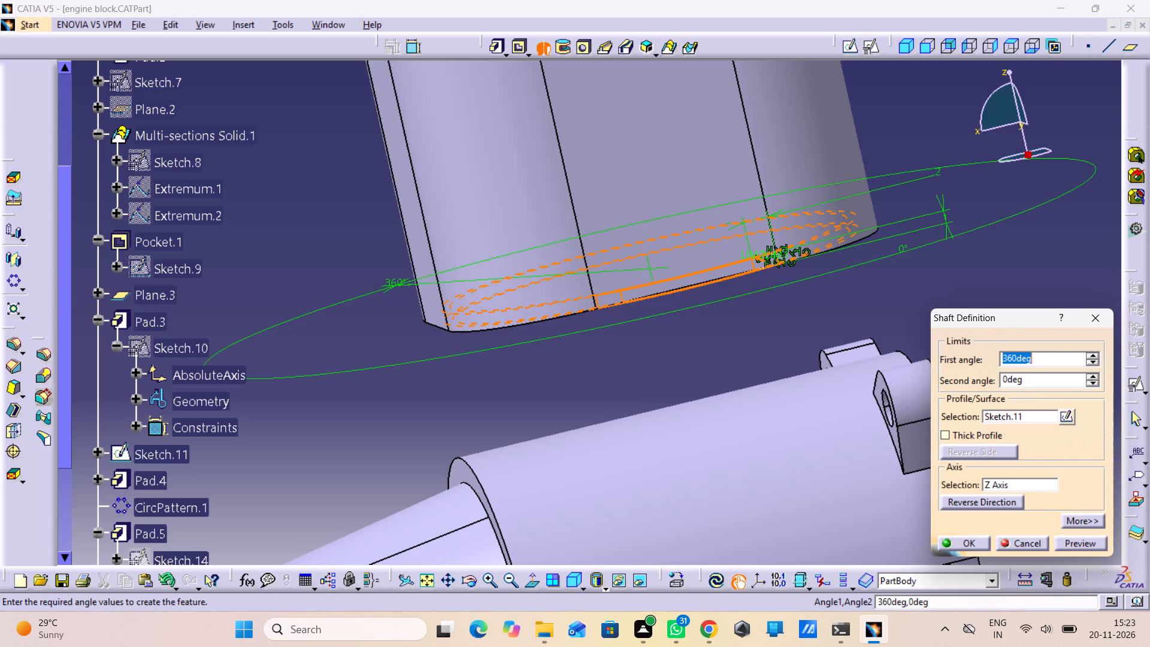
pyautogui.click(1066, 541)
pyautogui.click(667, 354)
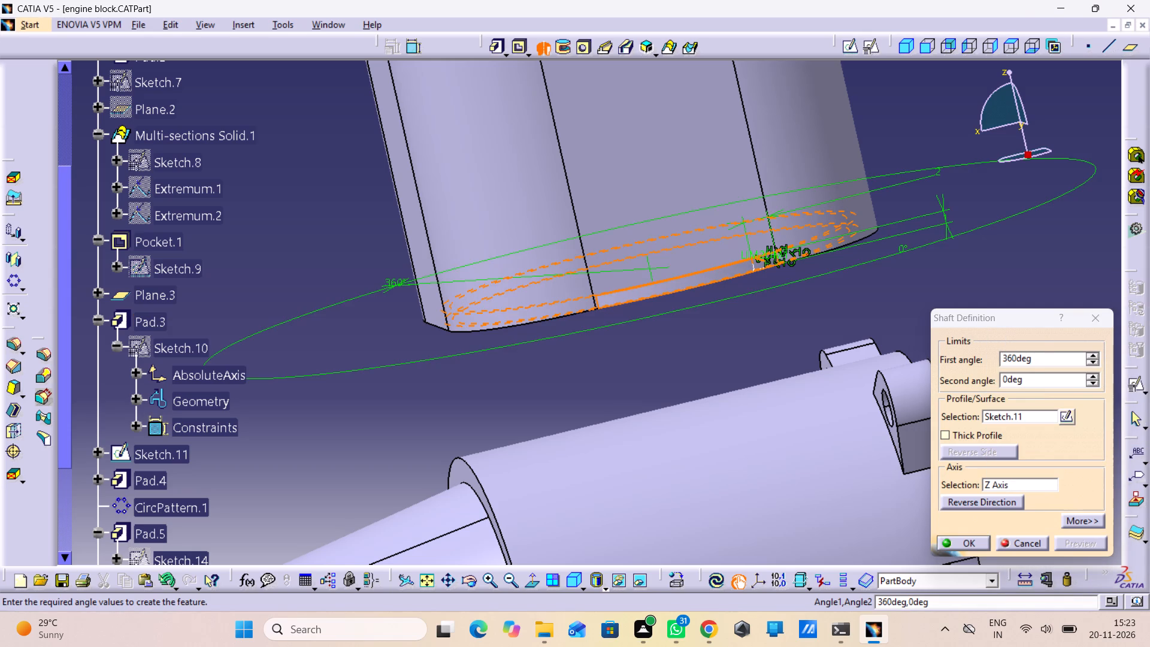
pyautogui.click(966, 543)
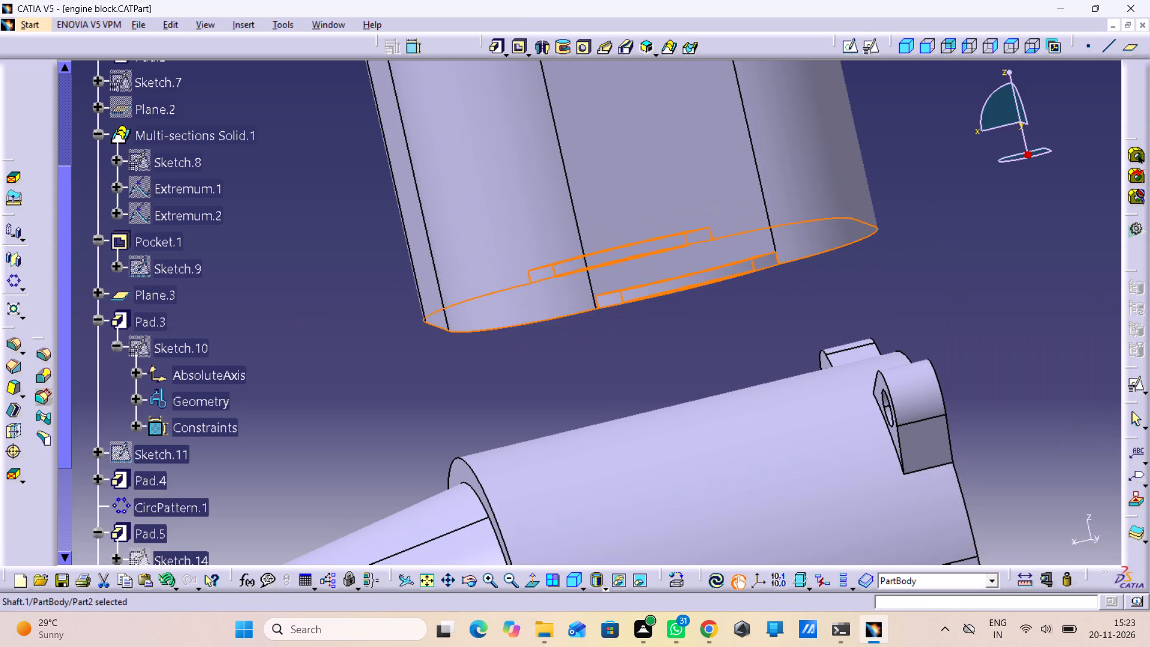
pyautogui.click(734, 353)
# Open the definition of the revolved ring at the rounded block's lower edge.
pyautogui.doubleClick(685, 280)
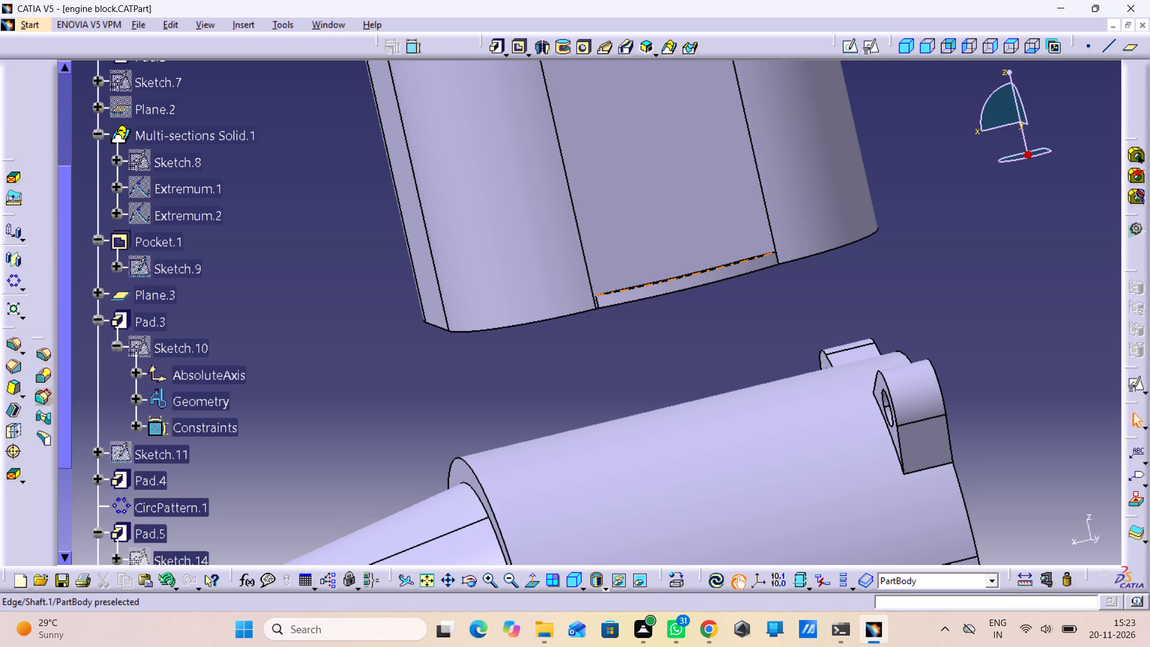
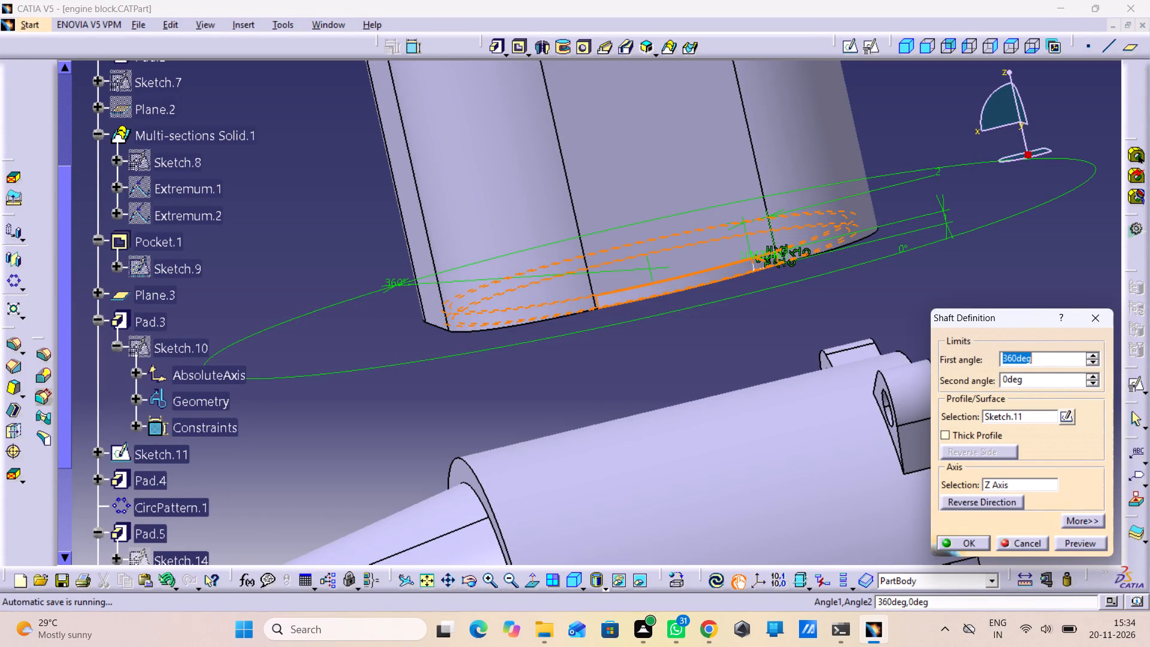
# Examine the previewed Sketch.11 shaft at the rounded block's base and its placement relative to the cylindrical housing below.
pyautogui.middleClick(756, 194)
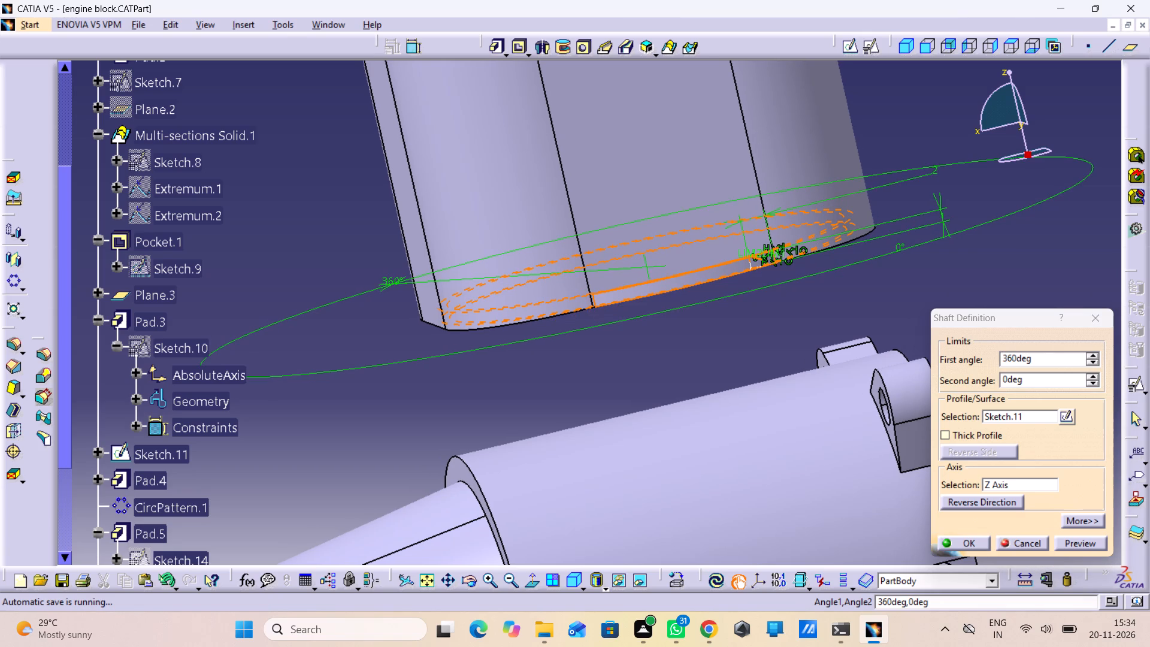
pyautogui.moveTo(699, 131); pyautogui.dragTo(646, 436, button='middle')
pyautogui.rightClick(699, 131)
pyautogui.moveTo(643, 428); pyautogui.dragTo(630, 385, button='middle')
pyautogui.scroll(1, 634, 405)
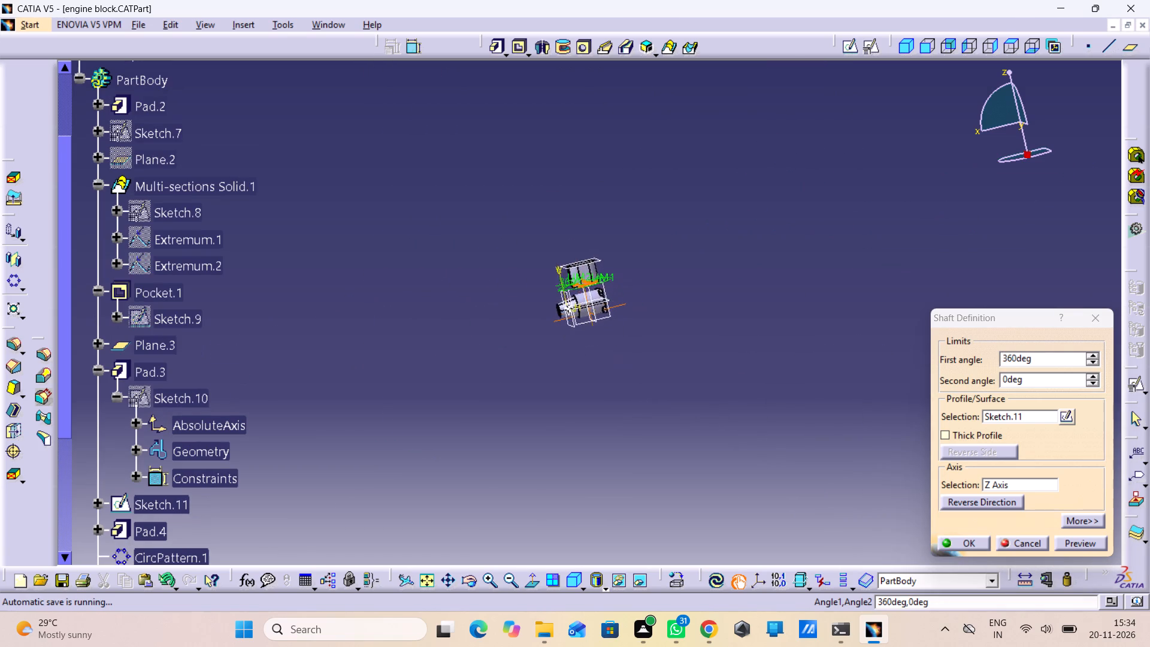
pyautogui.moveTo(630, 385); pyautogui.dragTo(700, 616, button='middle')
pyautogui.moveTo(649, 479); pyautogui.dragTo(594, 442, button='middle')
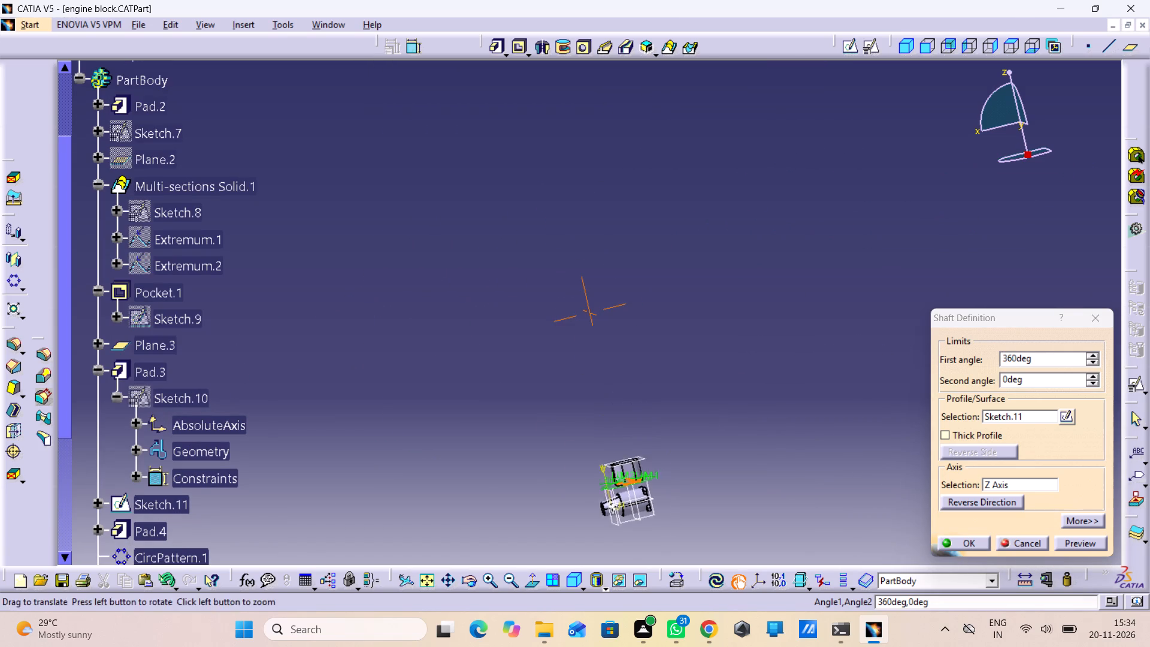
pyautogui.moveTo(594, 442); pyautogui.dragTo(525, 391, button='middle')
pyautogui.moveTo(538, 391); pyautogui.dragTo(509, 370, button='middle')
pyautogui.rightClick(538, 391)
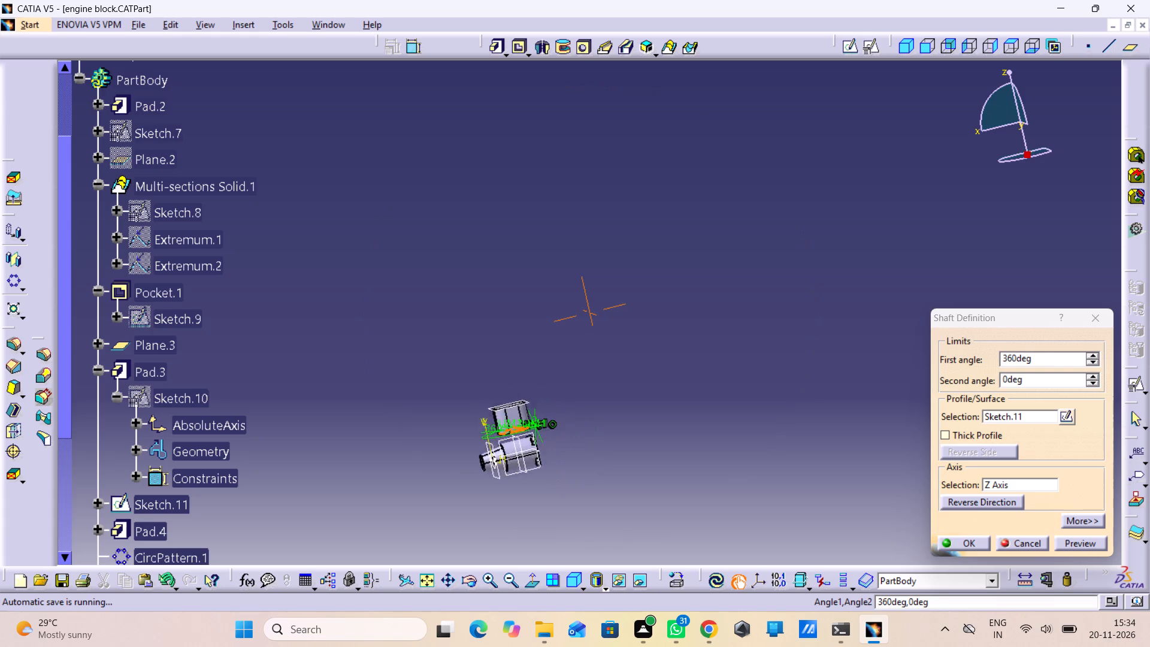
pyautogui.moveTo(509, 370); pyautogui.dragTo(461, 323, button='middle')
pyautogui.scroll(1, 491, 356)
pyautogui.scroll(-1, 544, 362)
pyautogui.moveTo(577, 513); pyautogui.dragTo(621, 321, button='middle')
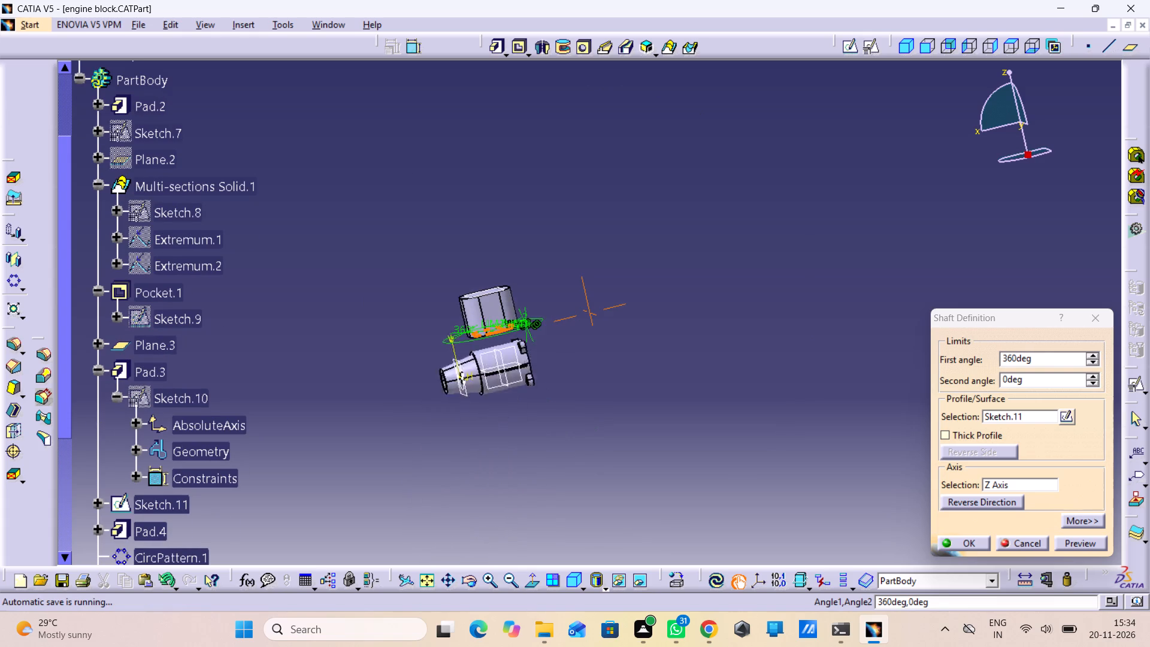
pyautogui.moveTo(621, 321); pyautogui.dragTo(655, 315, button='middle')
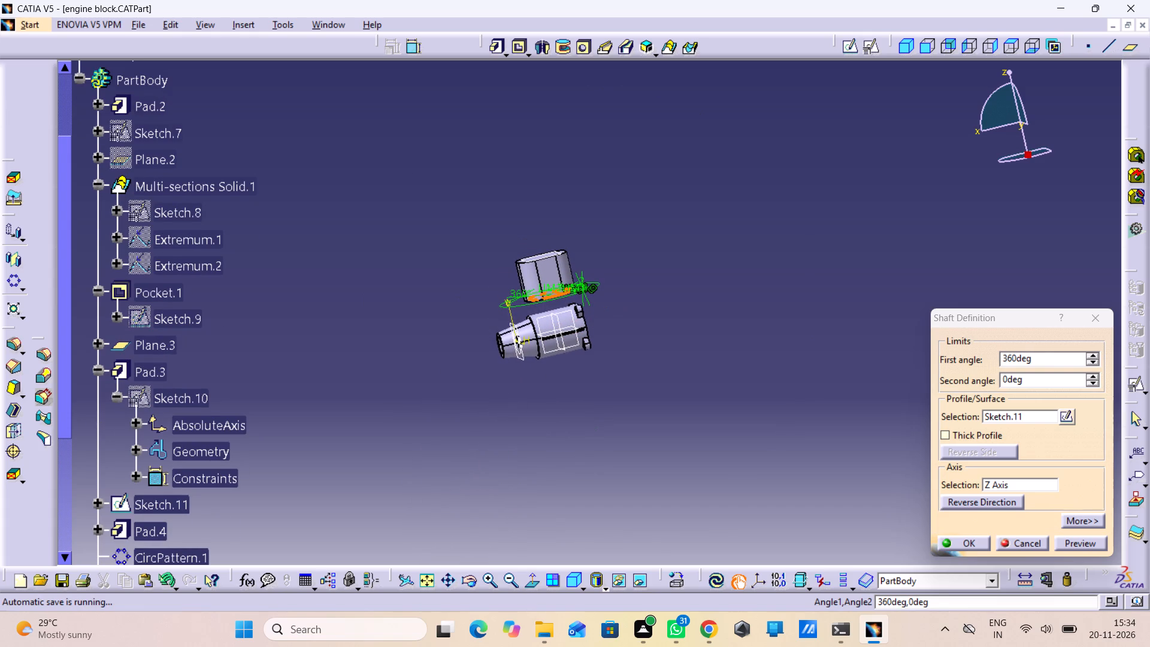
pyautogui.moveTo(612, 315); pyautogui.dragTo(599, 300, button='middle')
pyautogui.rightClick(612, 315)
pyautogui.moveTo(599, 300); pyautogui.dragTo(584, 257, button='middle')
pyautogui.scroll(1, 599, 279)
pyautogui.middleClick(584, 257)
pyautogui.scroll(-1, 641, 269)
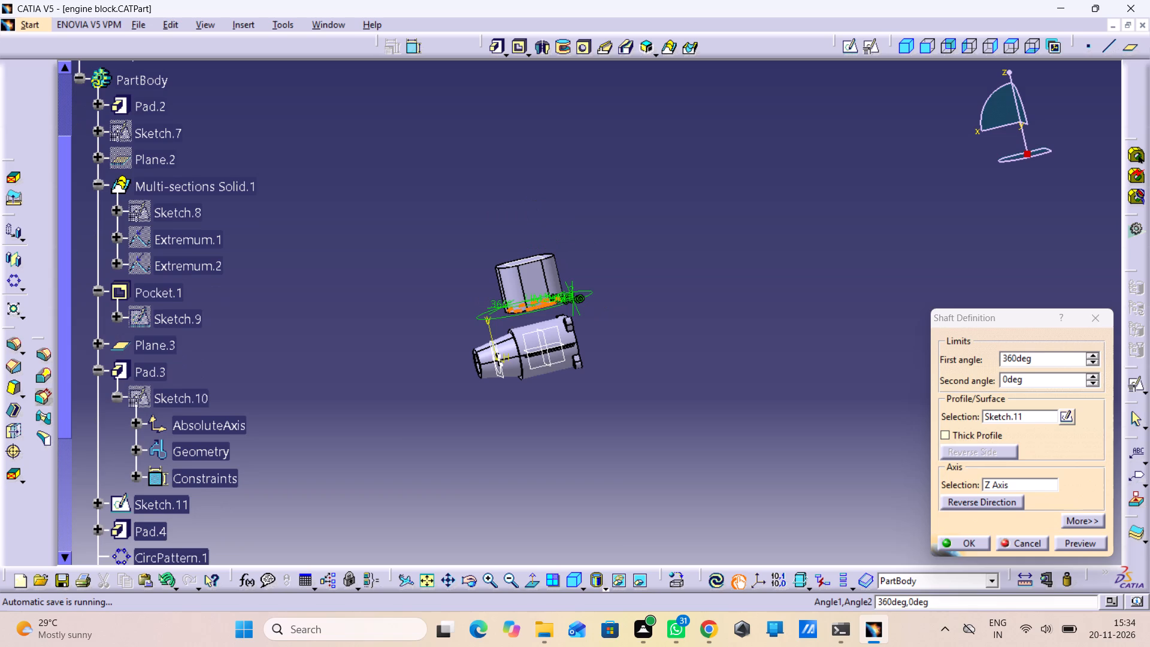
pyautogui.moveTo(641, 273); pyautogui.dragTo(568, 0, button='middle')
pyautogui.rightClick(641, 273)
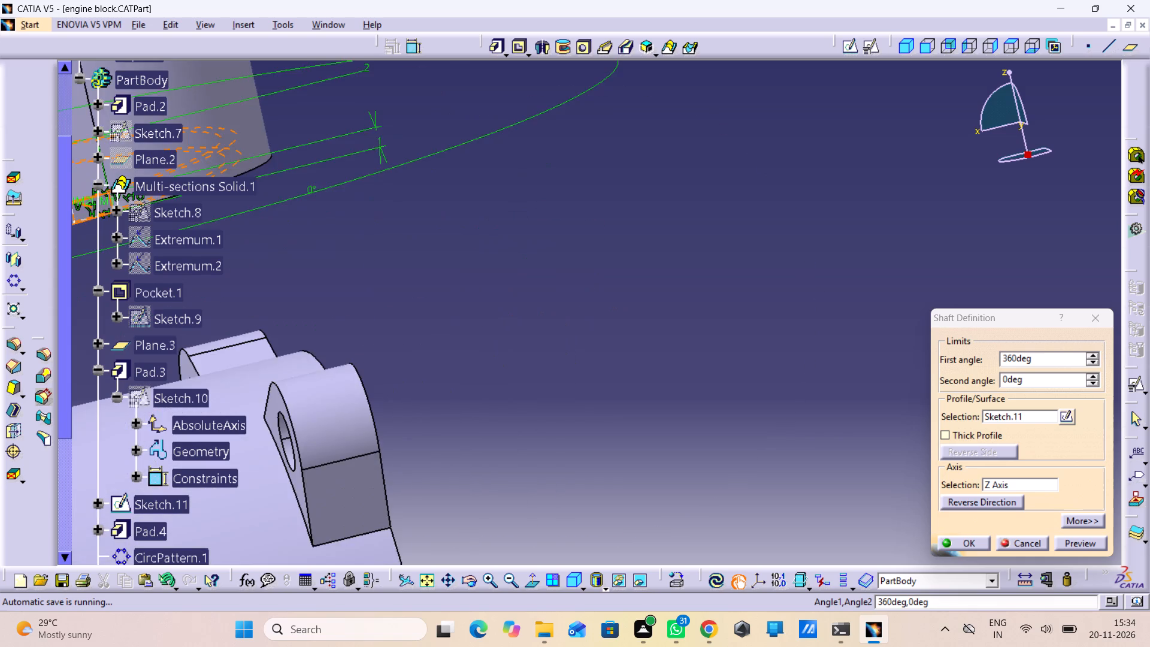
pyautogui.moveTo(568, 0); pyautogui.dragTo(611, 140, button='middle')
pyautogui.scroll(-1, 612, 143)
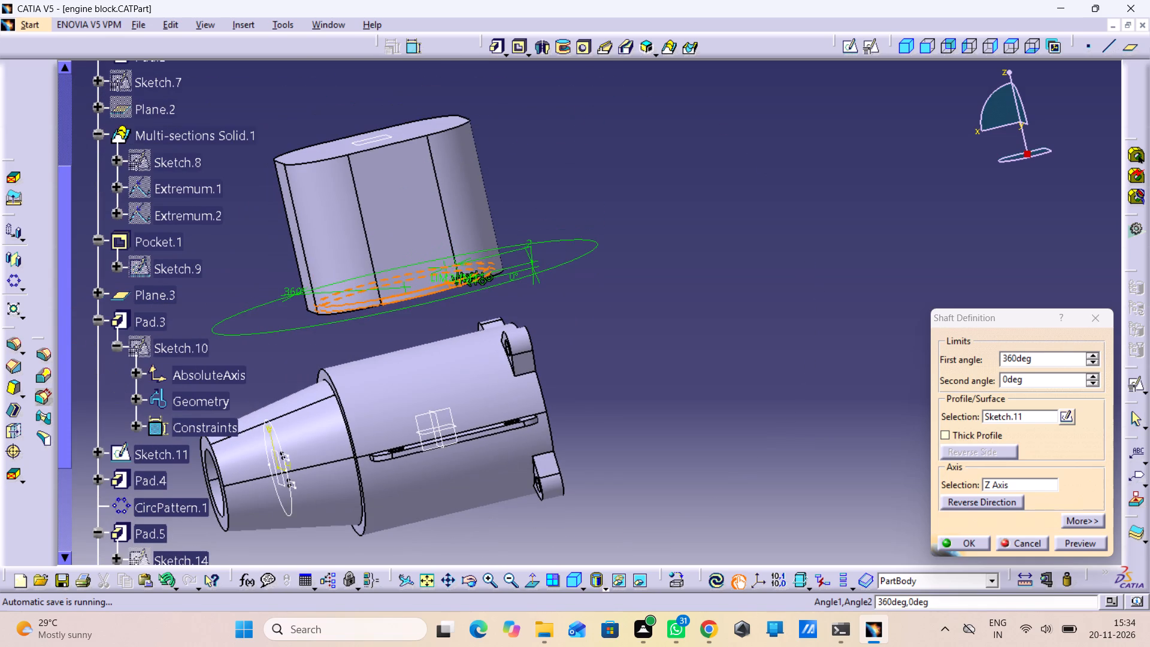
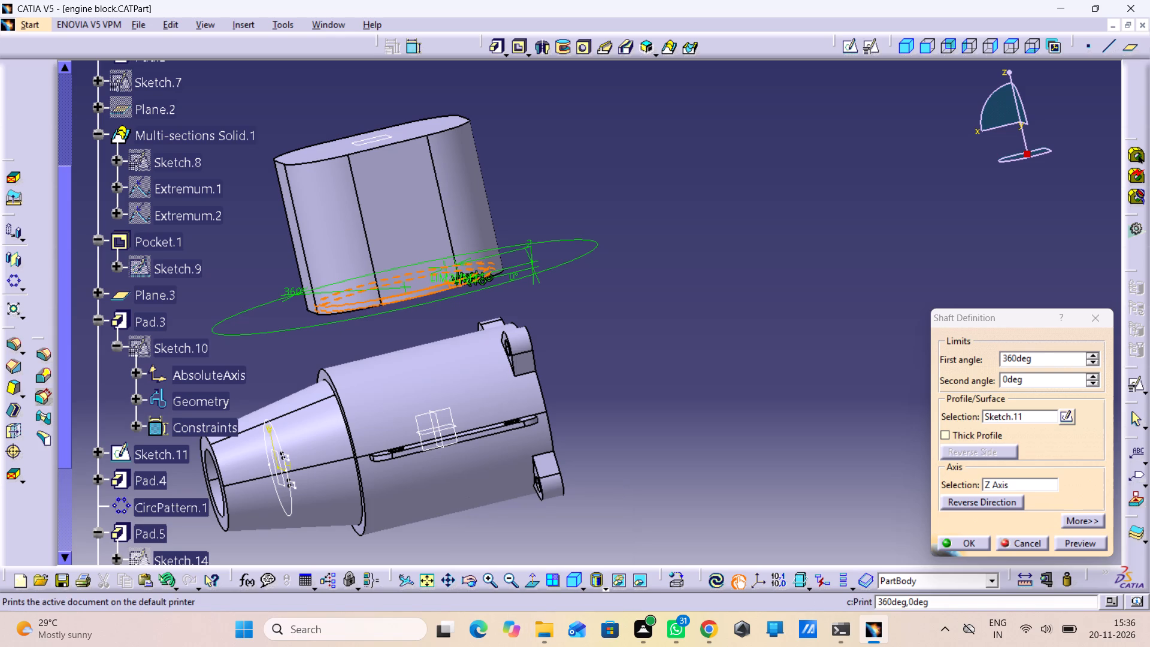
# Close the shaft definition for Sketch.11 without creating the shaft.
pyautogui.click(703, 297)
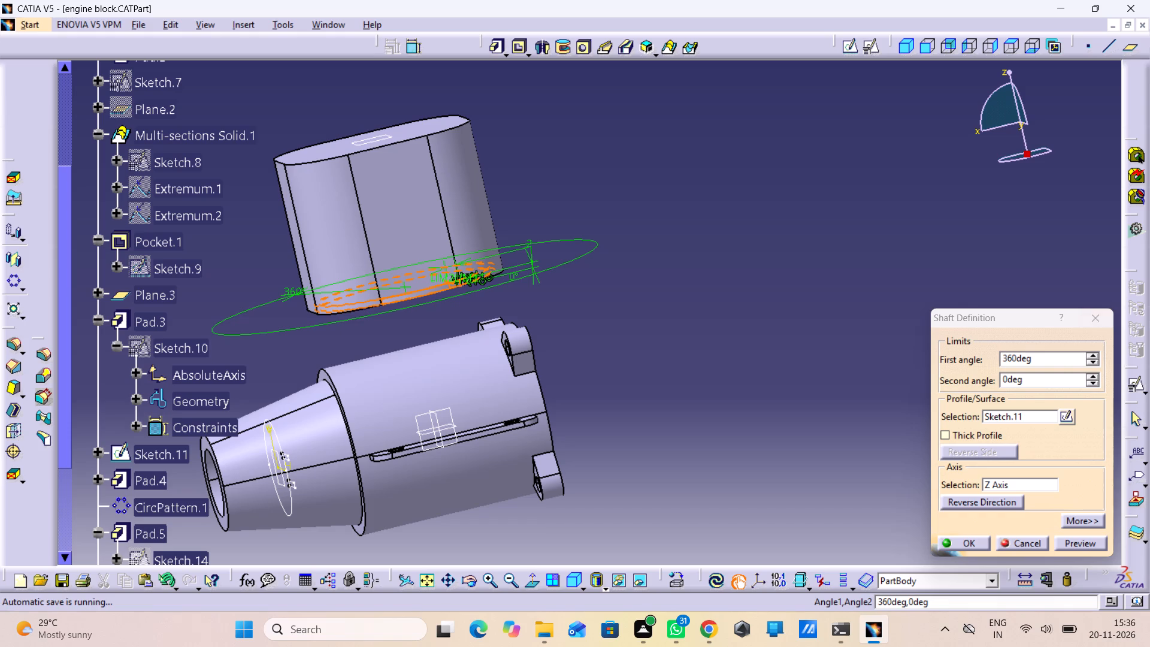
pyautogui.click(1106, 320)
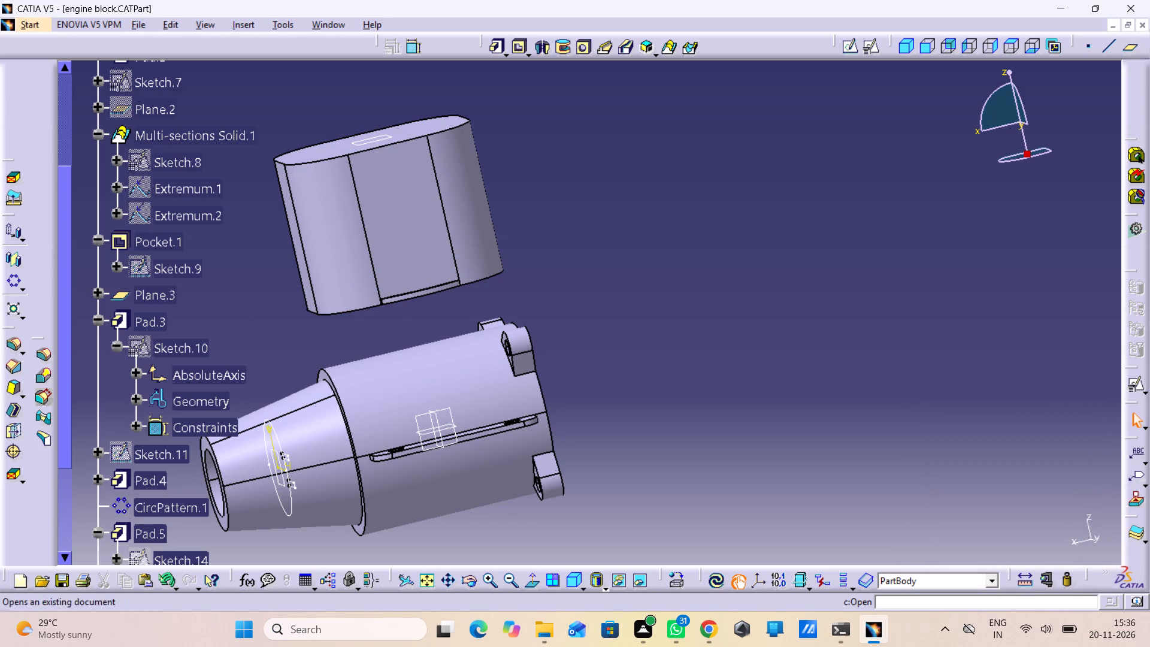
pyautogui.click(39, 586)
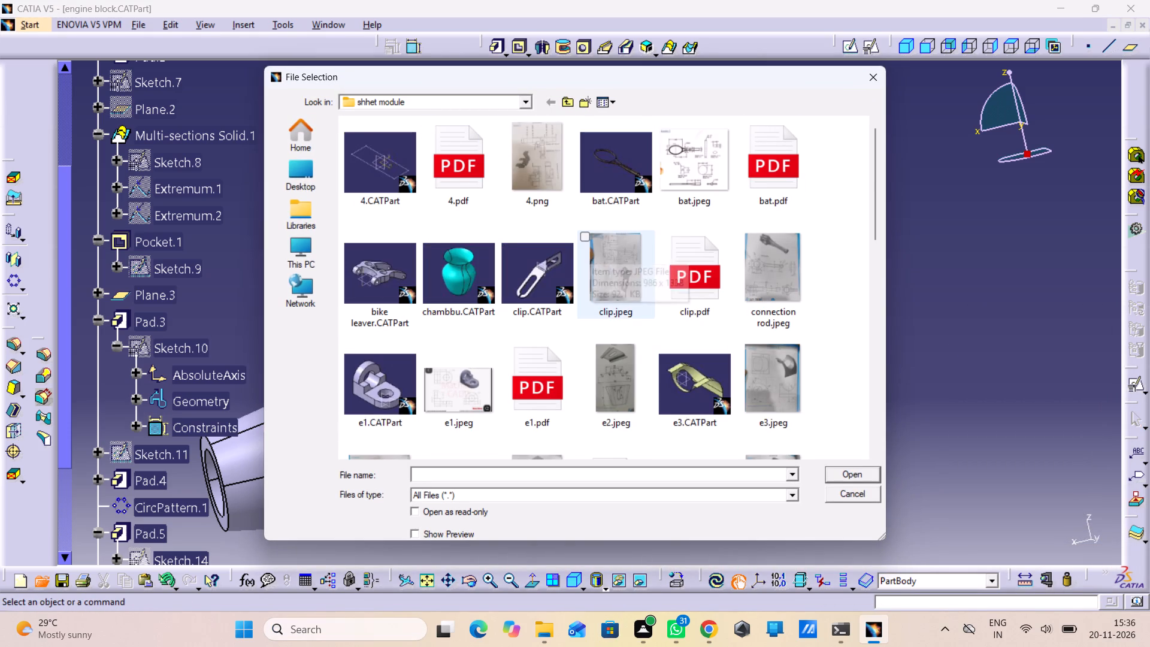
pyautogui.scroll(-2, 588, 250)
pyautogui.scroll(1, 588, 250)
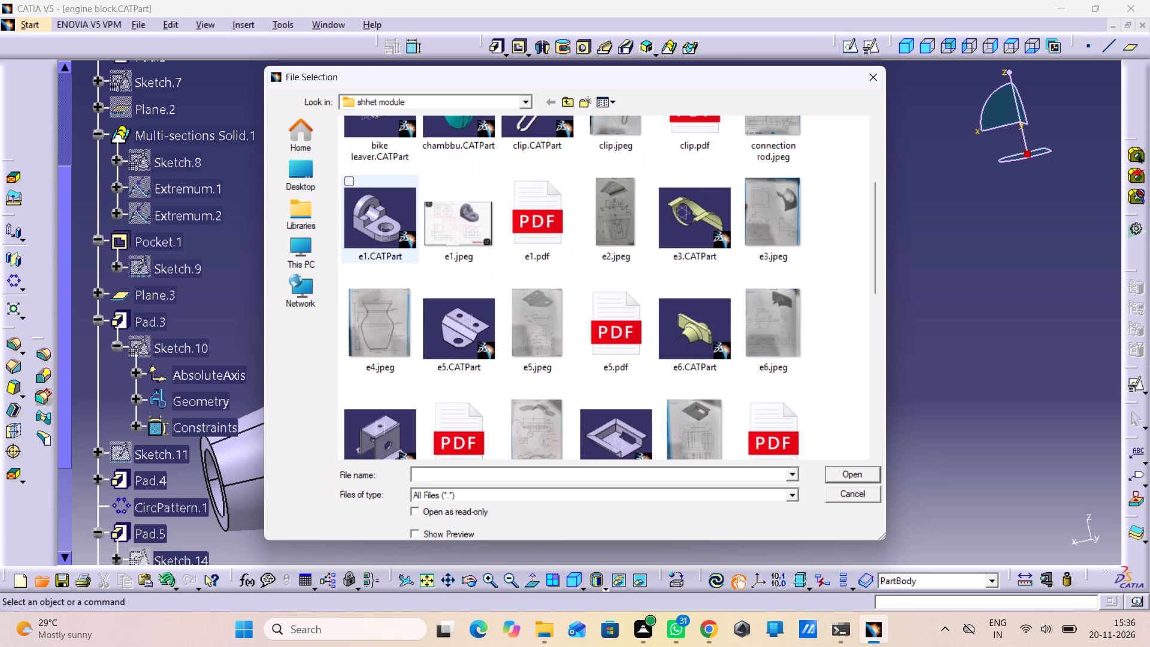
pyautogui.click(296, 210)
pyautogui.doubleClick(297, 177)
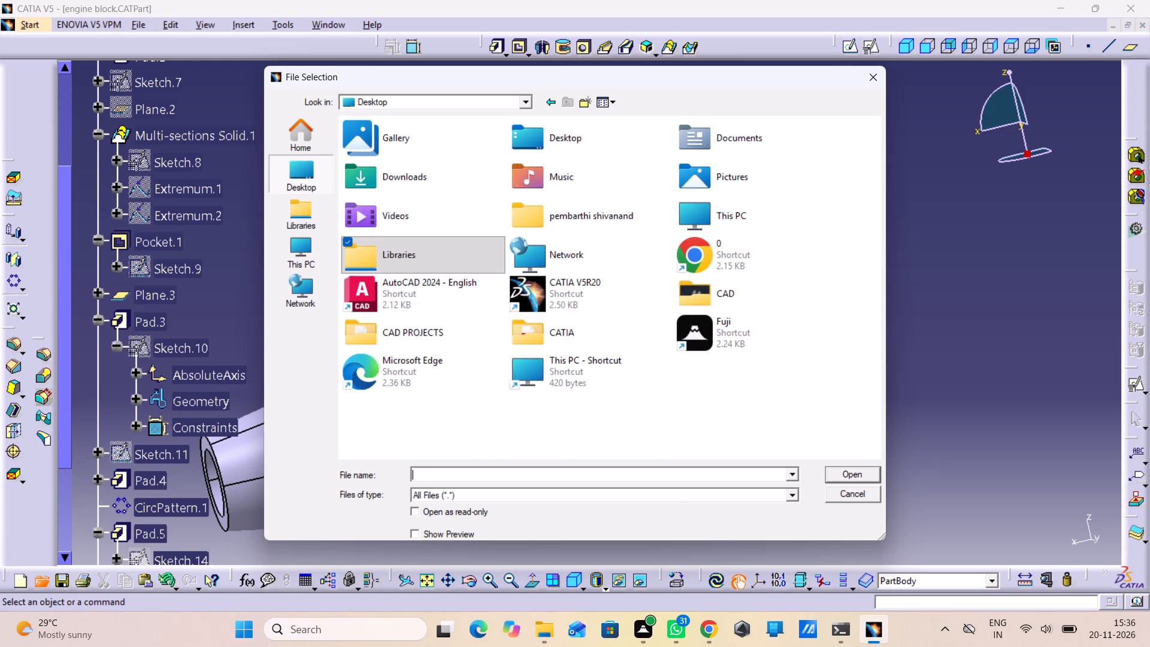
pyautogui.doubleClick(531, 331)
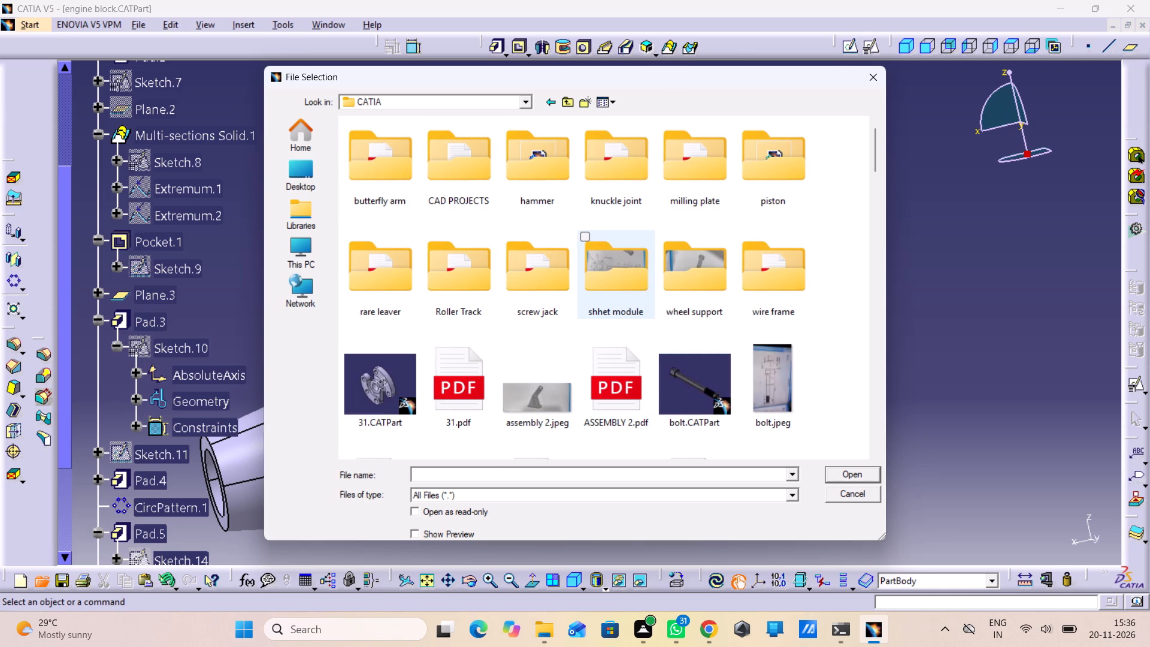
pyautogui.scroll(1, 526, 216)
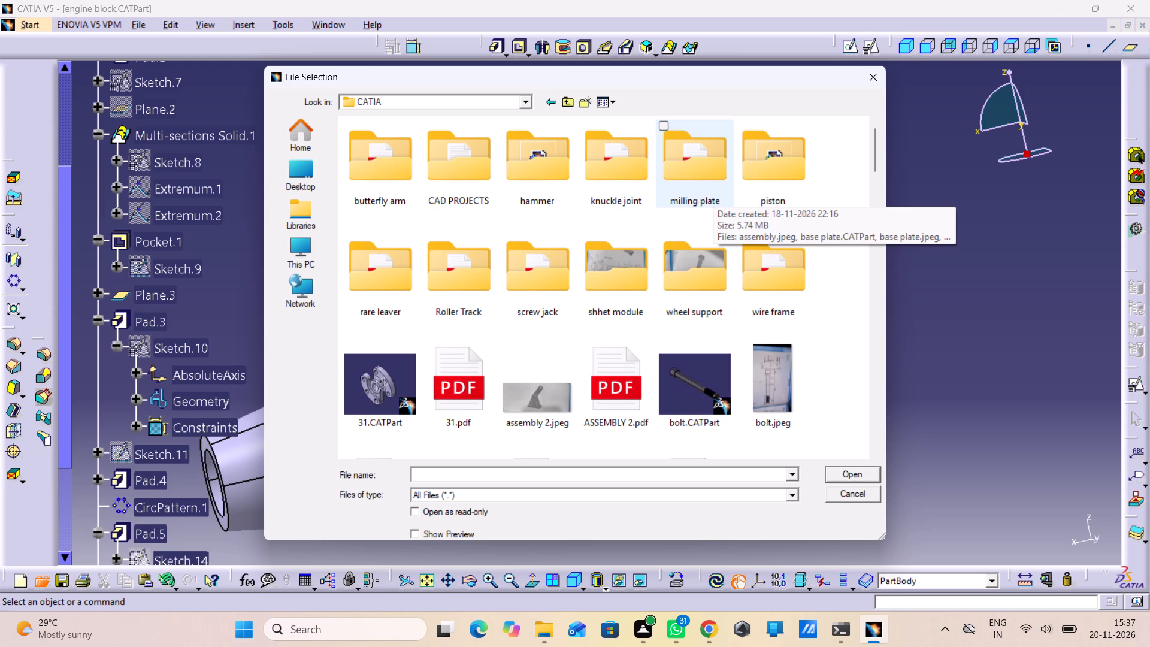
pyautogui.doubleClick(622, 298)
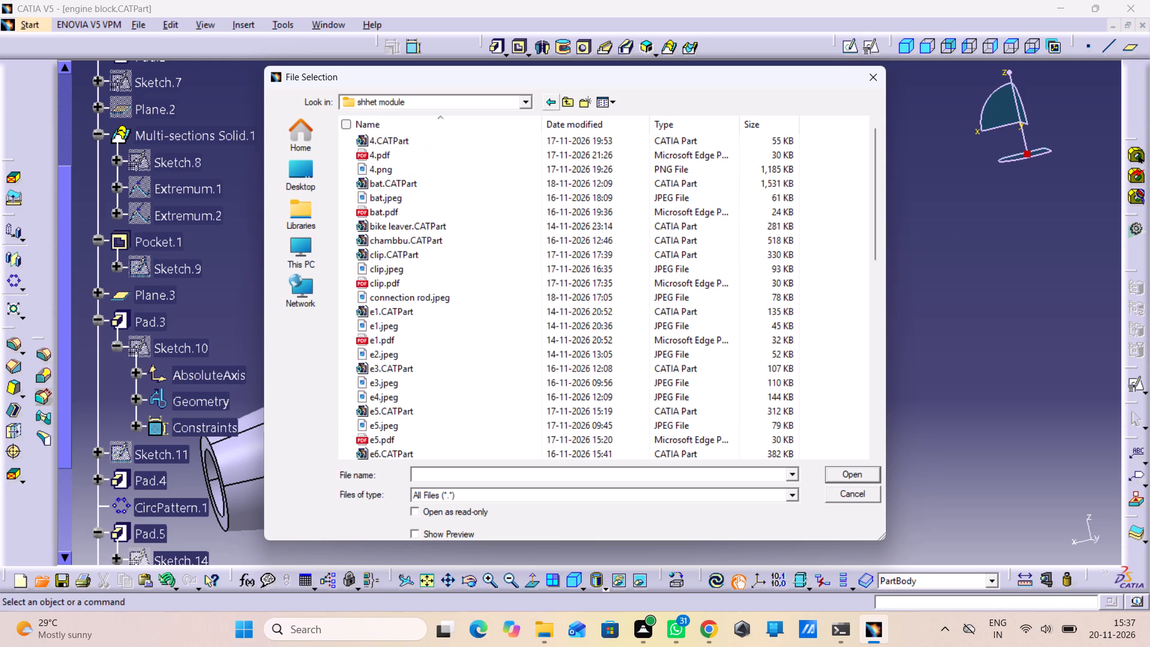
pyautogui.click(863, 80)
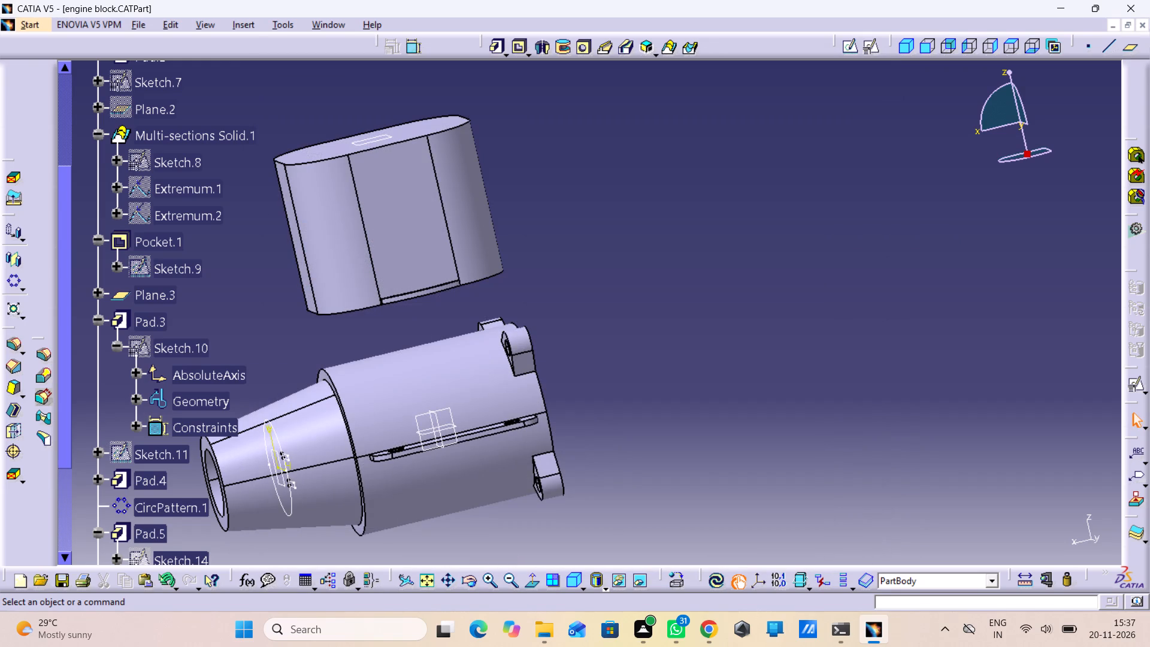
# Open housing.CATPart from the piston folder inside the Desktop's CATIA folder.
pyautogui.click(43, 581)
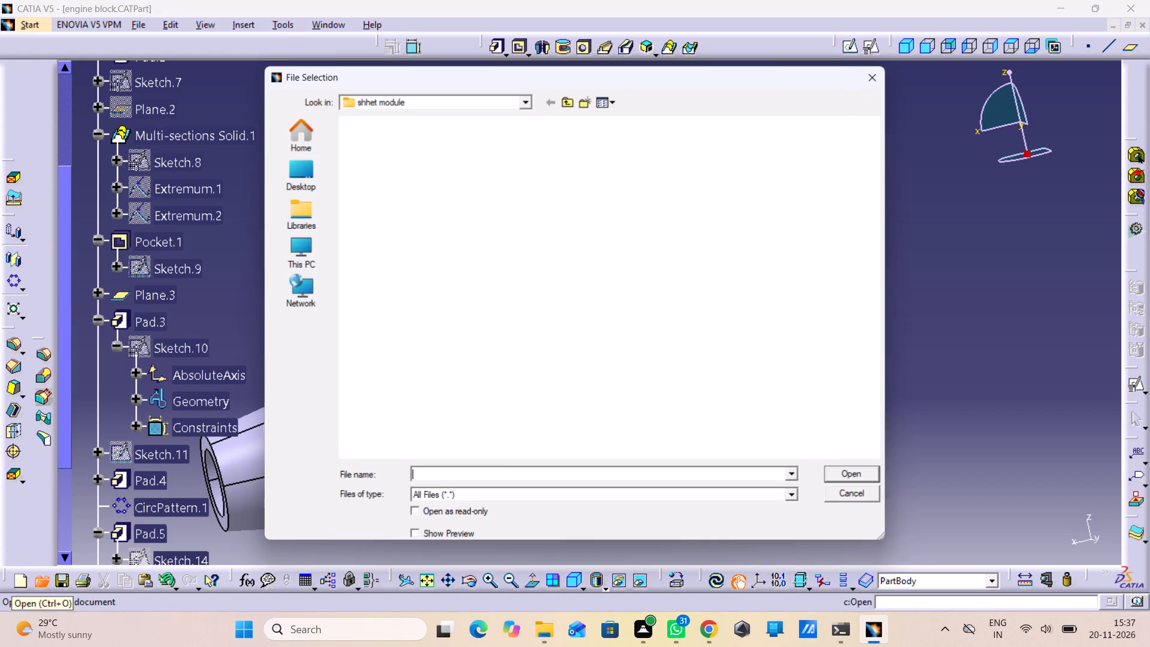
pyautogui.click(308, 157)
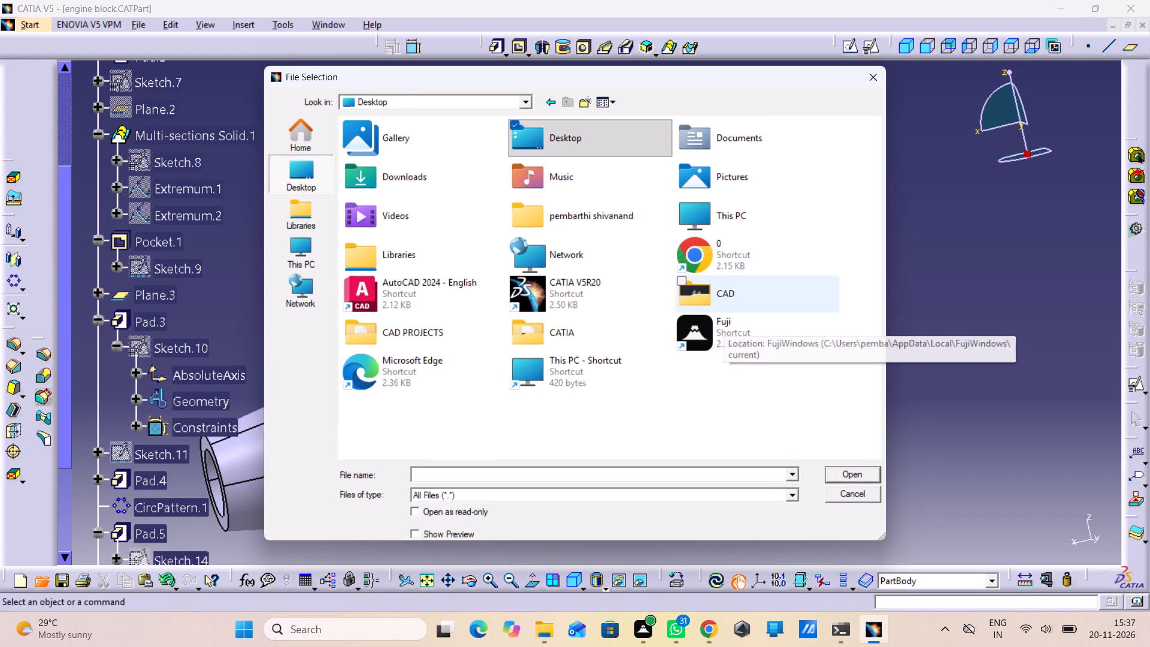
pyautogui.doubleClick(601, 327)
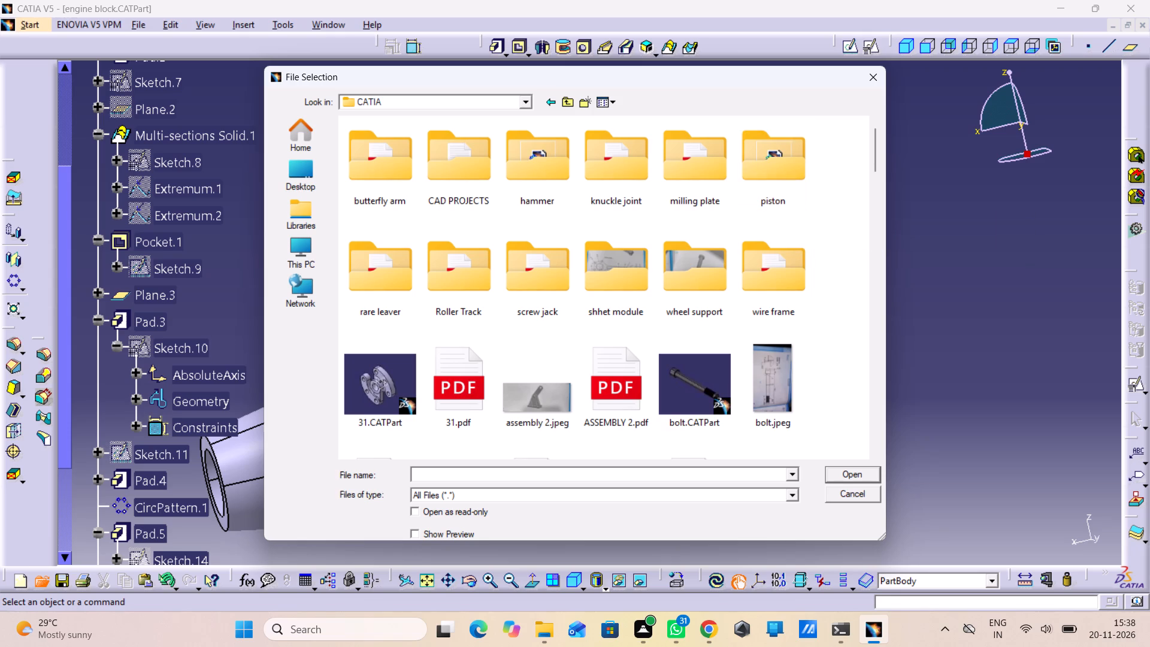
pyautogui.doubleClick(773, 181)
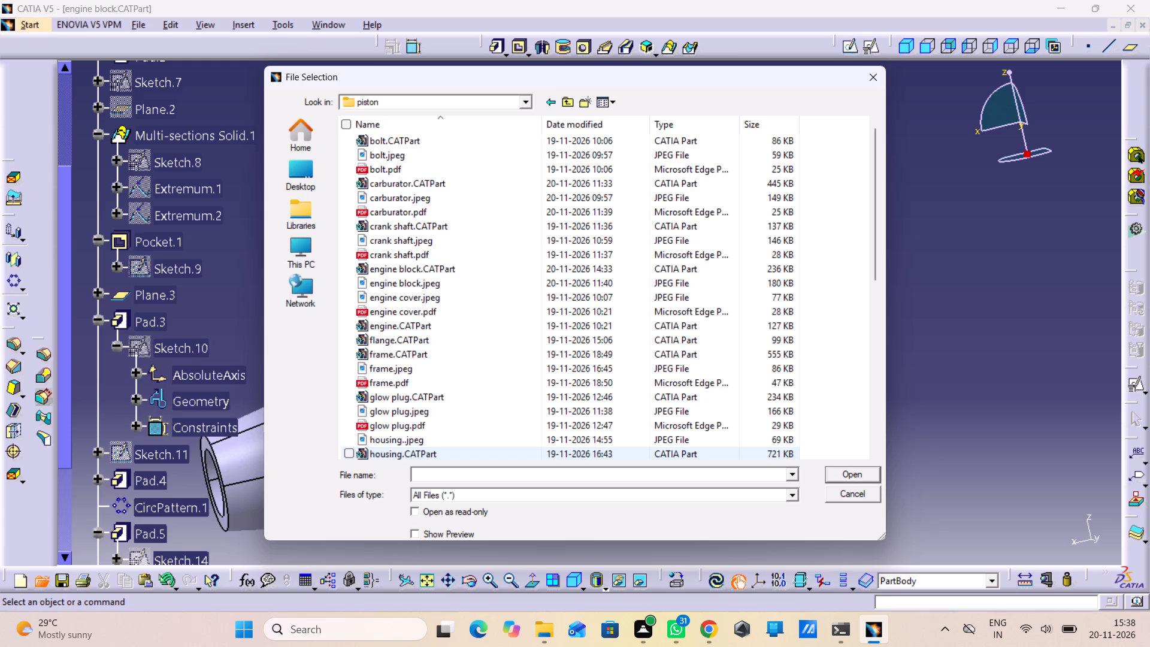
pyautogui.click(486, 473)
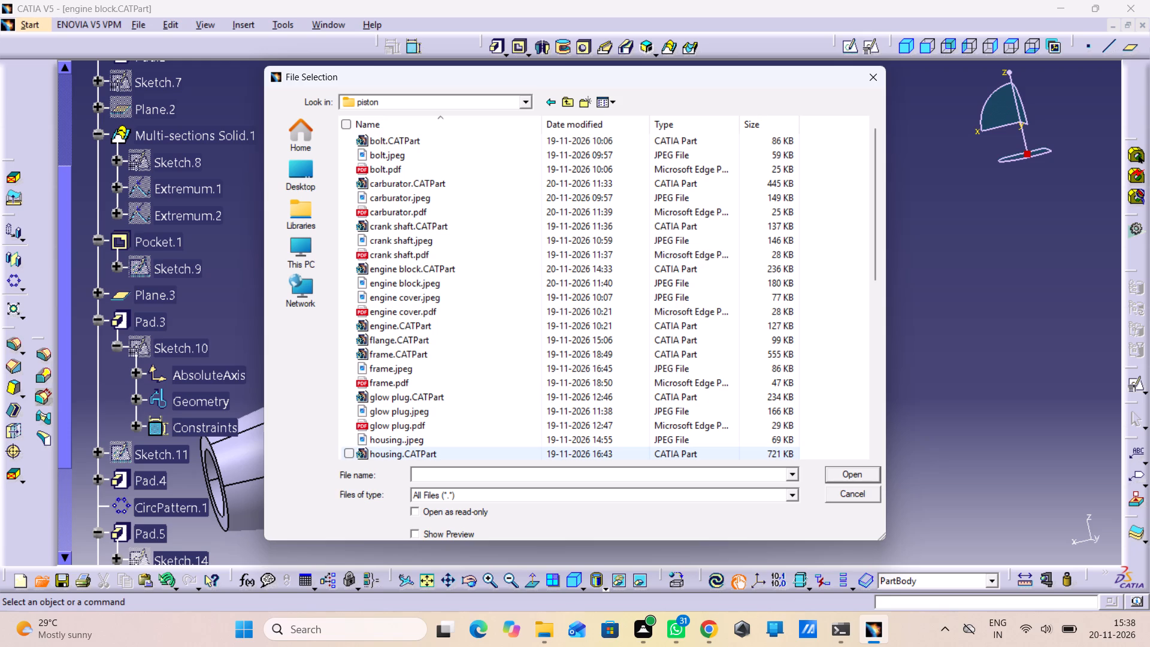
pyautogui.doubleClick(374, 456)
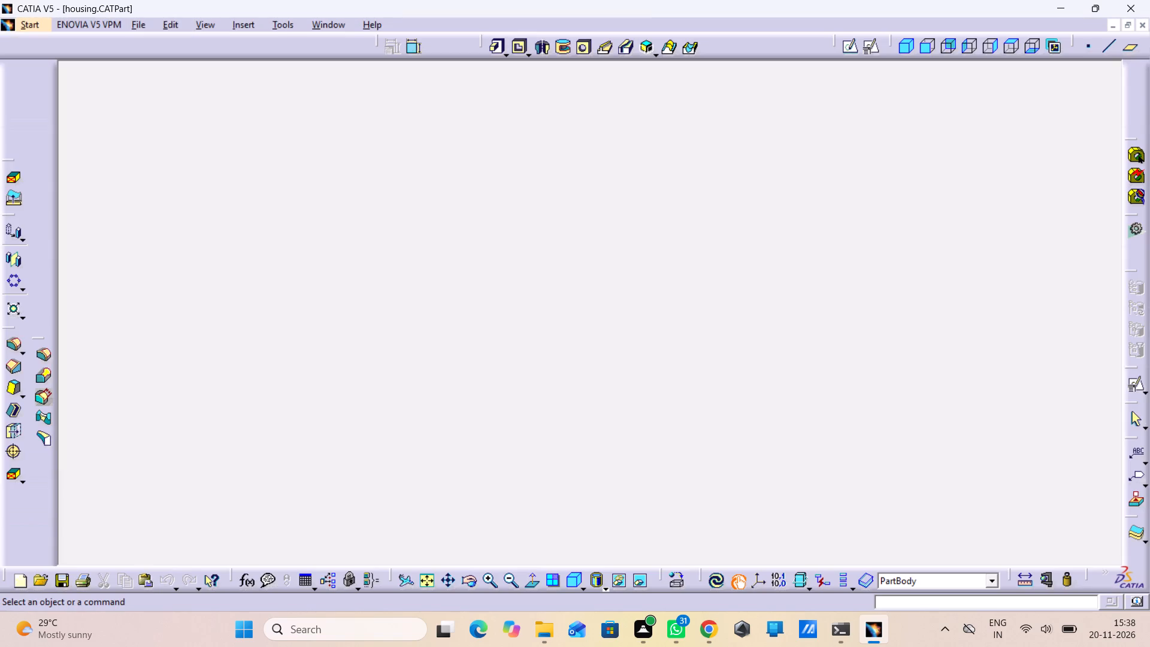
# Open Sketch.4 of the housing's PartBody and examine its rectangular profile relative to the cylinder from several angles, then leave the sketch.
pyautogui.moveTo(640, 352); pyautogui.dragTo(635, 505, button='middle')
pyautogui.scroll(-1, 640, 478)
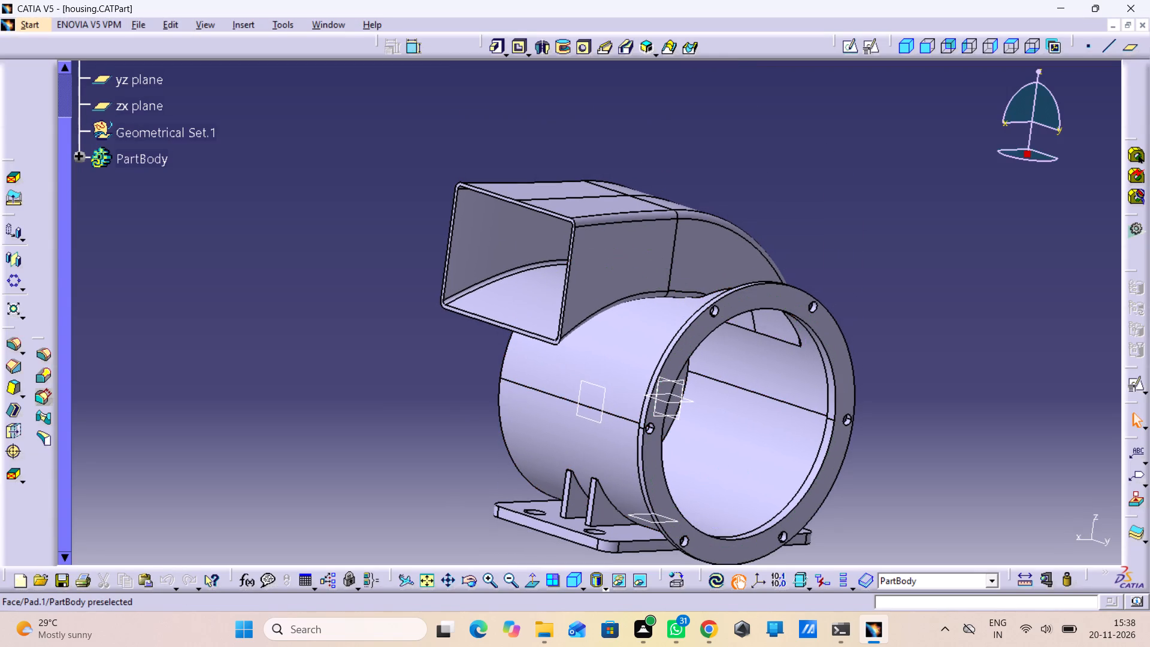
pyautogui.click(82, 161)
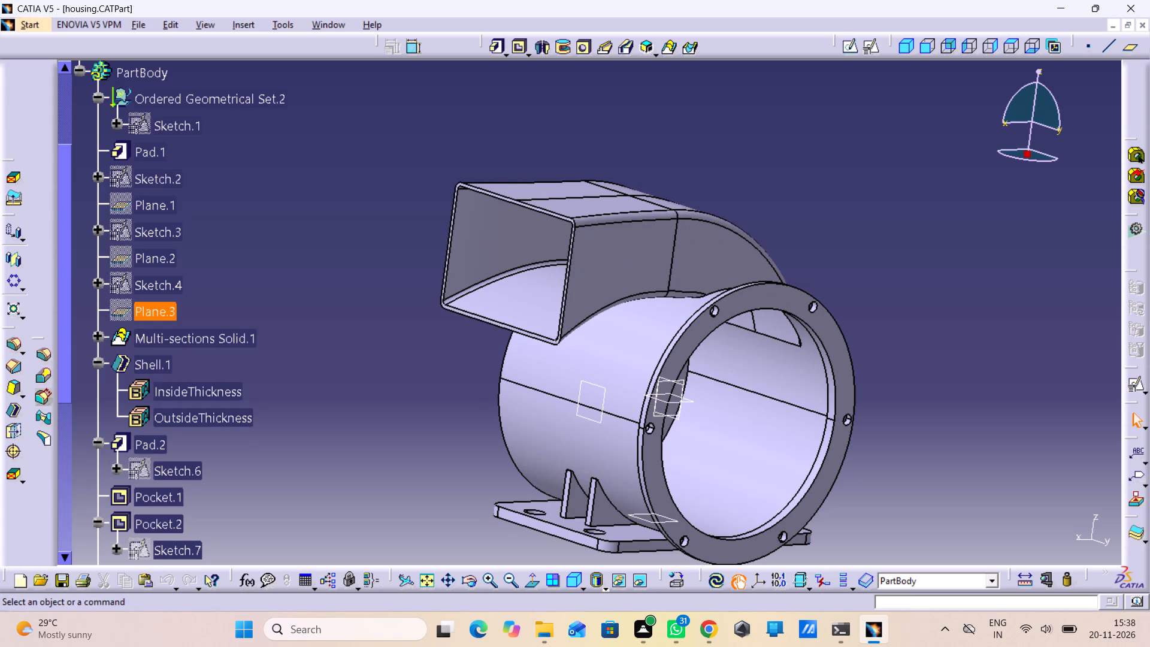
pyautogui.doubleClick(117, 287)
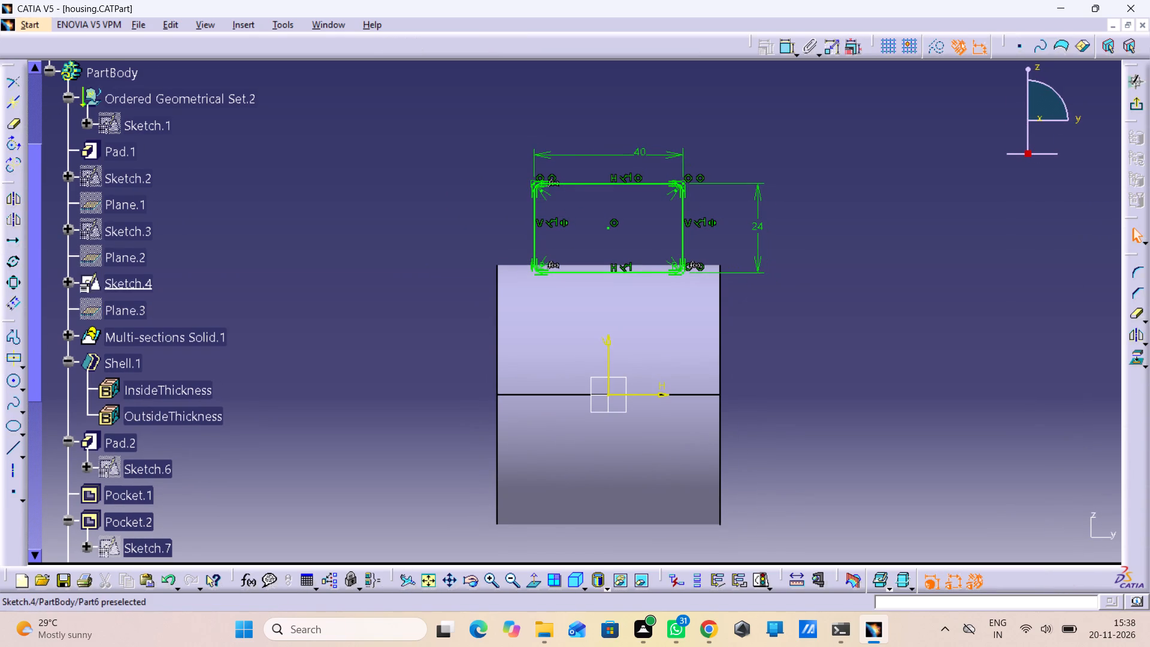
pyautogui.moveTo(617, 223); pyautogui.dragTo(501, 279, button='middle')
pyautogui.moveTo(594, 223); pyautogui.dragTo(501, 279, button='right')
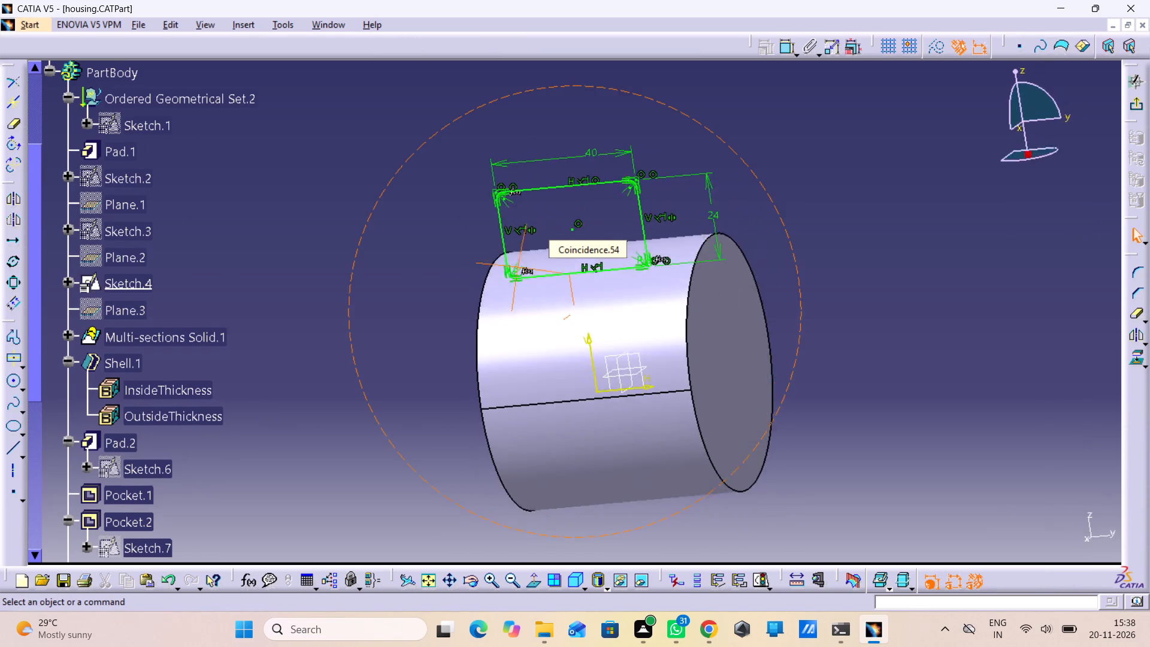
pyautogui.moveTo(501, 279); pyautogui.dragTo(634, 244, button='middle')
pyautogui.moveTo(501, 279); pyautogui.dragTo(631, 241, button='right')
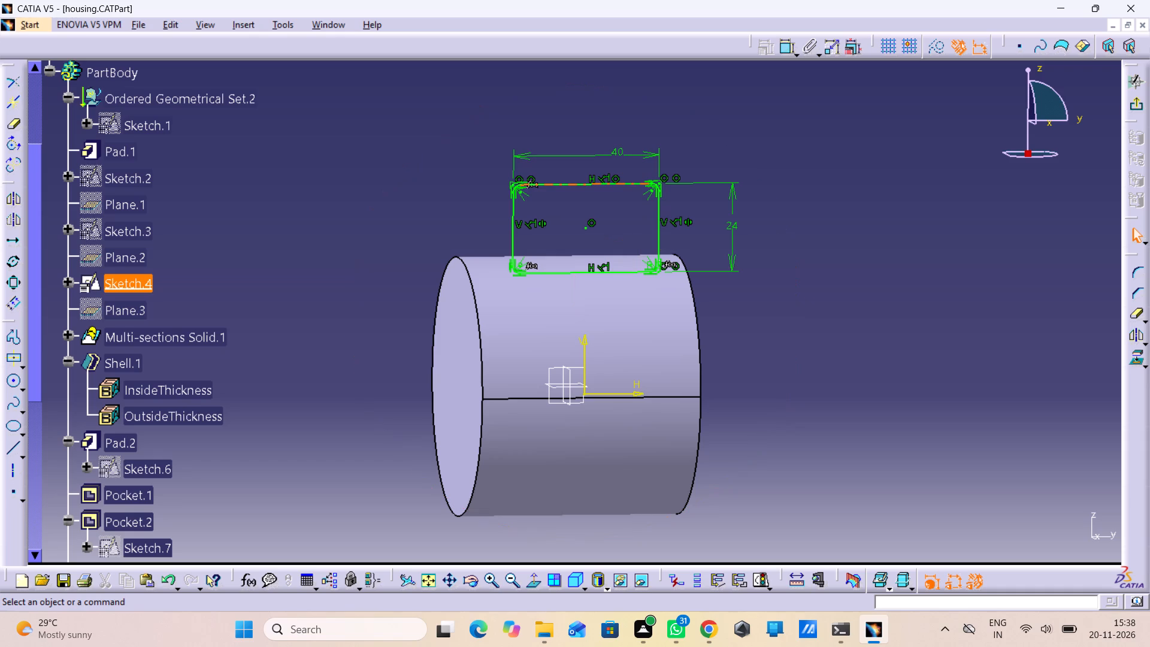
pyautogui.click(277, 22)
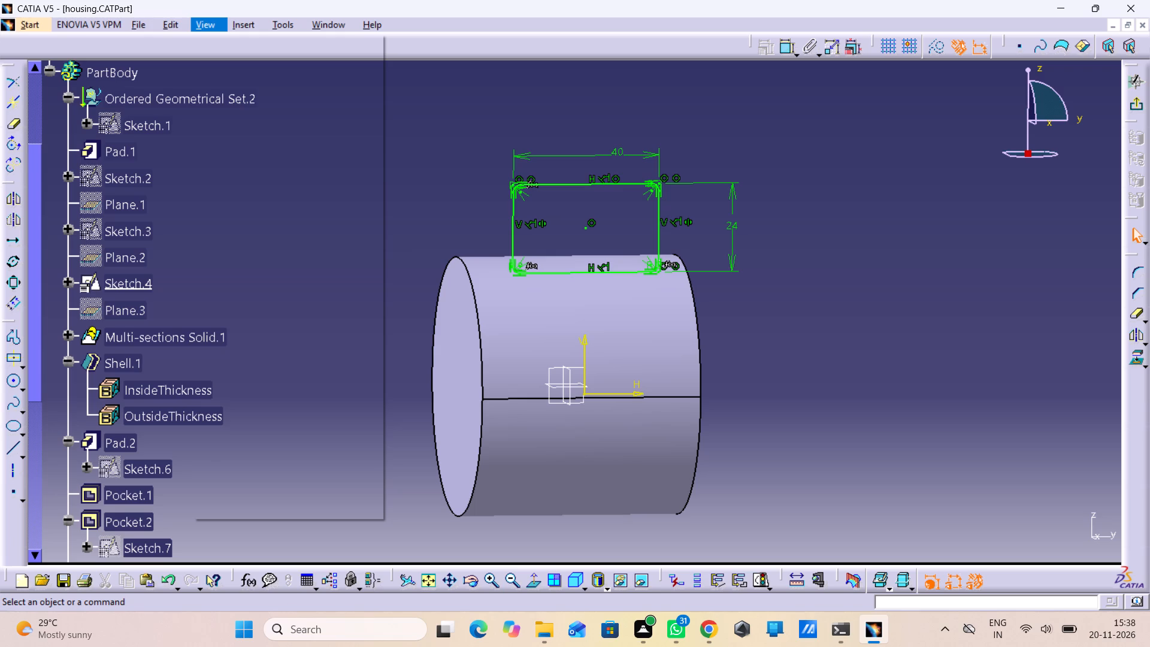
pyautogui.click(434, 146)
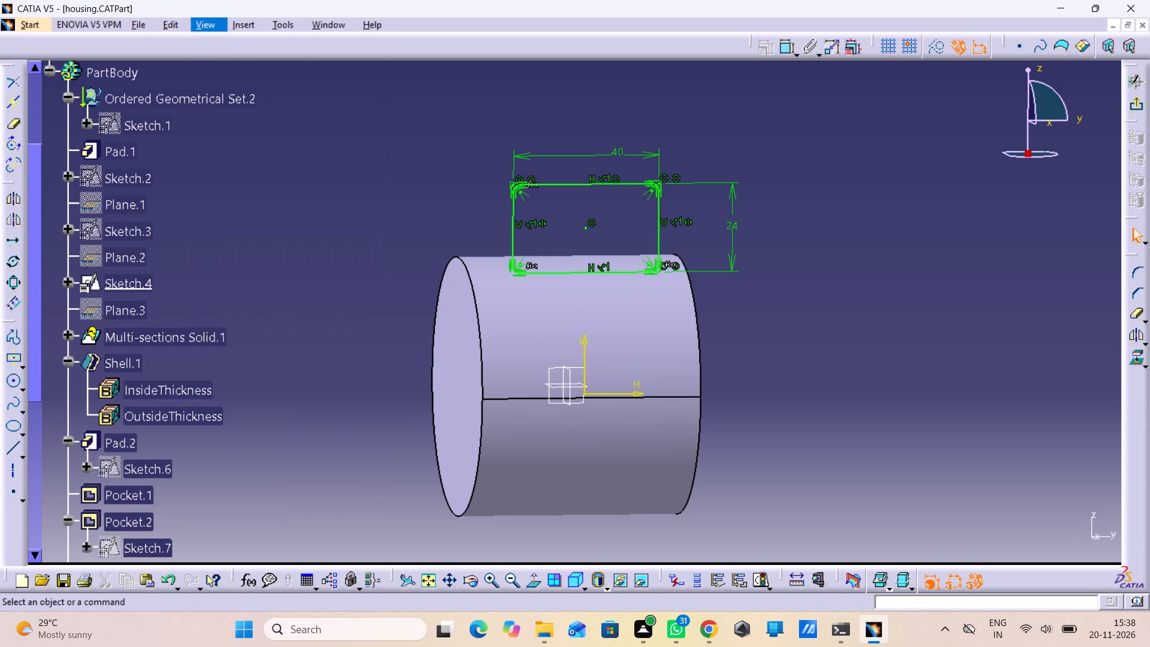
pyautogui.moveTo(449, 168); pyautogui.dragTo(305, 173, button='middle')
pyautogui.moveTo(448, 168); pyautogui.dragTo(305, 173, button='right')
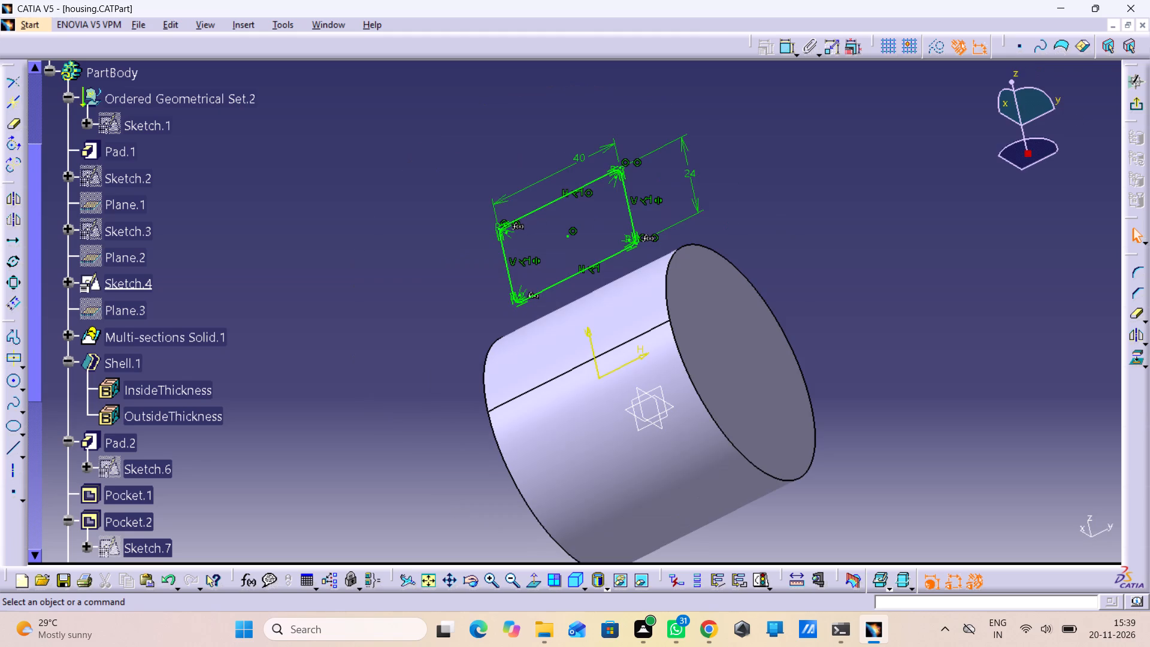
pyautogui.moveTo(662, 188); pyautogui.dragTo(817, 352, button='middle')
pyautogui.moveTo(662, 188); pyautogui.dragTo(817, 352, button='right')
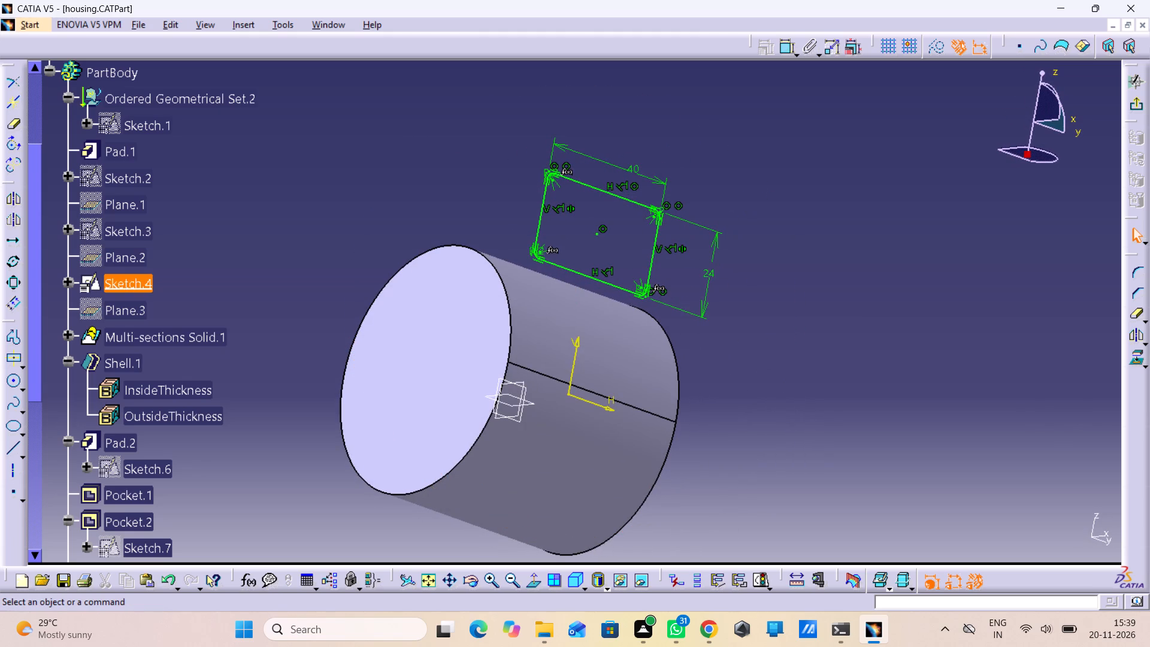
pyautogui.click(615, 194)
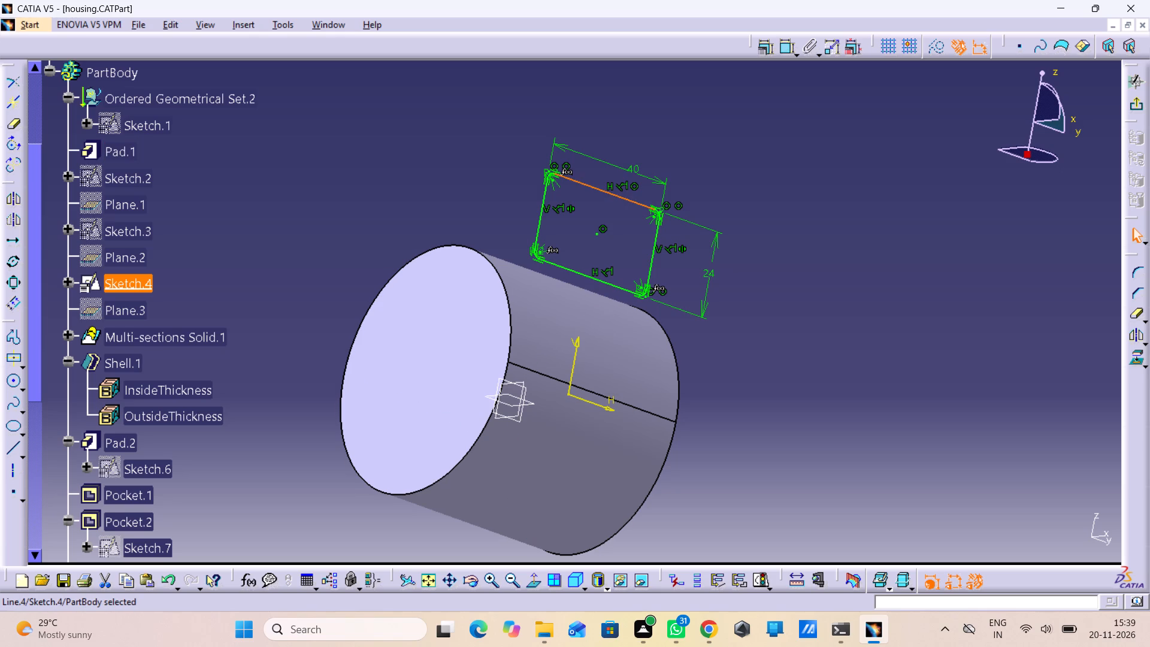
pyautogui.moveTo(639, 165); pyautogui.dragTo(651, 209, button='middle')
pyautogui.rightClick(639, 165)
pyautogui.moveTo(651, 199); pyautogui.dragTo(446, 258, button='middle')
pyautogui.moveTo(614, 187); pyautogui.dragTo(446, 258, button='right')
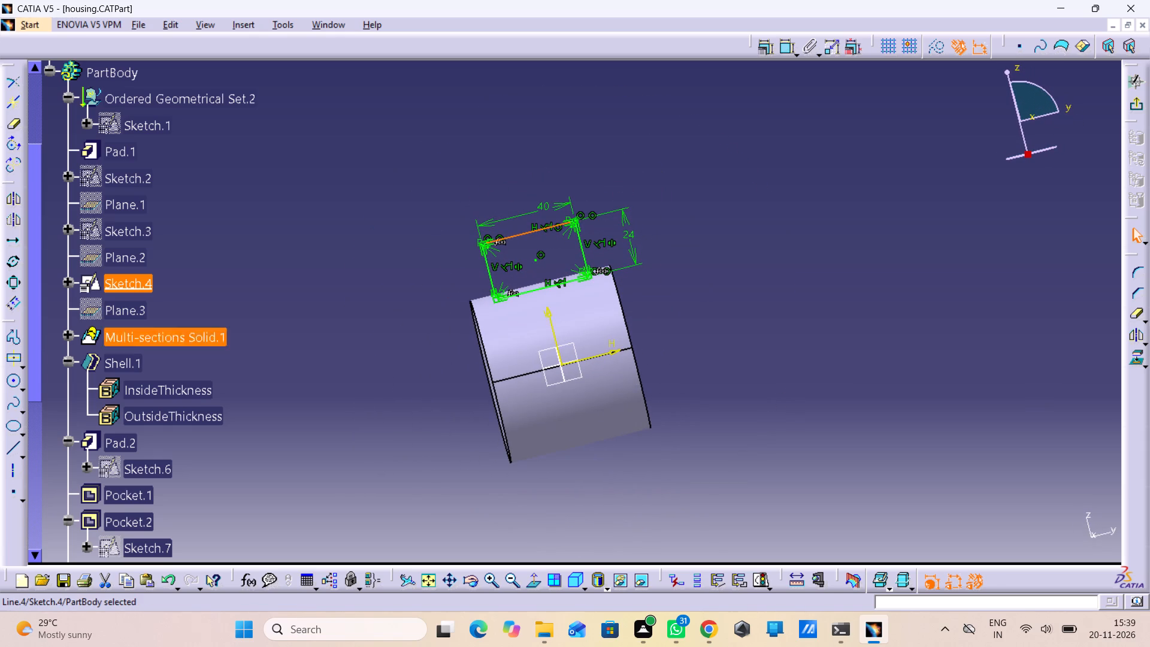
pyautogui.doubleClick(107, 309)
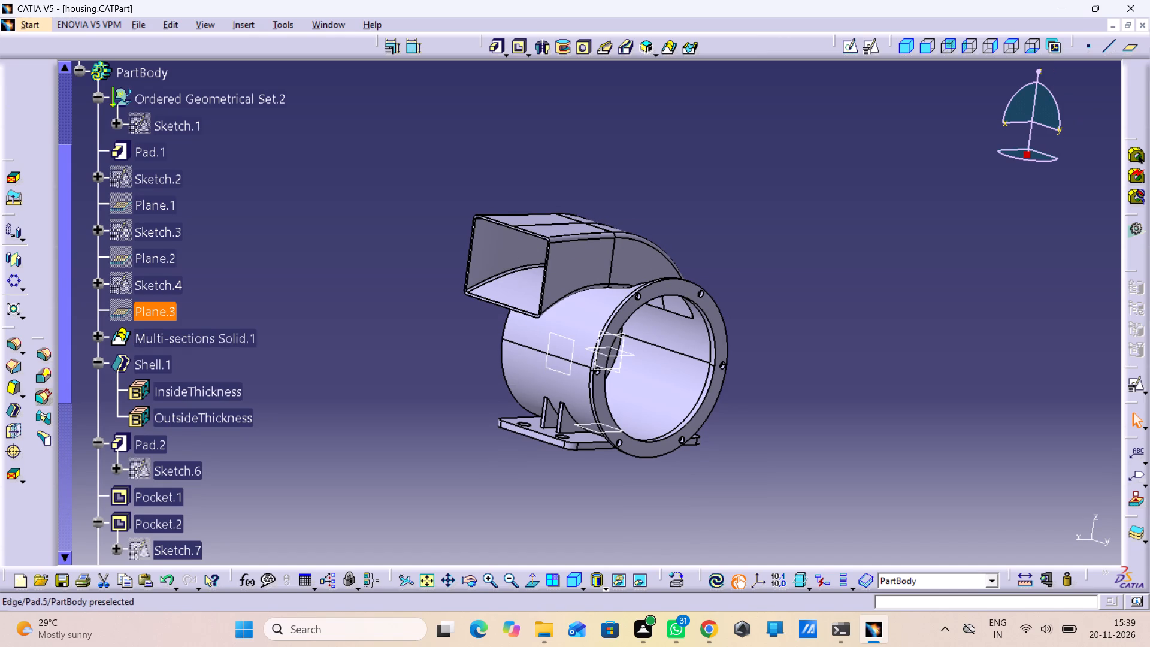
# Review the housing's feature tree and inspect the circular flange profile in Sketch.6 under Pad.2, then leave the sketch.
pyautogui.moveTo(580, 419); pyautogui.dragTo(492, 410, button='middle')
pyautogui.moveTo(562, 412); pyautogui.dragTo(492, 410, button='right')
pyautogui.click(520, 470)
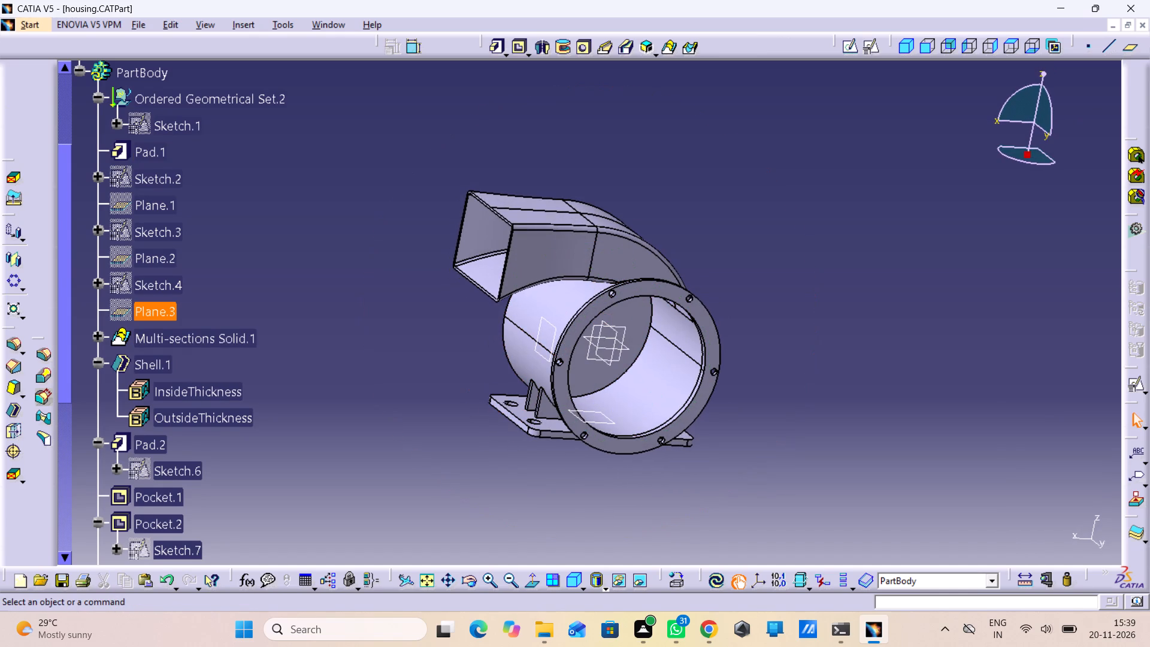
pyautogui.scroll(-3, 142, 453)
pyautogui.scroll(-2, 156, 503)
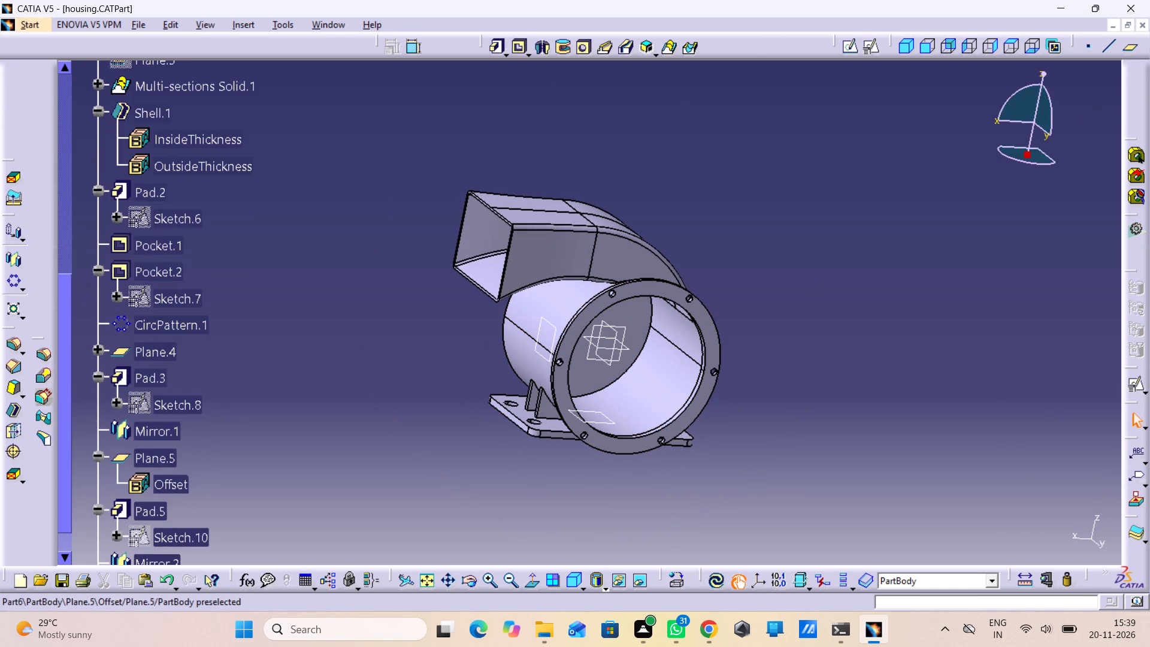
pyautogui.scroll(1, 147, 321)
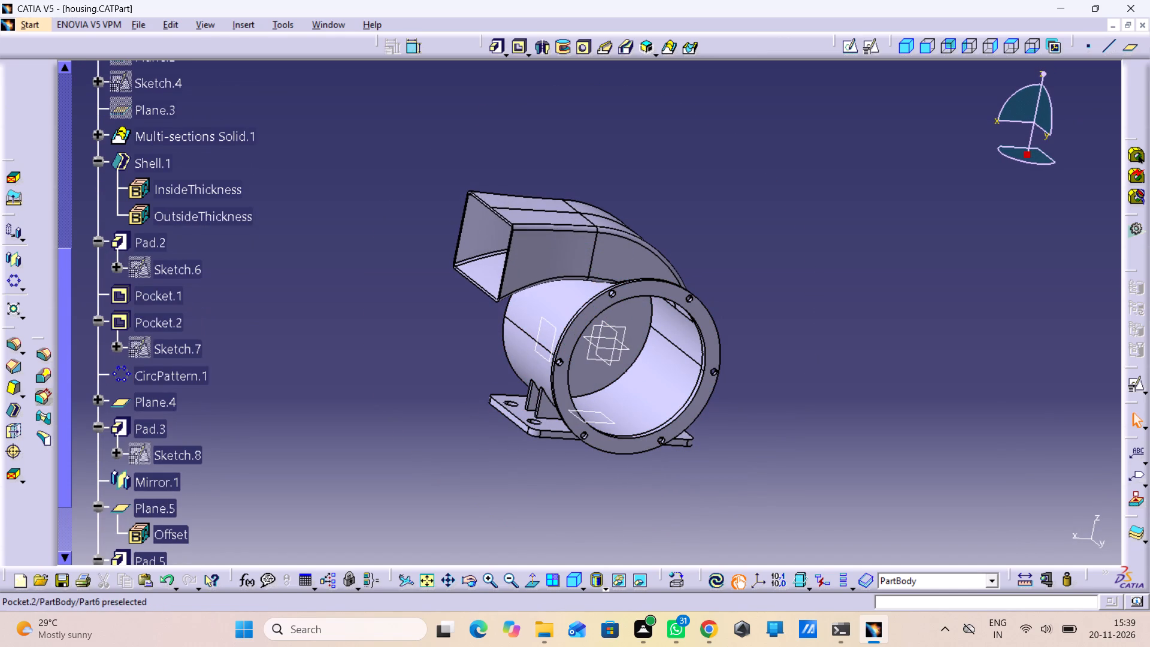
pyautogui.doubleClick(134, 267)
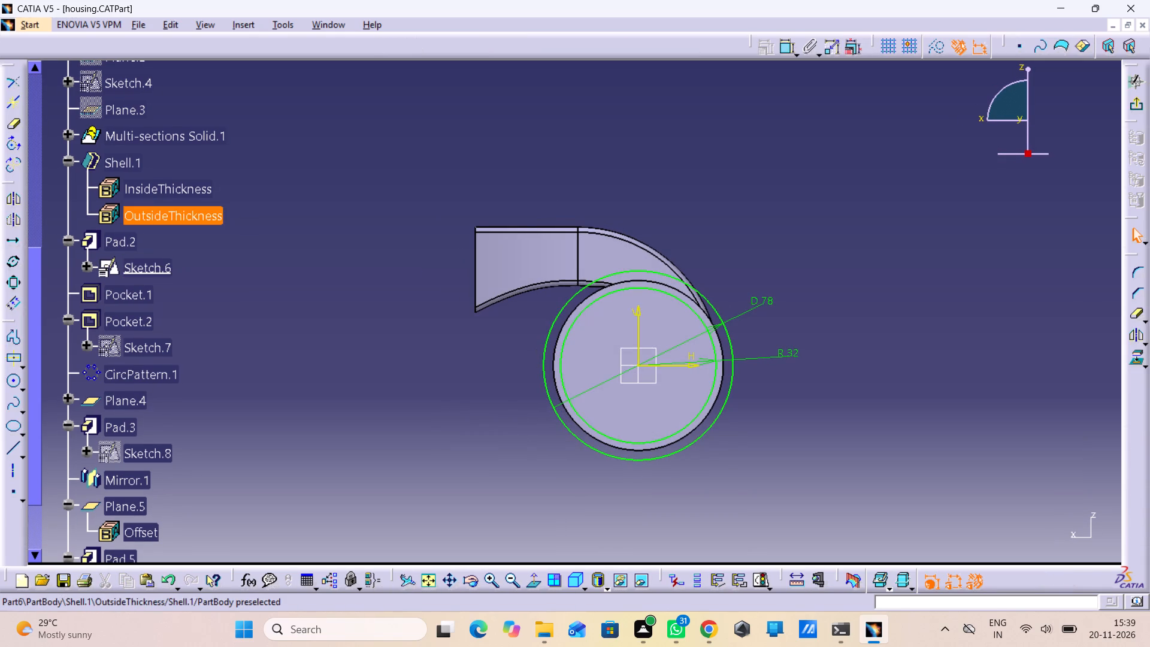
pyautogui.doubleClick(93, 112)
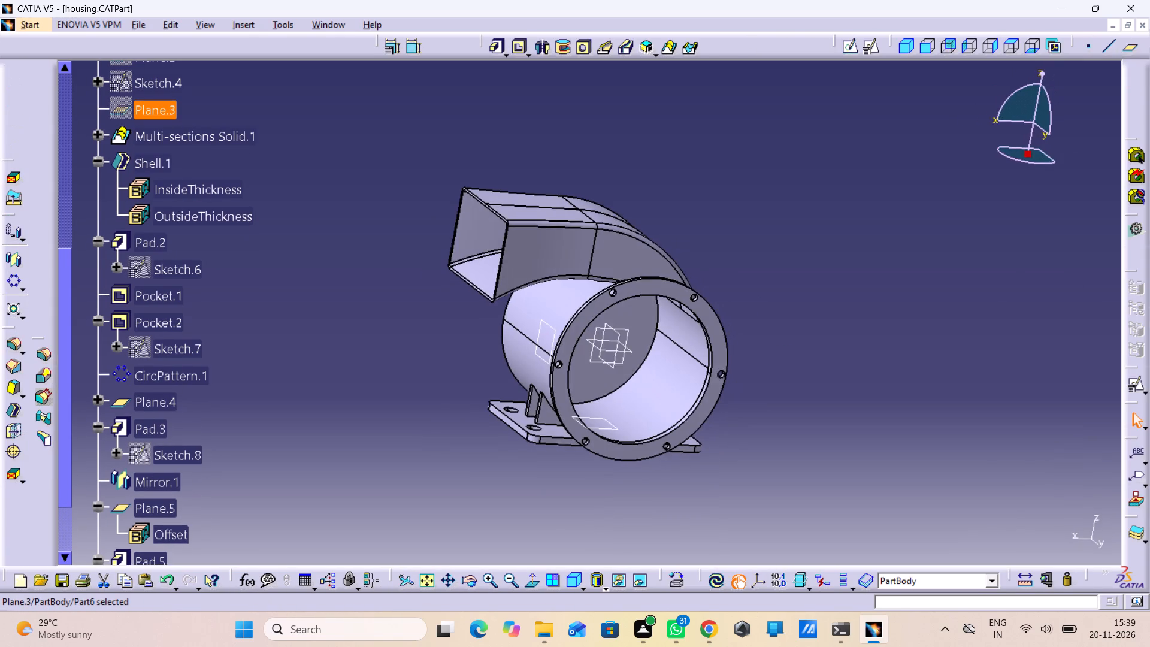
# Inspect the housing duct's rectangular section profiles by opening Sketch.4 and then Sketch.3.
pyautogui.moveTo(93, 112); pyautogui.dragTo(109, 167, button='middle')
pyautogui.scroll(1, 119, 131)
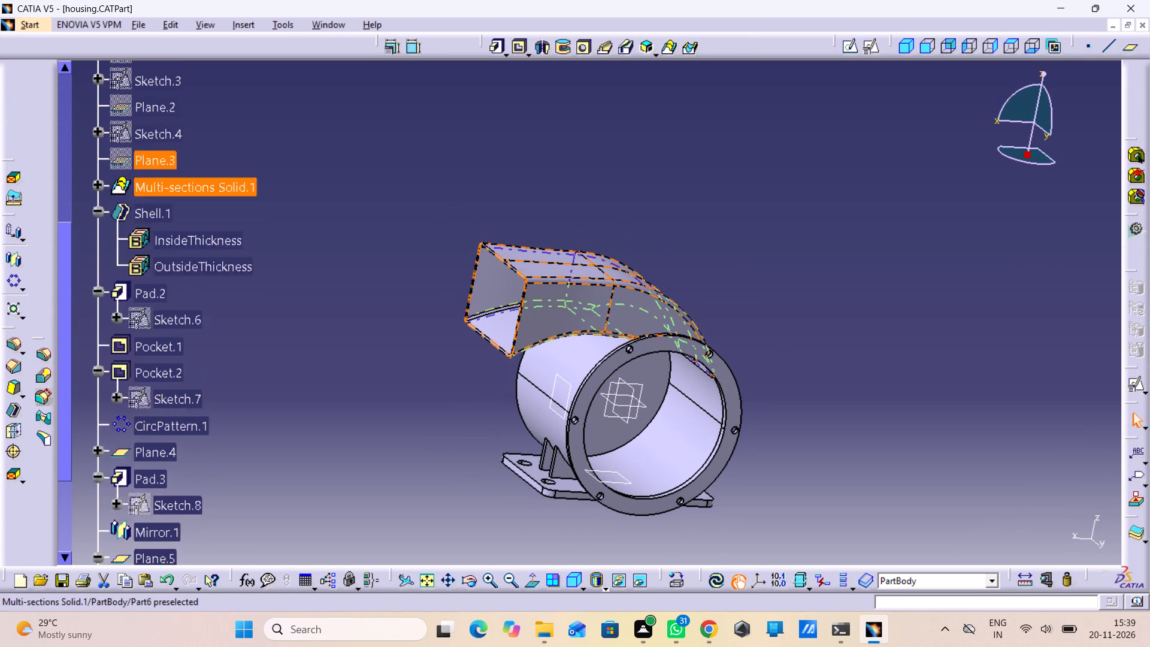
pyautogui.scroll(1, 119, 131)
pyautogui.doubleClick(125, 179)
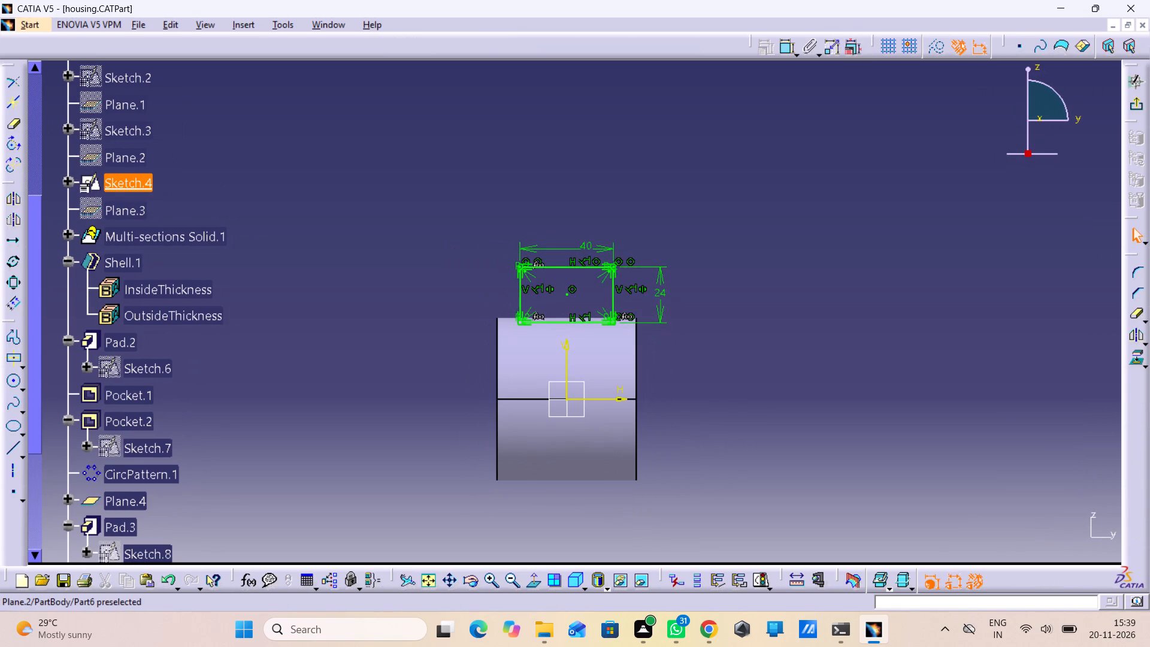
pyautogui.doubleClick(113, 130)
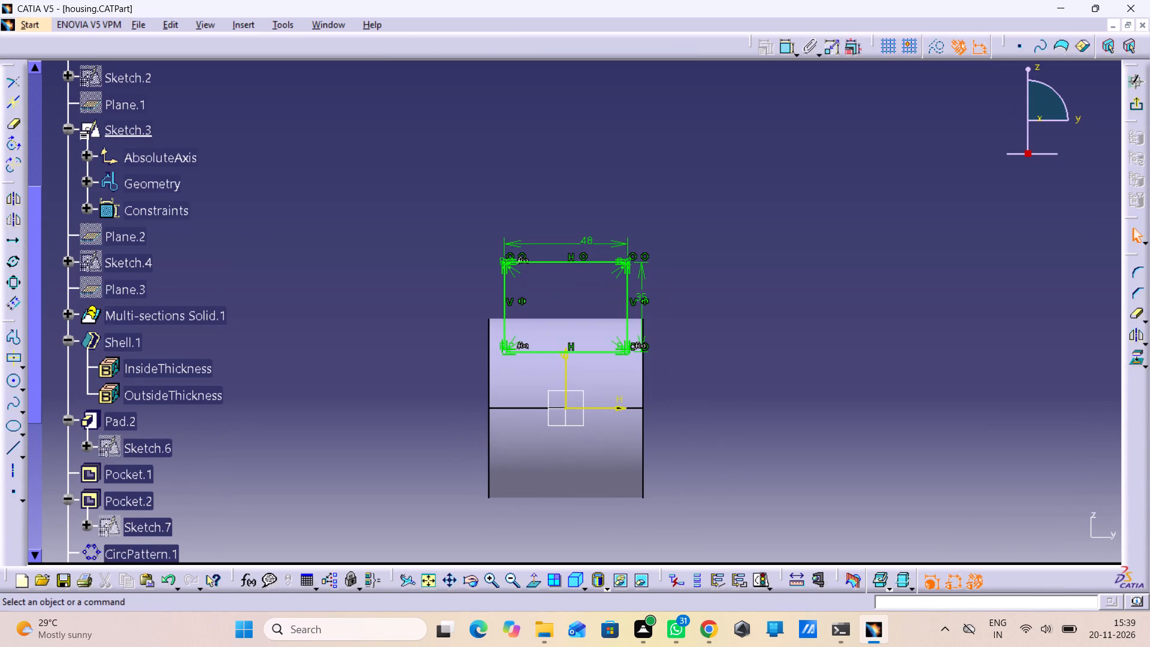
# Open the housing's Sketch.2 and set the radius of the duct guide curve's arc to 57.
pyautogui.doubleClick(113, 83)
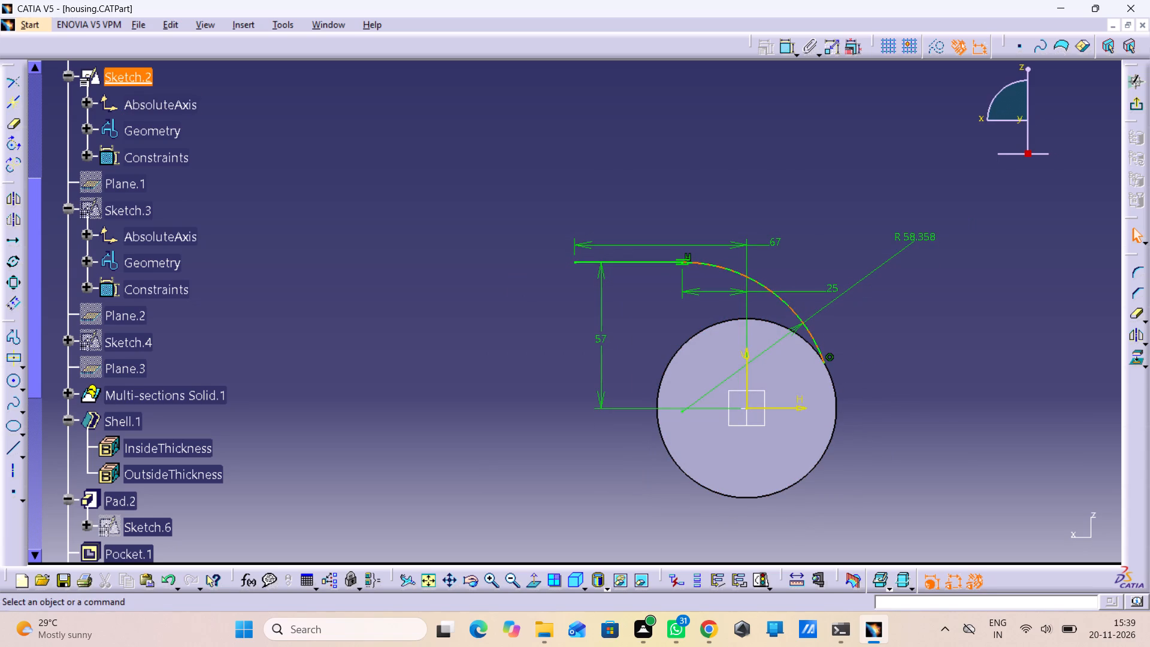
pyautogui.doubleClick(907, 233)
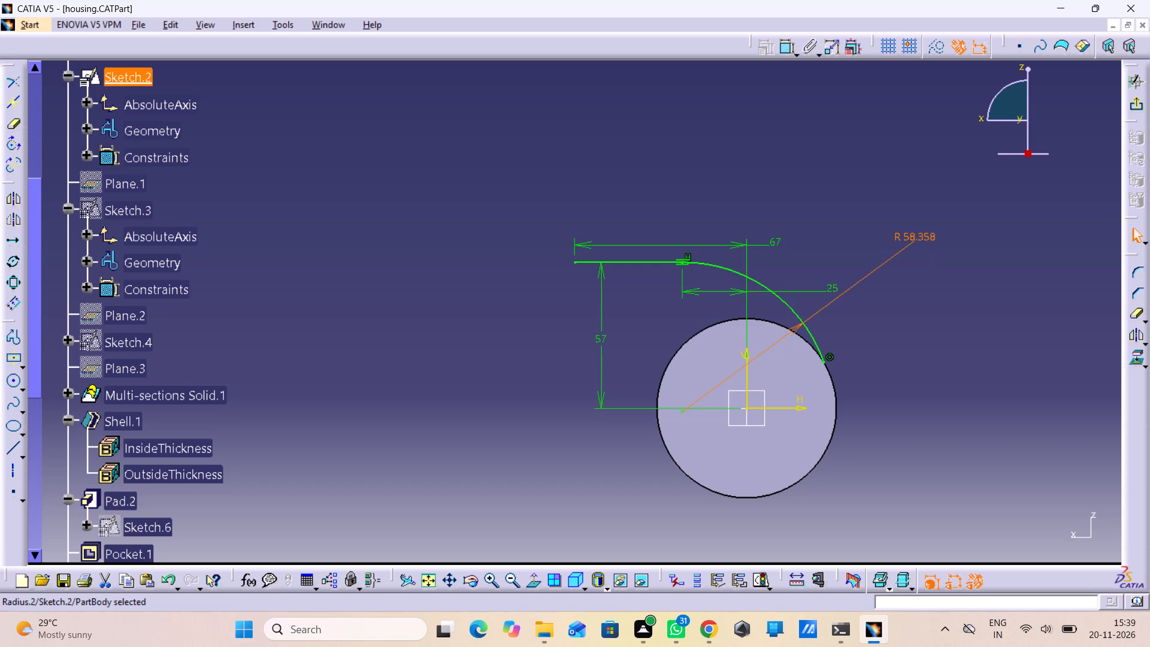
pyautogui.write('57')
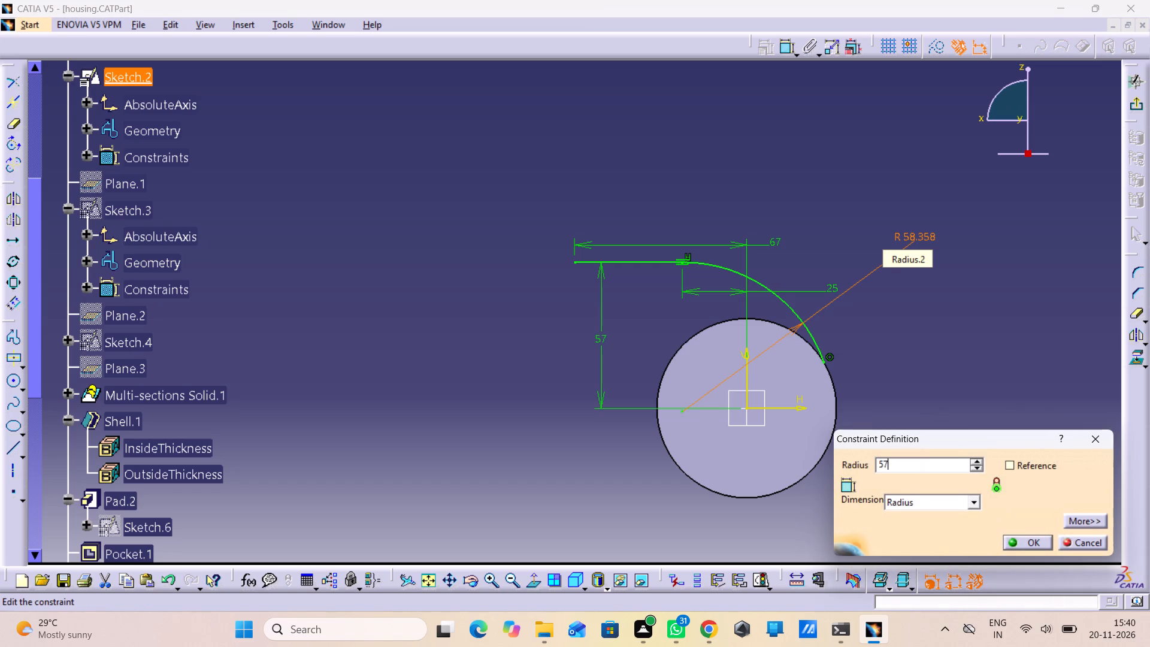
pyautogui.press('Return')
pyautogui.click(941, 364)
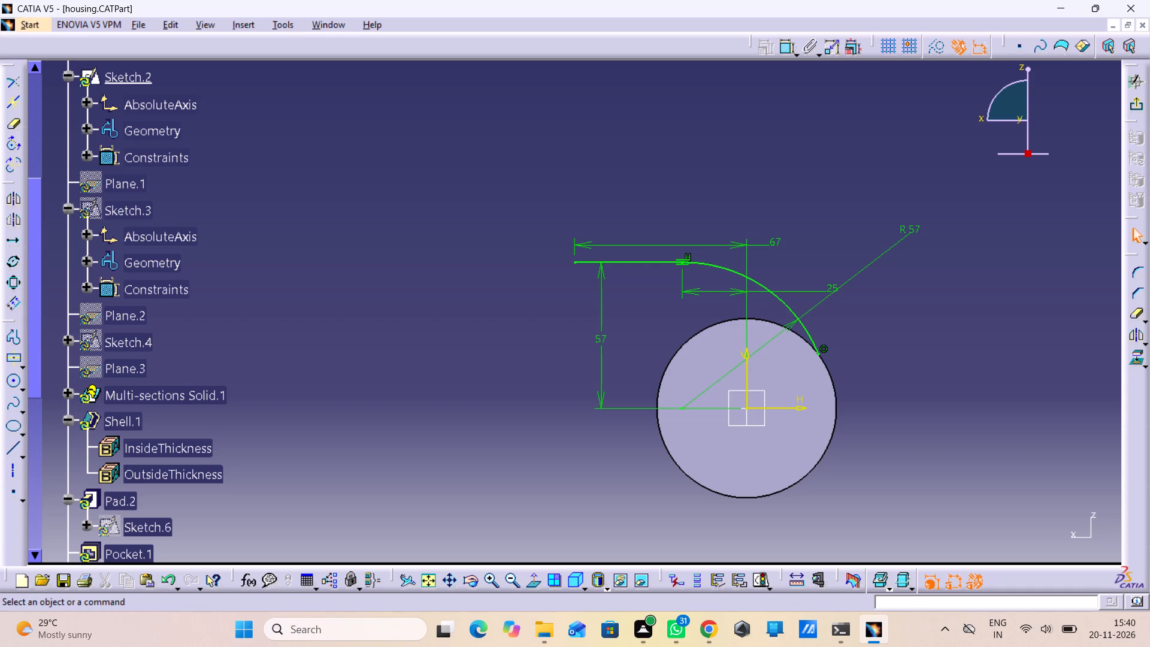
# Close the housing part and save its changes.
pyautogui.click(1145, 24)
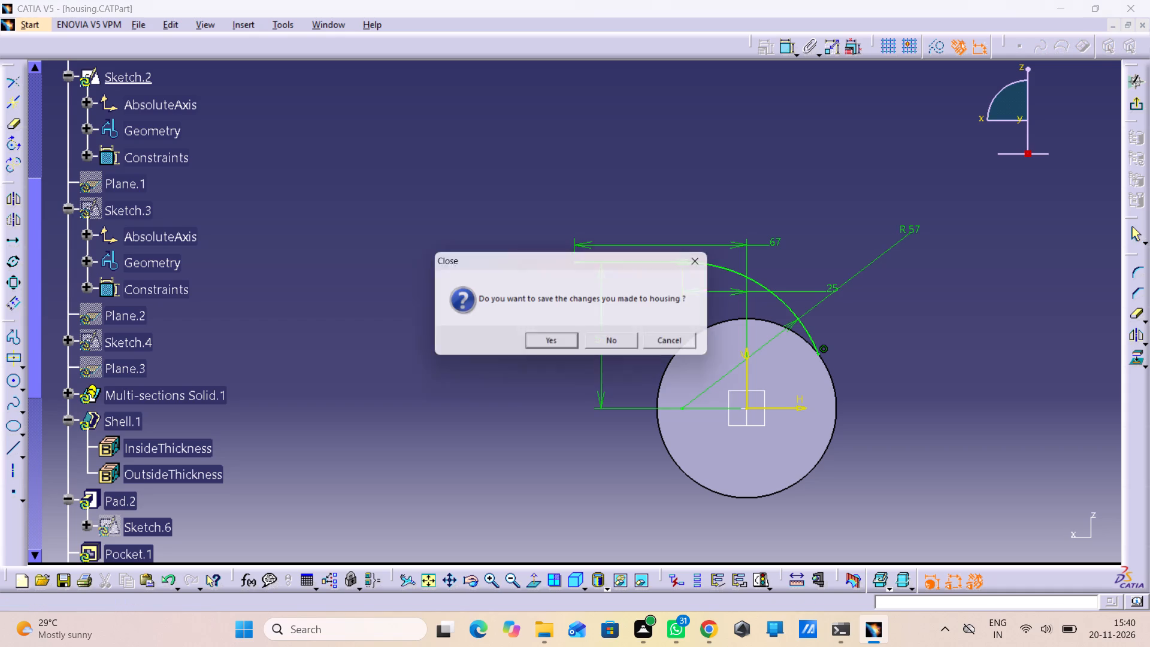
pyautogui.click(564, 343)
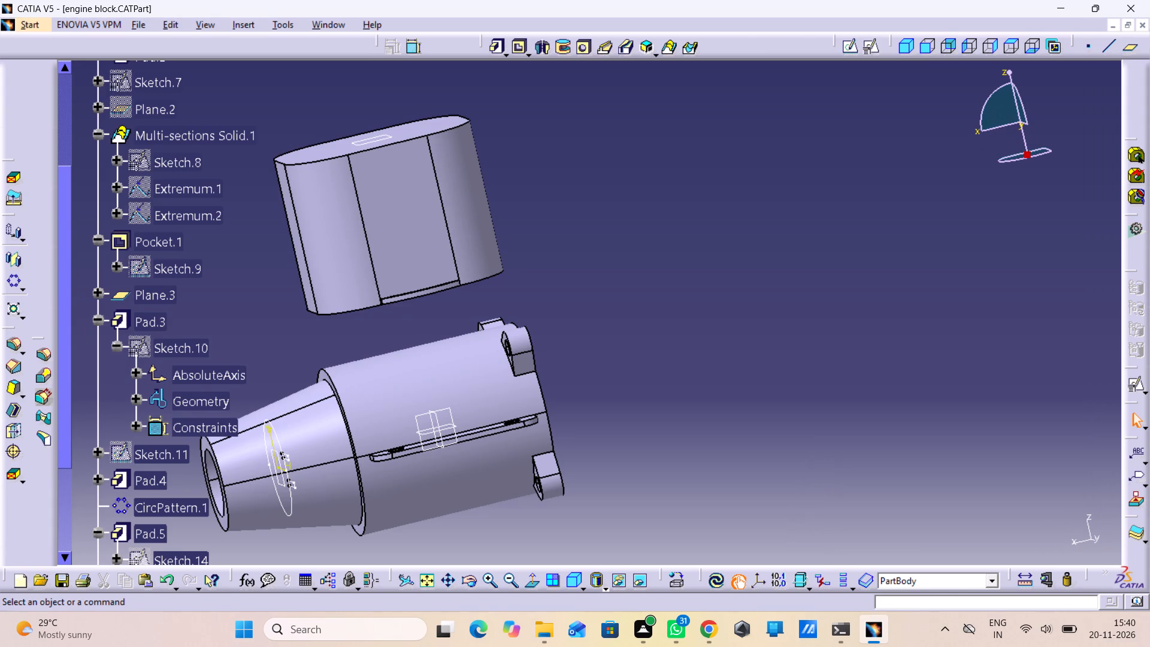
# Examine the engine block's conical end, bore and Sketch.15 profile from several angles, and review the feature tree down to Shaft.1.
pyautogui.moveTo(434, 402); pyautogui.dragTo(621, 361, button='middle')
pyautogui.moveTo(446, 416); pyautogui.dragTo(655, 420, button='middle')
pyautogui.moveTo(444, 415); pyautogui.dragTo(655, 420, button='right')
pyautogui.moveTo(533, 406); pyautogui.dragTo(939, 237, button='middle')
pyautogui.moveTo(585, 434); pyautogui.dragTo(658, 358, button='middle')
pyautogui.moveTo(585, 434); pyautogui.dragTo(658, 358, button='right')
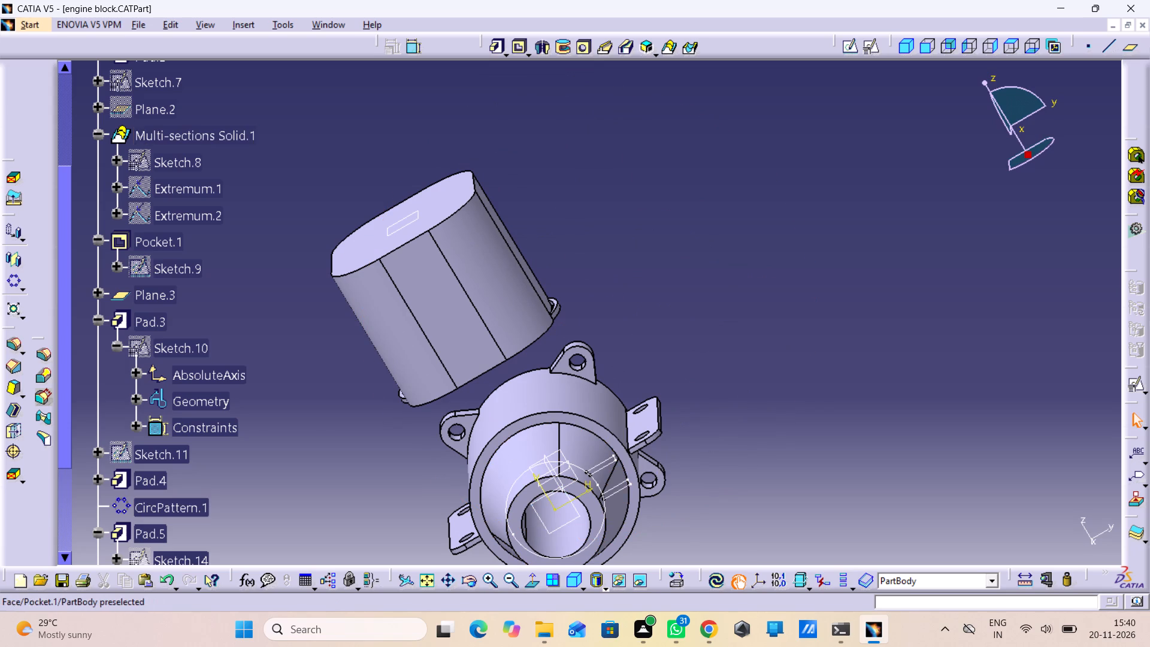
pyautogui.rightClick(599, 462)
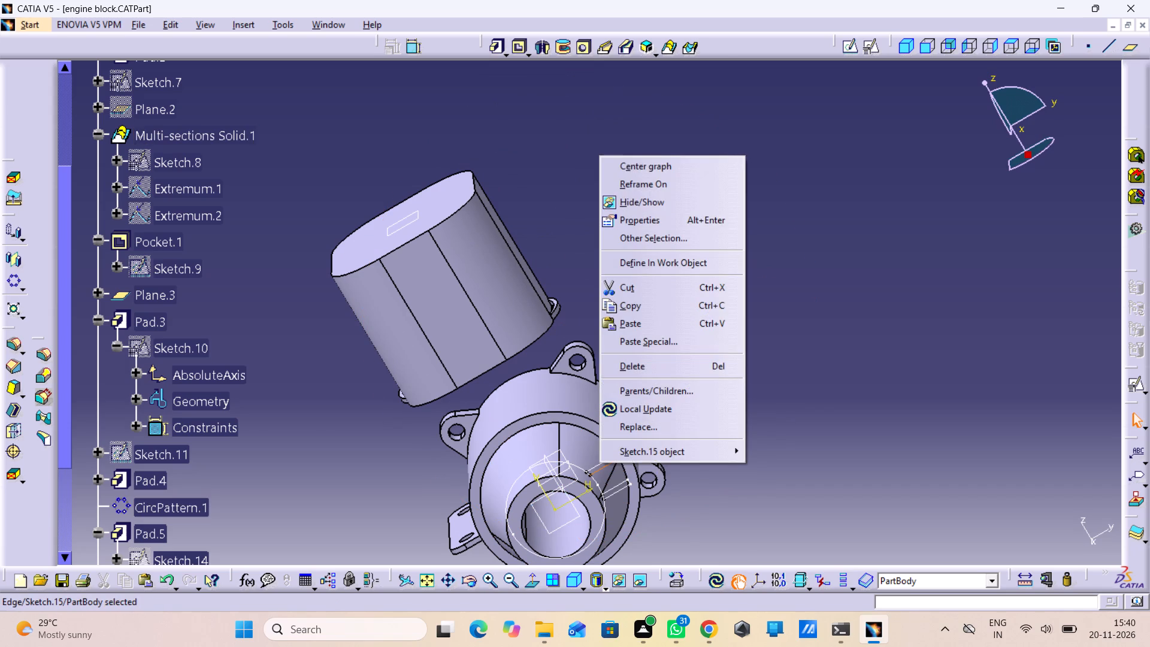
pyautogui.click(409, 406)
pyautogui.click(405, 428)
pyautogui.moveTo(405, 428); pyautogui.dragTo(398, 313, button='middle')
pyautogui.moveTo(405, 428); pyautogui.dragTo(400, 350, button='right')
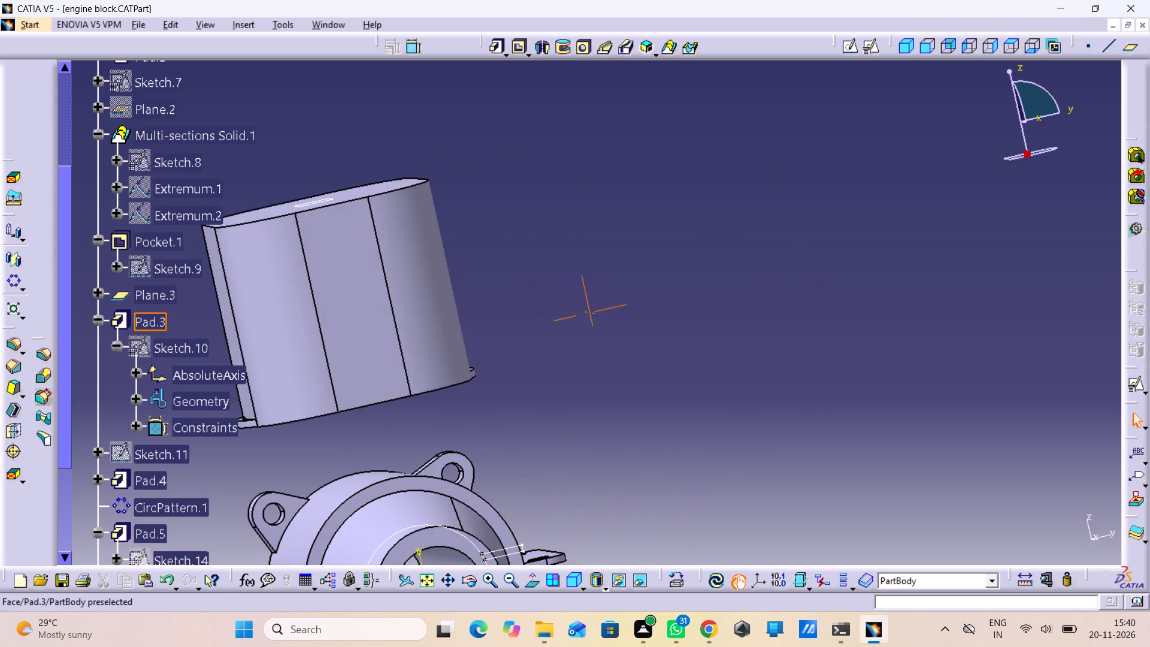
pyautogui.moveTo(409, 331); pyautogui.dragTo(656, 172, button='middle')
pyautogui.moveTo(625, 343); pyautogui.dragTo(606, 317, button='middle')
pyautogui.moveTo(625, 343); pyautogui.dragTo(606, 317, button='right')
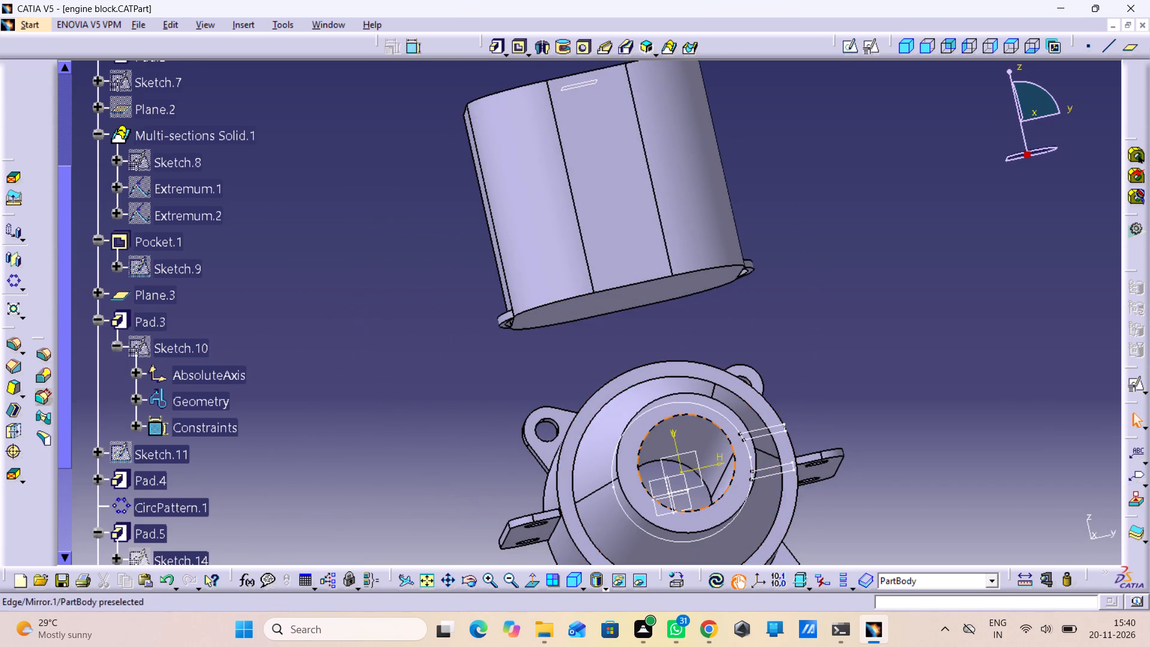
pyautogui.moveTo(665, 421); pyautogui.dragTo(642, 314, button='middle')
pyautogui.scroll(-1, 668, 422)
pyautogui.moveTo(670, 424); pyautogui.dragTo(662, 382, button='right')
pyautogui.moveTo(640, 313); pyautogui.dragTo(520, 8, button='middle')
pyautogui.moveTo(628, 120); pyautogui.dragTo(637, 162, button='middle')
pyautogui.moveTo(637, 140); pyautogui.dragTo(637, 162, button='right')
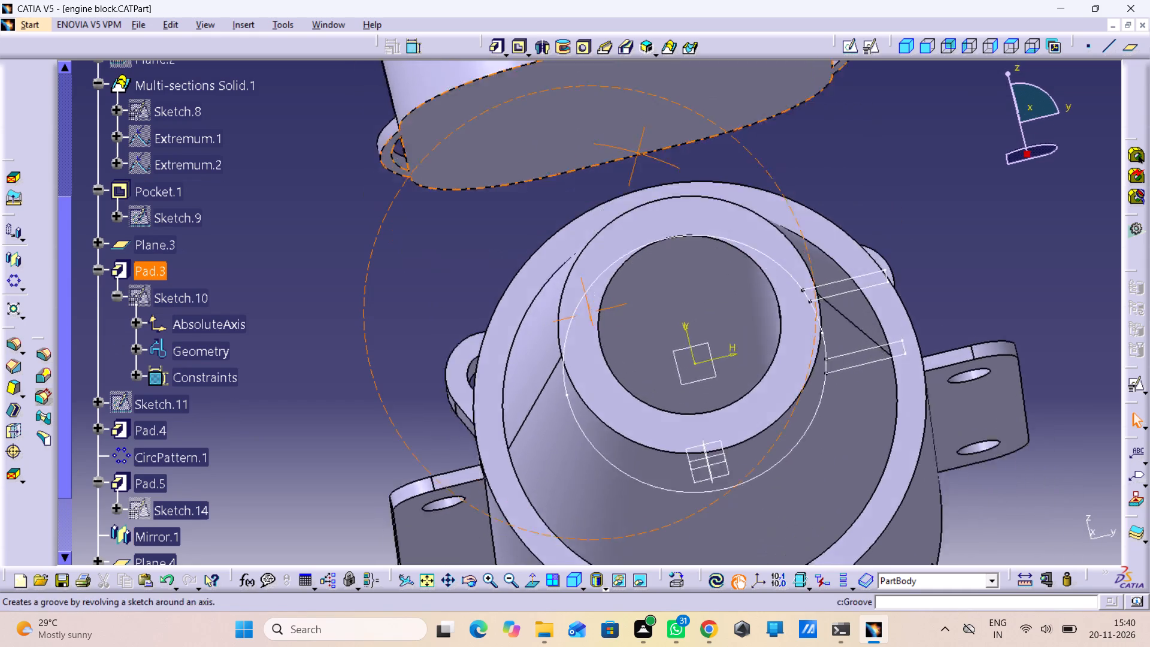
pyautogui.moveTo(637, 162); pyautogui.dragTo(562, 276, button='middle')
pyautogui.moveTo(637, 162); pyautogui.dragTo(562, 277, button='right')
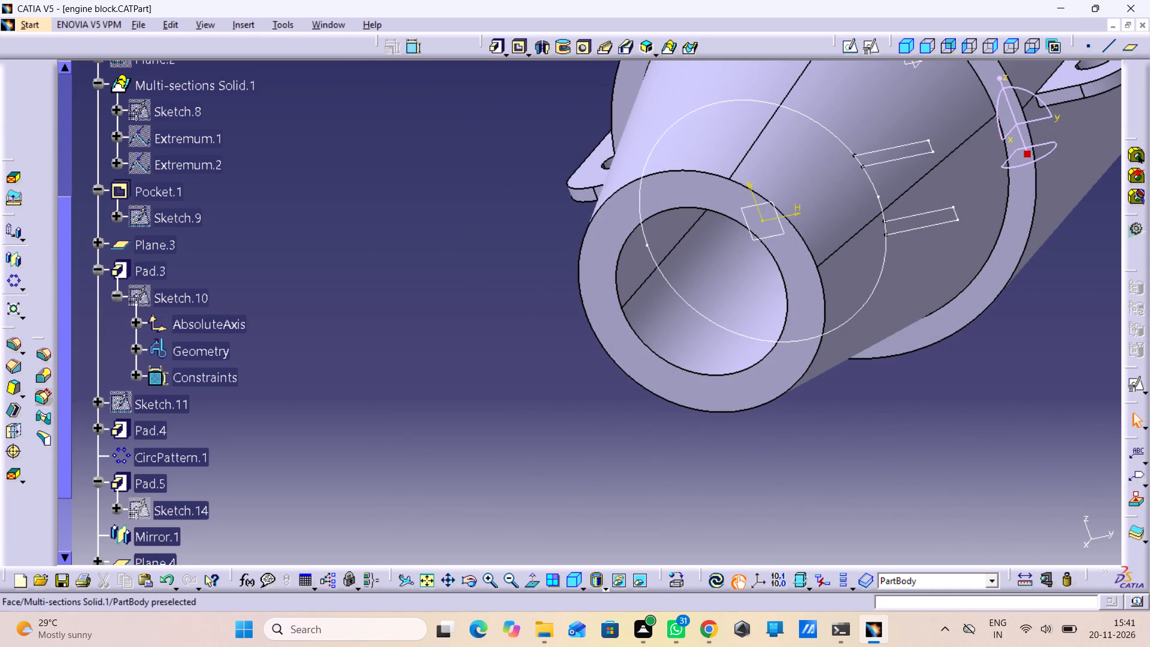
pyautogui.scroll(-5, 140, 425)
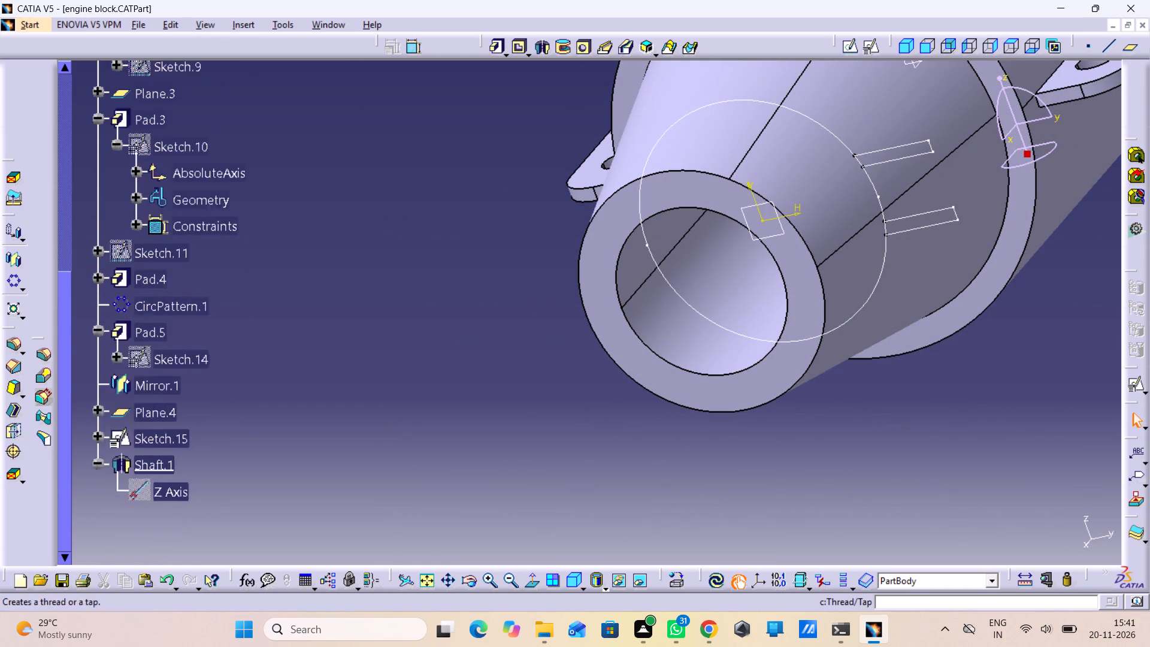
pyautogui.scroll(-2, 143, 437)
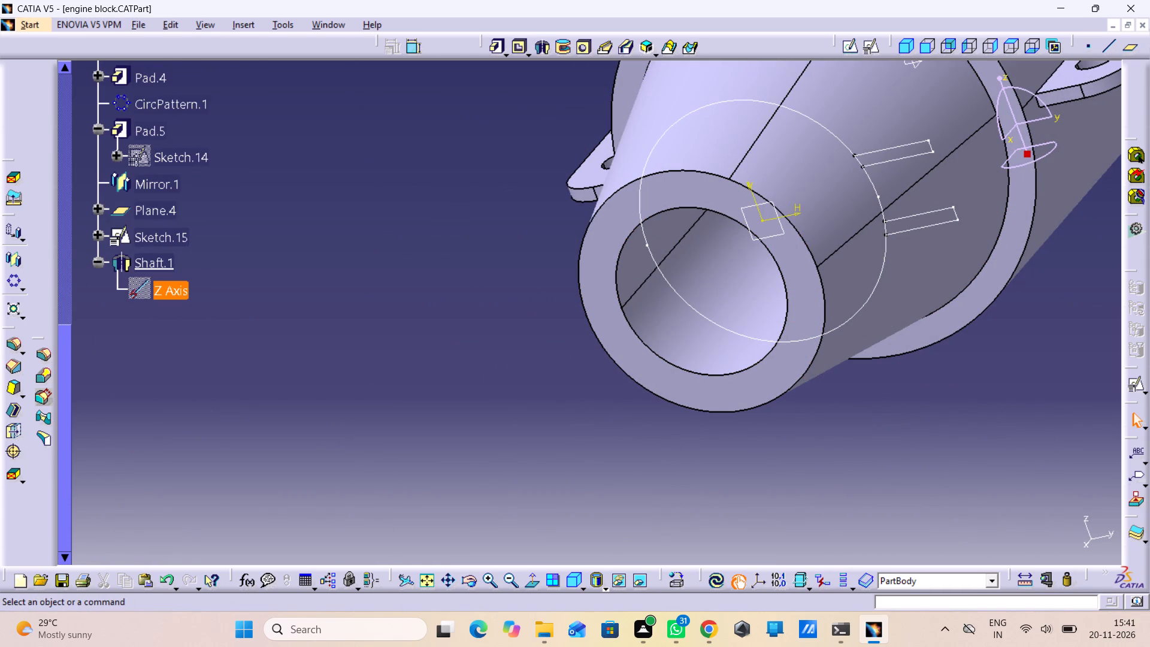
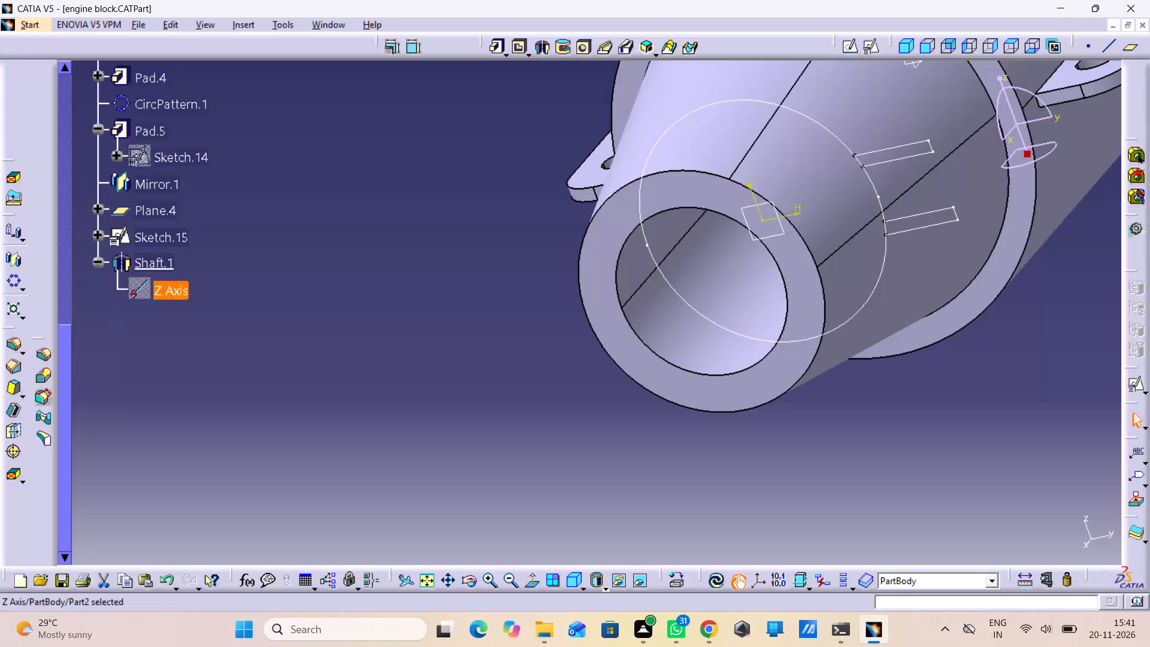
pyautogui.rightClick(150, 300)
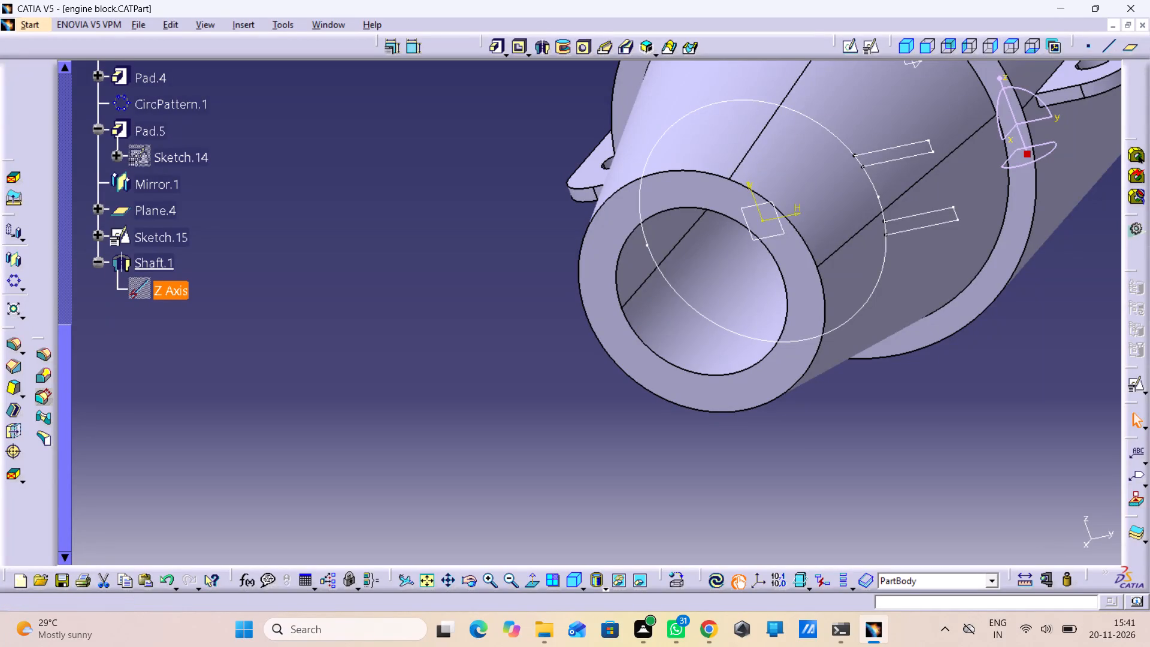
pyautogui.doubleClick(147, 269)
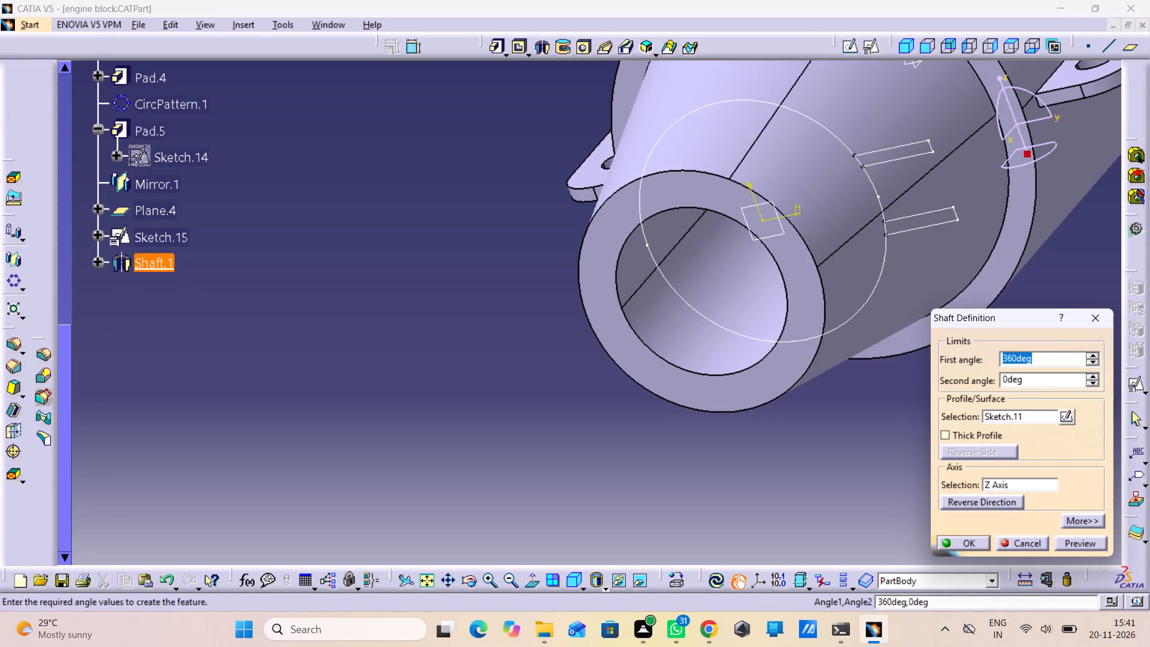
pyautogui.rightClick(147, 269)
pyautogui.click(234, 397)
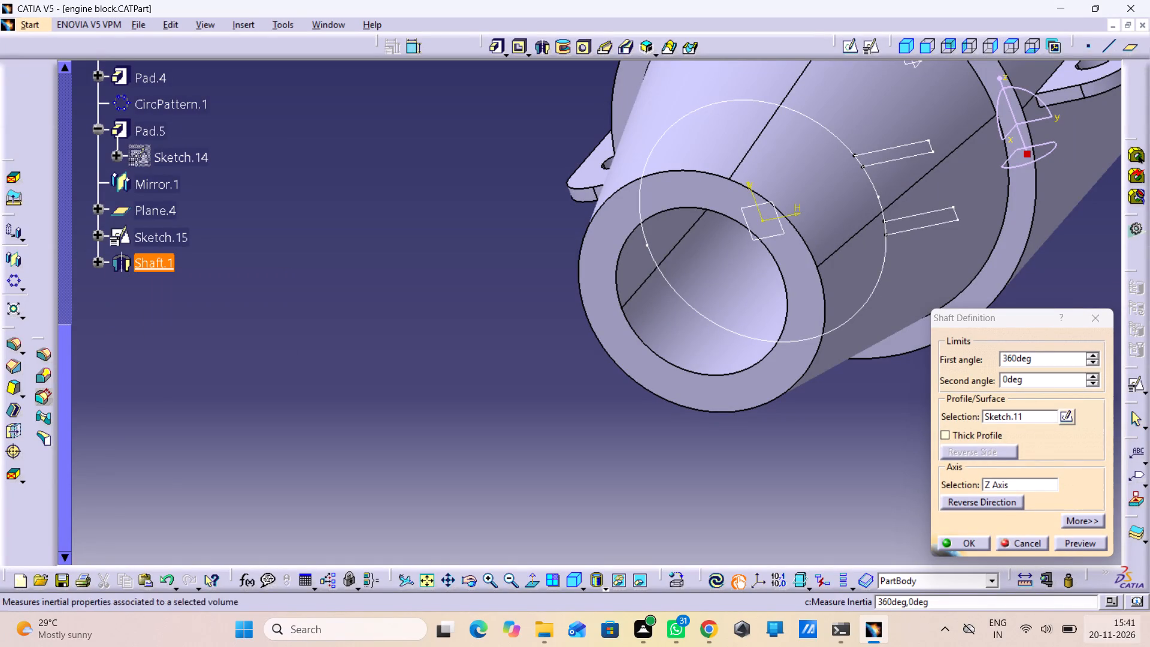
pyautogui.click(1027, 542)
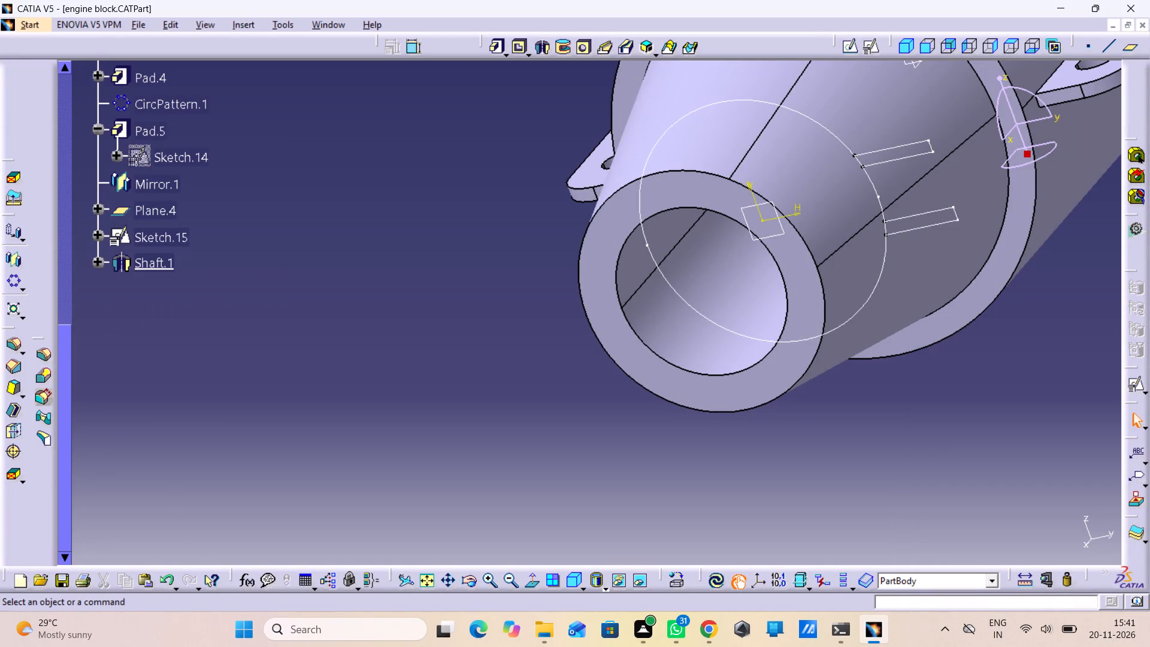
# Delete the Shaft.1 feature from the engine block along with its aggregated elements, without deleting its exclusive parents.
pyautogui.rightClick(153, 264)
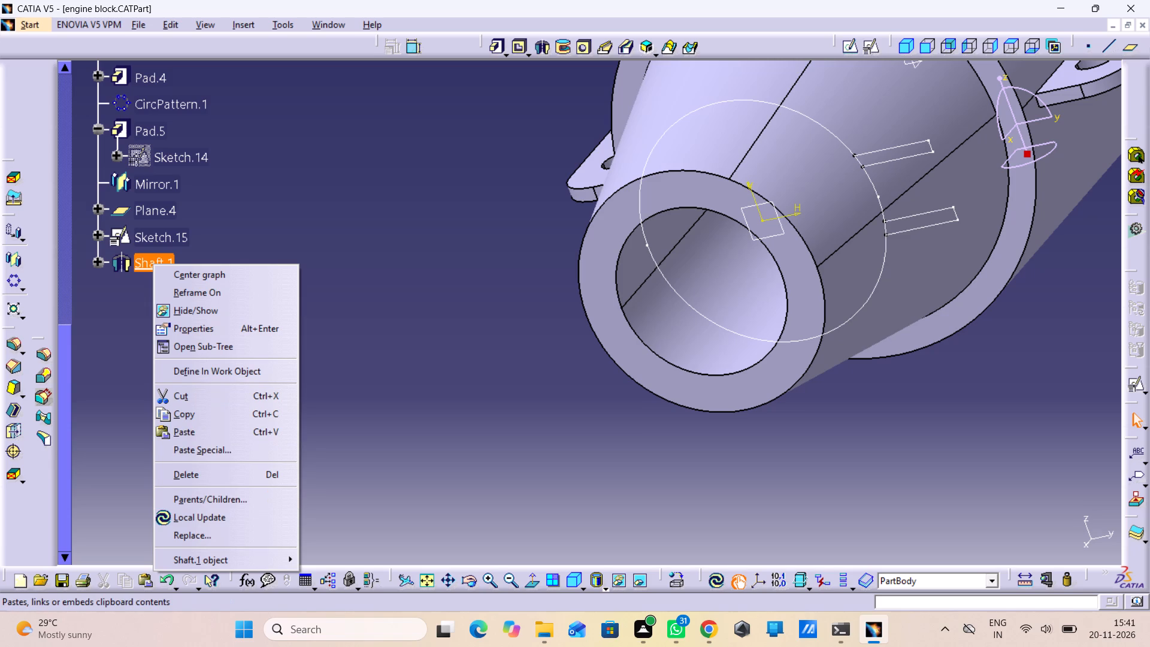
pyautogui.click(231, 472)
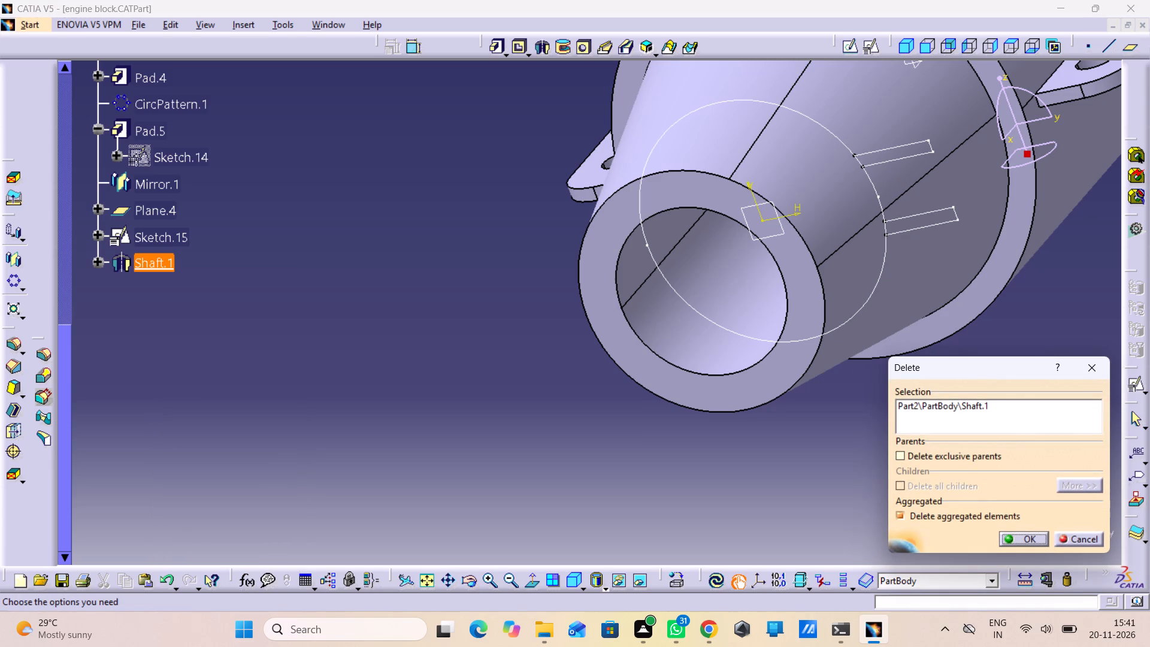
pyautogui.click(1016, 539)
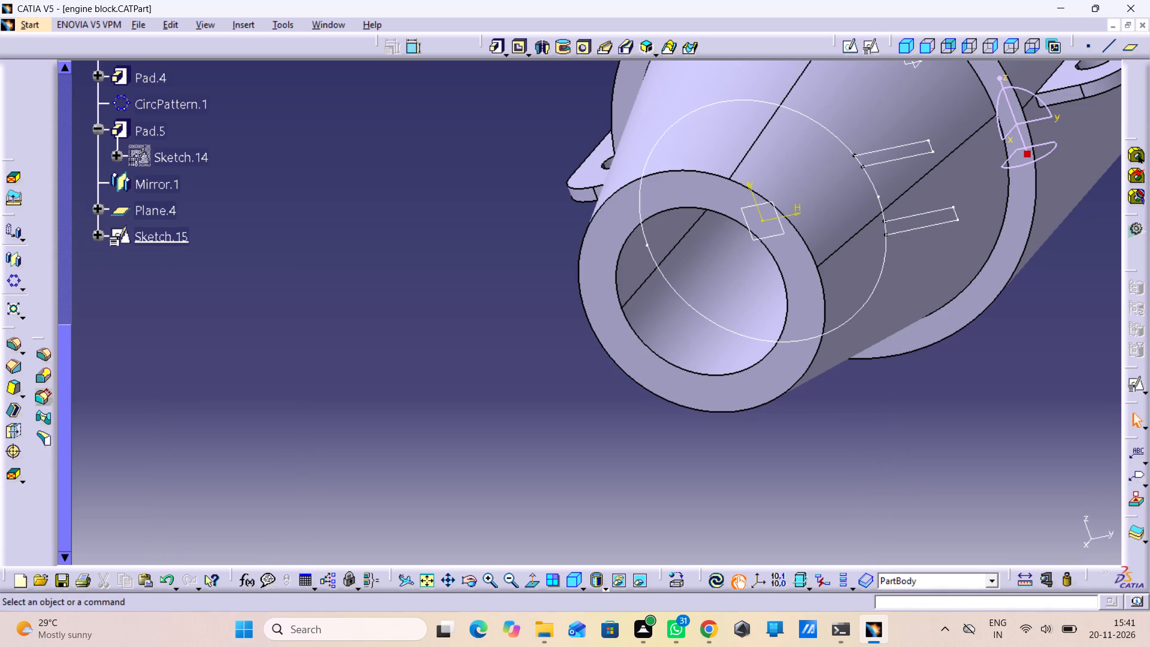
# Open Sketch.15, the profile with the circle and two narrow rectangles at the conical end, for editing.
pyautogui.doubleClick(154, 244)
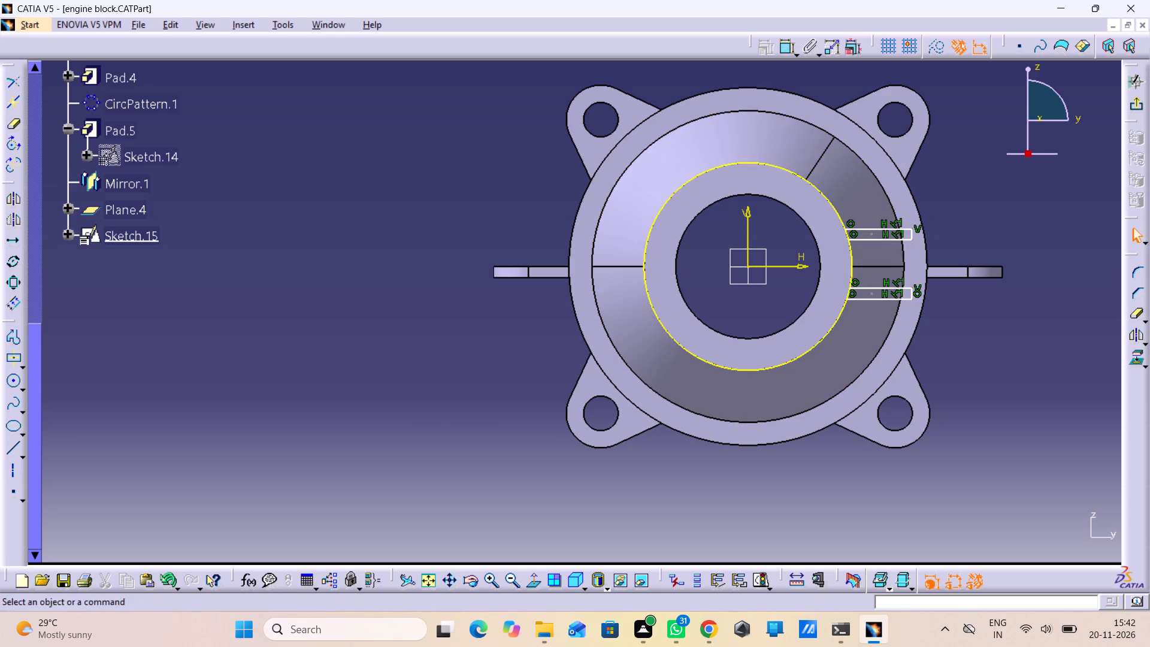
pyautogui.moveTo(246, 402); pyautogui.dragTo(104, 372, button='middle')
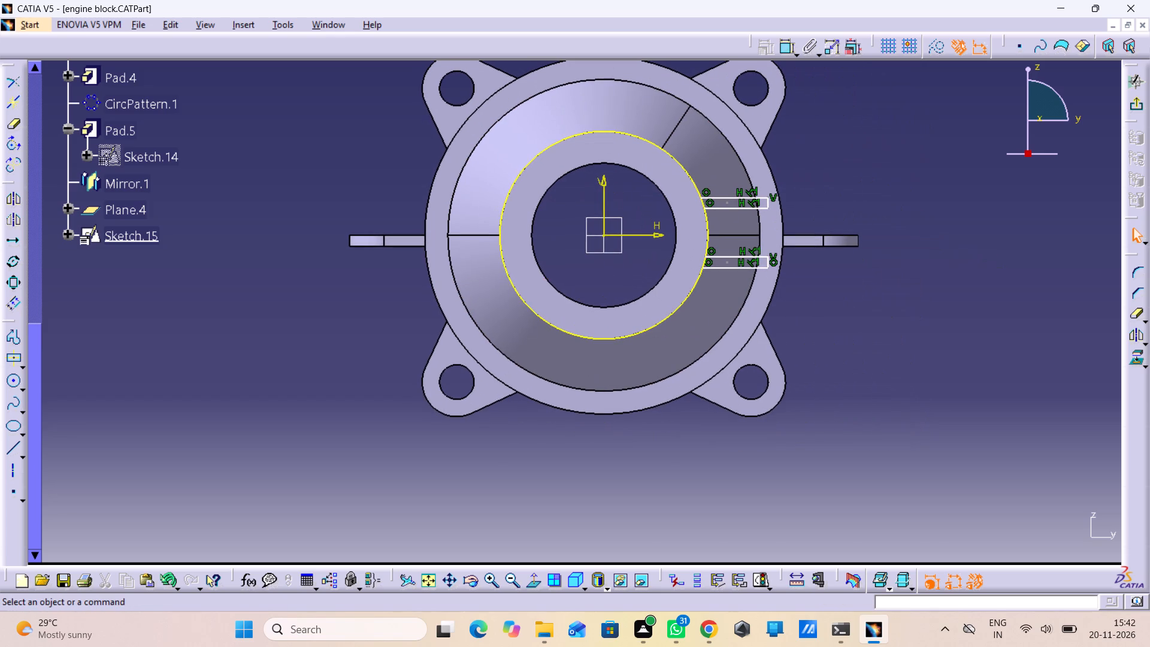
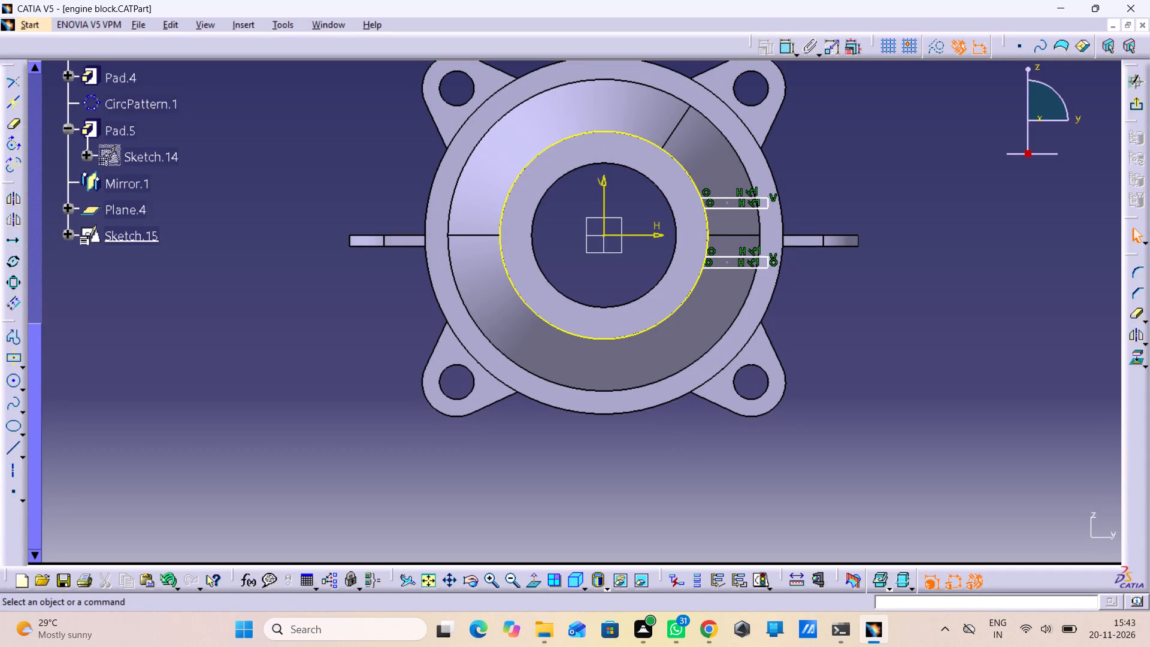
# Inspect how the Sketch.15 circle and two narrow rectangles sit against the engine block's conical end from an oblique angle.
pyautogui.moveTo(878, 337); pyautogui.dragTo(817, 358, button='middle')
pyautogui.moveTo(878, 337); pyautogui.dragTo(817, 358, button='right')
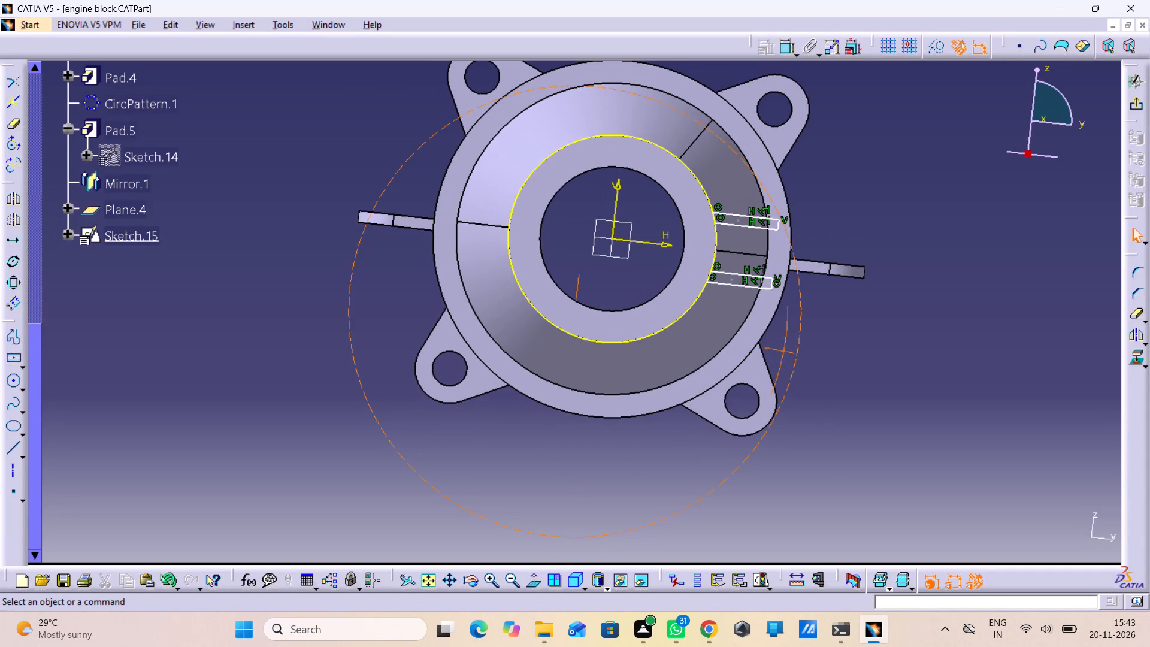
pyautogui.moveTo(817, 358); pyautogui.dragTo(816, 306, button='right')
pyautogui.moveTo(817, 358); pyautogui.dragTo(816, 306, button='middle')
pyautogui.scroll(1, 924, 213)
pyautogui.moveTo(915, 206); pyautogui.dragTo(903, 189, button='middle')
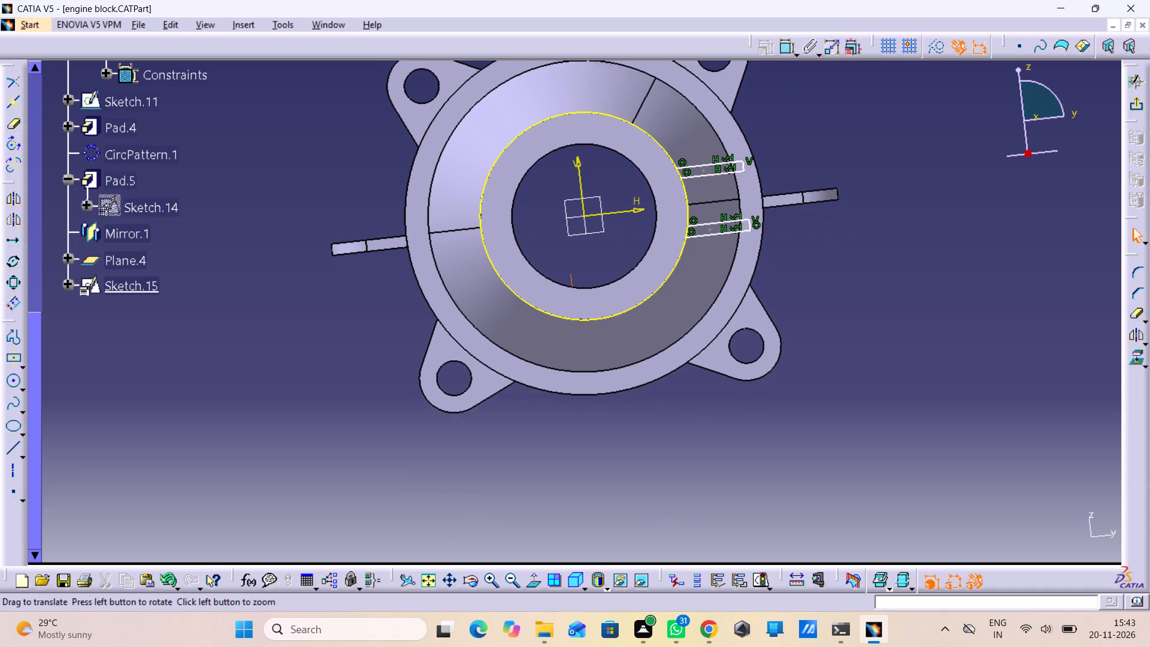
pyautogui.moveTo(903, 189); pyautogui.dragTo(892, 189, button='middle')
pyautogui.moveTo(885, 189); pyautogui.dragTo(665, 270, button='middle')
pyautogui.moveTo(885, 189); pyautogui.dragTo(665, 270, button='right')
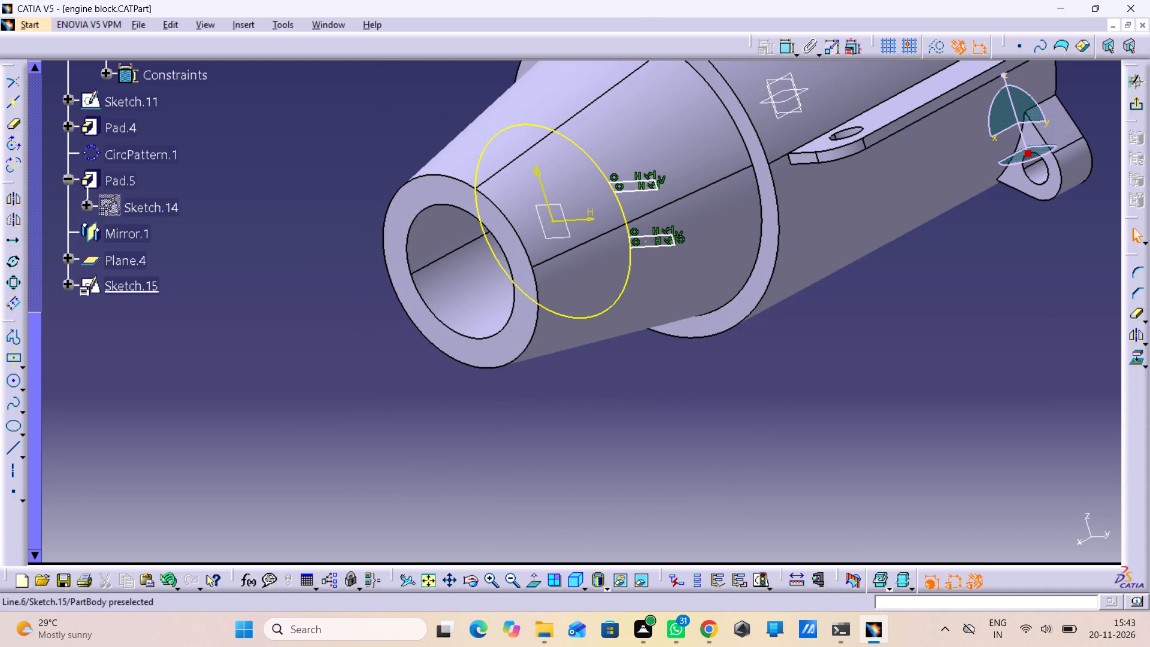
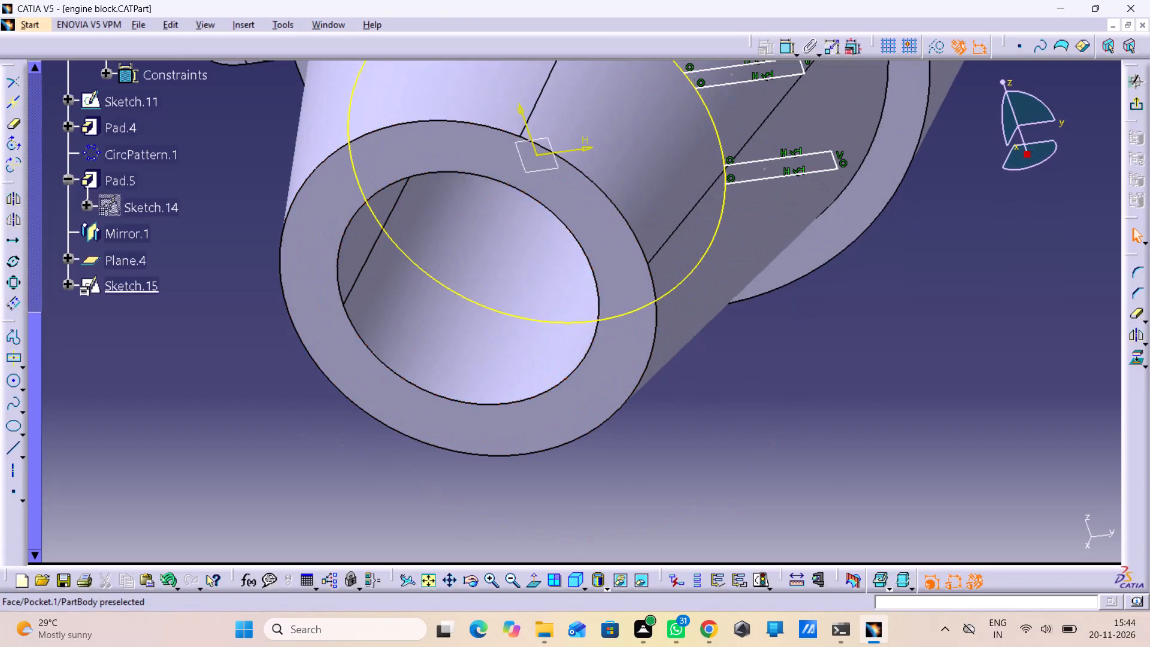
# Examine the Sketch.15 circle and two narrow rectangles against the cone's outer wall and the larger flange behind it.
pyautogui.moveTo(706, 403); pyautogui.dragTo(652, 380, button='middle')
pyautogui.moveTo(706, 403); pyautogui.dragTo(652, 380, button='right')
pyautogui.moveTo(652, 381); pyautogui.dragTo(668, 412, button='middle')
pyautogui.rightClick(652, 381)
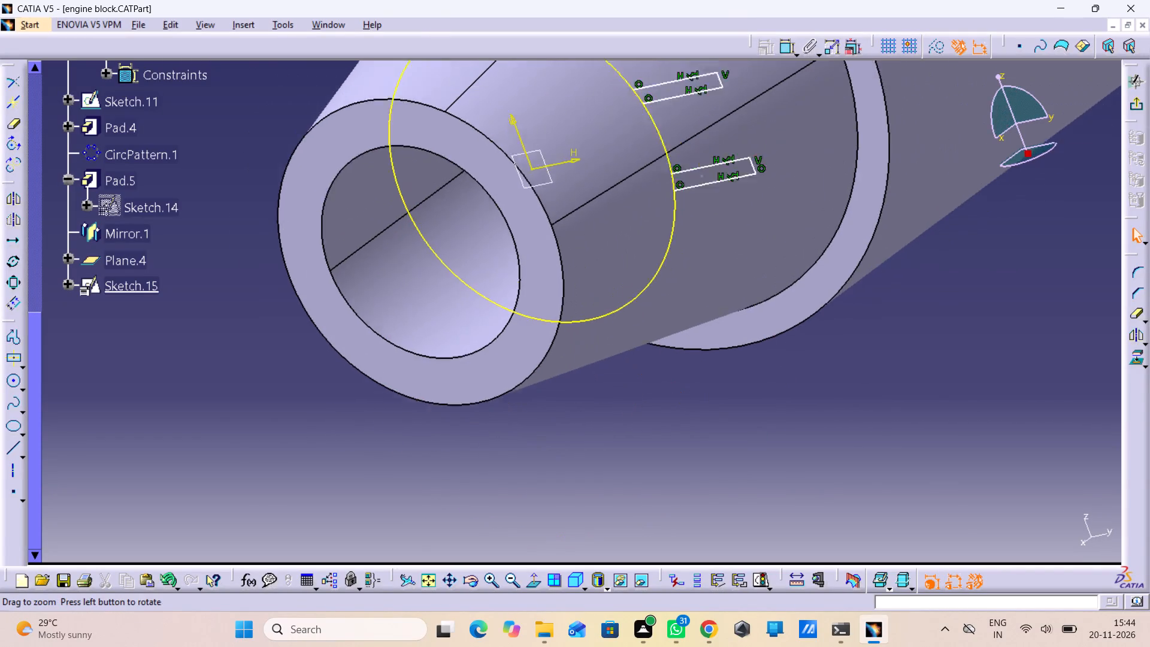
pyautogui.moveTo(668, 412); pyautogui.dragTo(685, 437, button='middle')
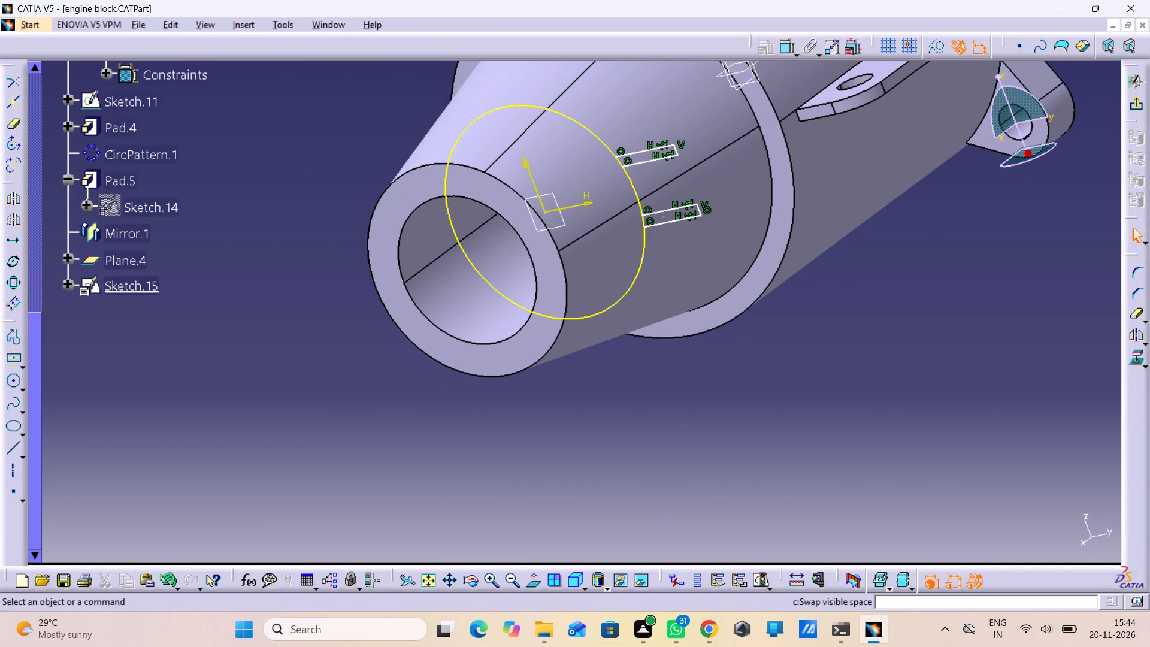
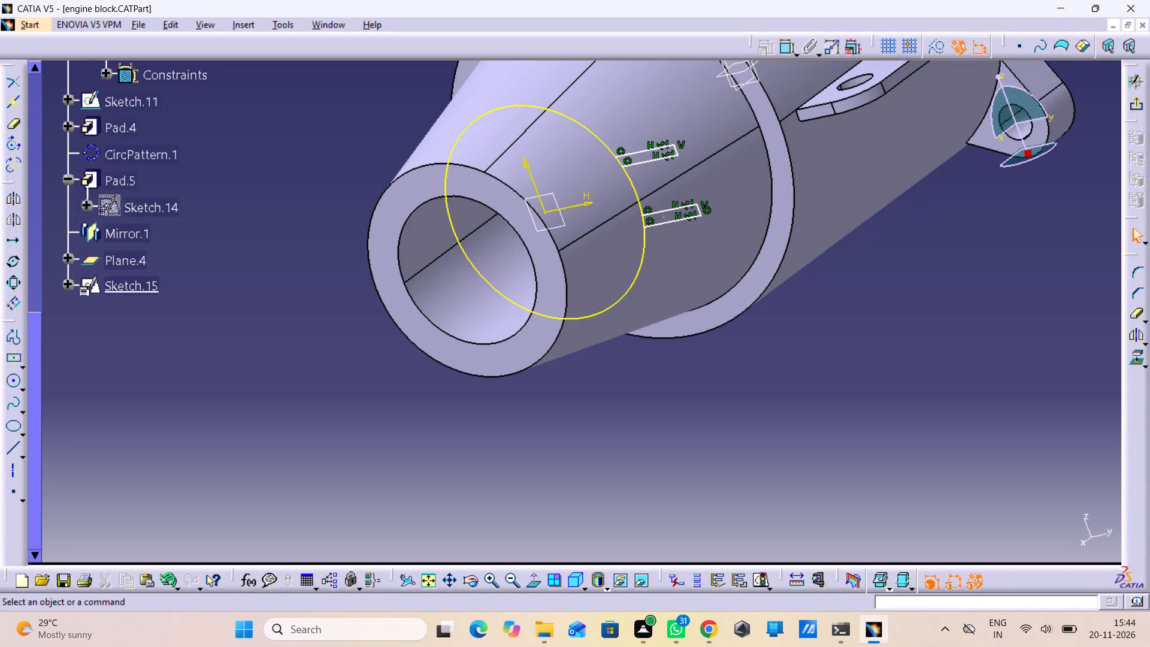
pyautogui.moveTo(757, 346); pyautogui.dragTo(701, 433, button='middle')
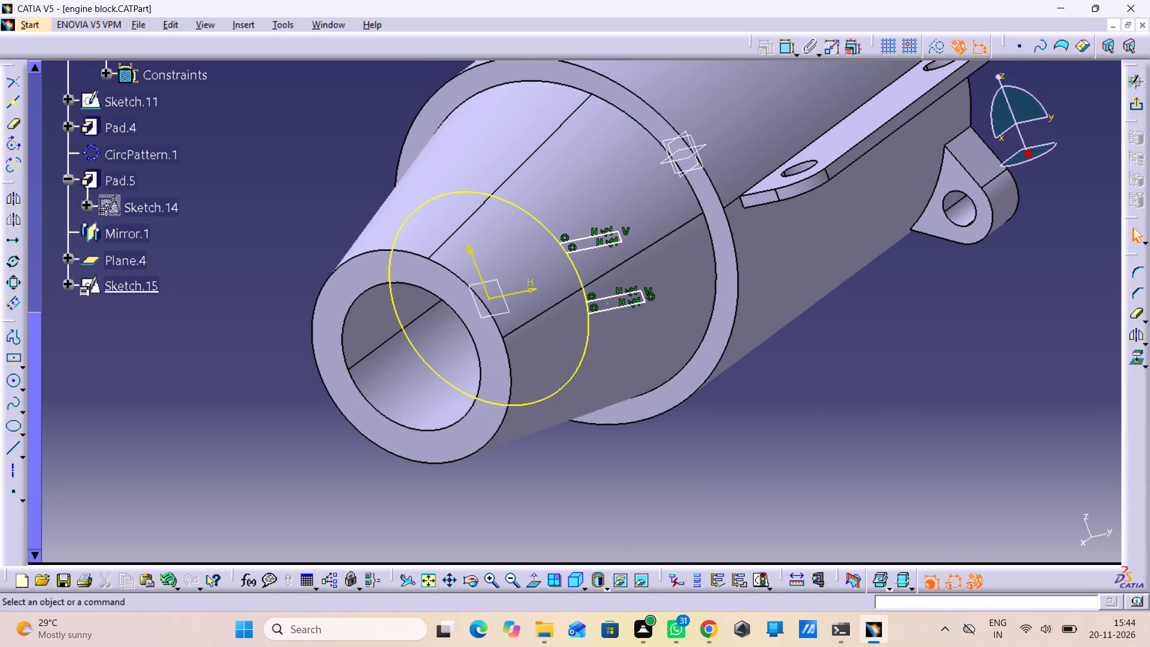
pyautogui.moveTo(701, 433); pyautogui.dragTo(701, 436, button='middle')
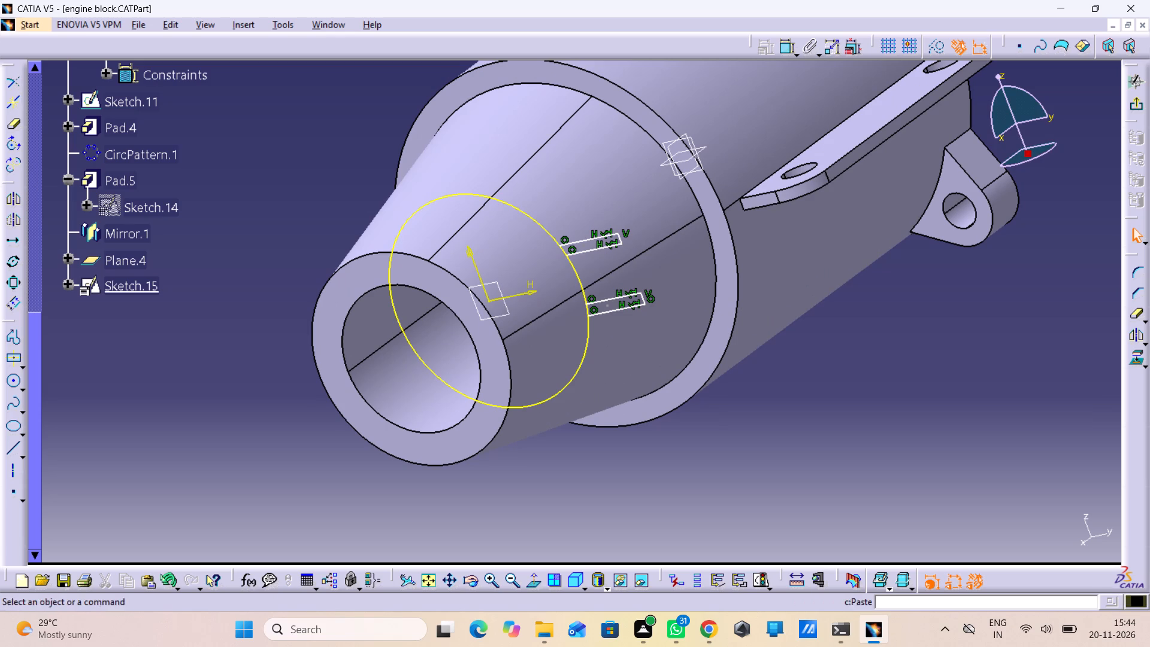
# Open the existing part housing.CATPart from the piston folder within the CATIA folder on the Desktop.
pyautogui.click(46, 583)
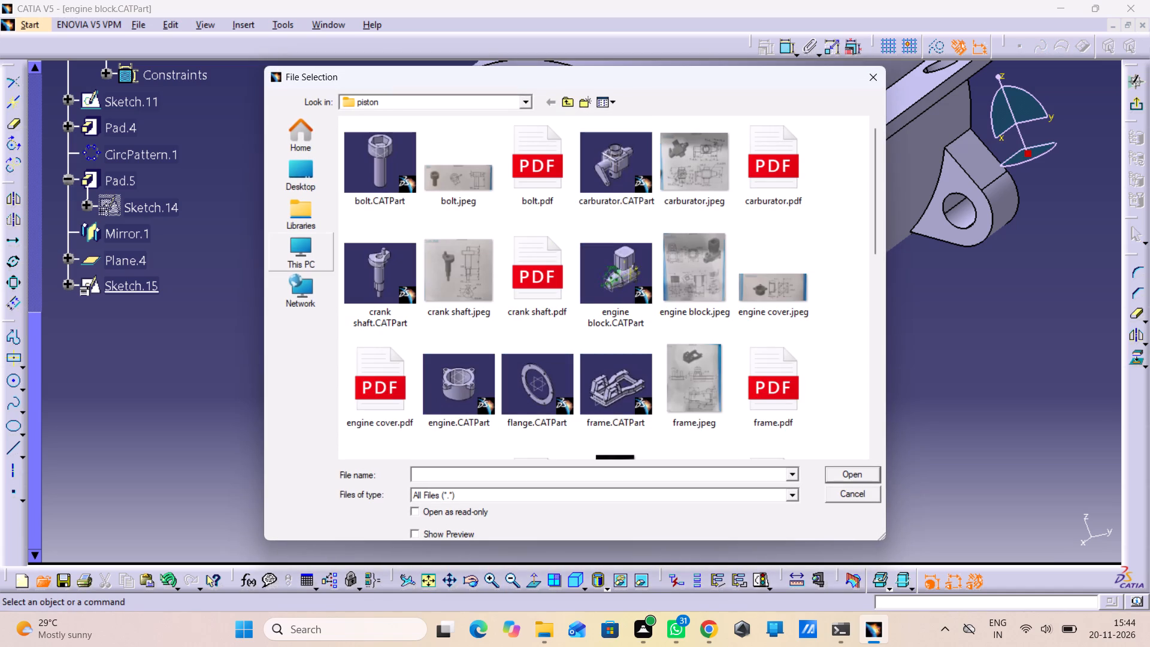
pyautogui.click(295, 161)
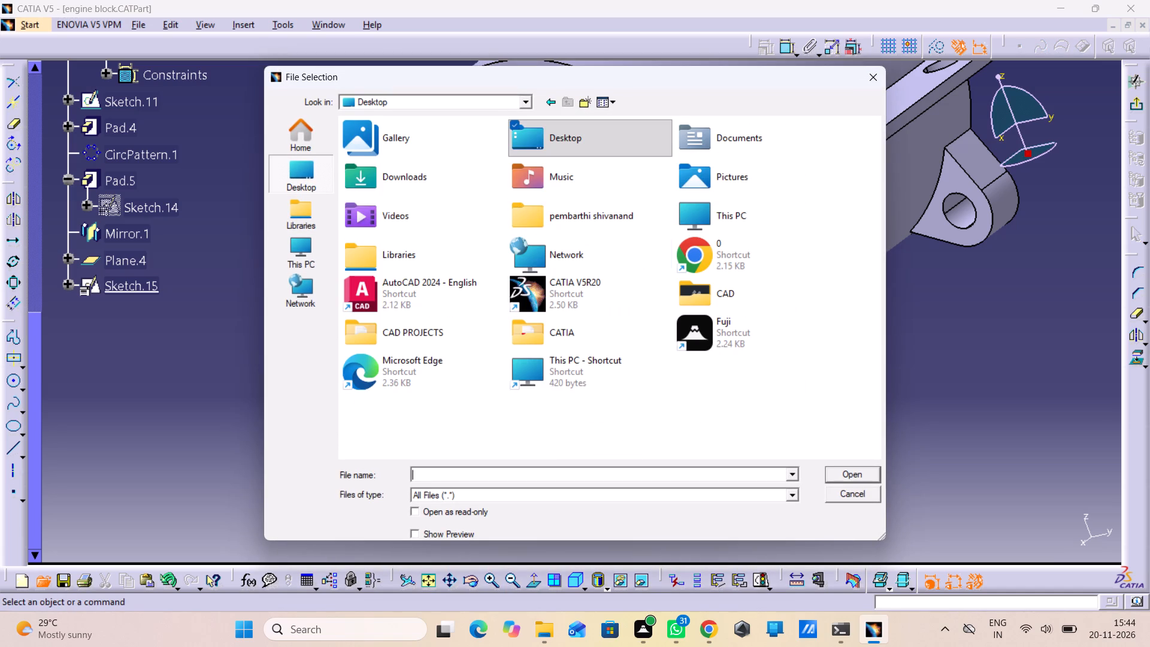
pyautogui.click(528, 336)
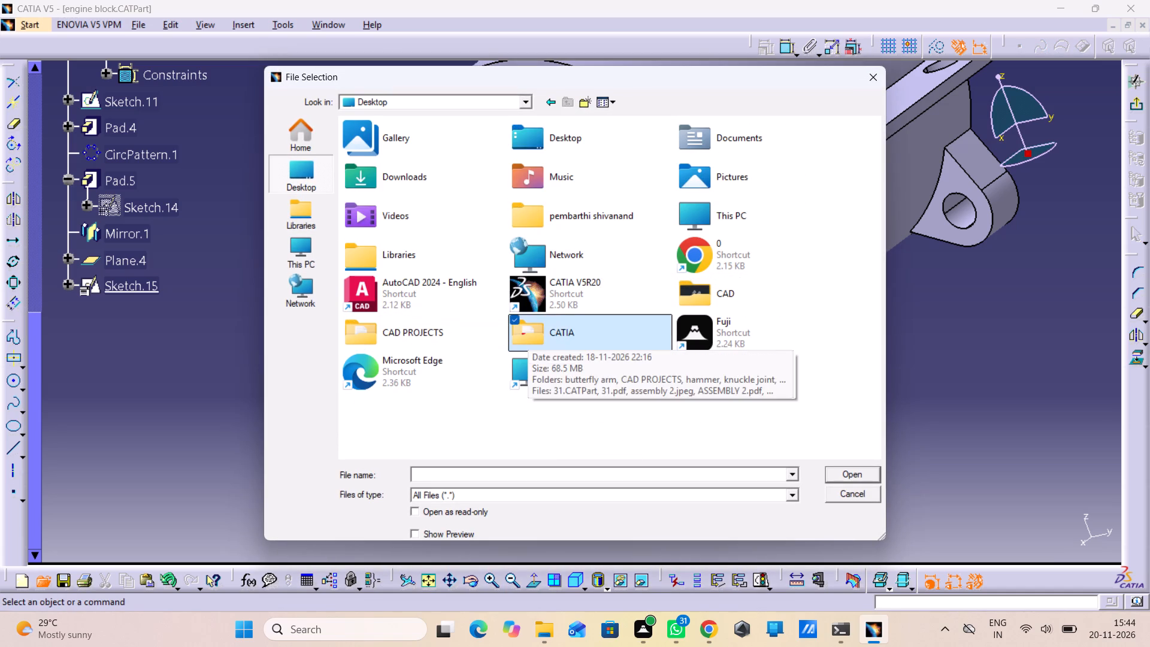
pyautogui.doubleClick(528, 335)
pyautogui.scroll(-1, 574, 271)
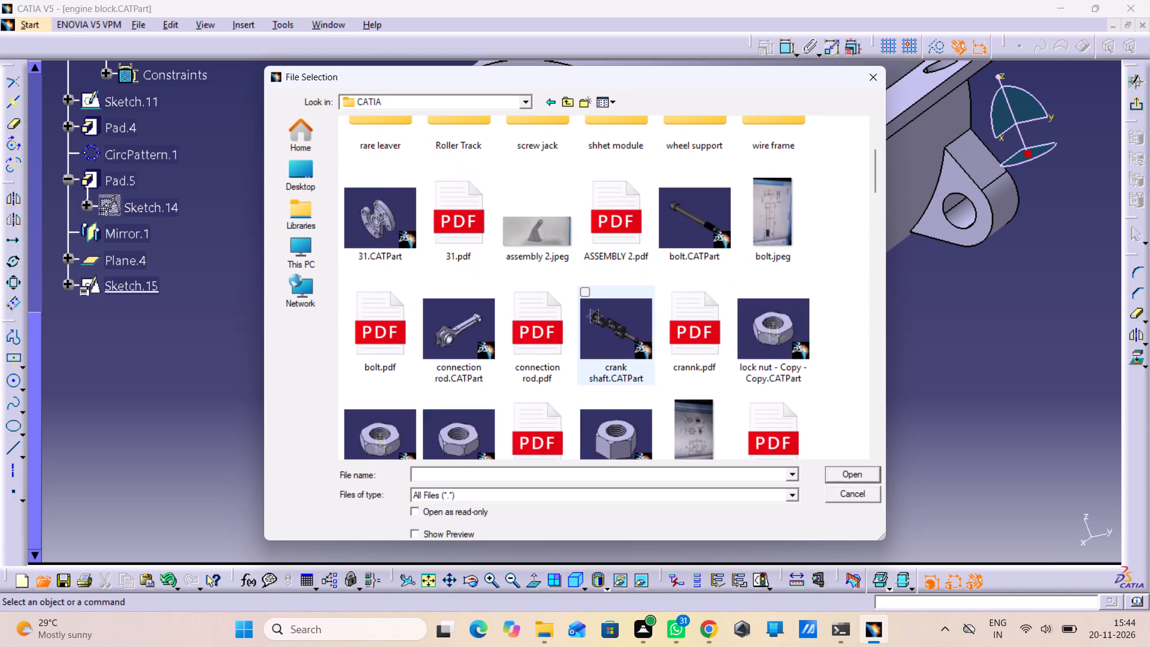
pyautogui.scroll(-3, 601, 286)
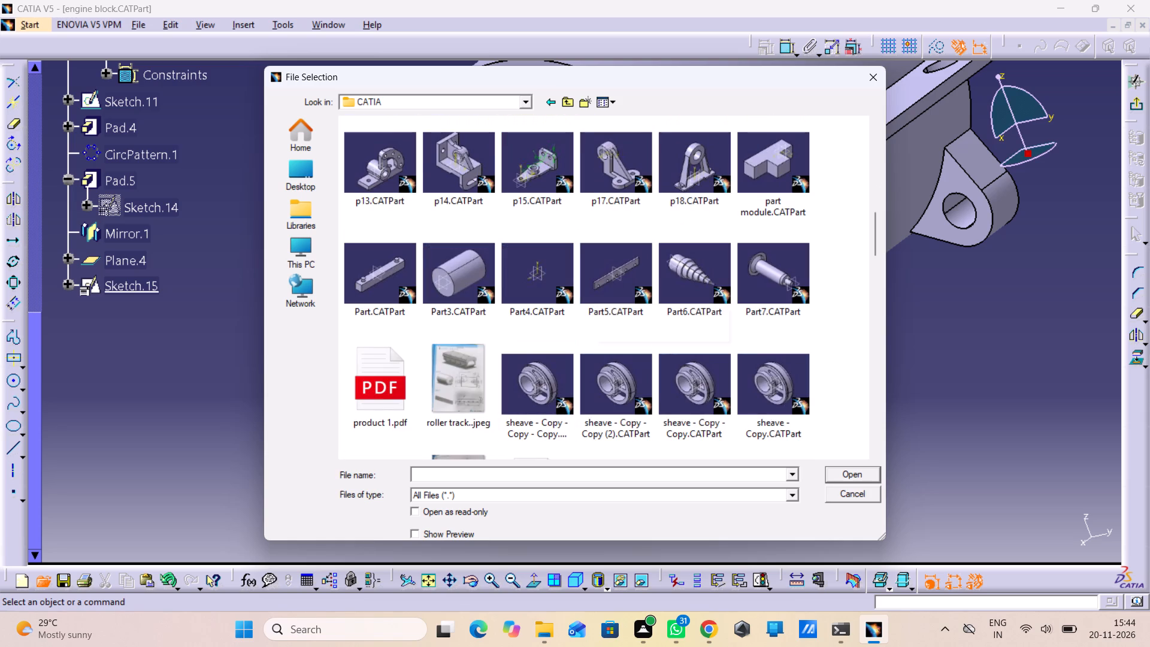
pyautogui.click(470, 474)
pyautogui.write('ho')
pyautogui.write('us')
pyautogui.scroll(-4, 451, 307)
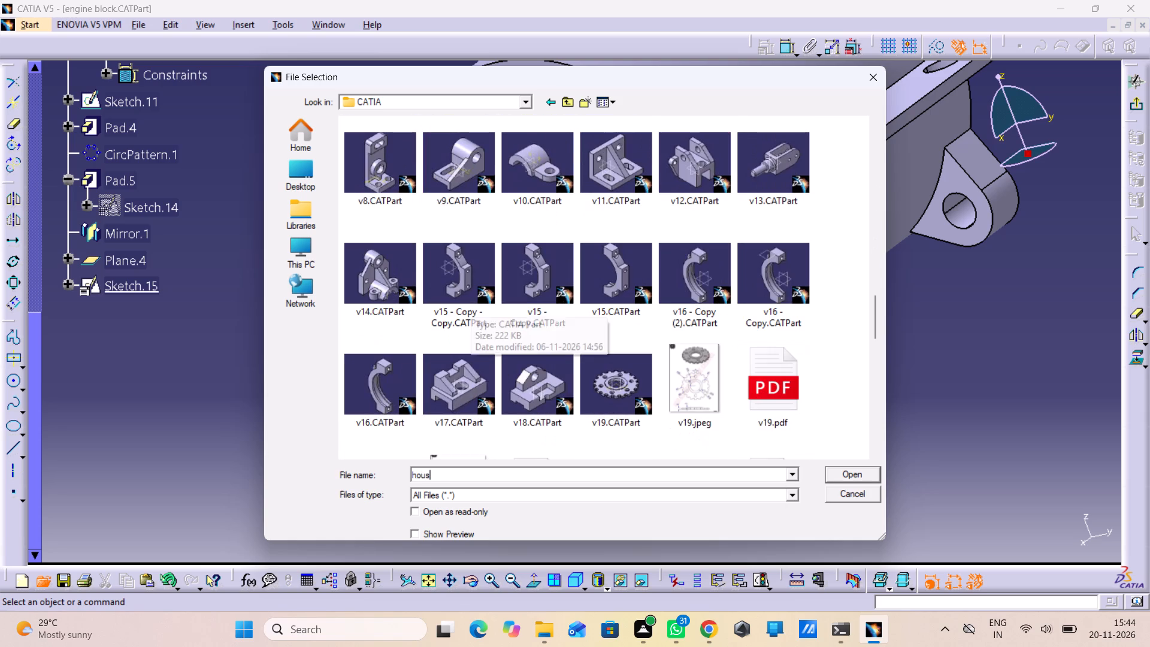
pyautogui.scroll(5, 610, 380)
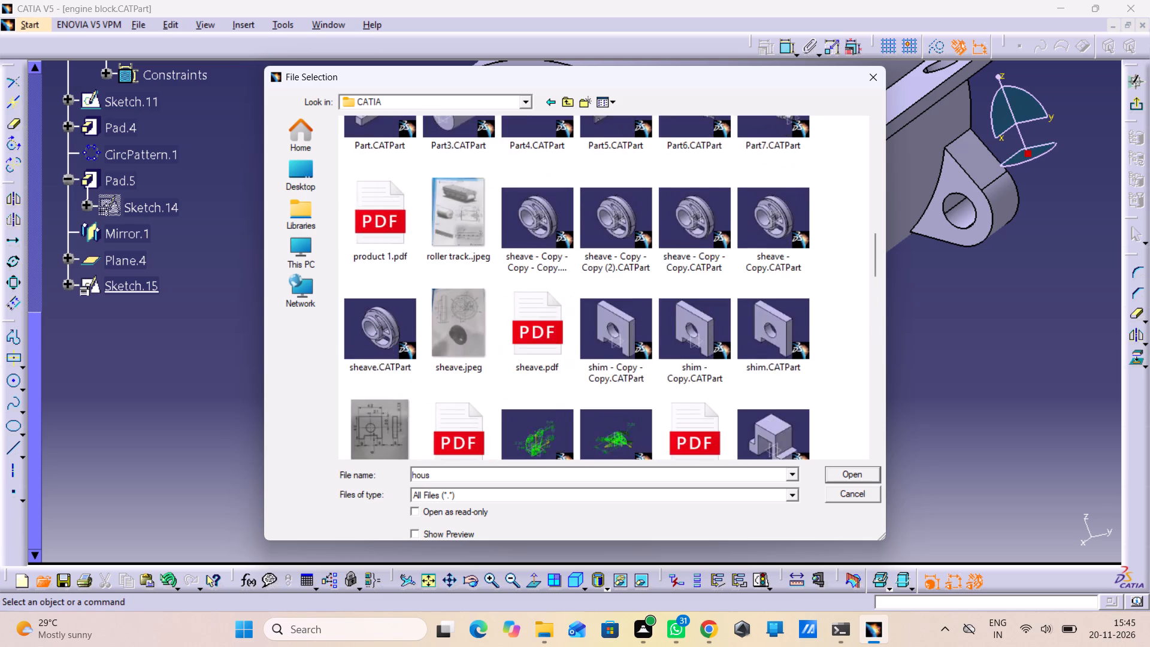
pyautogui.scroll(7, 610, 380)
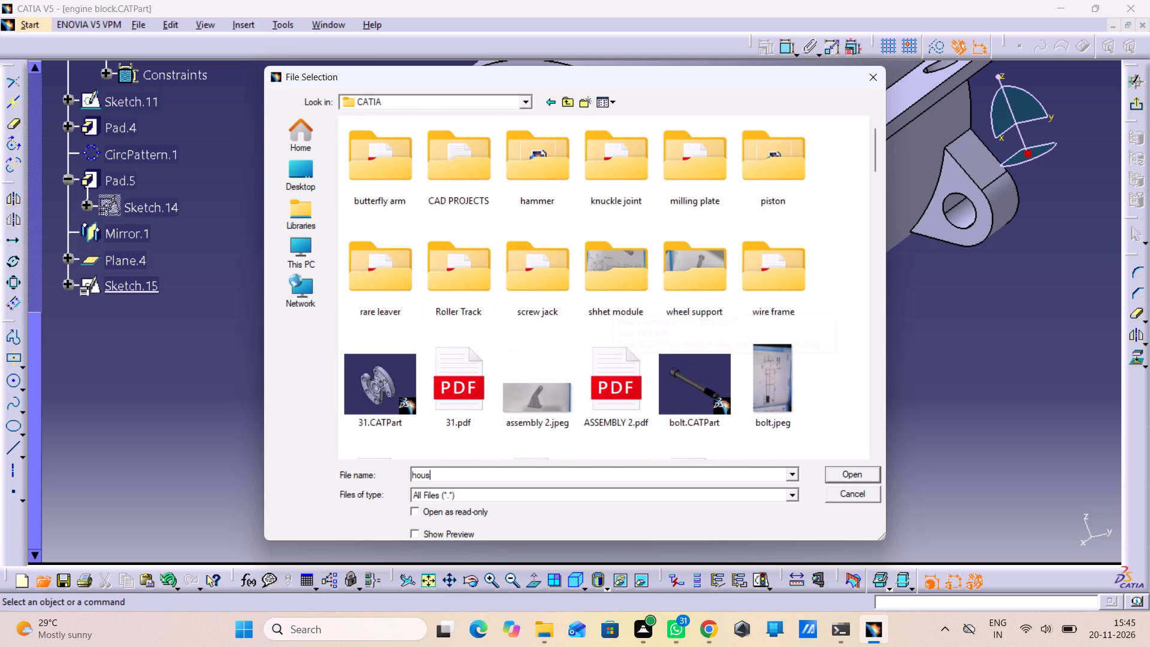
pyautogui.doubleClick(749, 182)
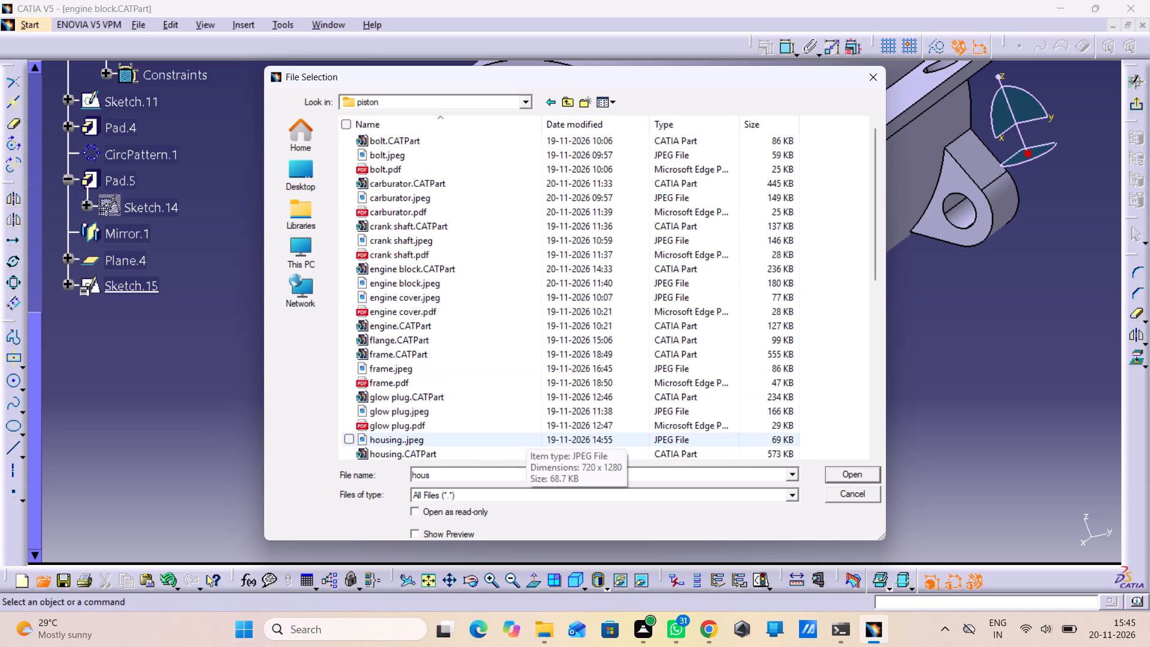
pyautogui.click(450, 458)
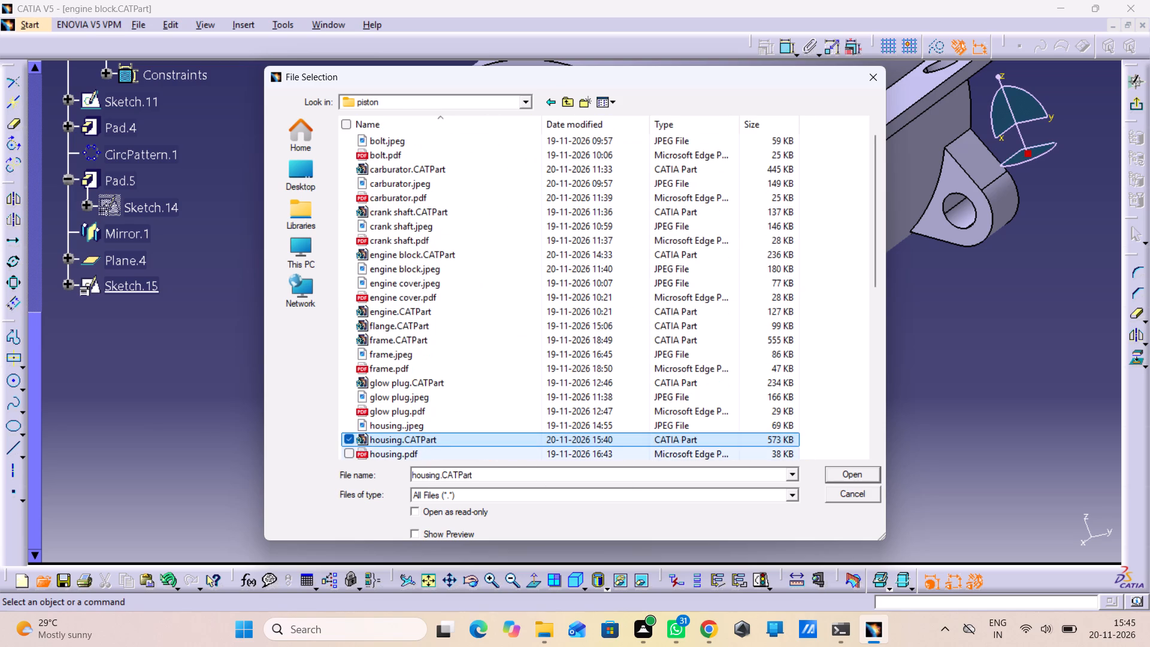
pyautogui.doubleClick(447, 439)
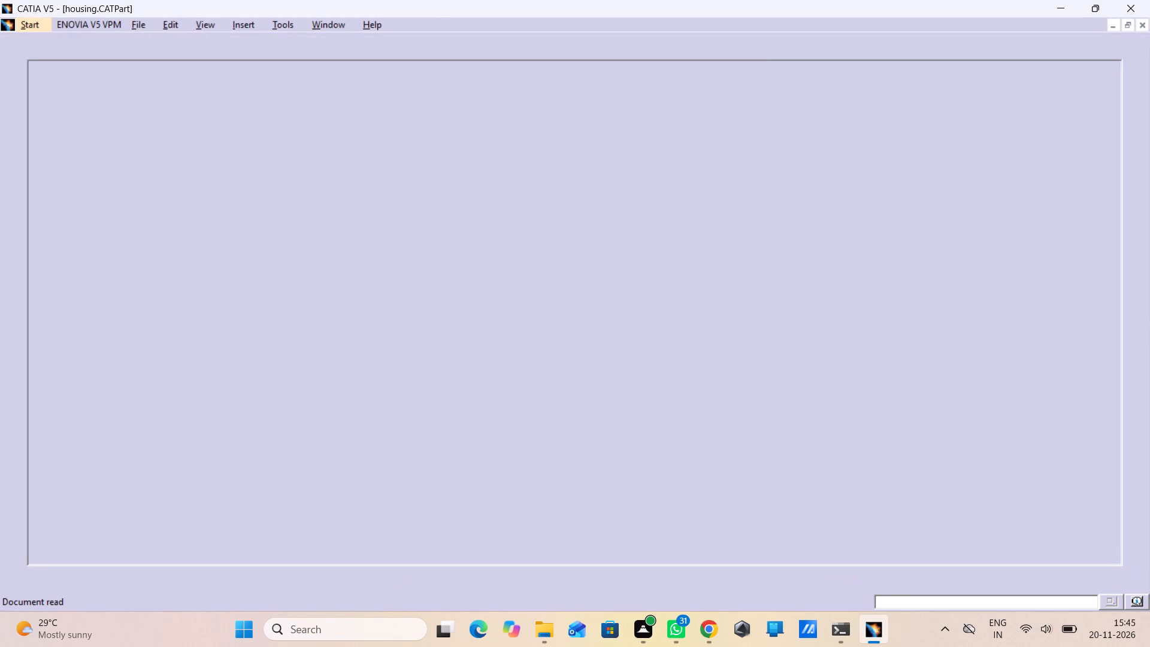
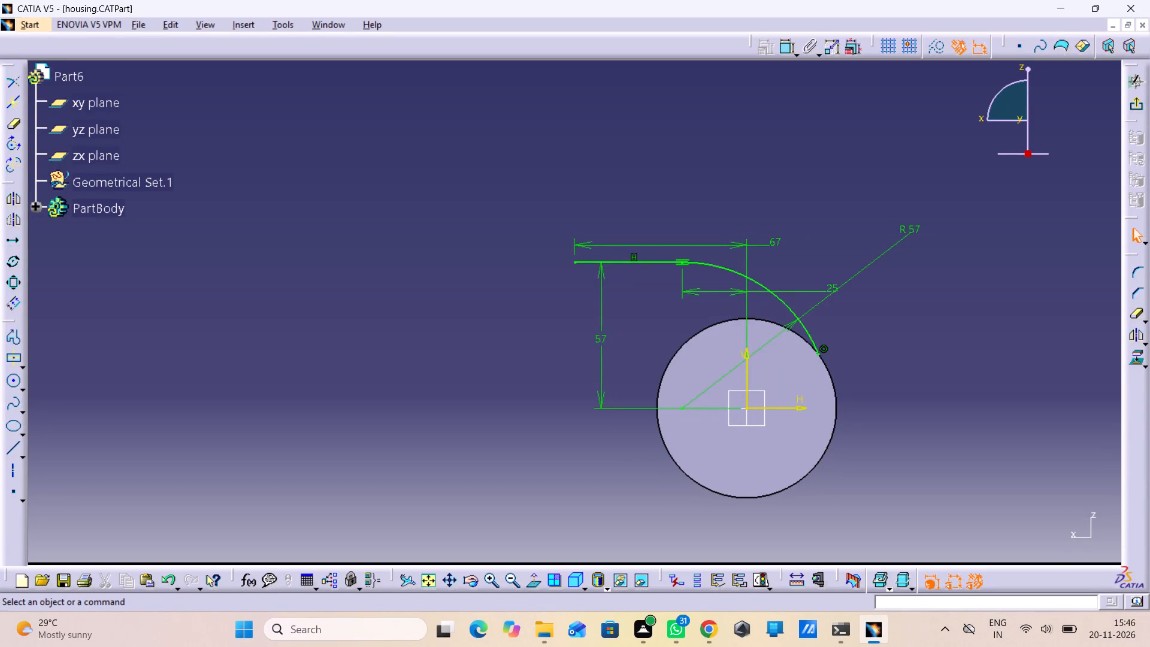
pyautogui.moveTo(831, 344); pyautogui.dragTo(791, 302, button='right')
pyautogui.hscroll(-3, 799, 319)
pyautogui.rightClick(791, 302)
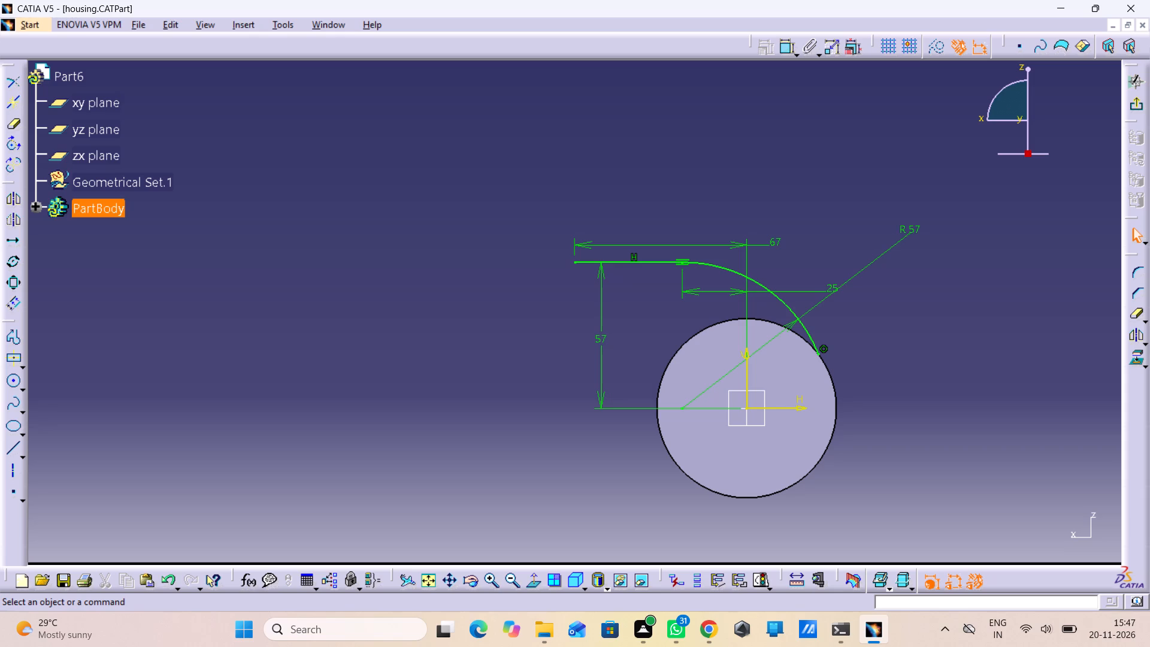
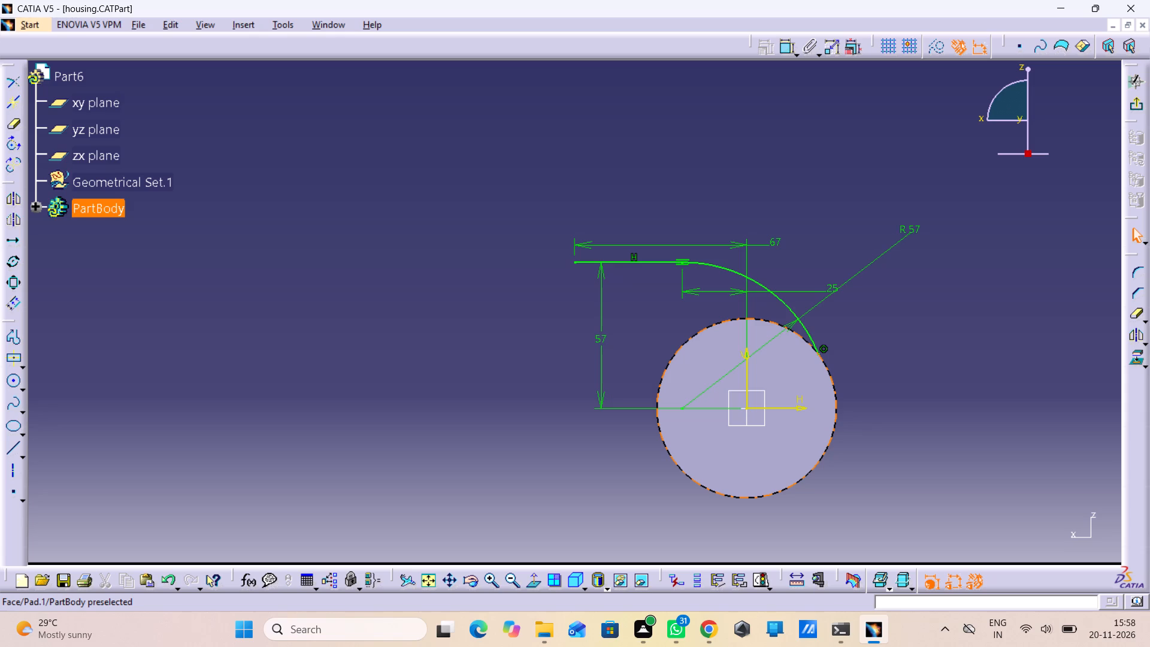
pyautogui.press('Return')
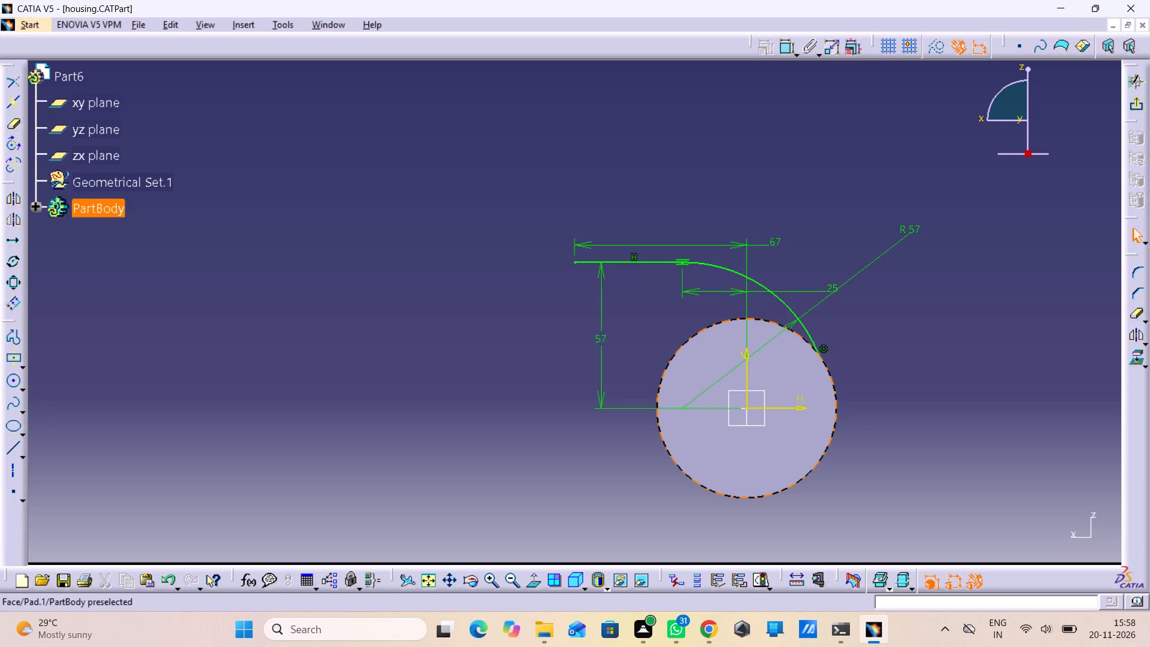
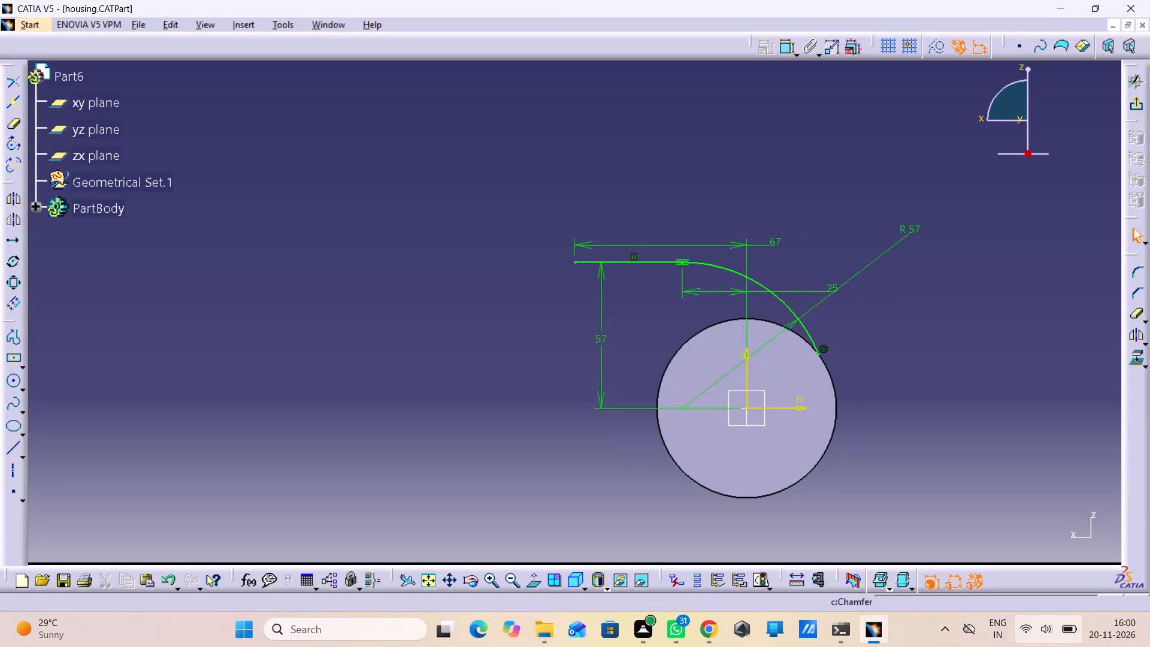
# Close the housing part and return to the engine block part.
pyautogui.click(648, 281)
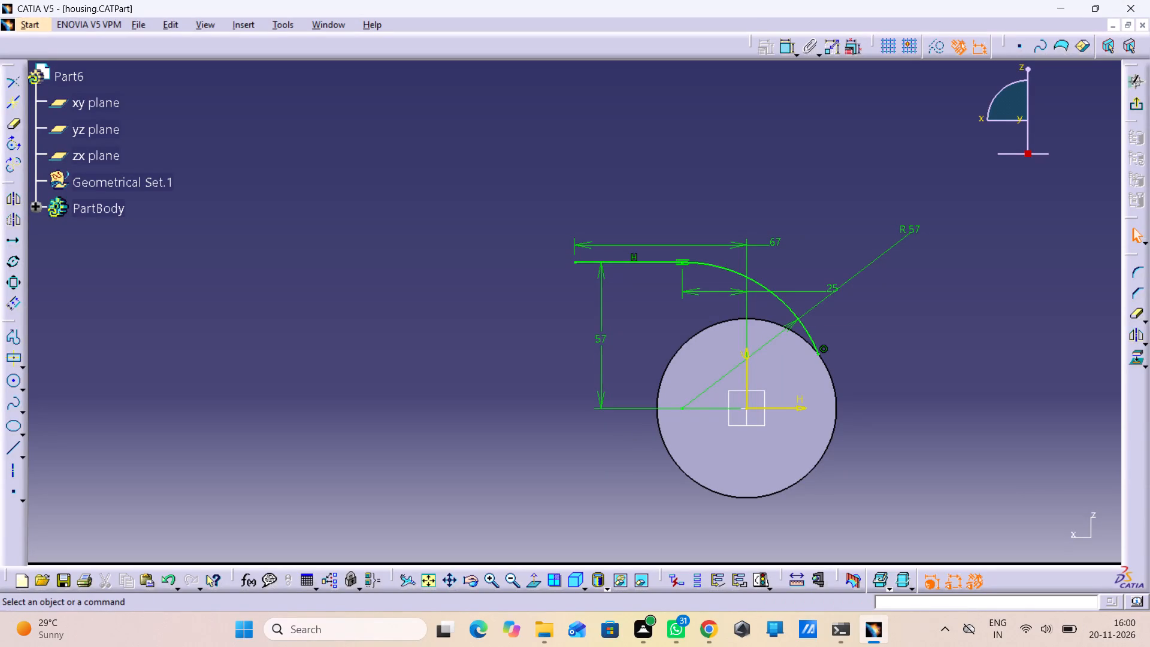
pyautogui.click(1147, 24)
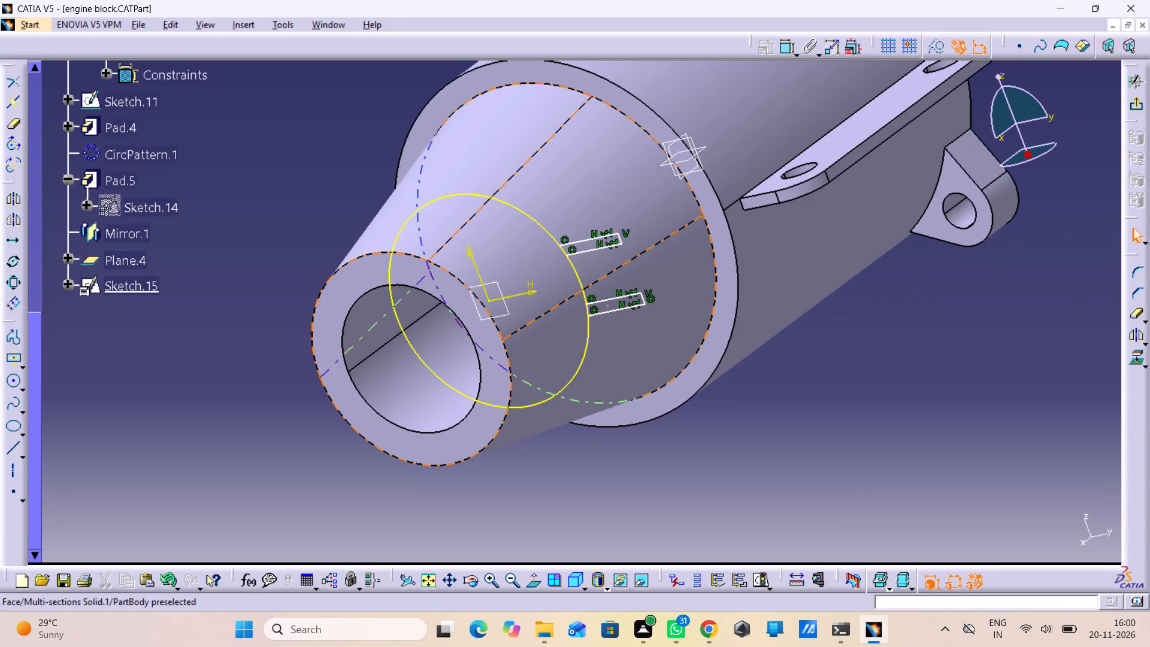
# Open Sketch.10 of Pad.3, examine its rounded profile against the engine block from several angles, and leave the sketch.
pyautogui.click(964, 398)
pyautogui.moveTo(936, 380); pyautogui.dragTo(948, 479, button='middle')
pyautogui.rightClick(936, 380)
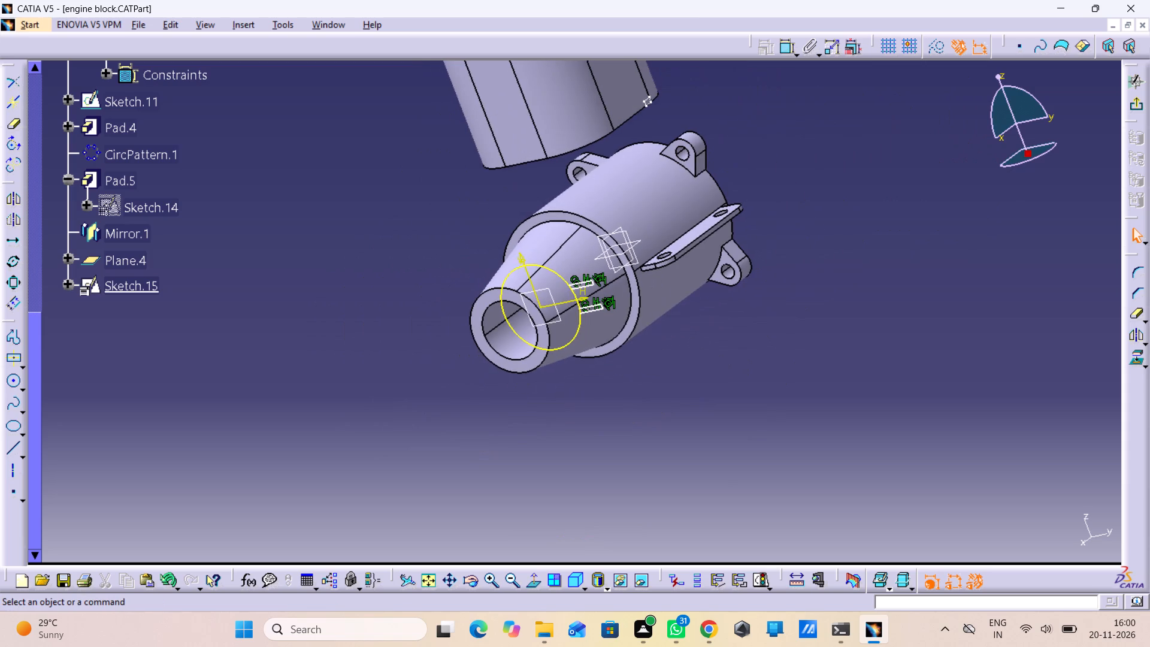
pyautogui.moveTo(898, 452); pyautogui.dragTo(893, 499, button='middle')
pyautogui.rightClick(898, 452)
pyautogui.middleClick(804, 399)
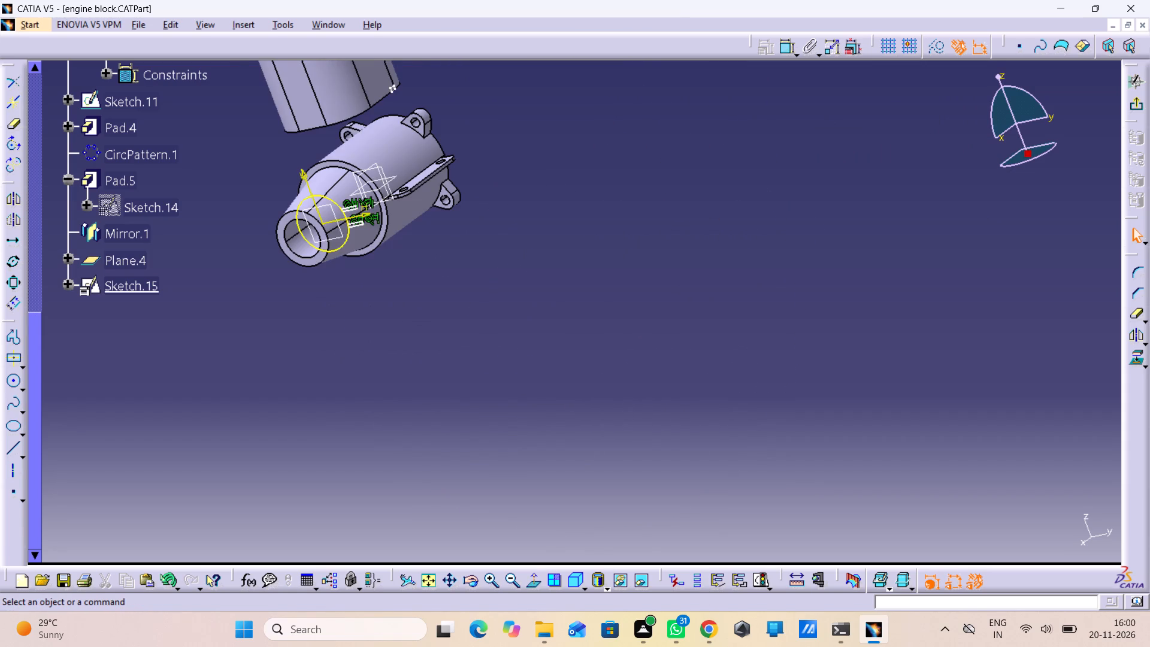
pyautogui.moveTo(776, 403); pyautogui.dragTo(880, 476, button='middle')
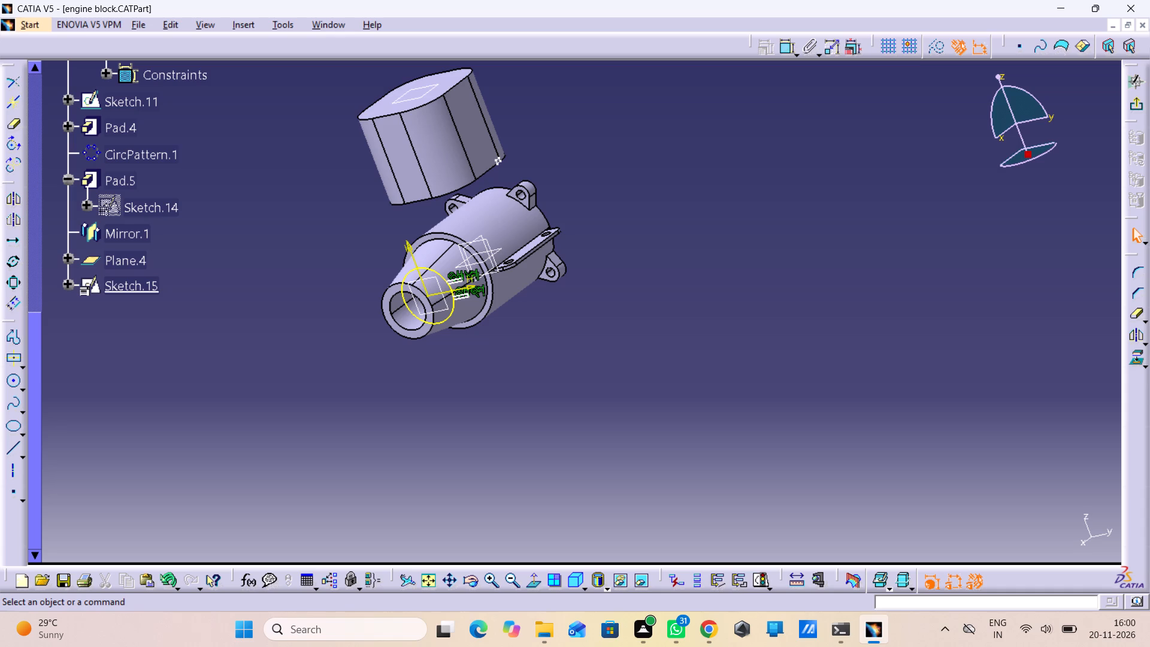
pyautogui.moveTo(601, 380); pyautogui.dragTo(606, 418, button='middle')
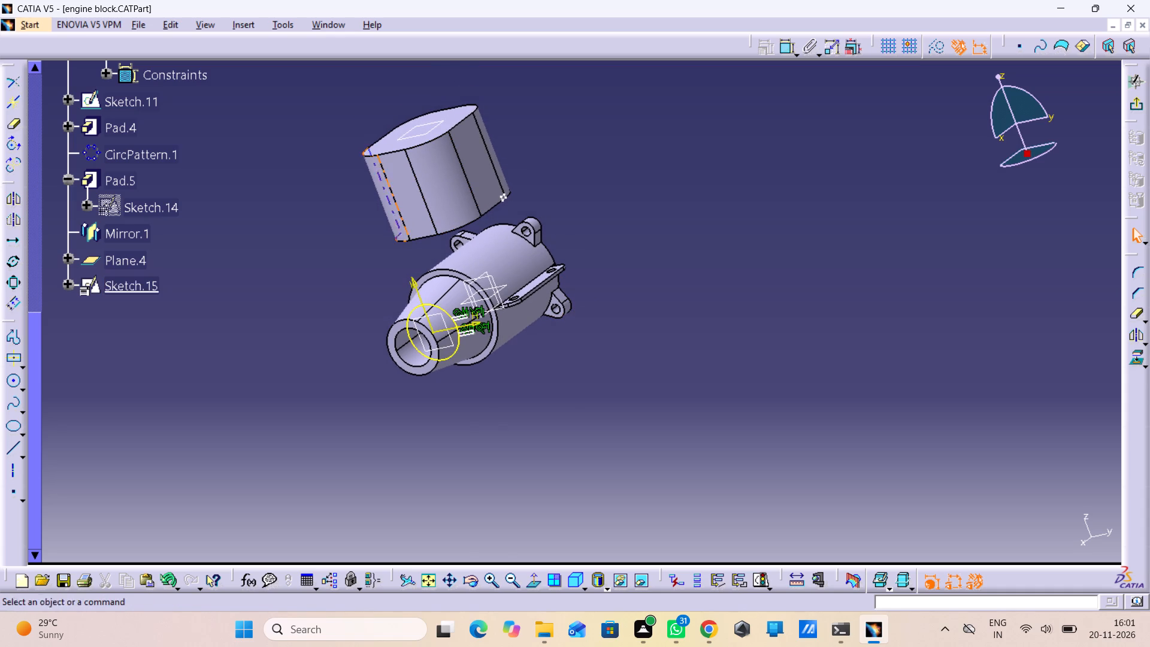
pyautogui.click(477, 160)
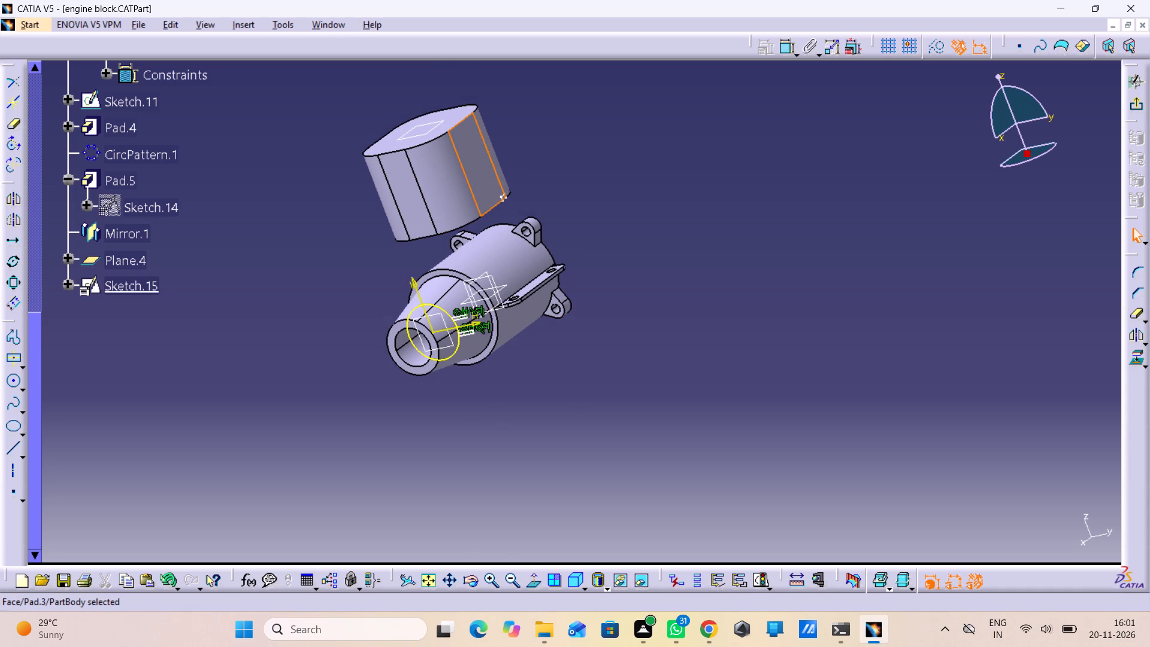
pyautogui.scroll(4, 252, 237)
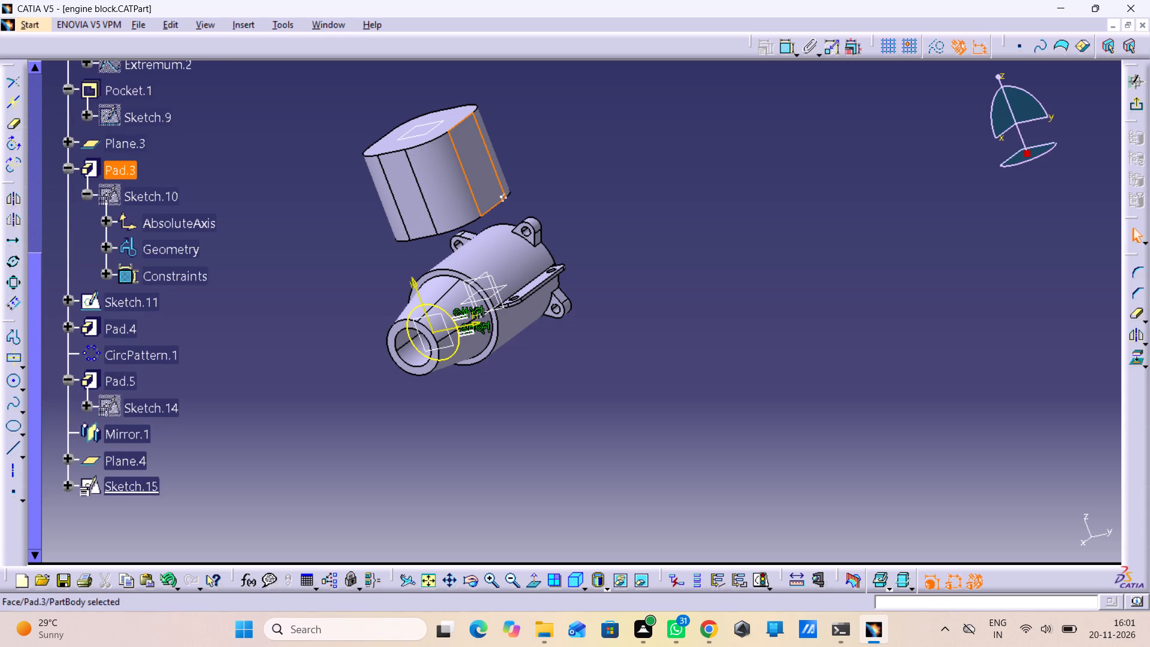
pyautogui.doubleClick(144, 195)
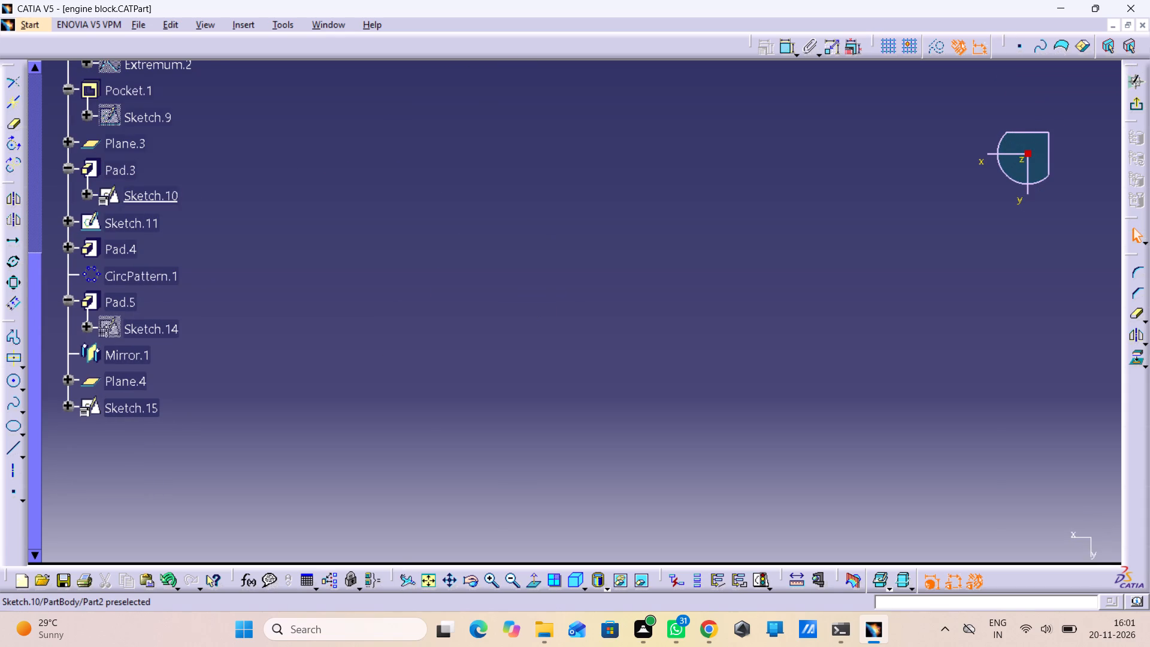
pyautogui.click(428, 578)
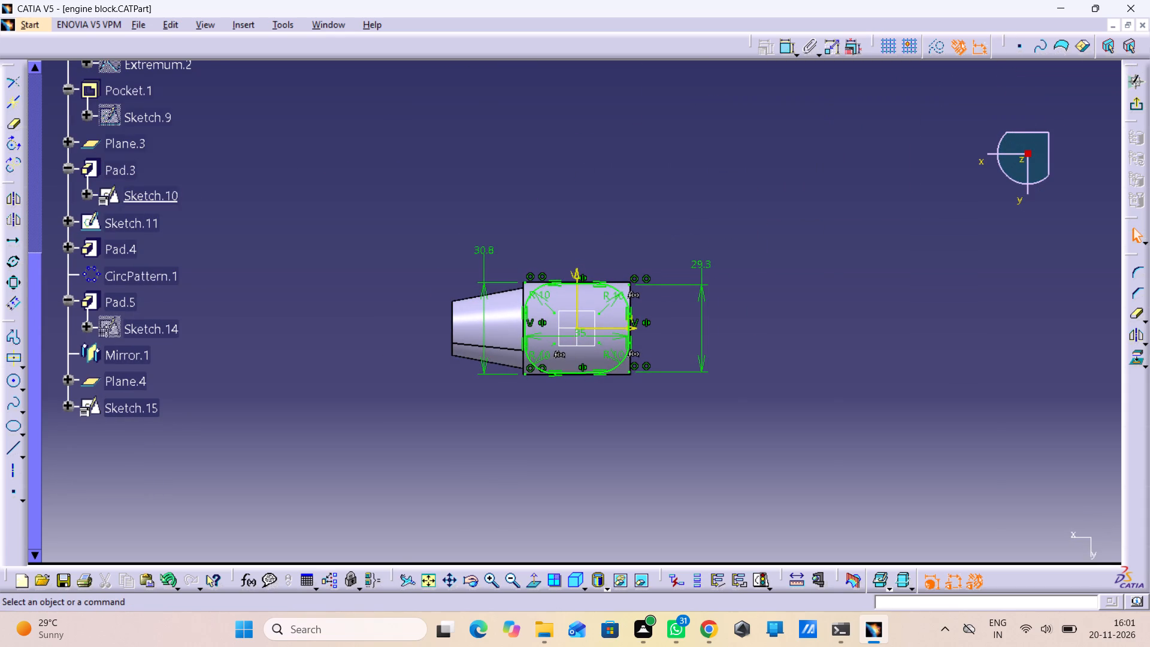
pyautogui.moveTo(497, 489); pyautogui.dragTo(533, 311, button='middle')
pyautogui.moveTo(497, 489); pyautogui.dragTo(526, 315, button='right')
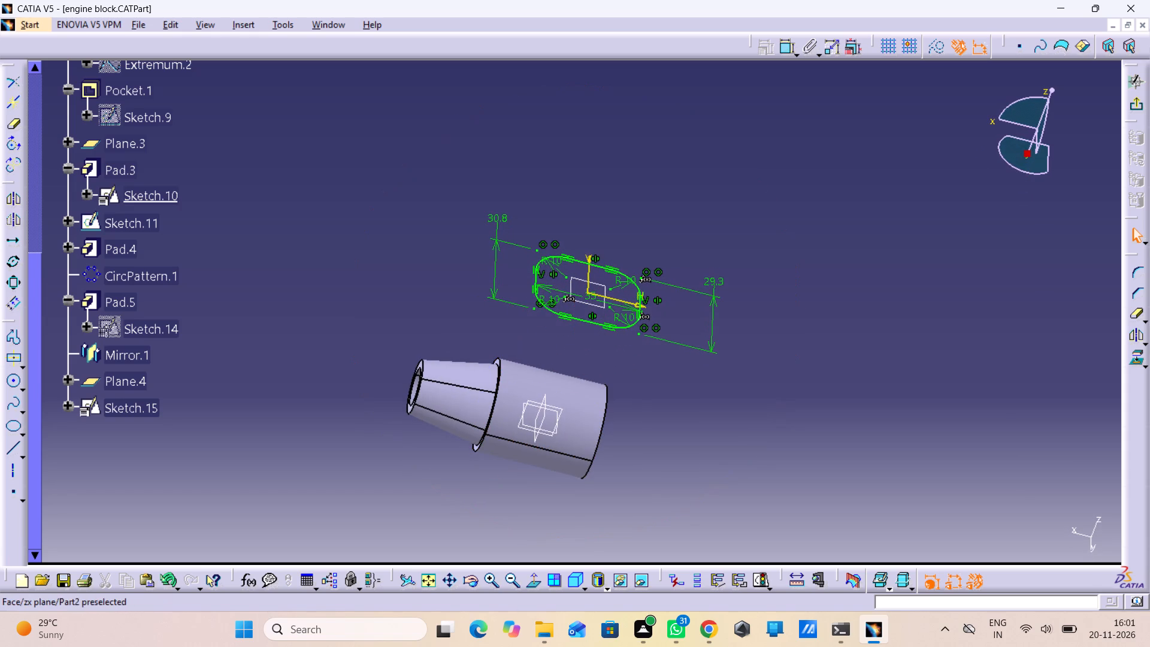
pyautogui.moveTo(651, 489); pyautogui.dragTo(657, 429, button='middle')
pyautogui.moveTo(651, 489); pyautogui.dragTo(657, 429, button='right')
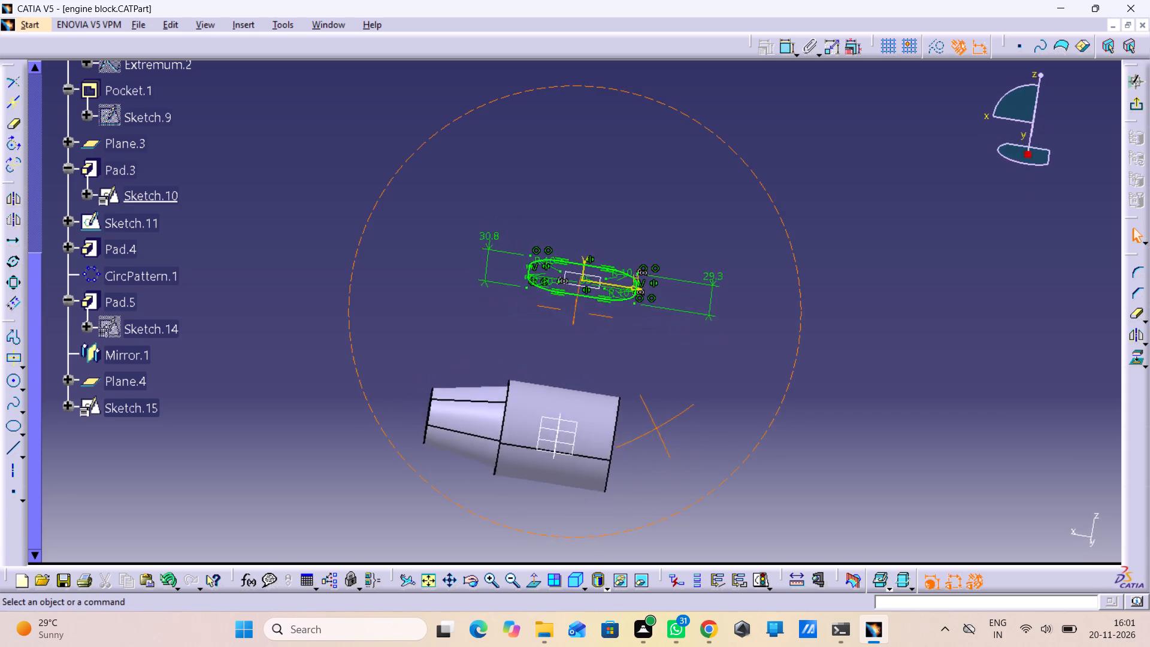
pyautogui.moveTo(657, 429); pyautogui.dragTo(633, 412, button='middle')
pyautogui.moveTo(657, 429); pyautogui.dragTo(628, 398, button='right')
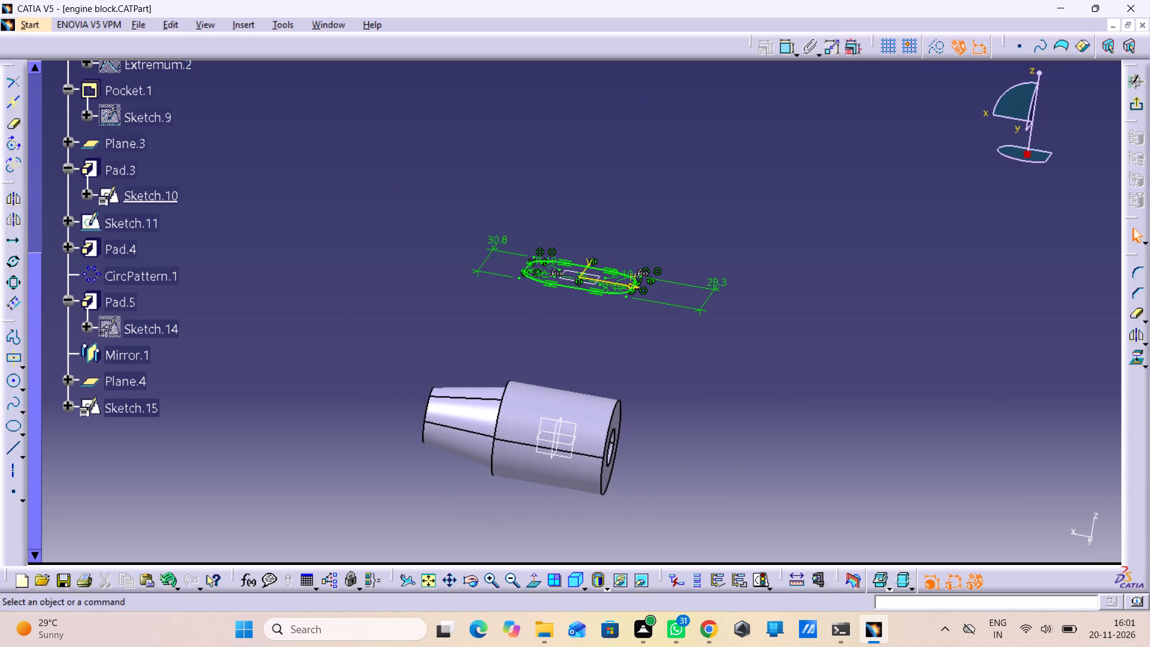
pyautogui.moveTo(1136, 97); pyautogui.dragTo(1132, 107)
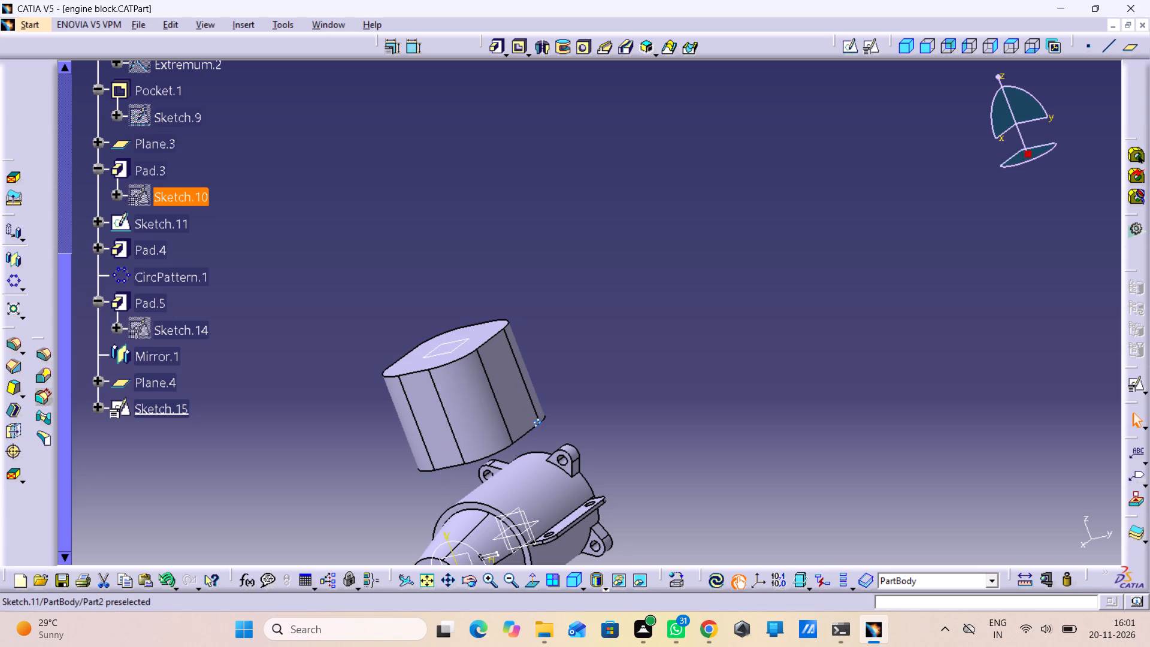
# Open Sketch.11 and delete all of its existing geometry and constraints at the lower edge of Pad.3.
pyautogui.doubleClick(143, 214)
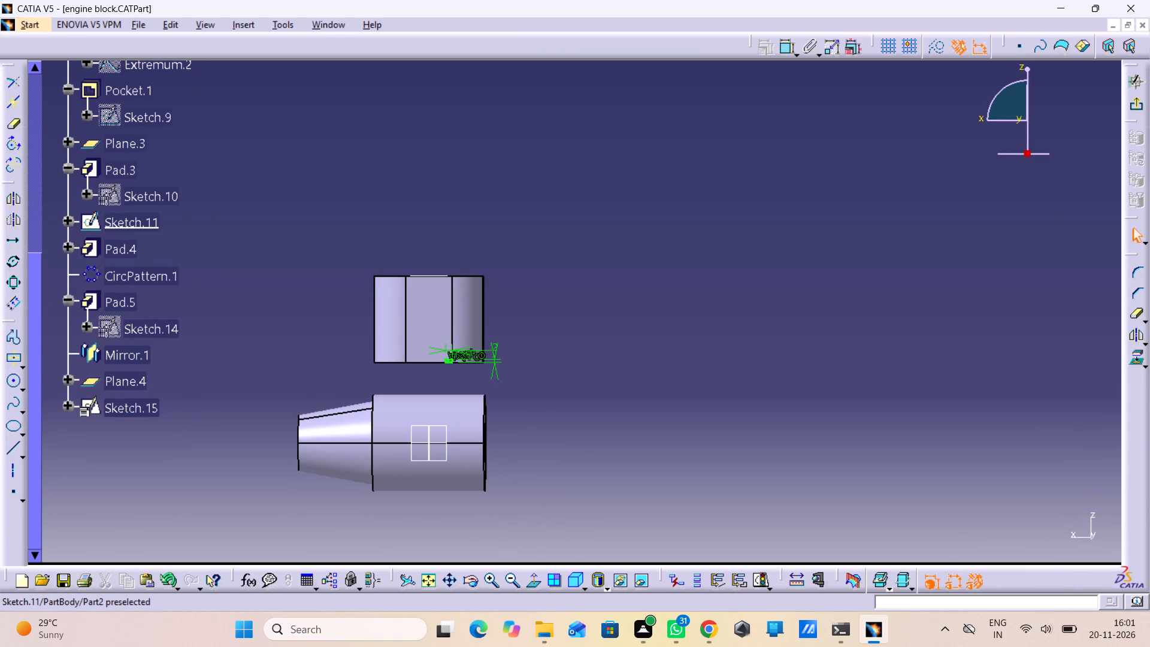
pyautogui.moveTo(423, 326); pyautogui.dragTo(476, 320, button='middle')
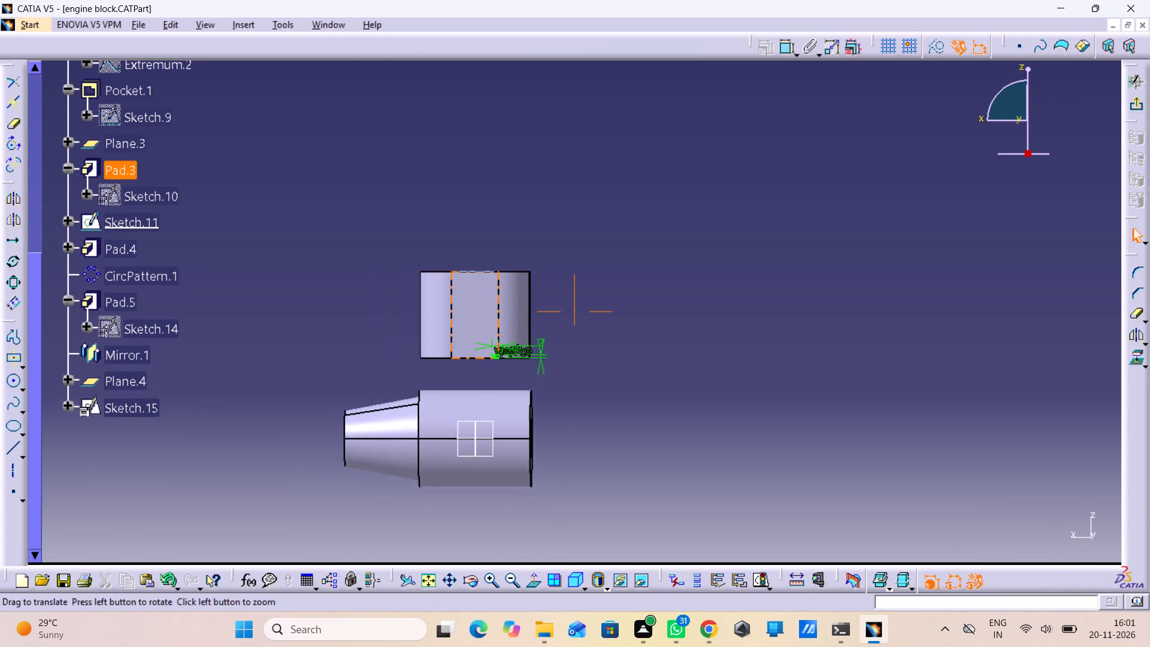
pyautogui.moveTo(476, 320); pyautogui.dragTo(500, 314, button='middle')
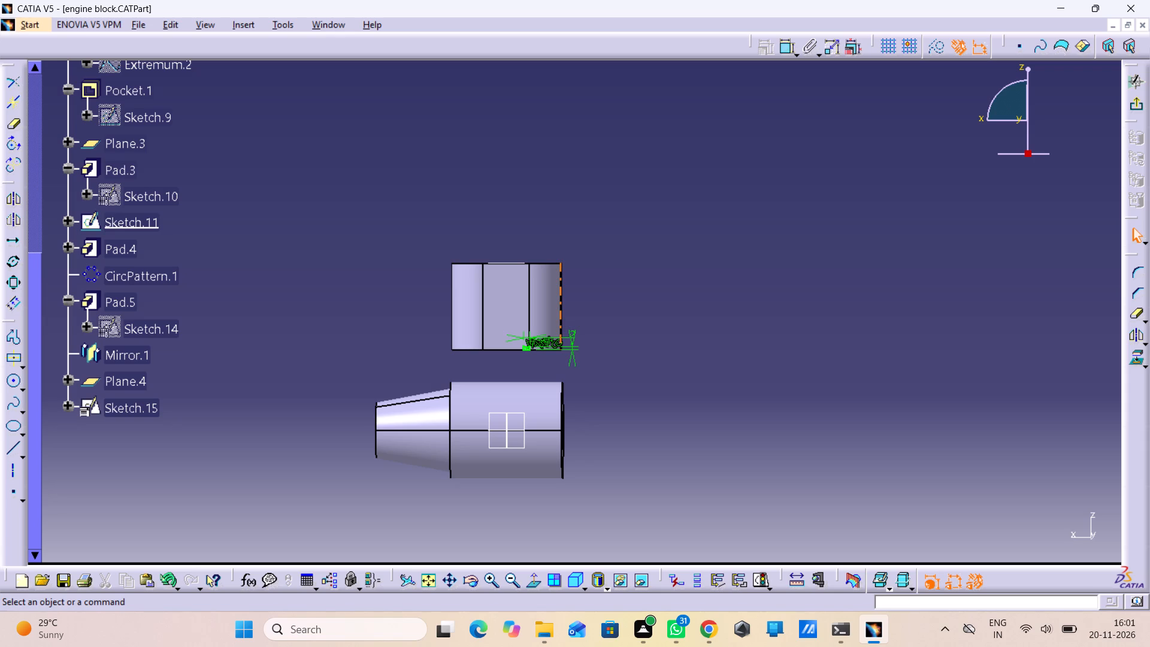
pyautogui.rightClick(524, 348)
pyautogui.click(569, 552)
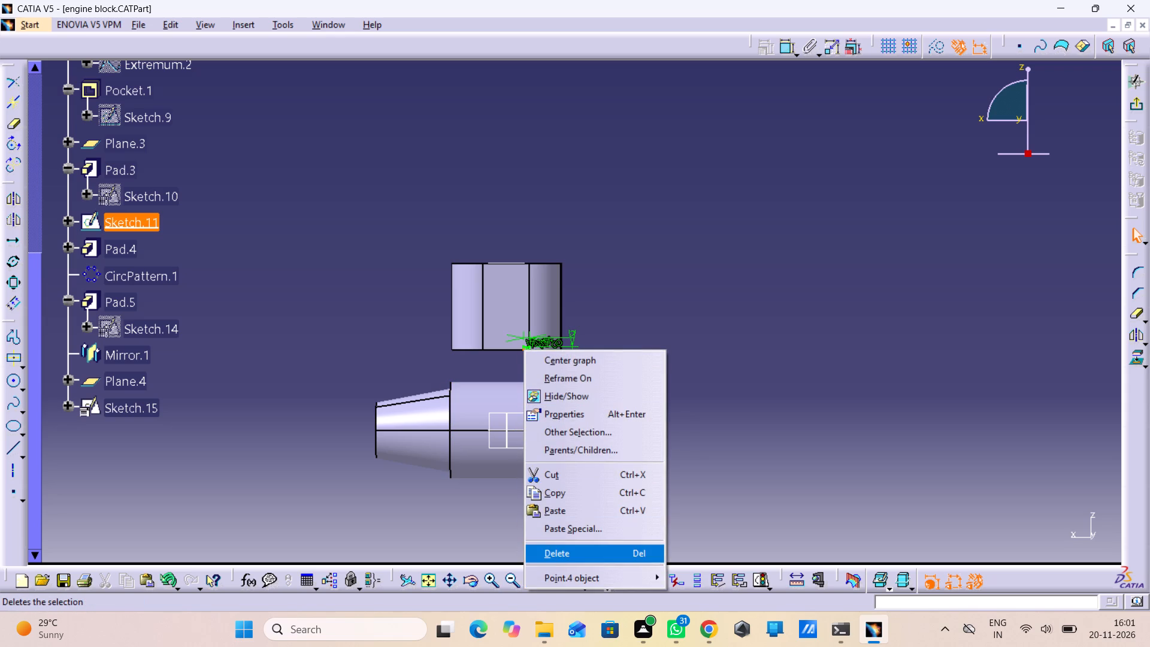
pyautogui.moveTo(532, 438); pyautogui.dragTo(496, 304, button='middle')
pyautogui.rightClick(532, 438)
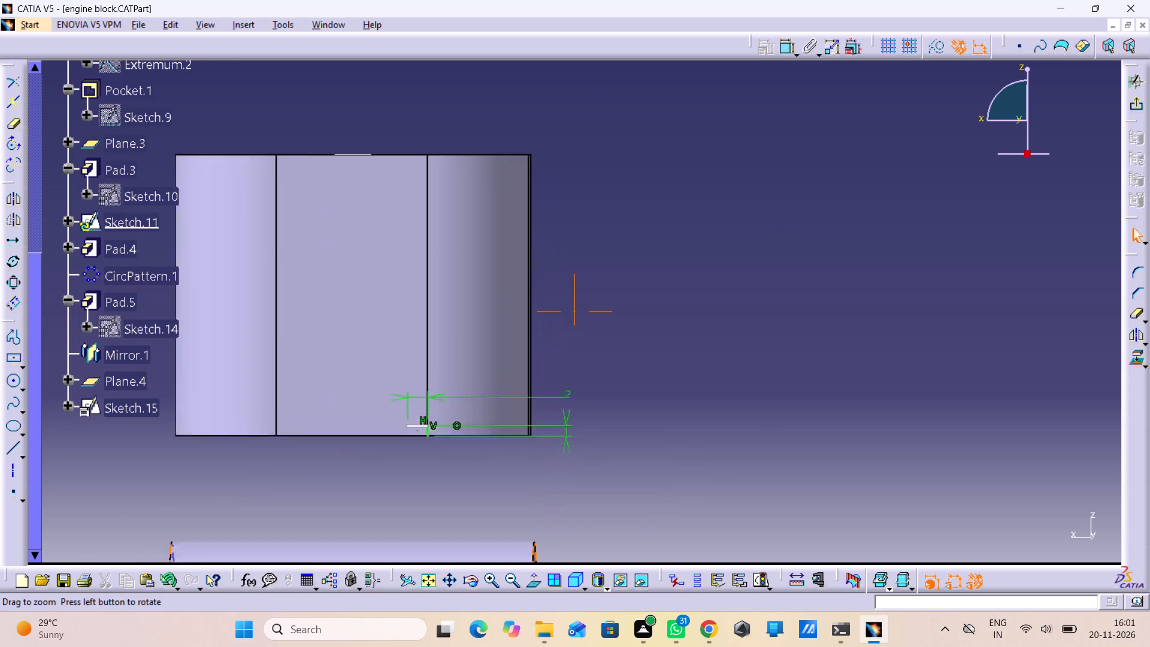
pyautogui.moveTo(496, 304); pyautogui.dragTo(493, 294, button='middle')
pyautogui.moveTo(449, 399); pyautogui.dragTo(583, 277, button='middle')
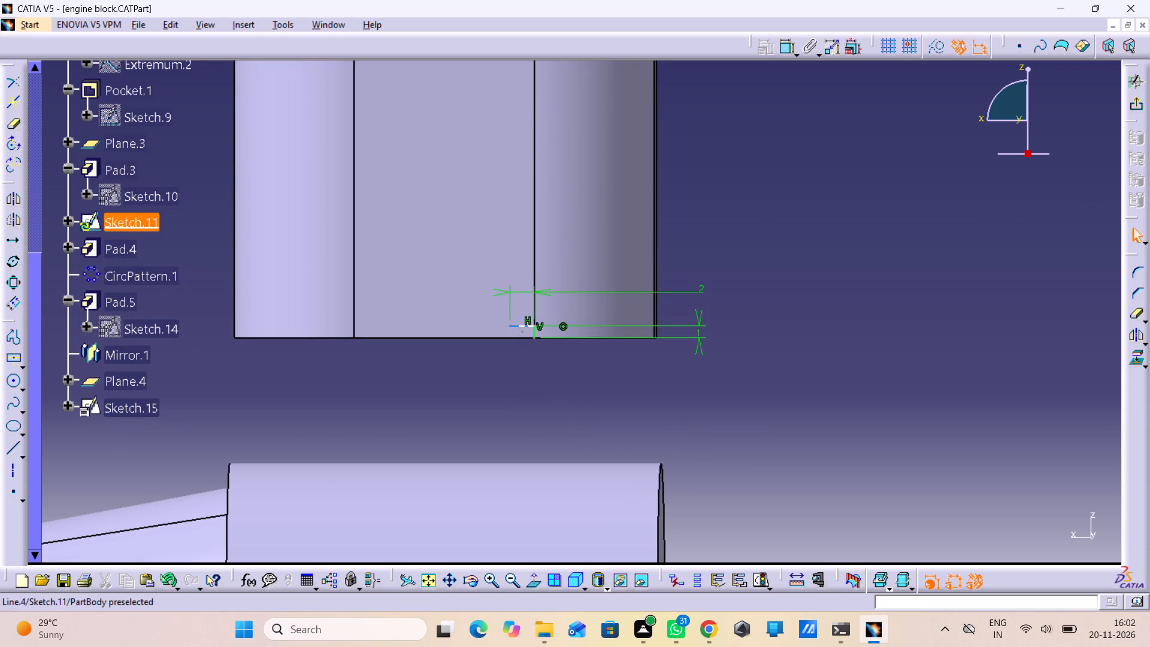
pyautogui.moveTo(550, 308); pyautogui.dragTo(498, 371)
pyautogui.click(681, 358)
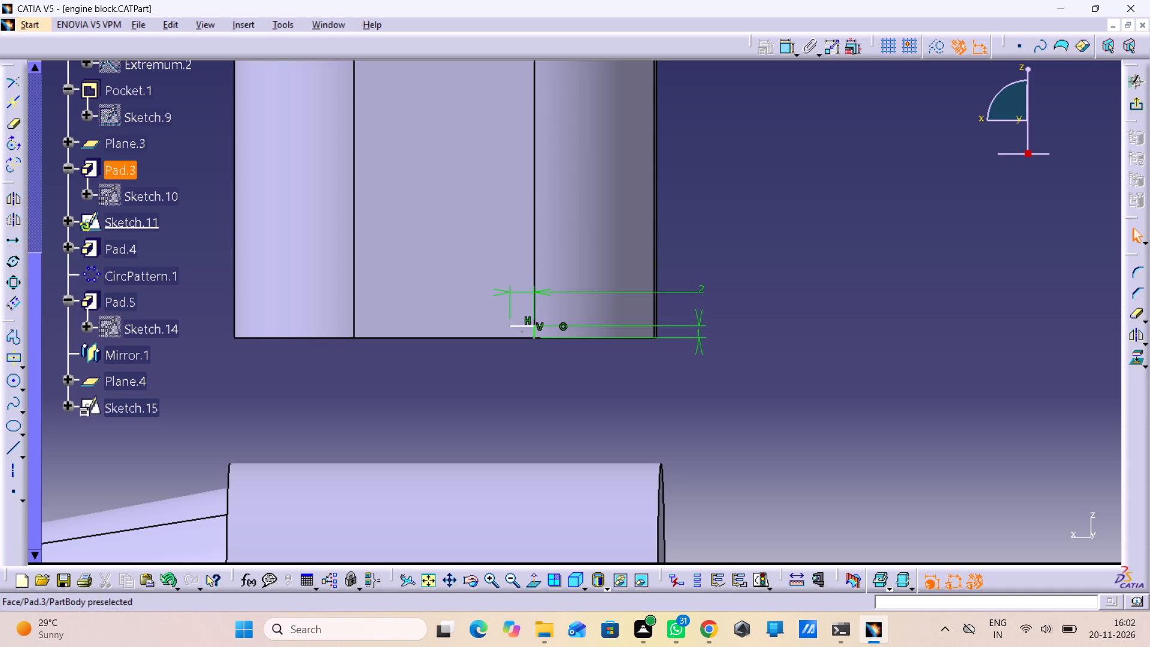
pyautogui.moveTo(726, 279); pyautogui.dragTo(477, 402)
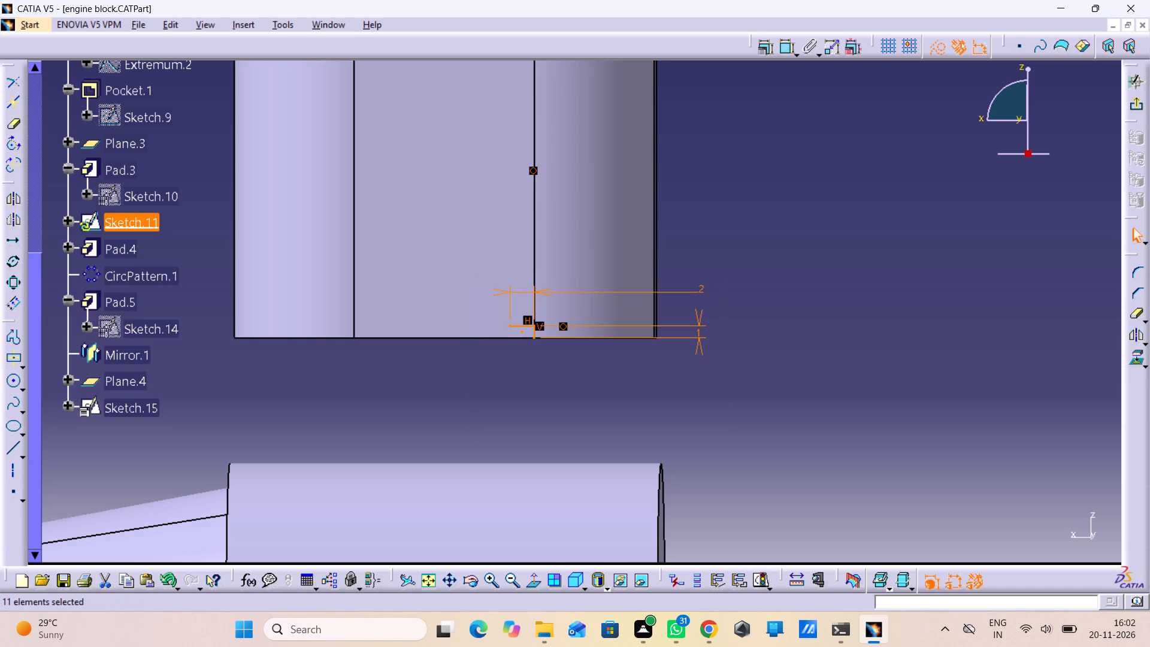
pyautogui.press('Delete')
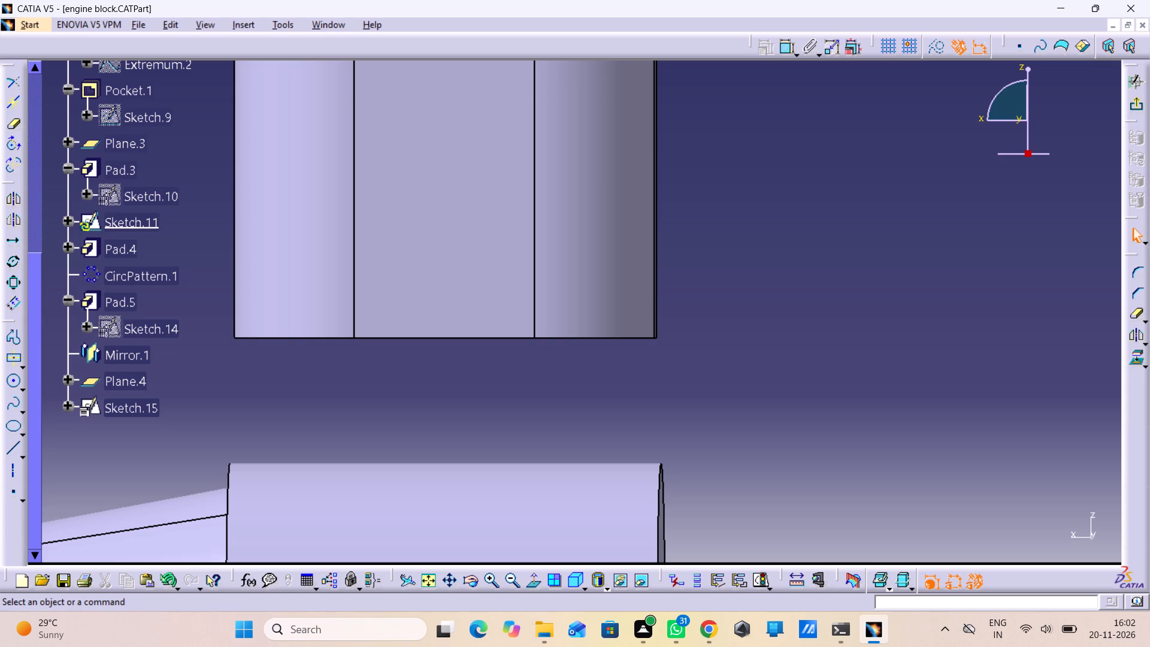
# Start a new profile in Sketch.11 with a vertical line beside the lower end of Pad.3, on the side away from the cone.
pyautogui.moveTo(425, 406); pyautogui.dragTo(422, 448, button='middle')
pyautogui.rightClick(425, 406)
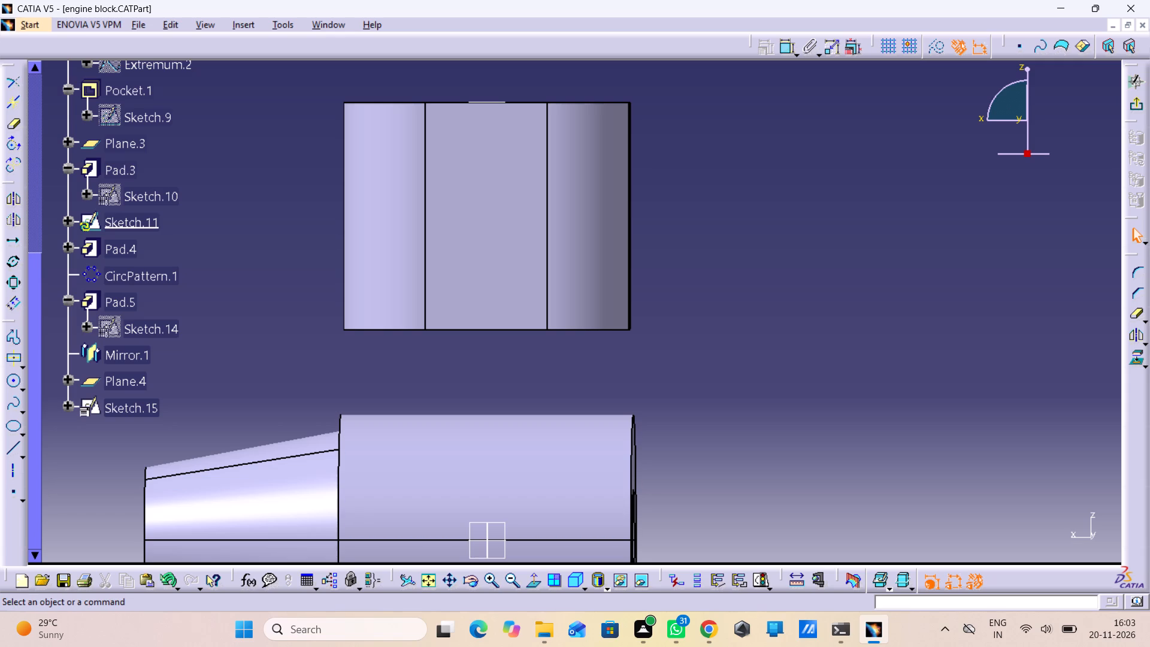
pyautogui.moveTo(386, 367); pyautogui.dragTo(394, 283, button='middle')
pyautogui.moveTo(394, 283); pyautogui.dragTo(387, 329, button='middle')
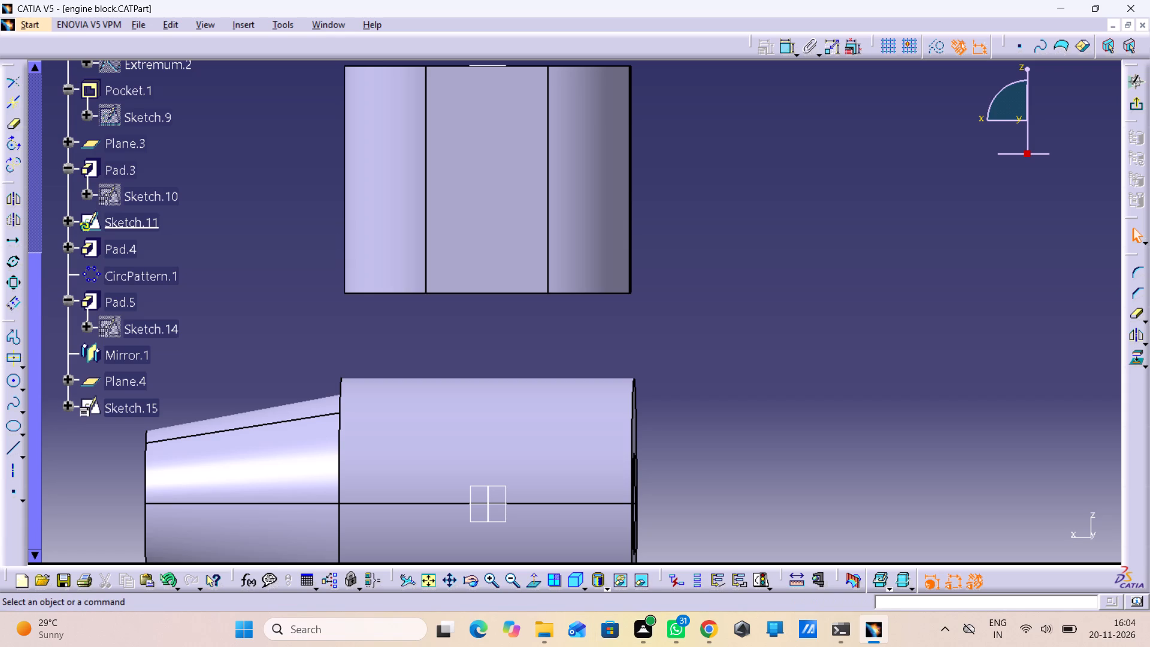
pyautogui.moveTo(405, 241); pyautogui.dragTo(456, 235, button='middle')
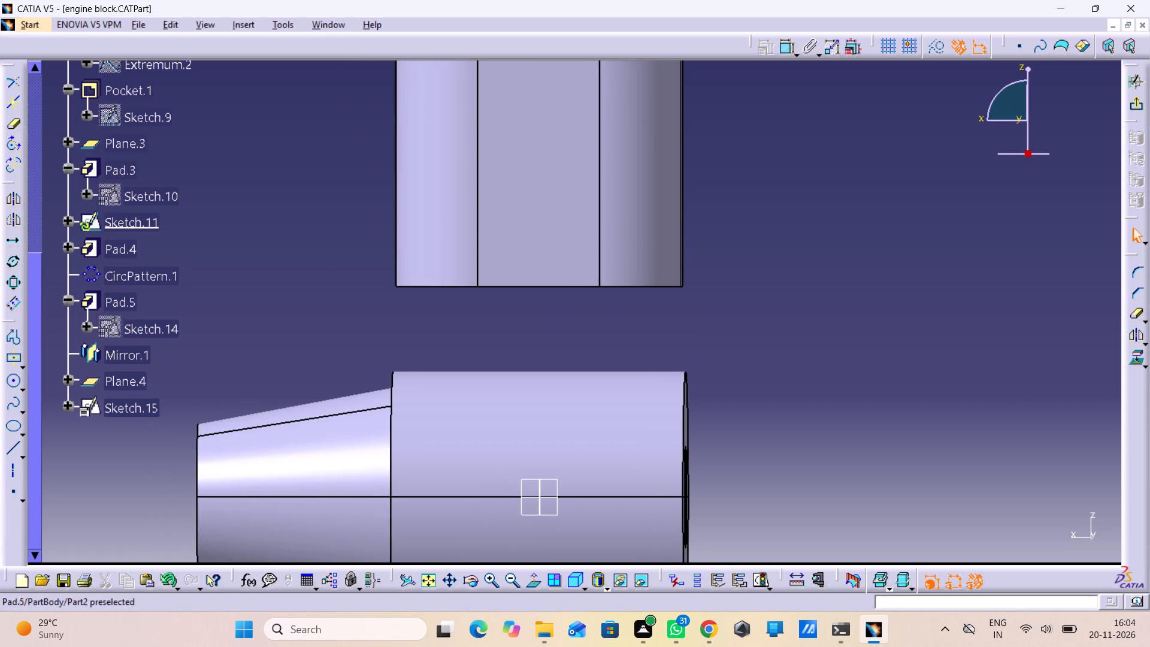
pyautogui.doubleClick(13, 331)
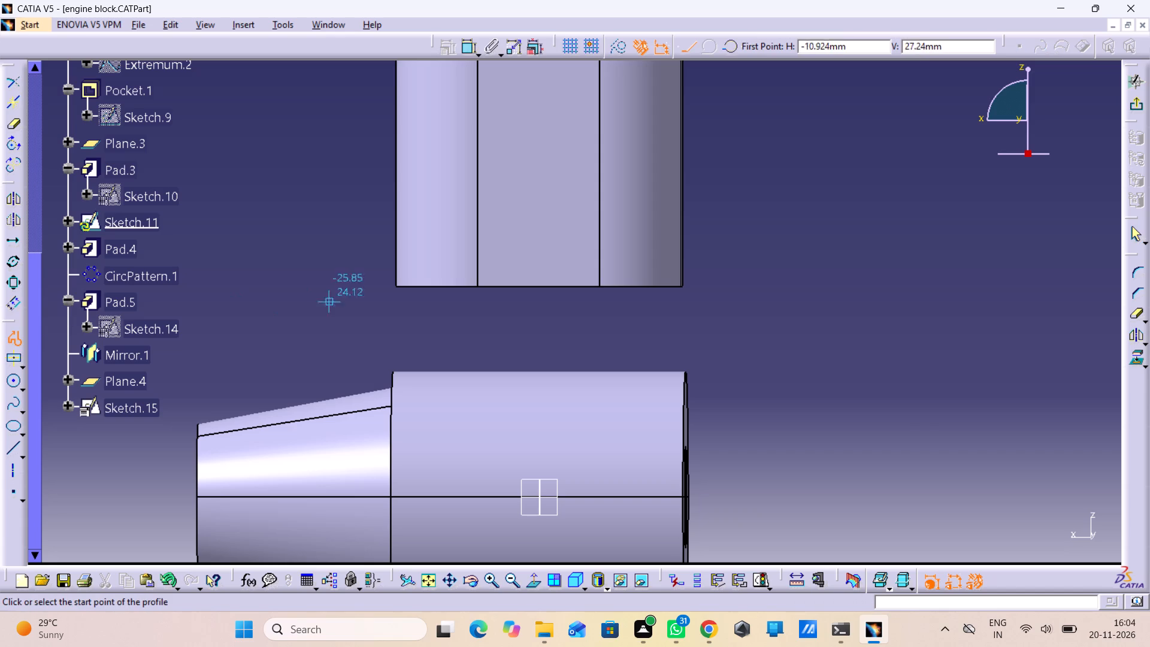
pyautogui.click(733, 216)
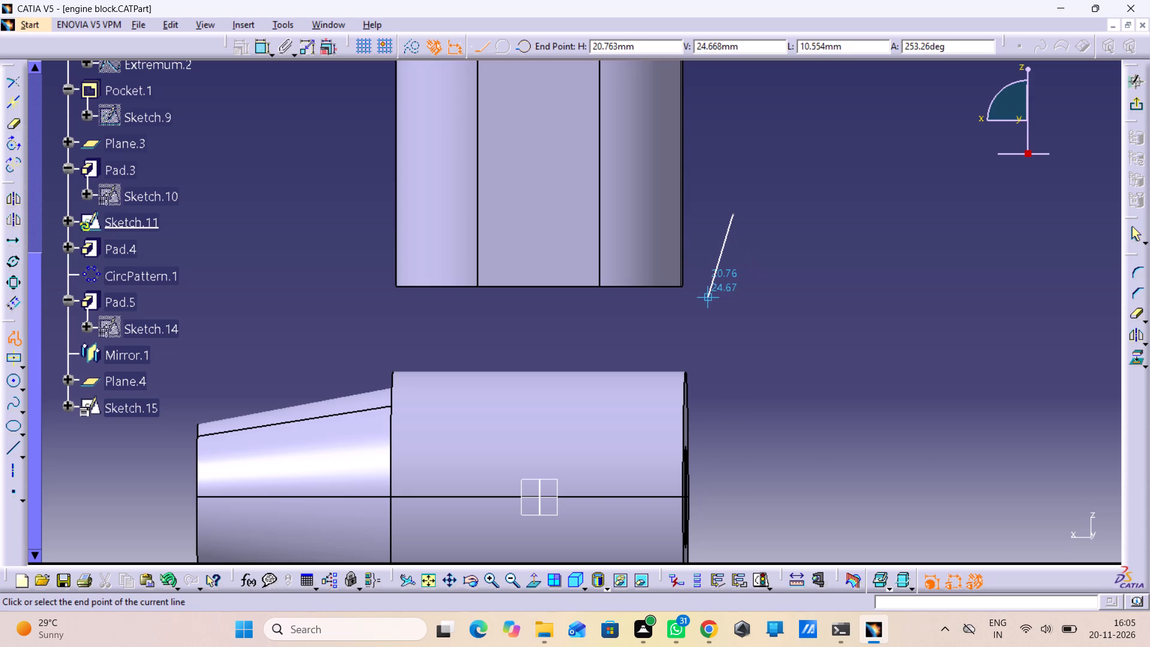
pyautogui.click(732, 291)
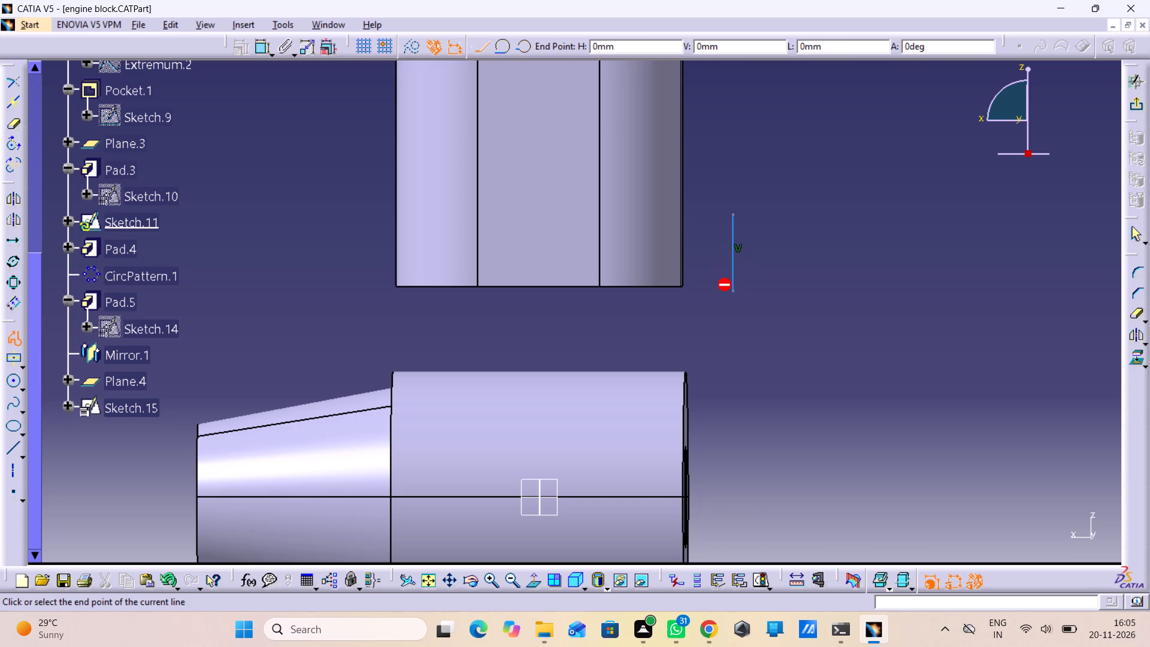
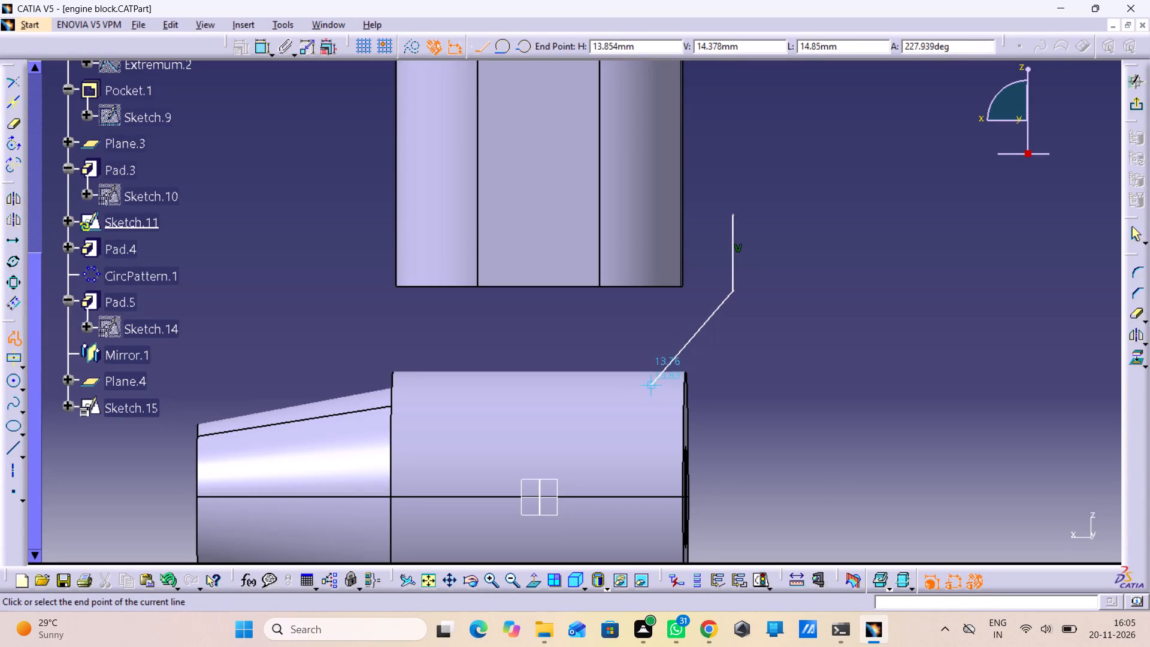
# Abandon the profile in progress and delete its vertical line beside the lower end of Pad.3 from Sketch.11.
pyautogui.hotkey('ctrl', 'z')
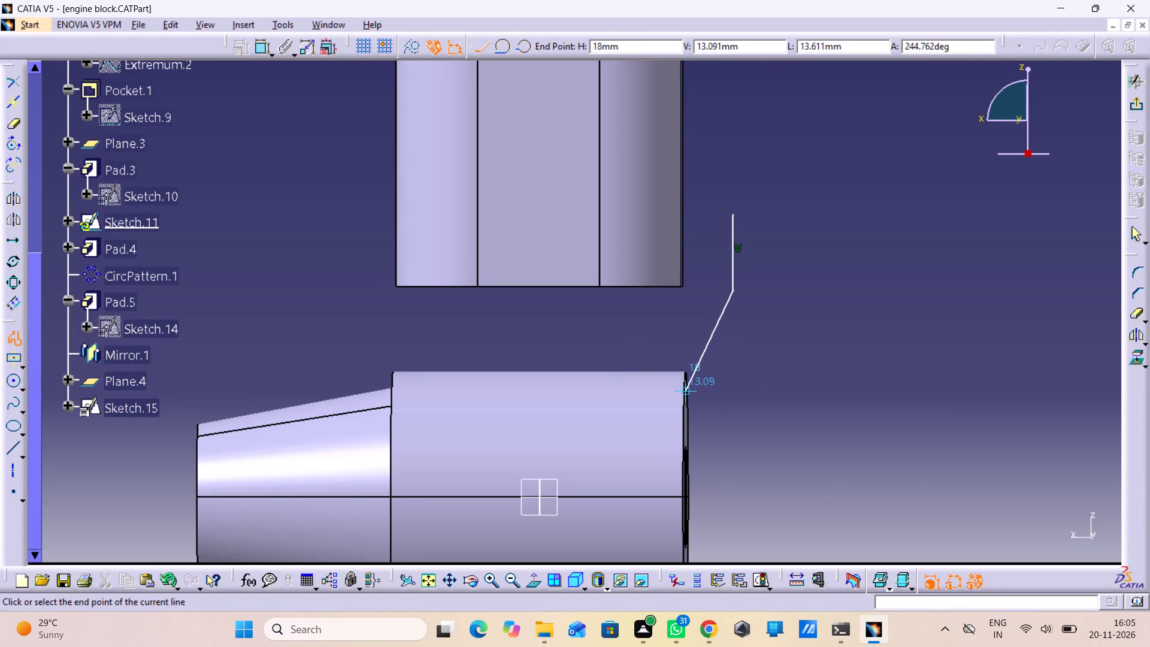
pyautogui.hotkey('shift', 'z')
pyautogui.hotkey('shift', 'z')
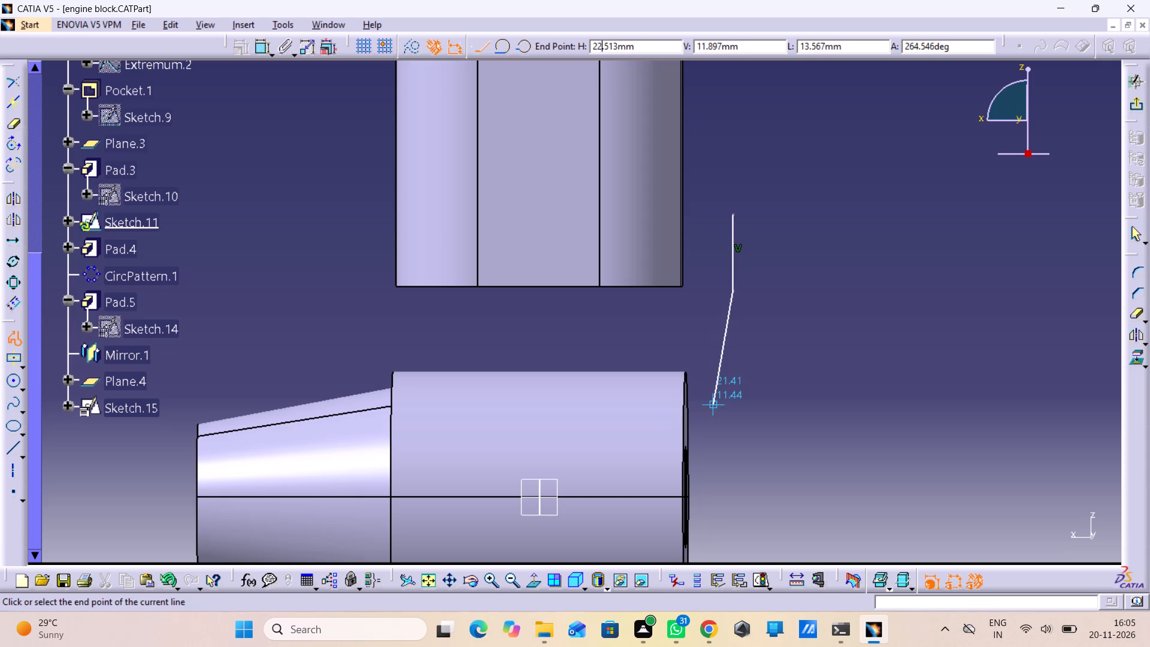
pyautogui.hotkey('ctrl', 'z')
pyautogui.hotkey('ctrl', 'z')
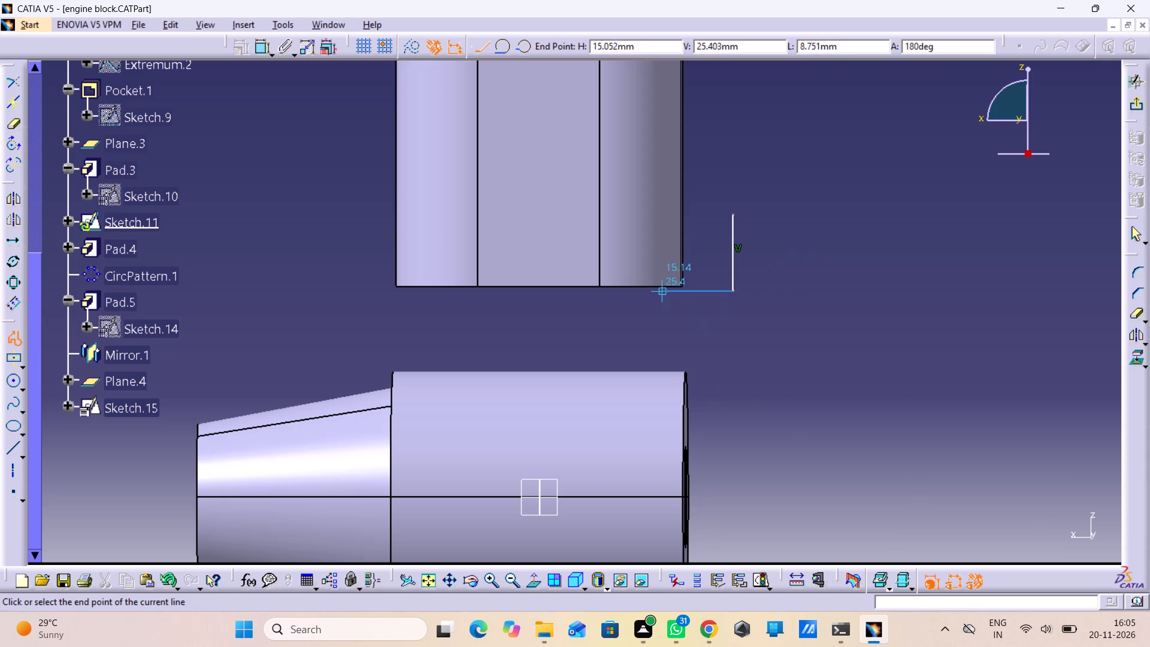
pyautogui.hotkey('ctrl', 'z')
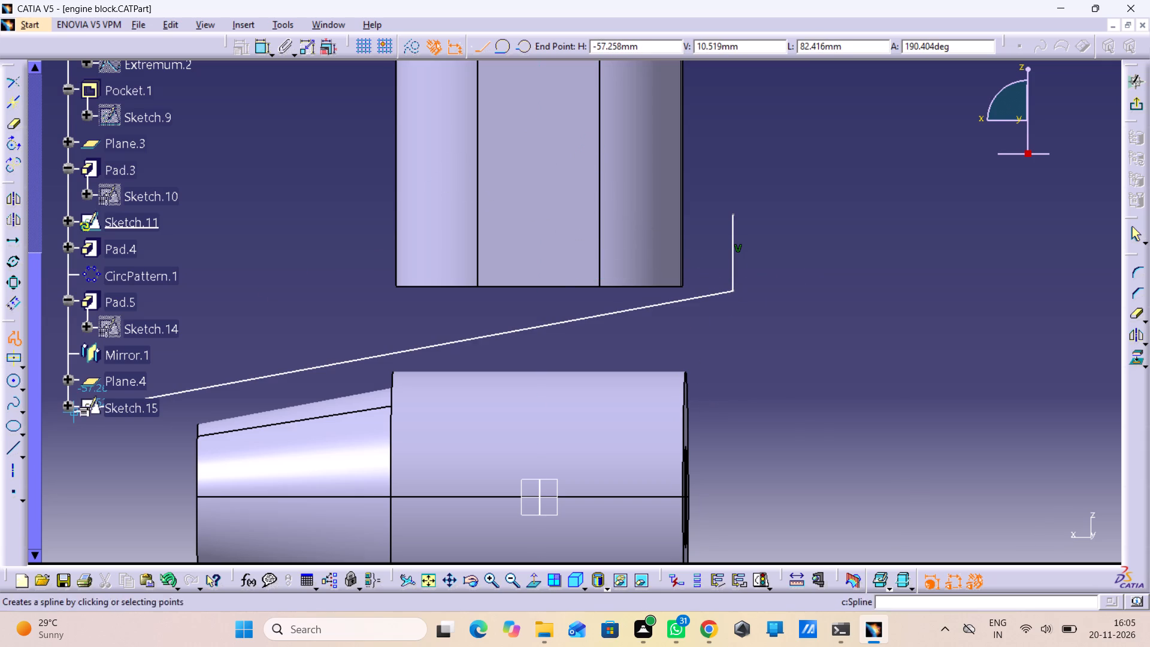
pyautogui.click(9, 325)
pyautogui.click(17, 339)
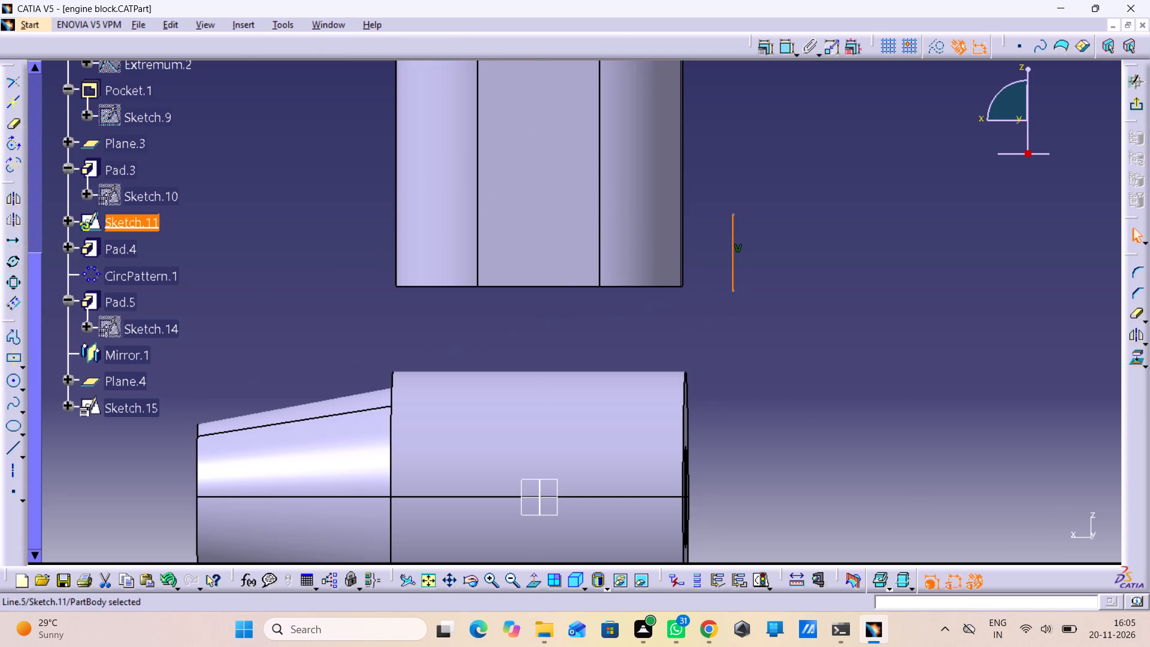
pyautogui.hotkey('ctrl', 'z')
pyautogui.moveTo(816, 193); pyautogui.dragTo(658, 332)
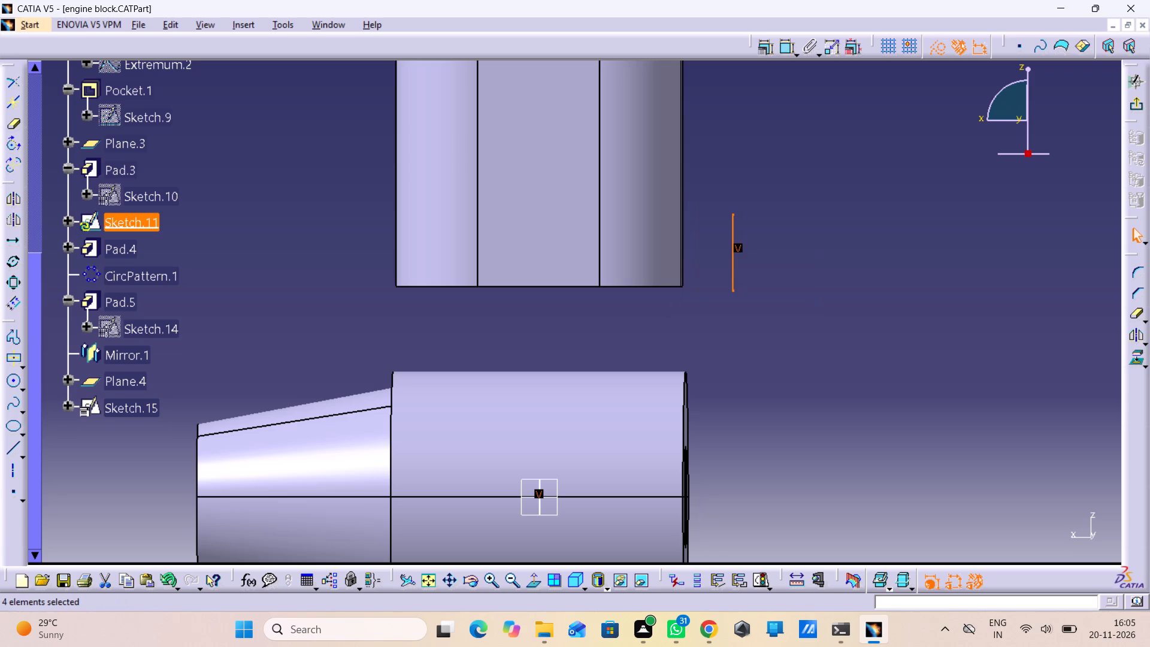
pyautogui.press('Delete')
# Start a new profile in Sketch.11 beside the upper end of Pad.3, at about H 31.5 mm, V 54.7 mm.
pyautogui.moveTo(720, 208); pyautogui.dragTo(729, 304, button='middle')
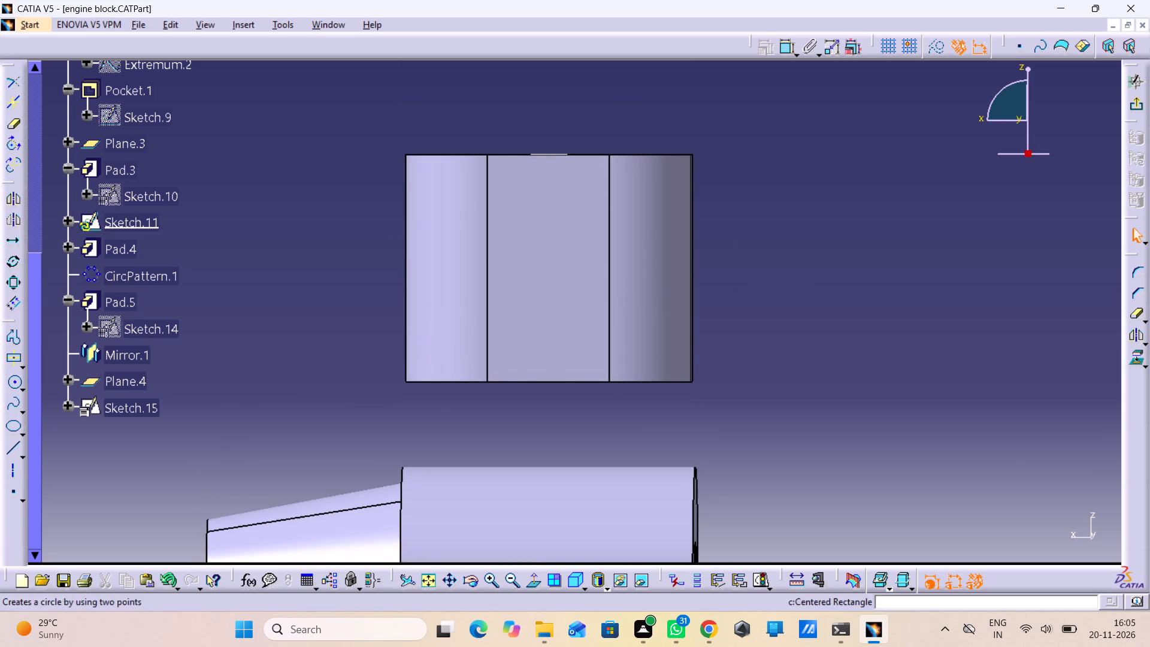
pyautogui.doubleClick(11, 335)
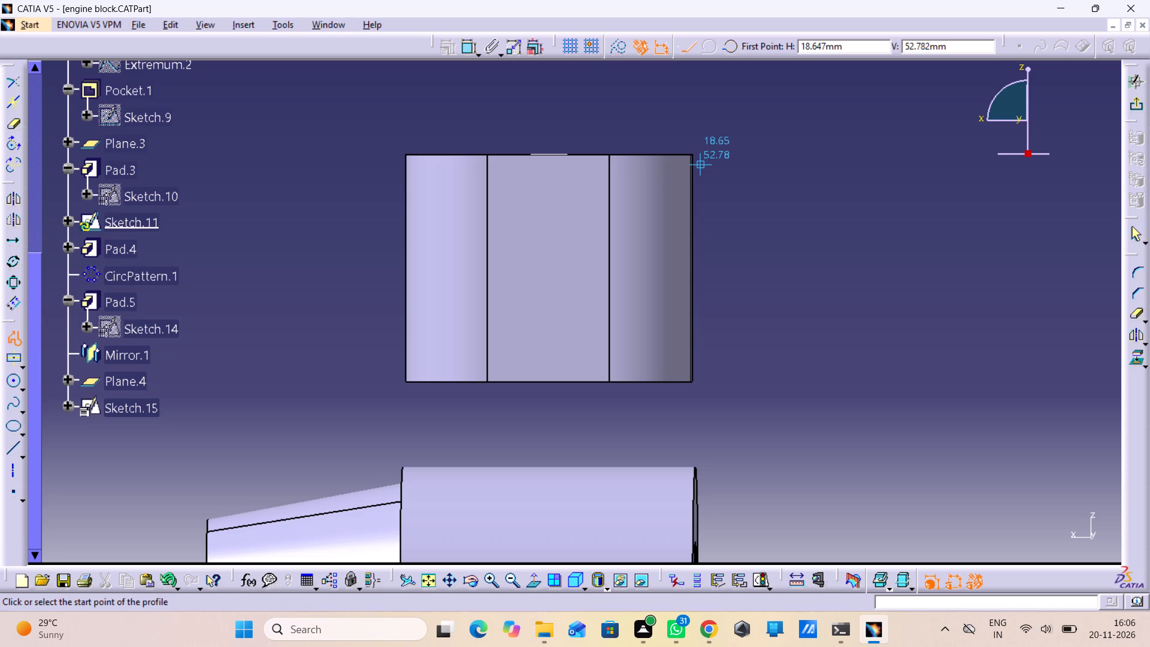
pyautogui.click(804, 149)
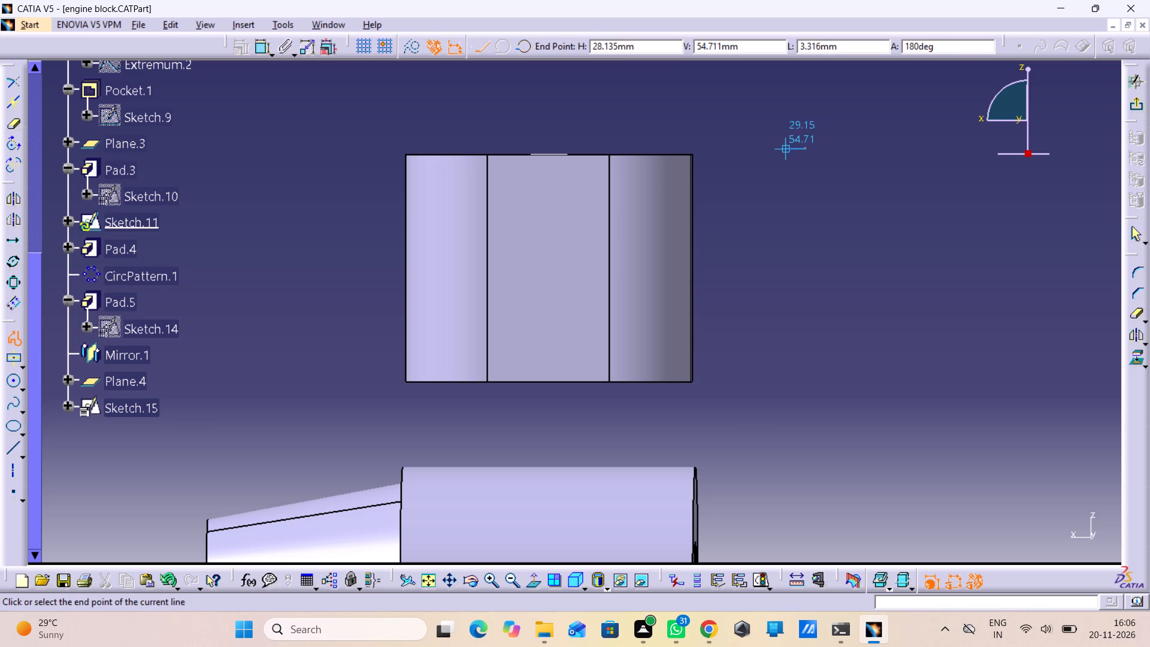
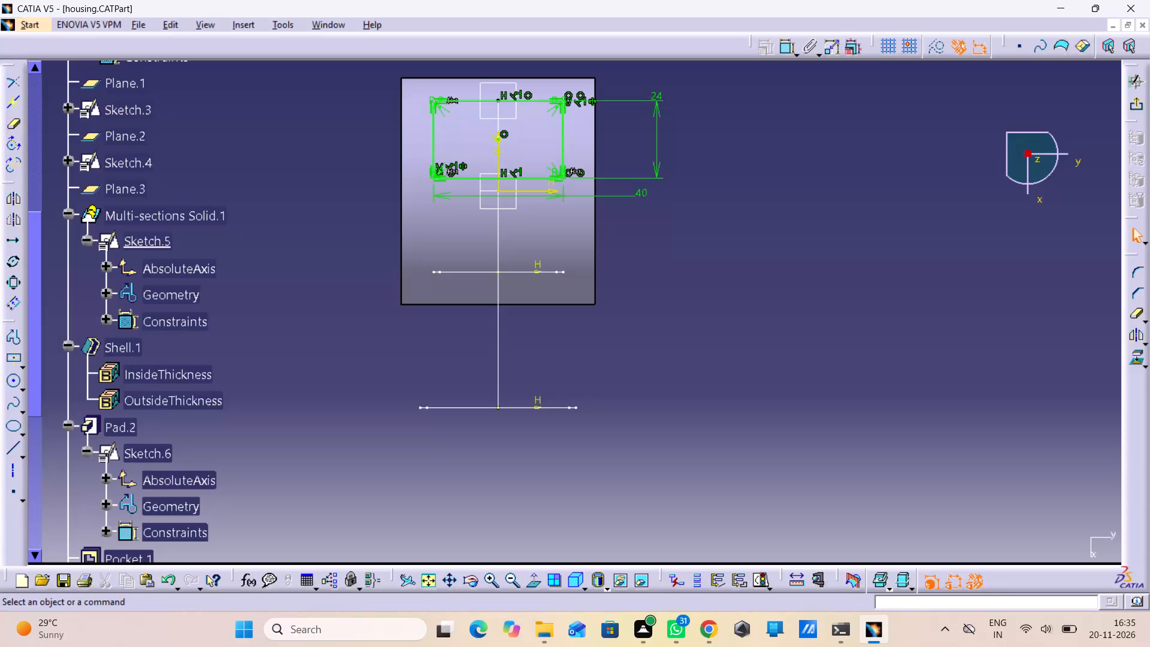
# Close the housing part and save its changes.
pyautogui.moveTo(830, 255); pyautogui.dragTo(830, 317, button='middle')
pyautogui.rightClick(830, 255)
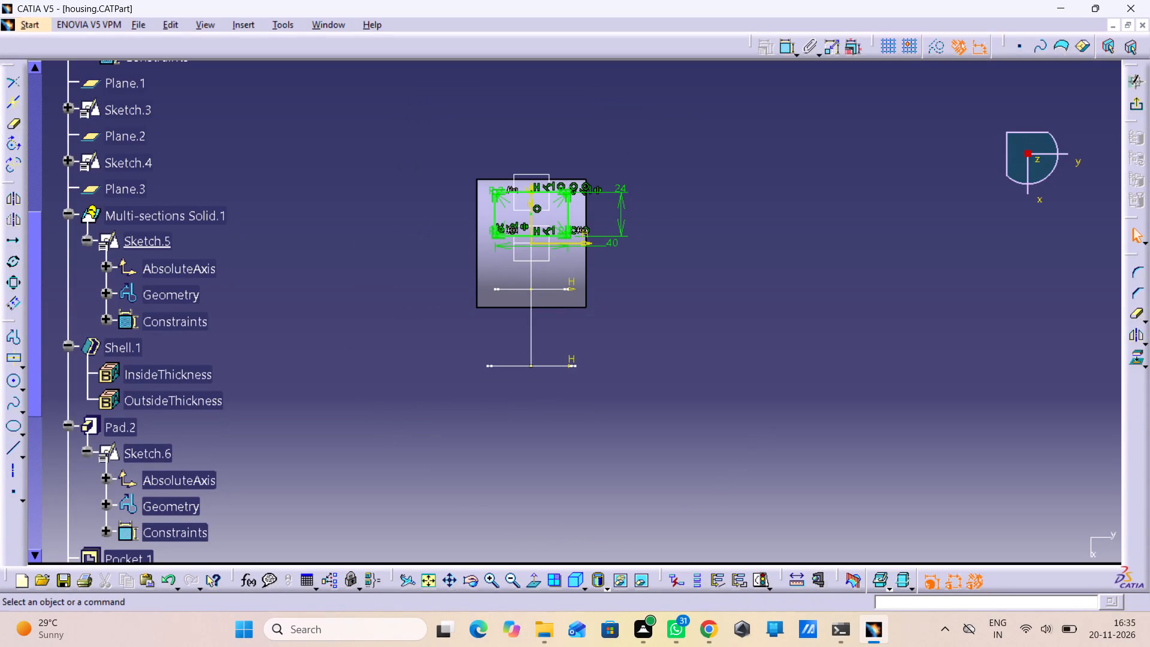
pyautogui.click(1139, 24)
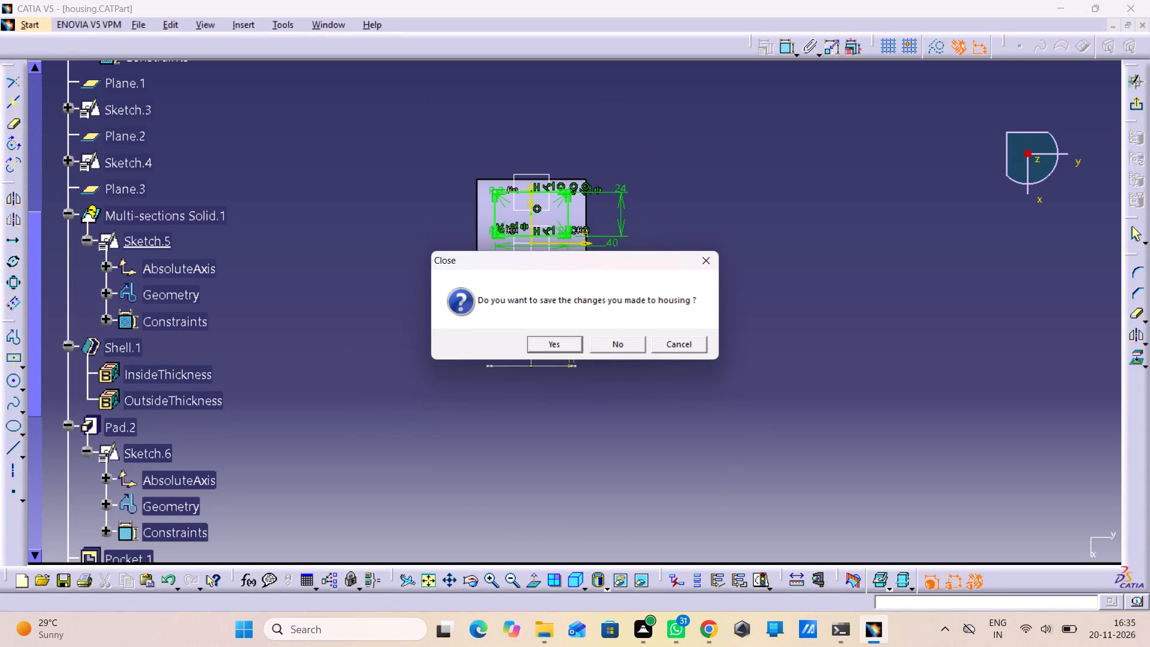
pyautogui.click(562, 340)
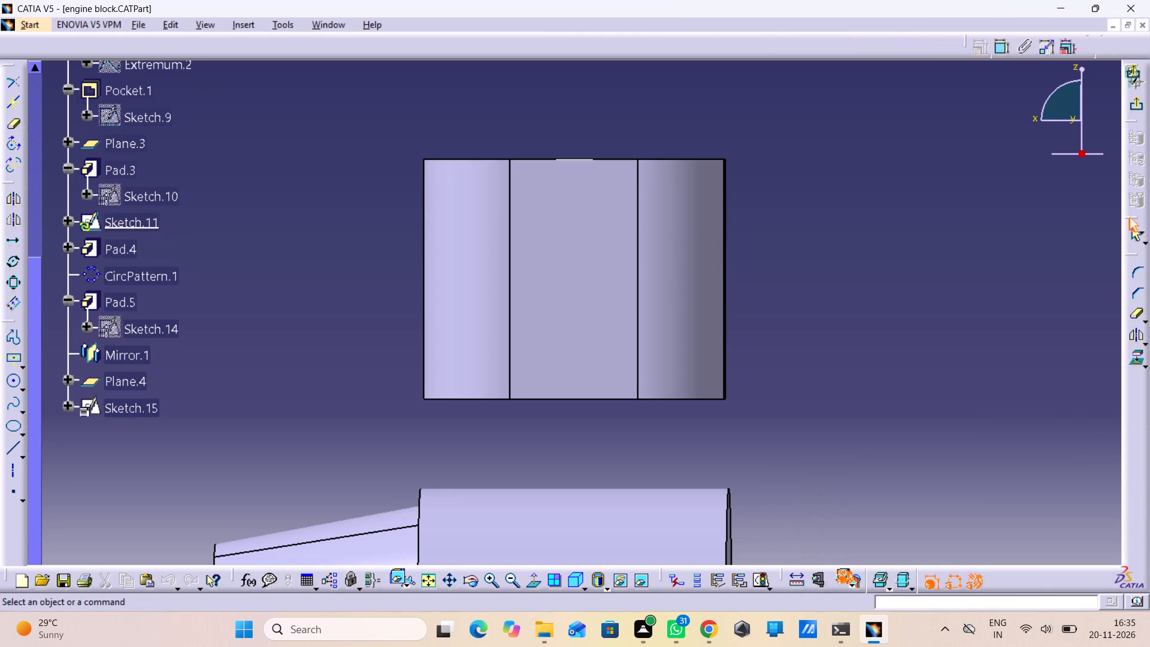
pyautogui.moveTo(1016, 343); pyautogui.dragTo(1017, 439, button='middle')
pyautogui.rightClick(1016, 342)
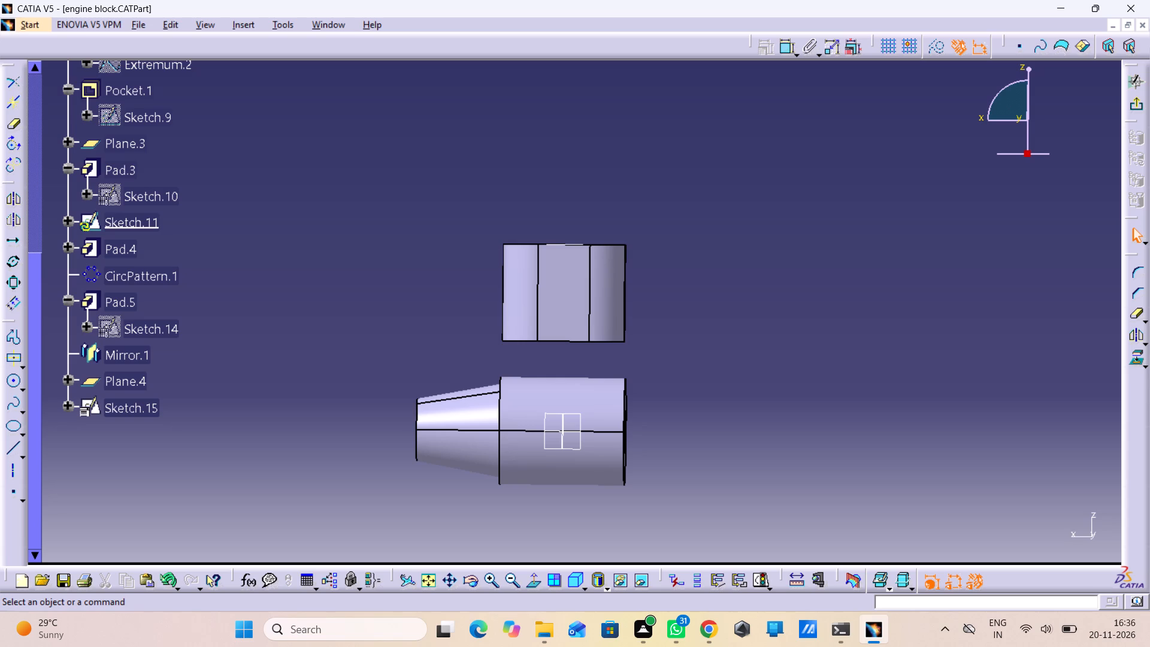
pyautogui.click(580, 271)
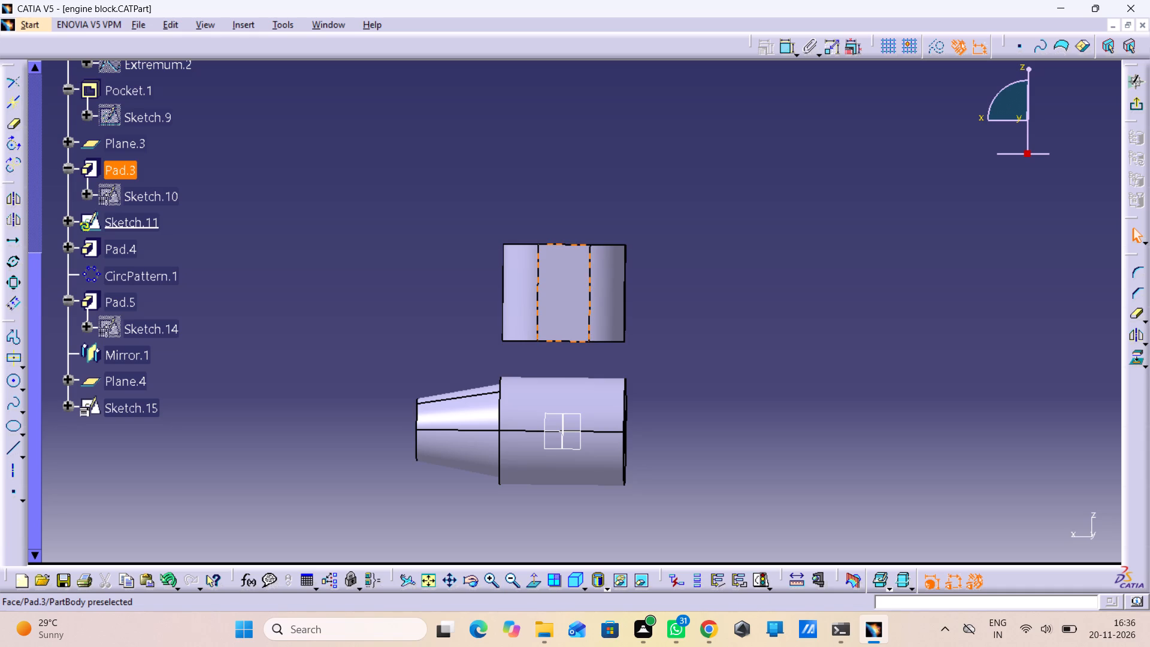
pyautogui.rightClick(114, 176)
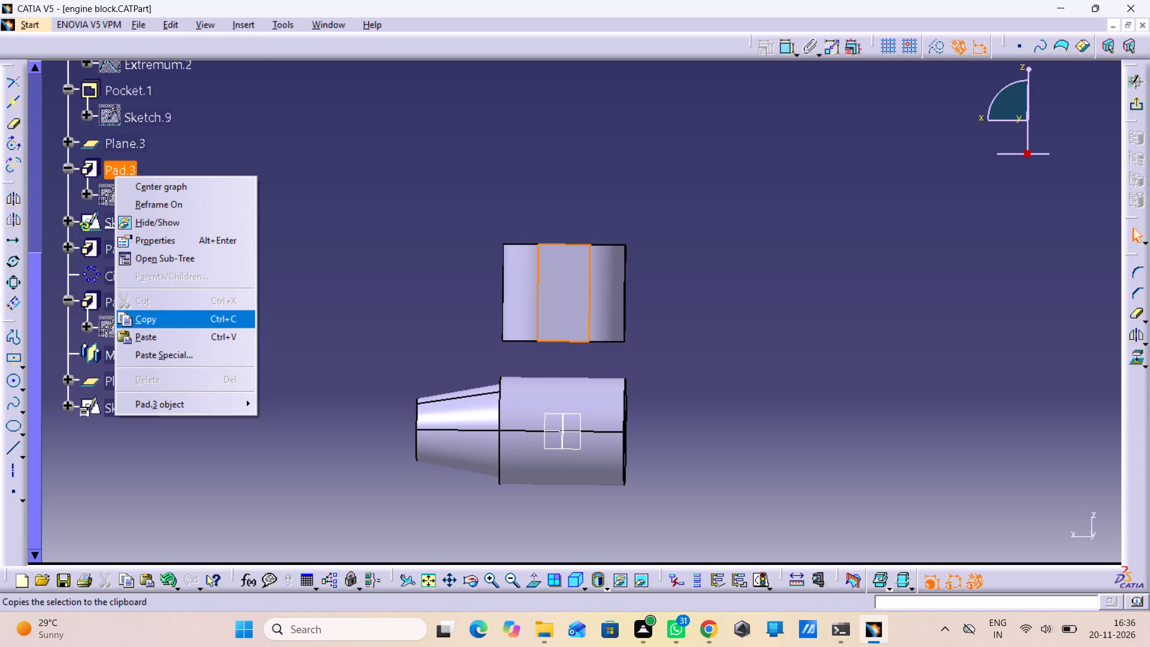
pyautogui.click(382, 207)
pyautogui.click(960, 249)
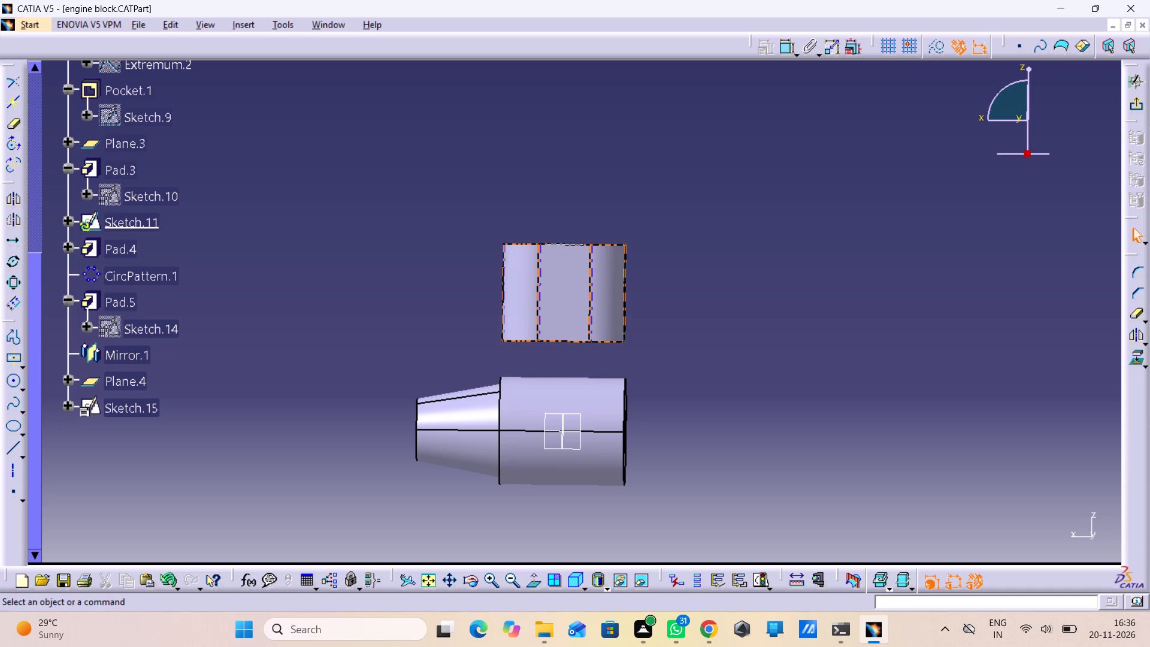
# Return from the sketcher to the part and delete Pad.3 together with its profile Sketch.10.
pyautogui.doubleClick(114, 195)
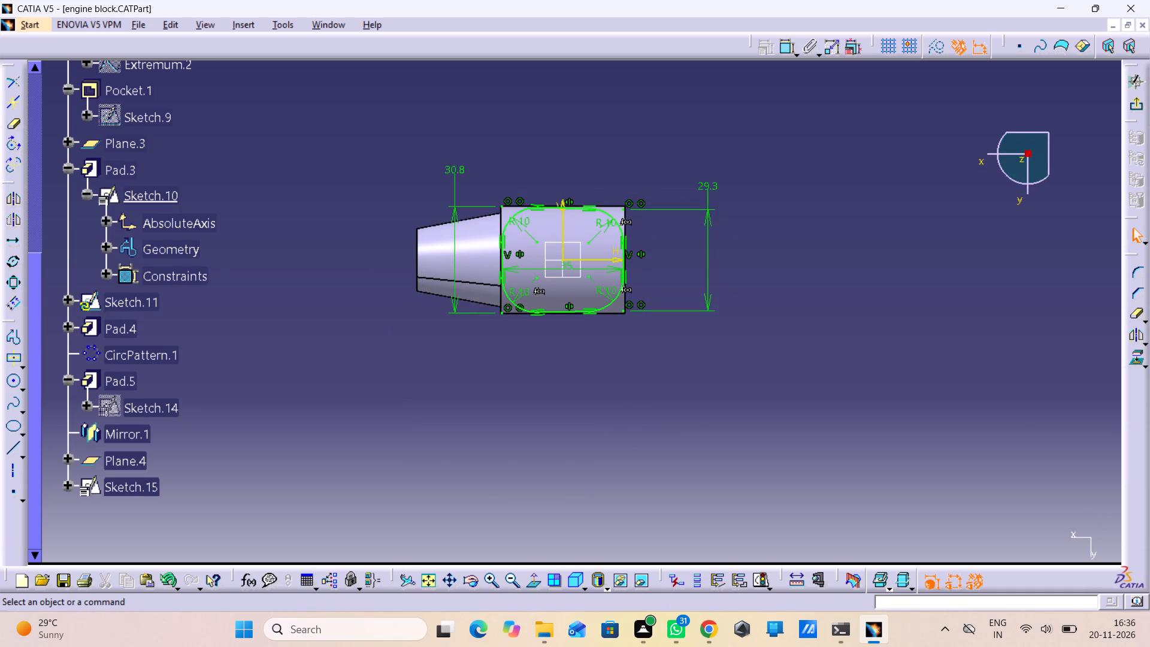
pyautogui.click(1140, 93)
pyautogui.click(1140, 74)
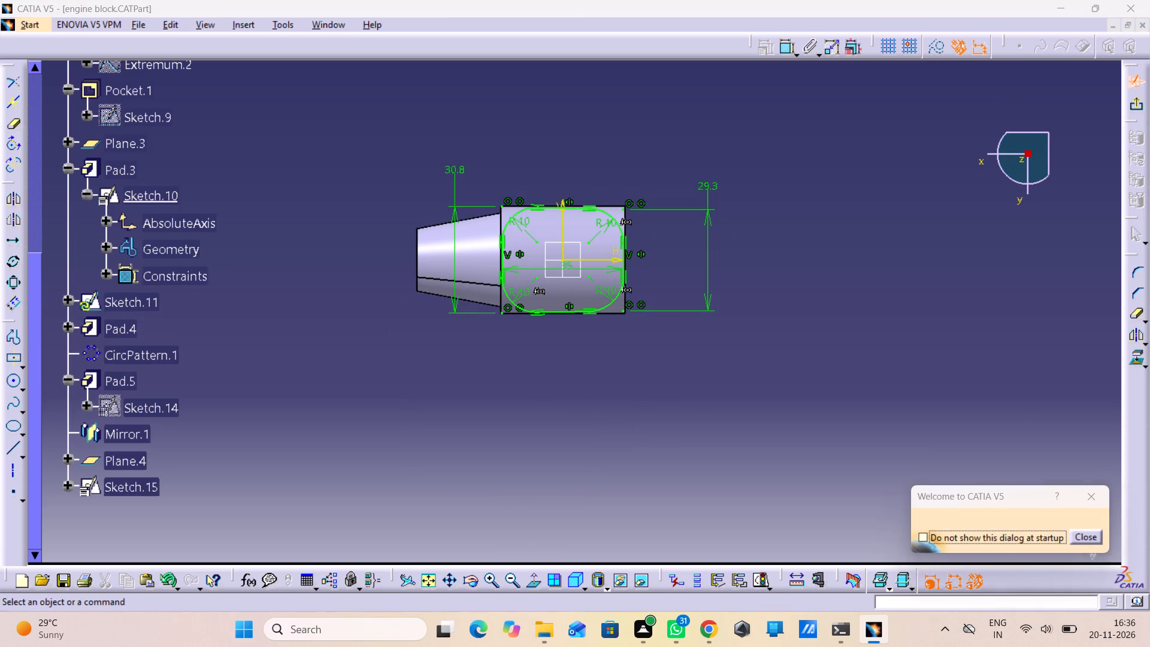
pyautogui.click(1090, 495)
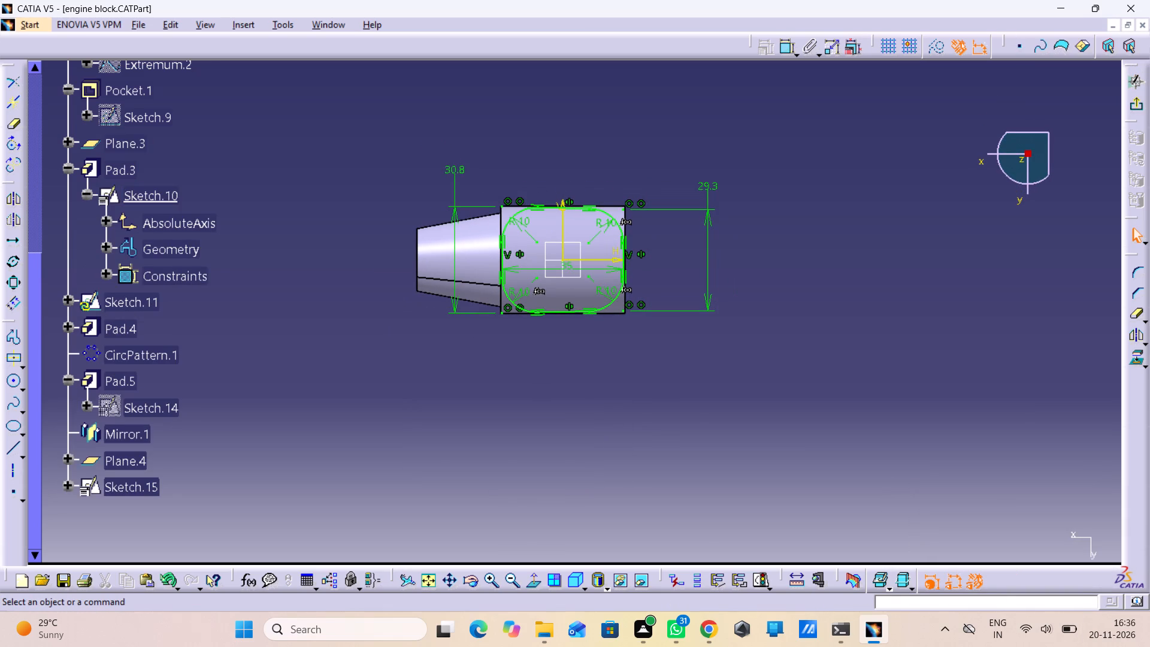
pyautogui.click(1141, 105)
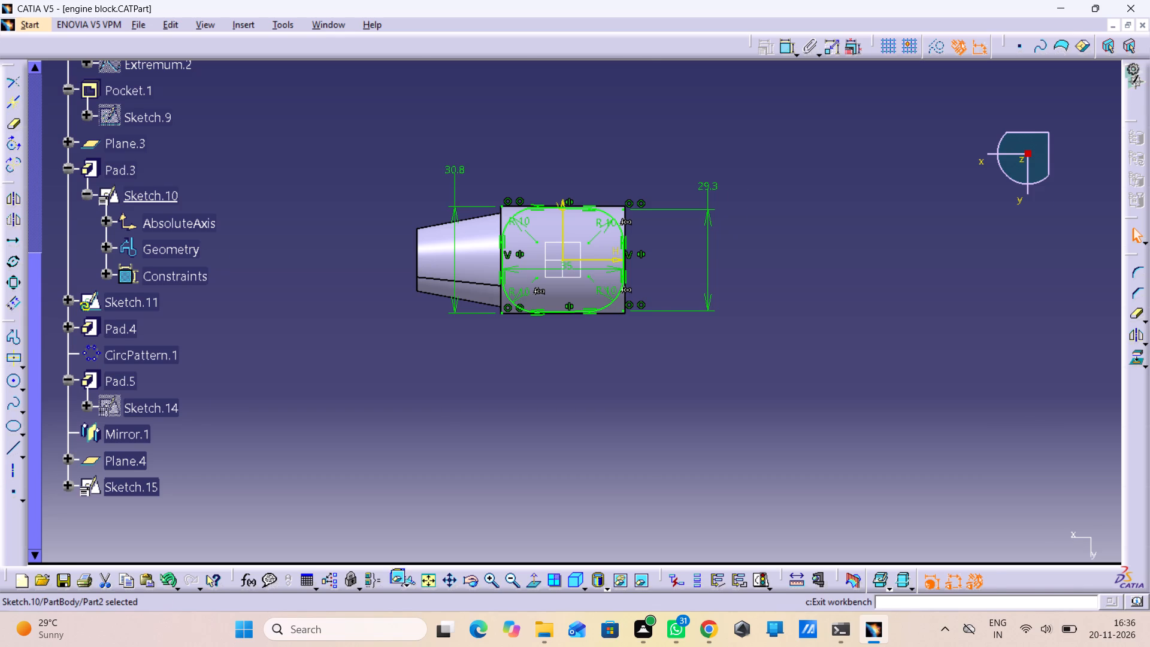
pyautogui.click(1141, 105)
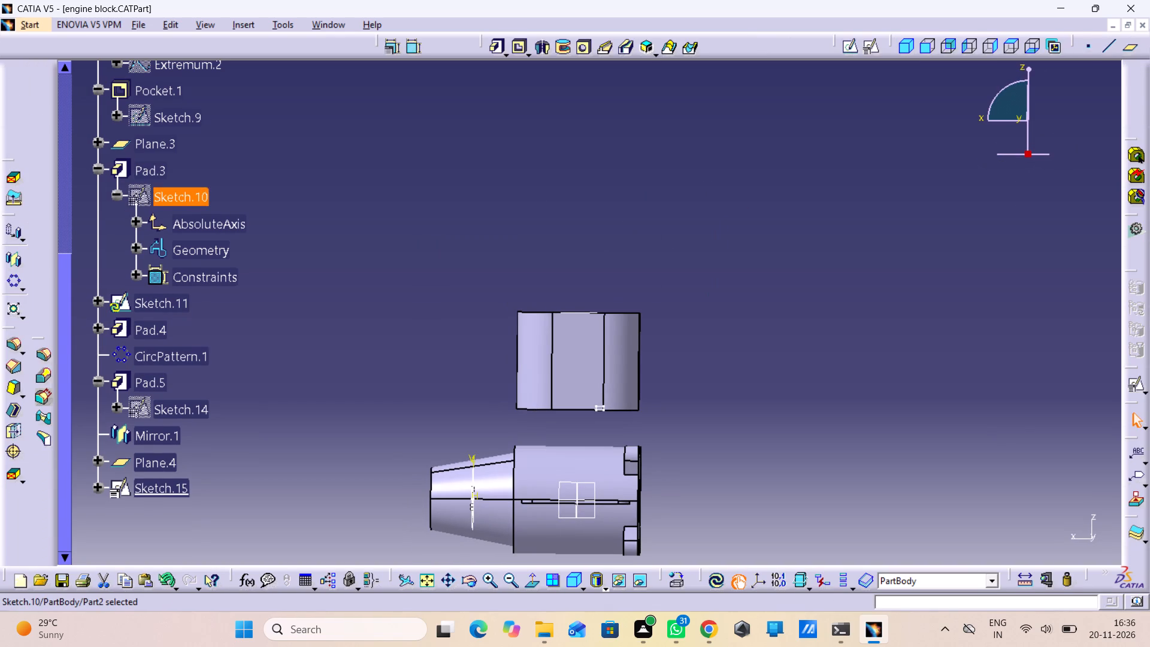
pyautogui.moveTo(293, 137); pyautogui.dragTo(279, 134)
pyautogui.rightClick(146, 171)
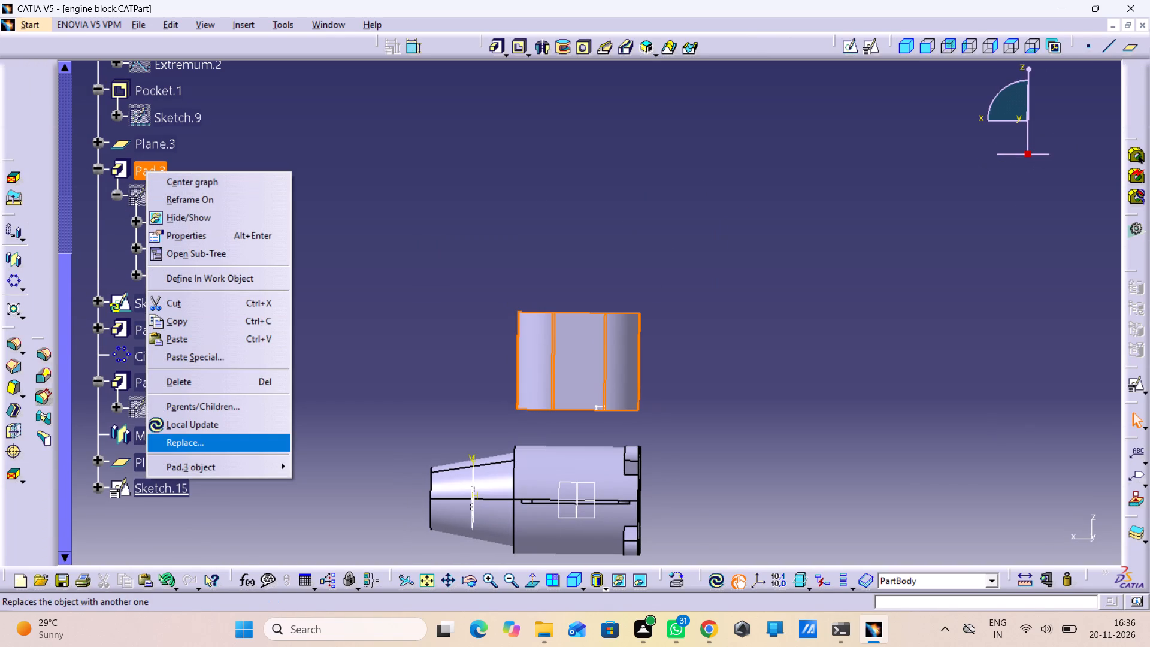
pyautogui.click(195, 376)
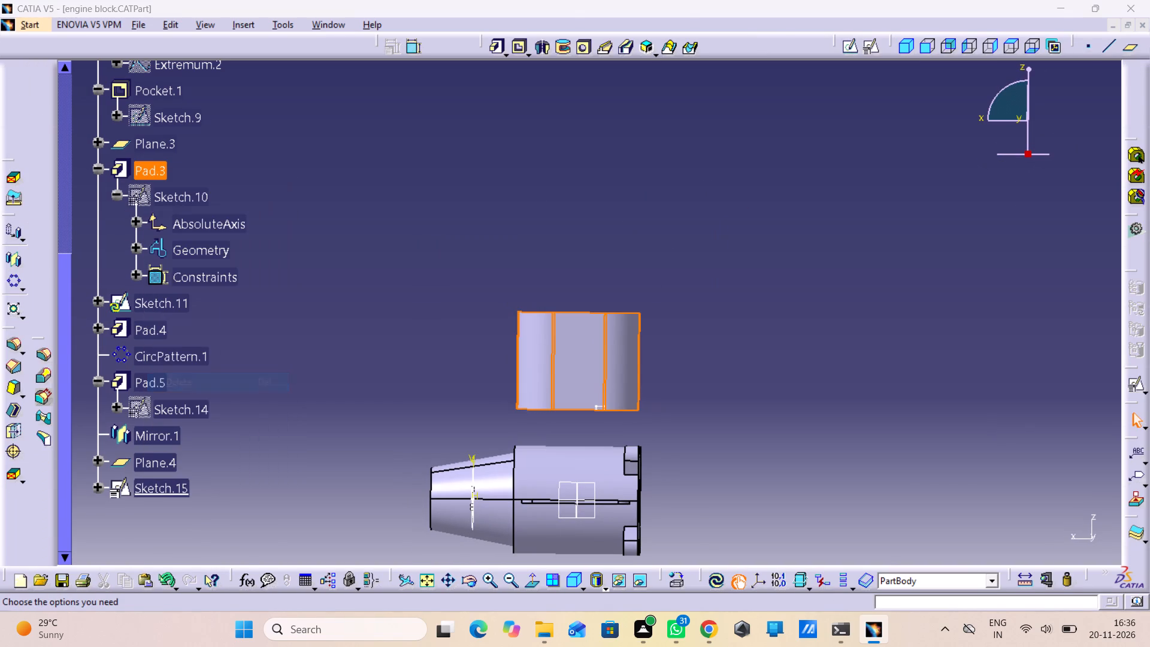
pyautogui.click(1028, 539)
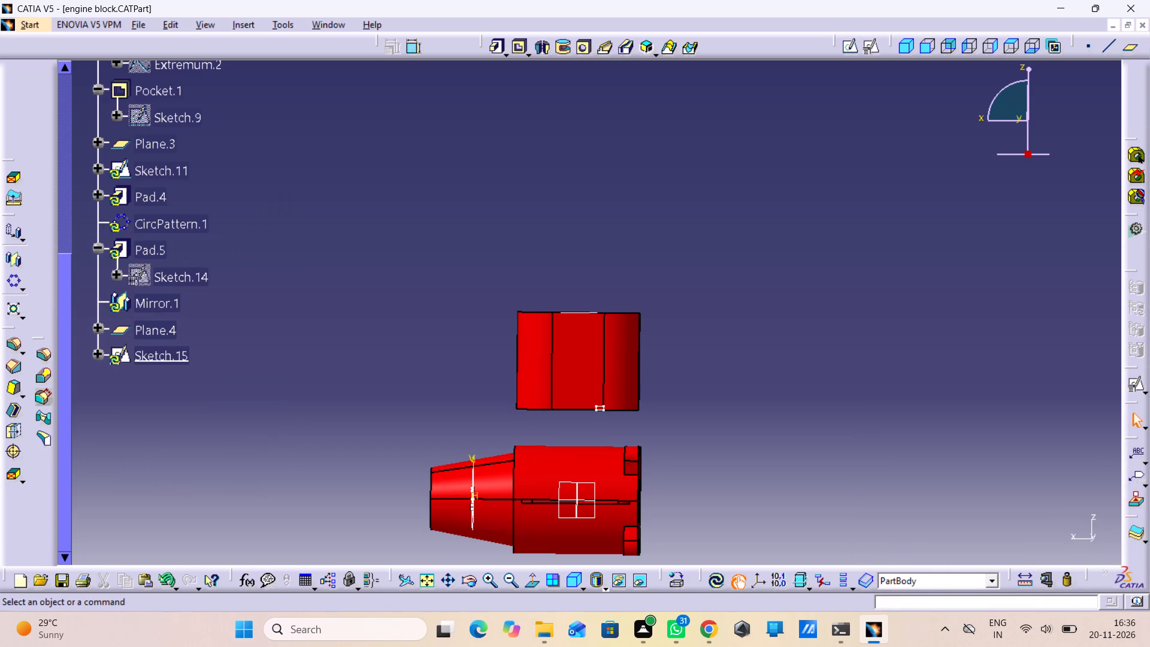
# Update the part and open the faulty Sketch.11 for editing from the update diagnosis.
pyautogui.click(716, 584)
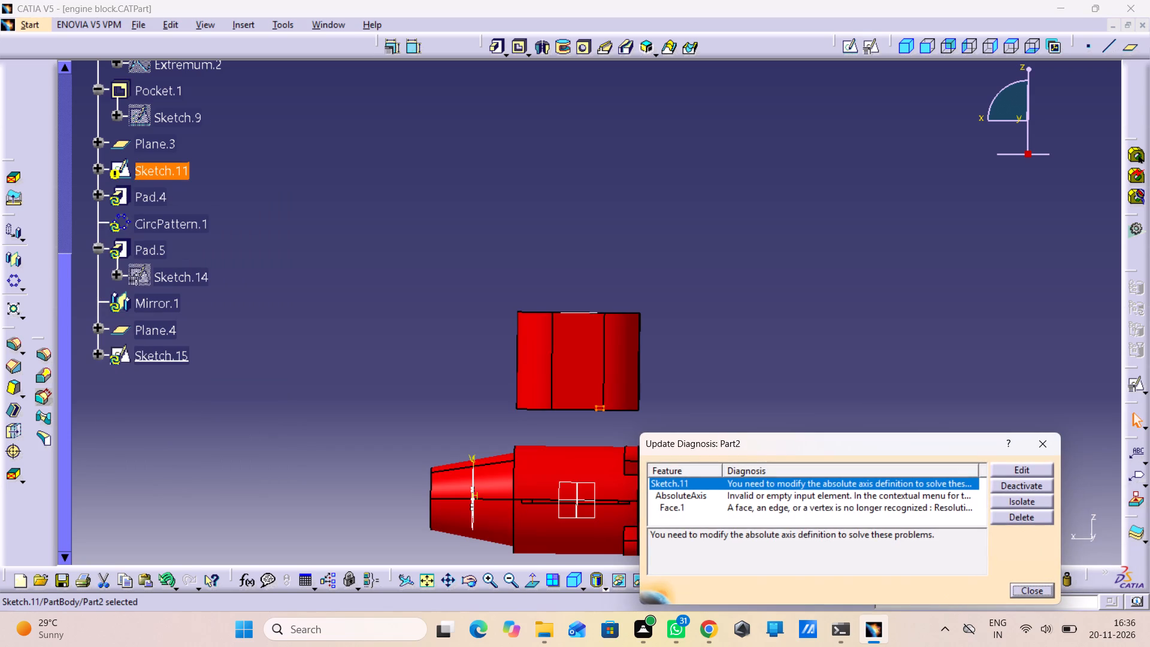
pyautogui.click(1026, 461)
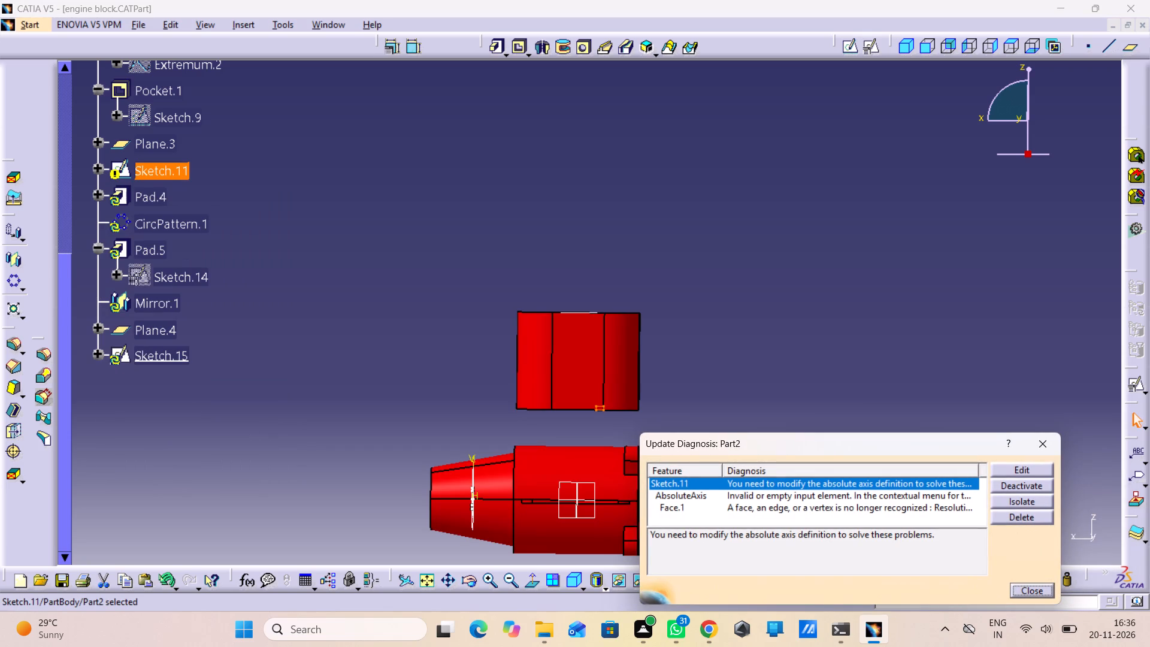
pyautogui.click(1014, 472)
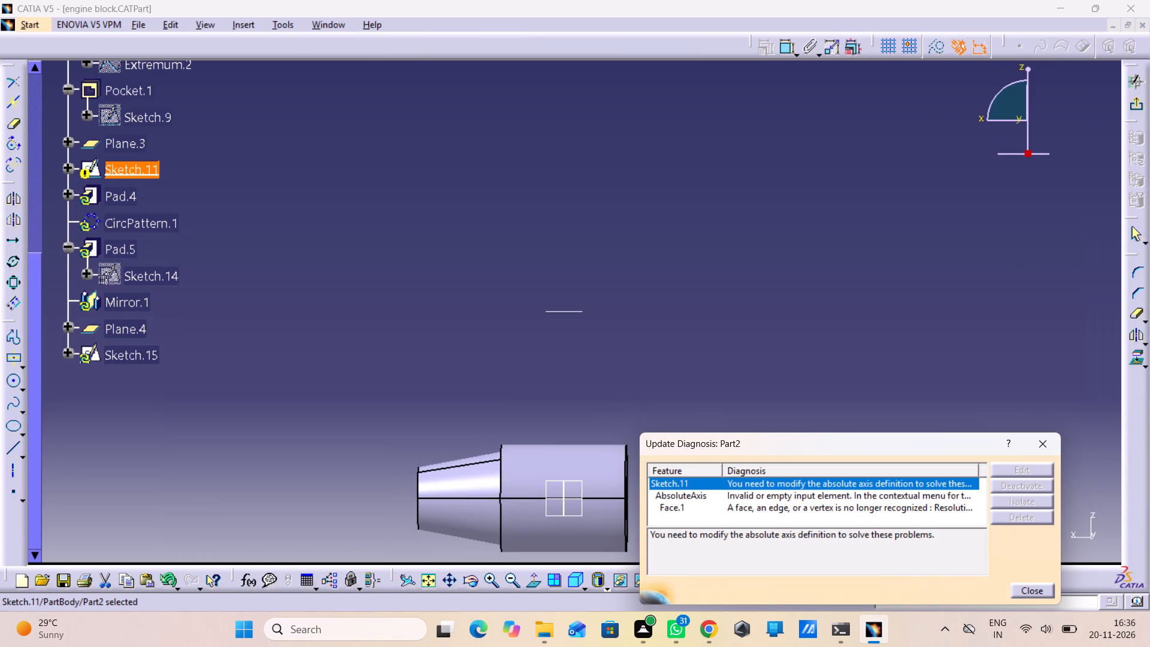
pyautogui.click(1036, 597)
pyautogui.click(884, 486)
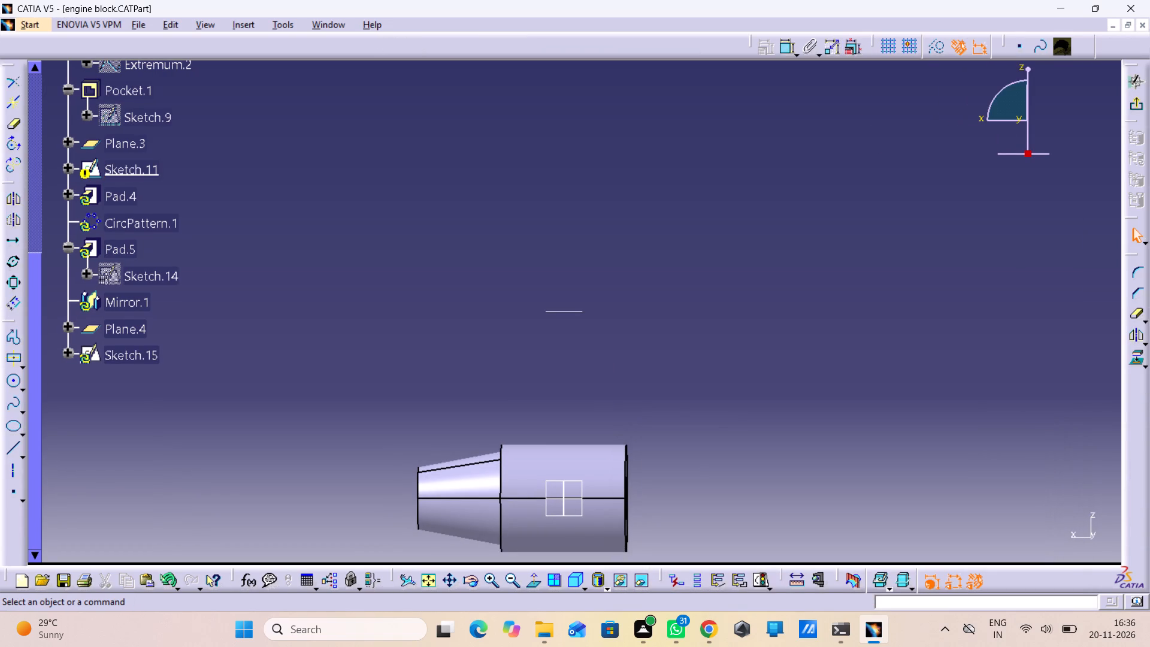
# Examine Plane.3 and the available options for Sketch.11 and its AbsoluteAxis.
pyautogui.moveTo(593, 393); pyautogui.dragTo(606, 438, button='middle')
pyautogui.moveTo(593, 393); pyautogui.dragTo(606, 438, button='right')
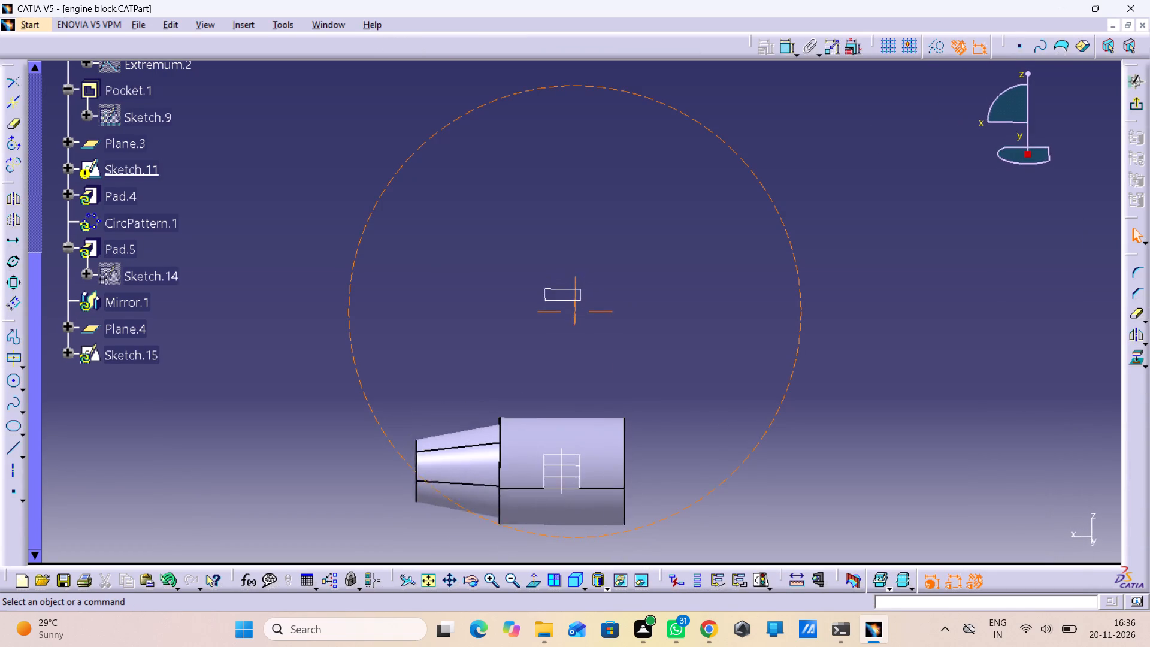
pyautogui.moveTo(606, 438); pyautogui.dragTo(608, 437, button='middle')
pyautogui.moveTo(606, 438); pyautogui.dragTo(608, 437, button='right')
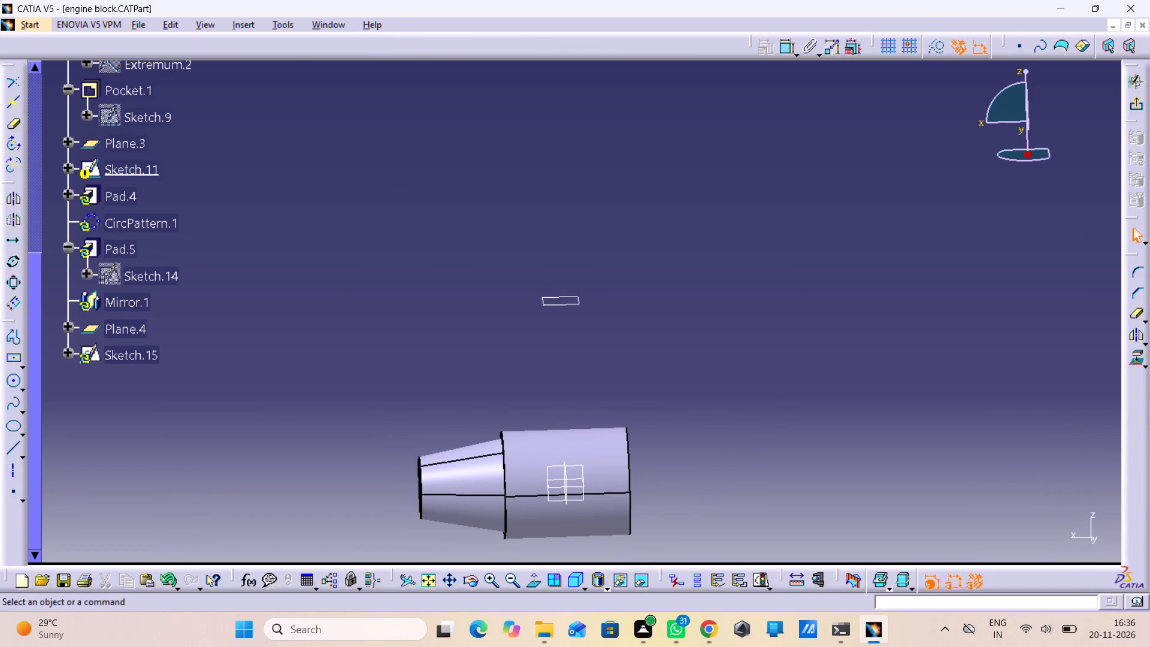
pyautogui.click(563, 306)
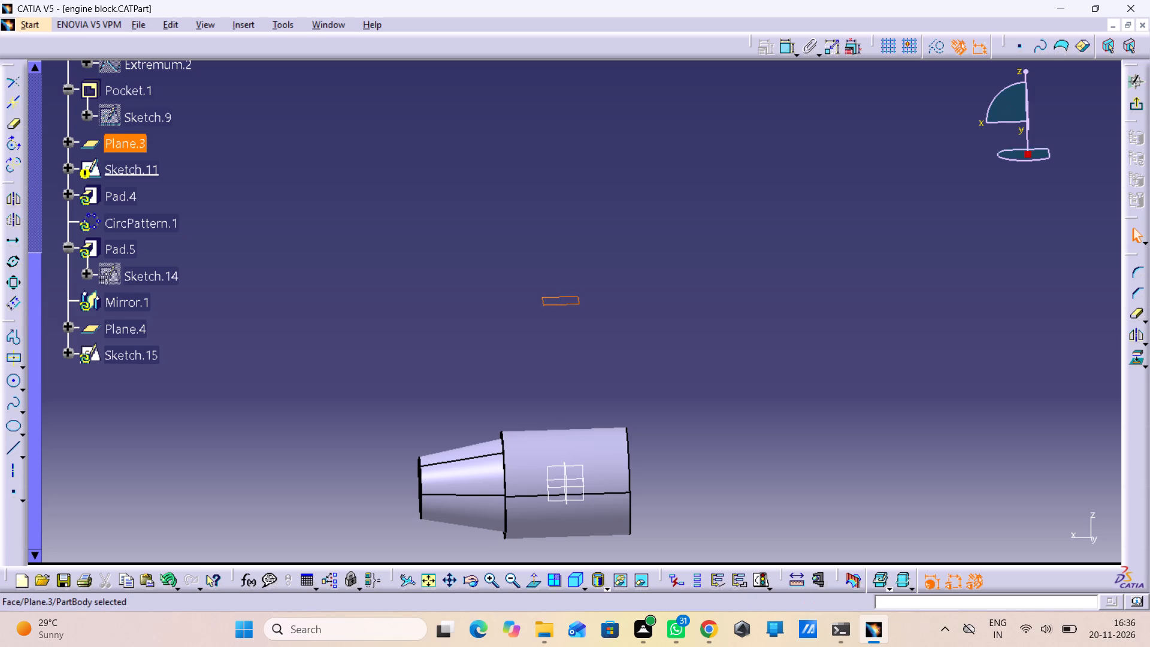
pyautogui.doubleClick(132, 177)
pyautogui.doubleClick(132, 177)
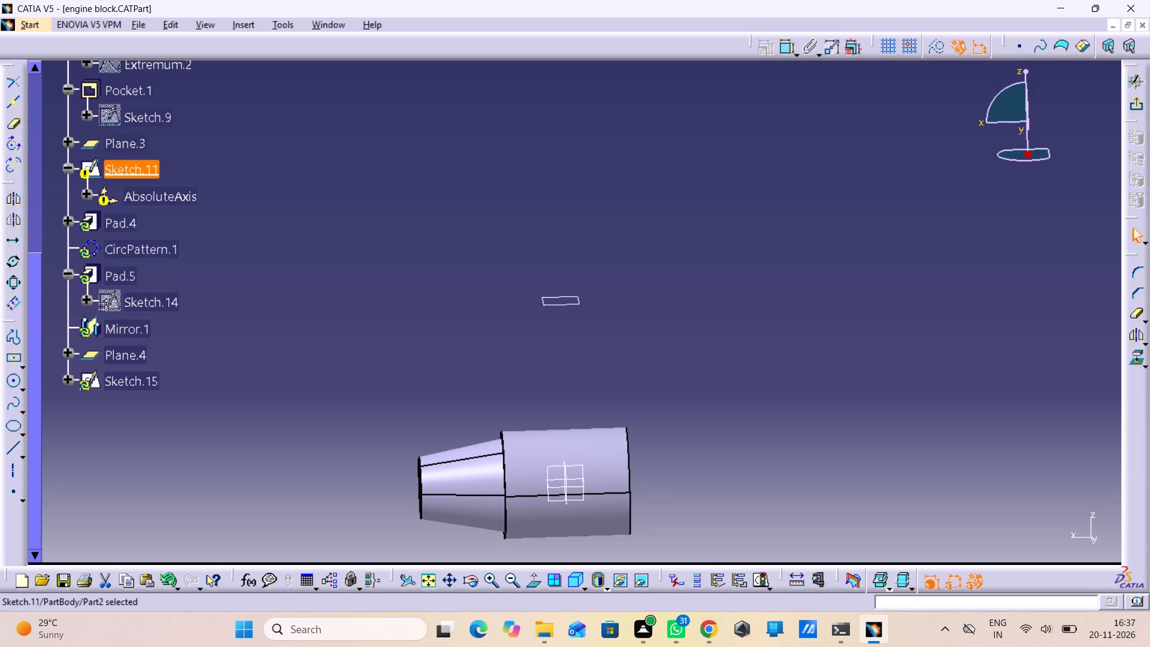
pyautogui.doubleClick(132, 177)
pyautogui.tripleClick(99, 165)
pyautogui.click(99, 165)
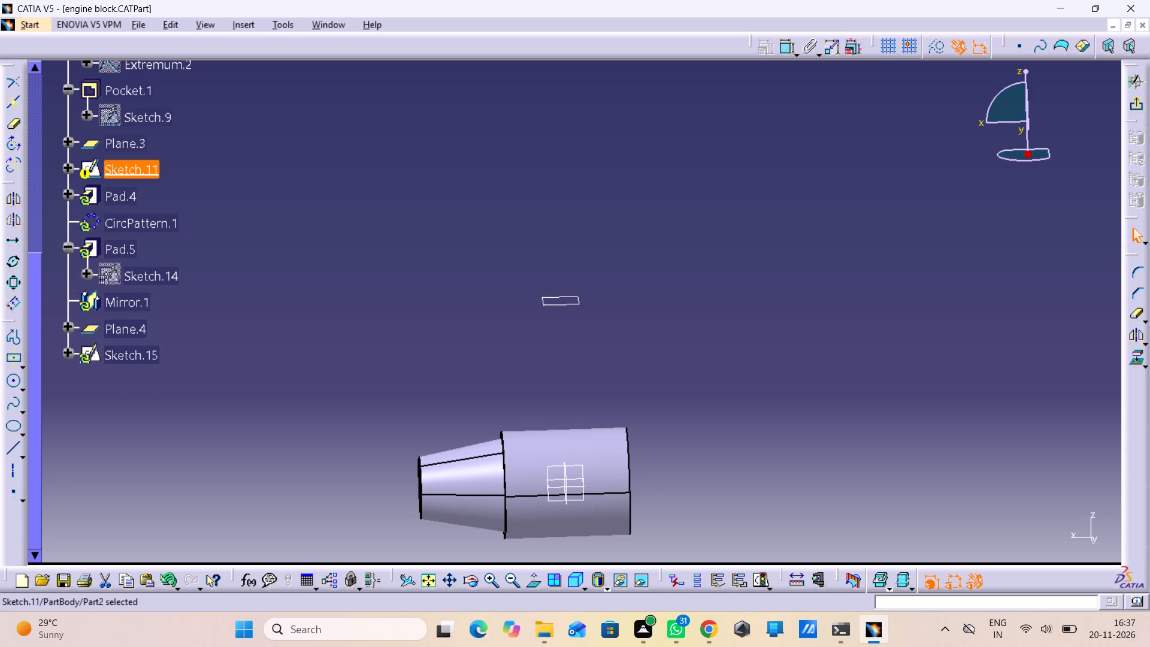
pyautogui.rightClick(105, 165)
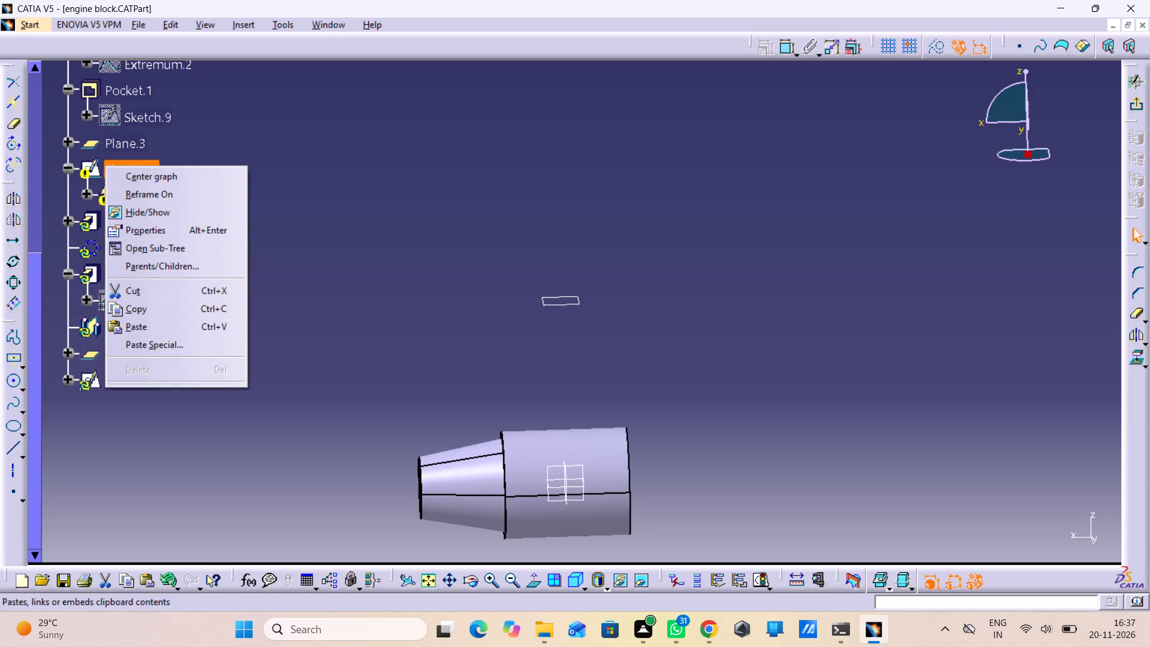
pyautogui.click(385, 285)
pyautogui.rightClick(165, 202)
pyautogui.click(540, 338)
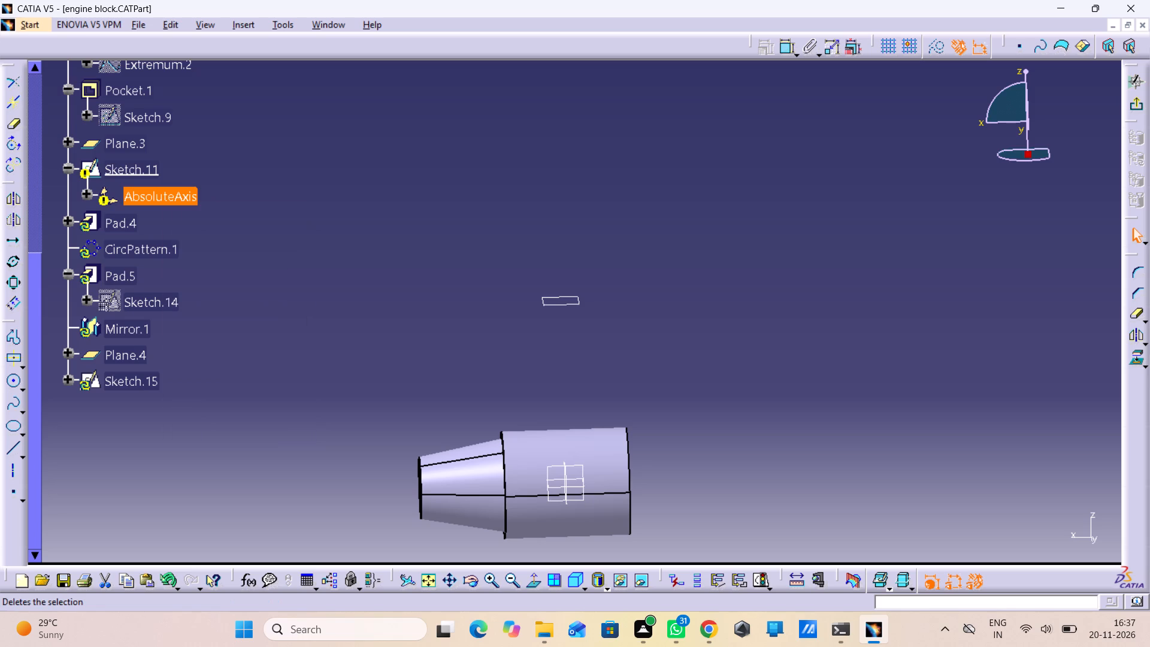
# Exit Sketch.11, drop it from the part, and update the engine block.
pyautogui.click(1136, 104)
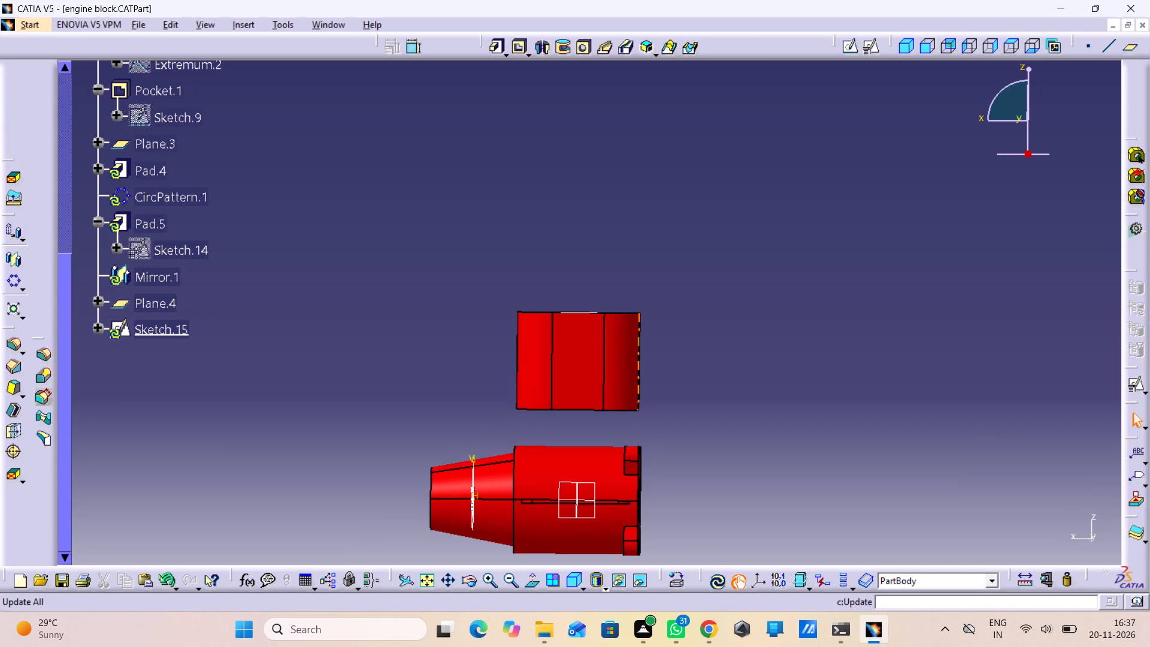
pyautogui.click(710, 572)
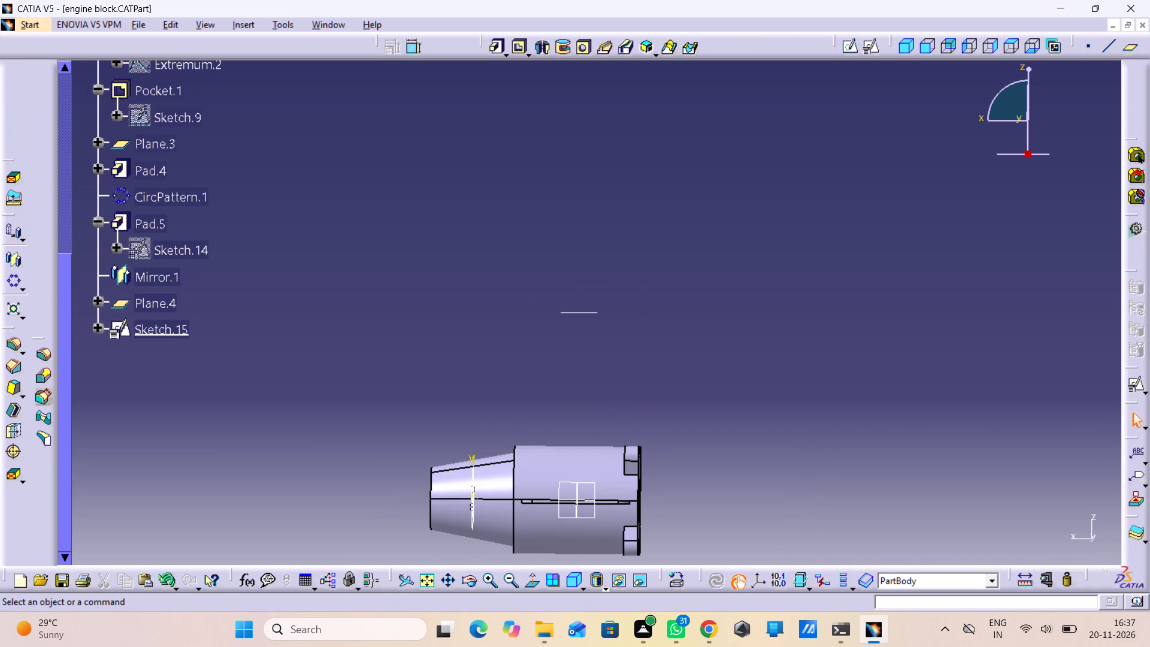
# Check the definition of Plane.3, keeping its offset from the xy plane.
pyautogui.click(575, 313)
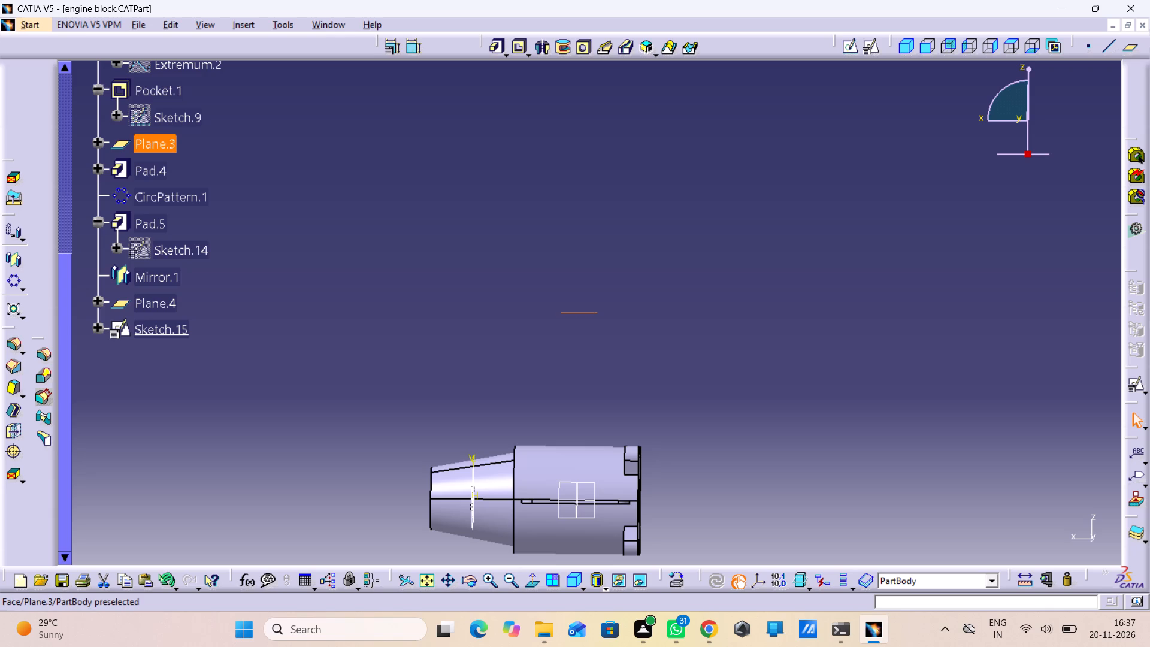
pyautogui.doubleClick(577, 312)
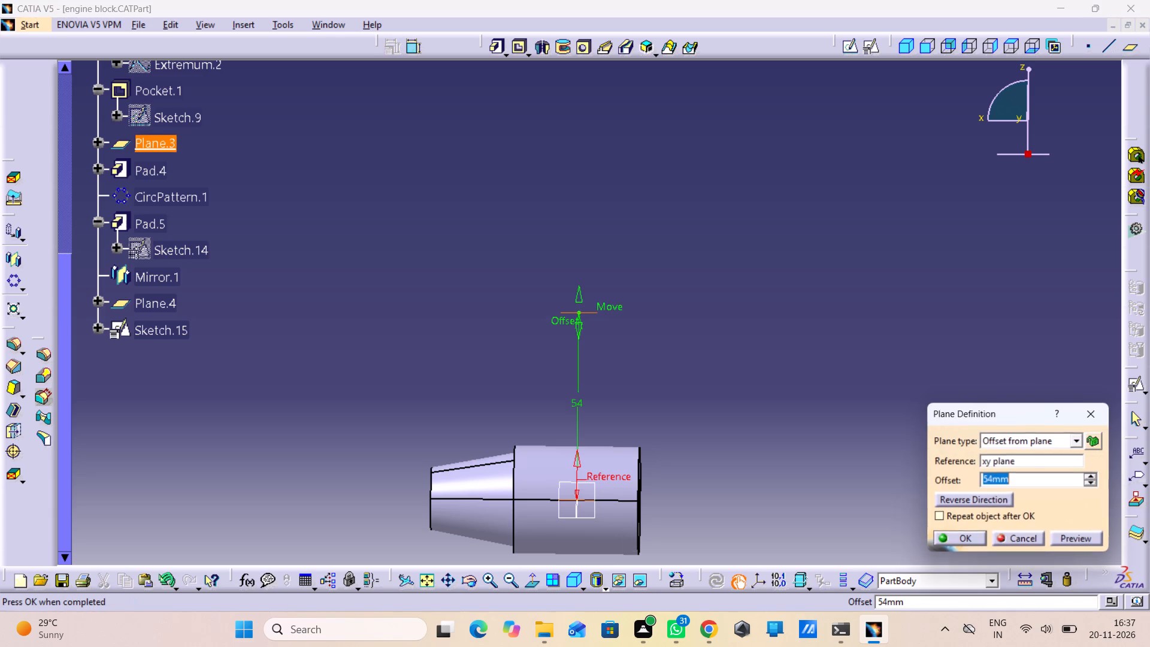
pyautogui.click(978, 531)
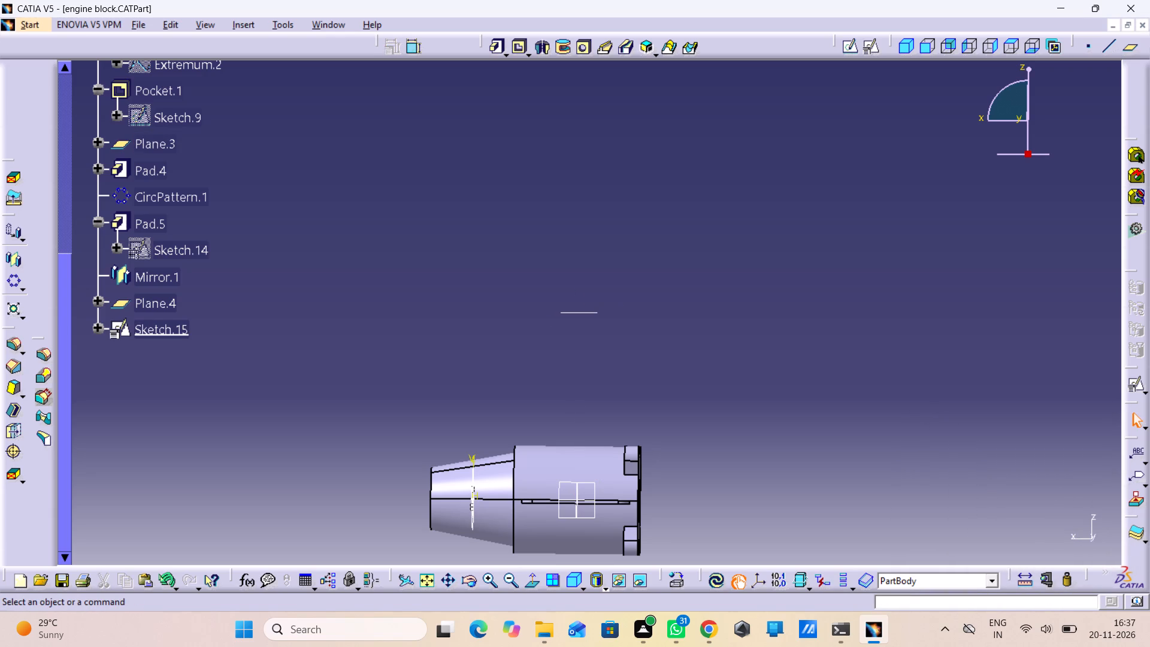
# Create a positioned sketch on Plane.3 with both the H and V directions reversed and the axes not swapped.
pyautogui.click(877, 47)
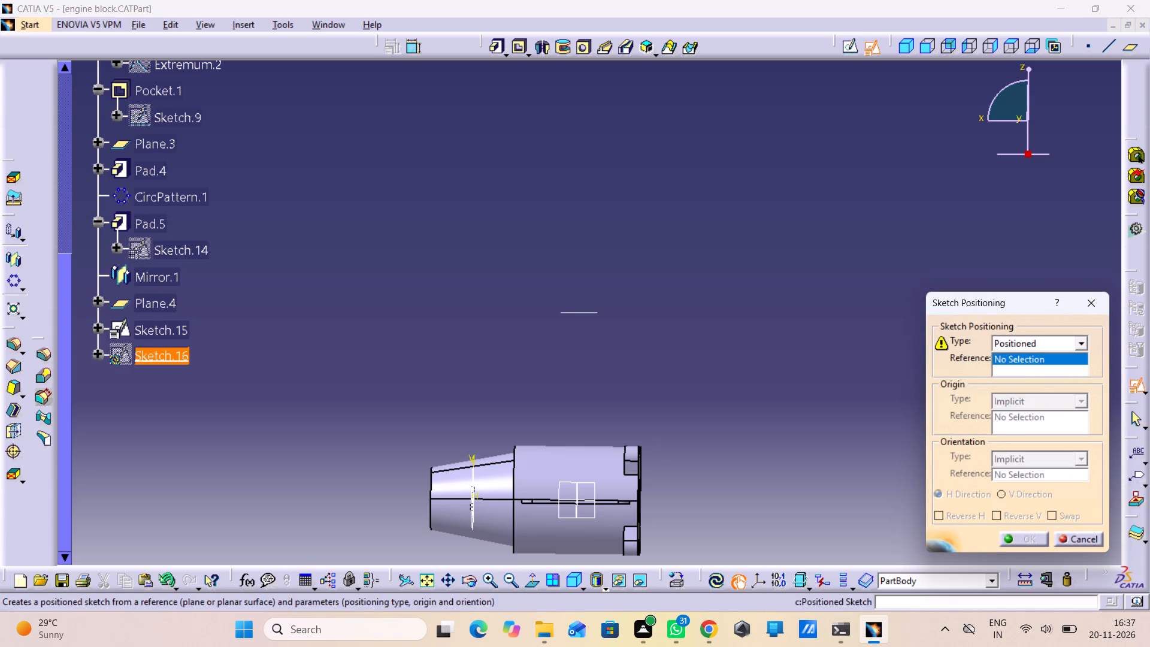
pyautogui.click(594, 310)
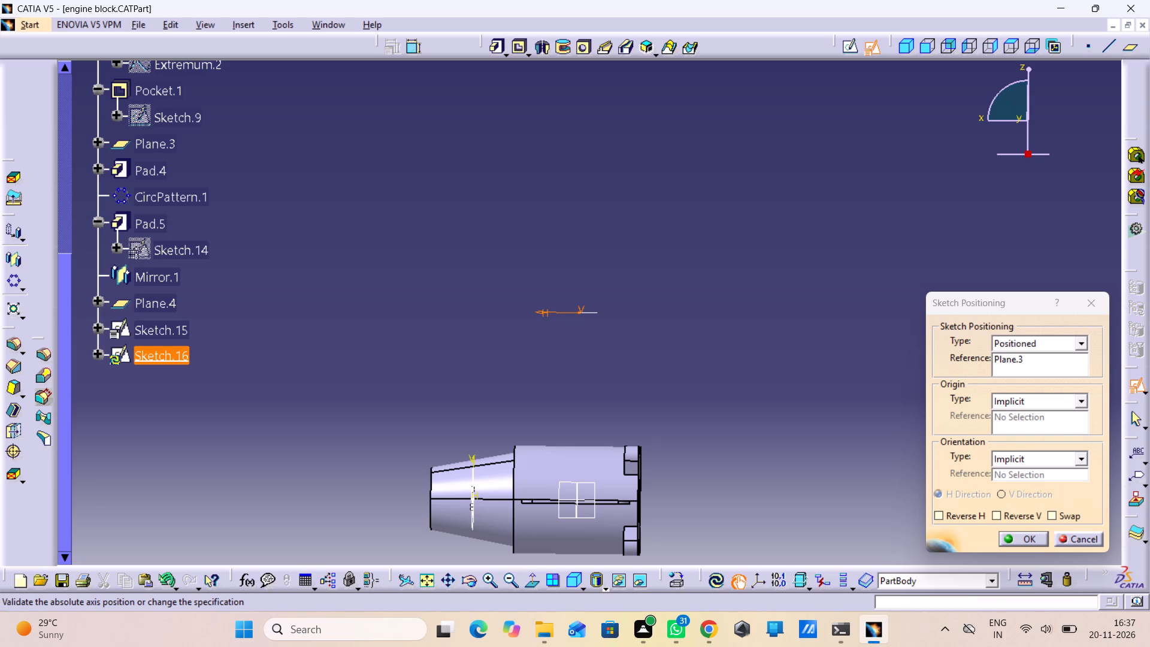
pyautogui.moveTo(637, 340); pyautogui.dragTo(652, 493, button='middle')
pyautogui.moveTo(637, 340); pyautogui.dragTo(652, 493, button='right')
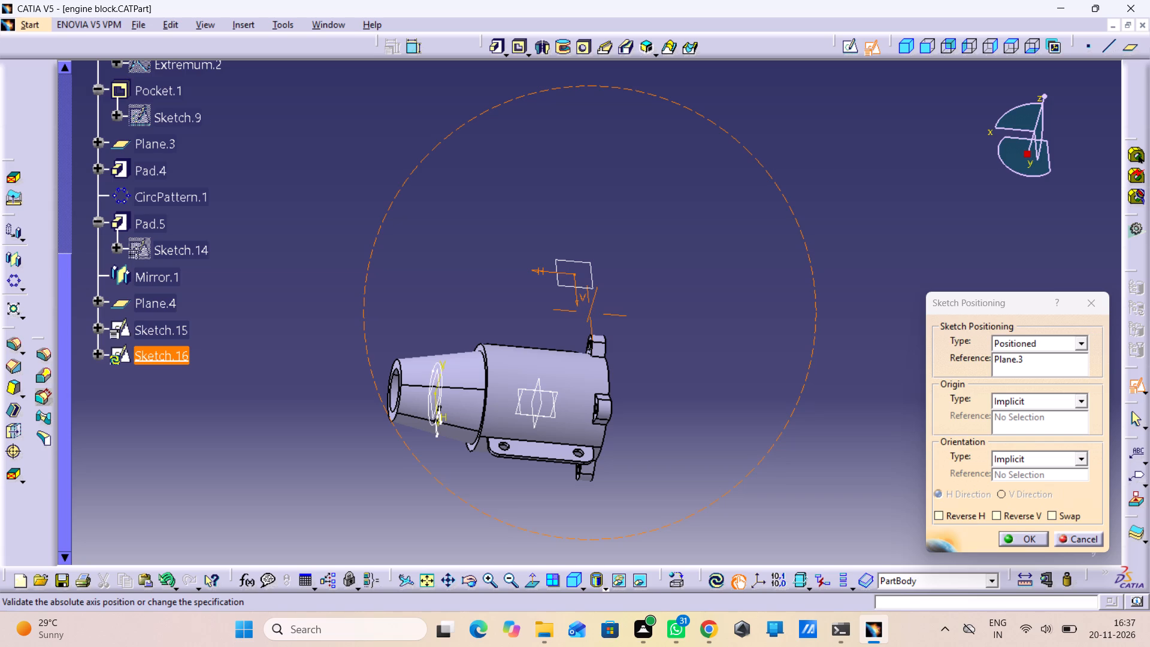
pyautogui.click(1060, 528)
pyautogui.click(1061, 515)
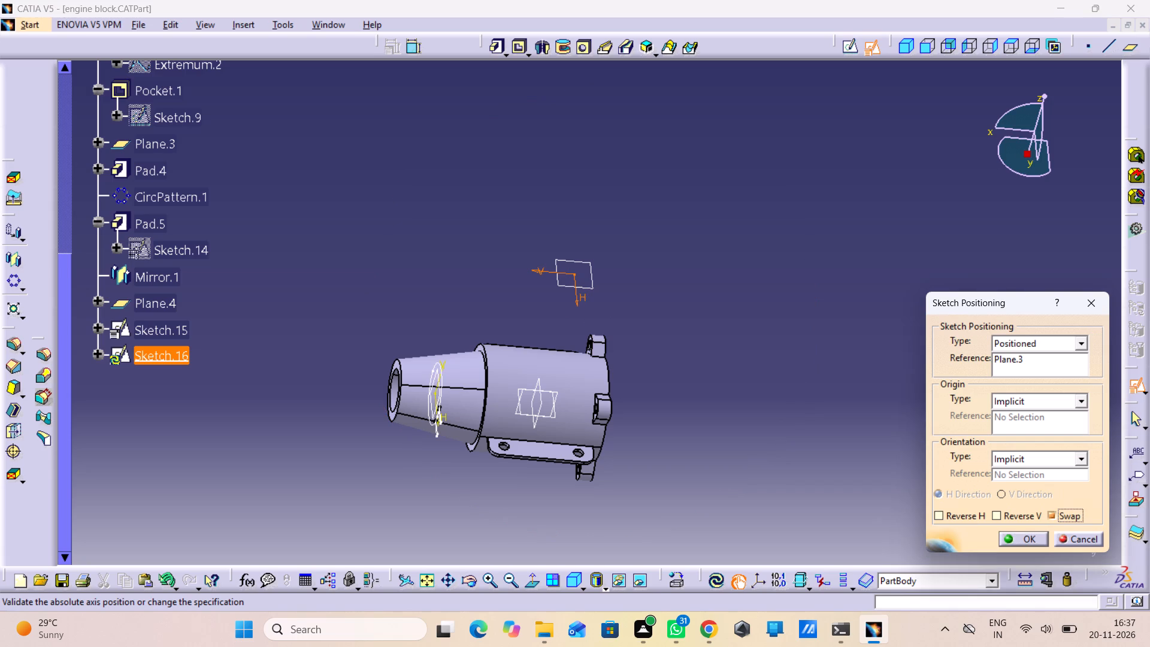
pyautogui.click(1003, 513)
pyautogui.click(977, 516)
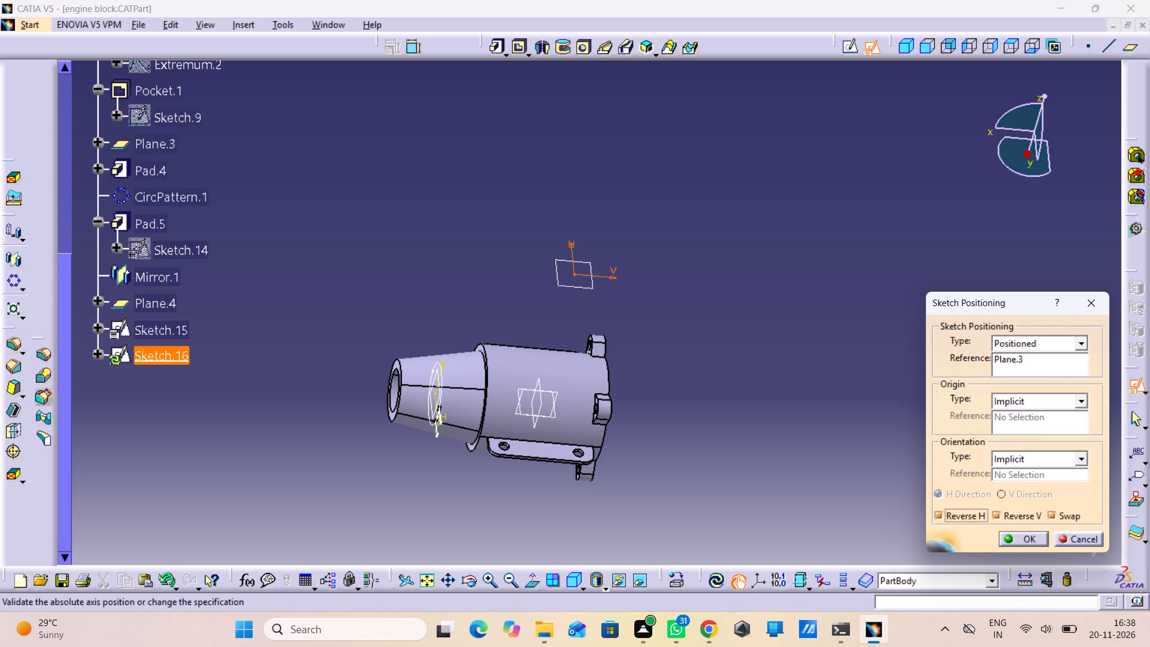
pyautogui.click(1060, 517)
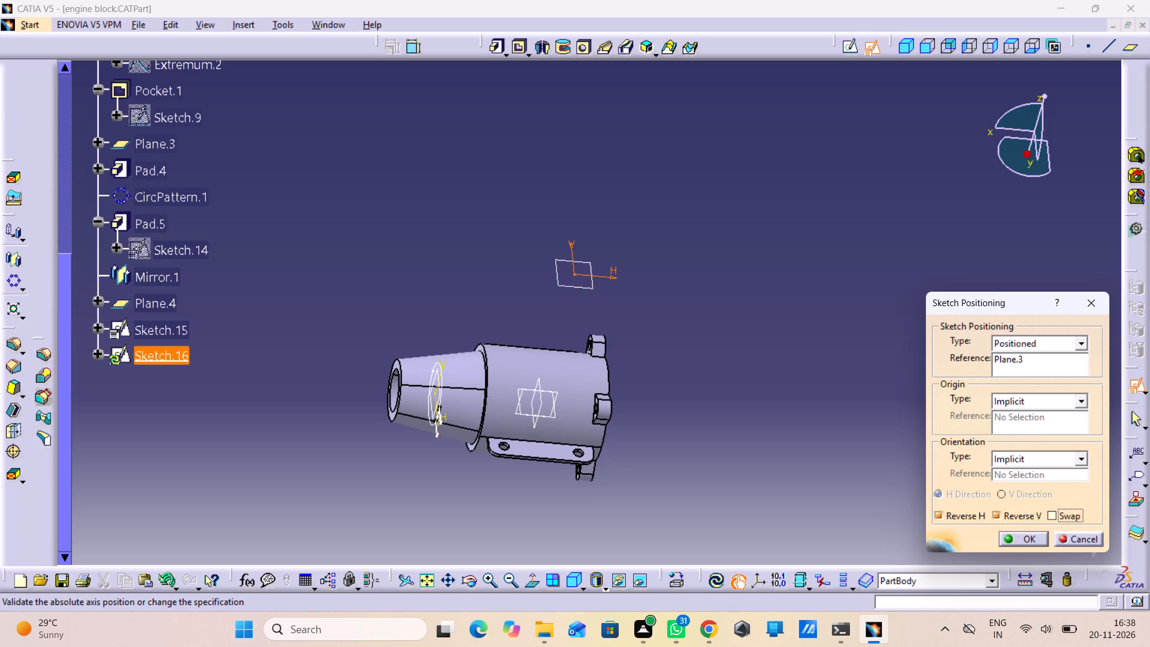
pyautogui.click(1009, 536)
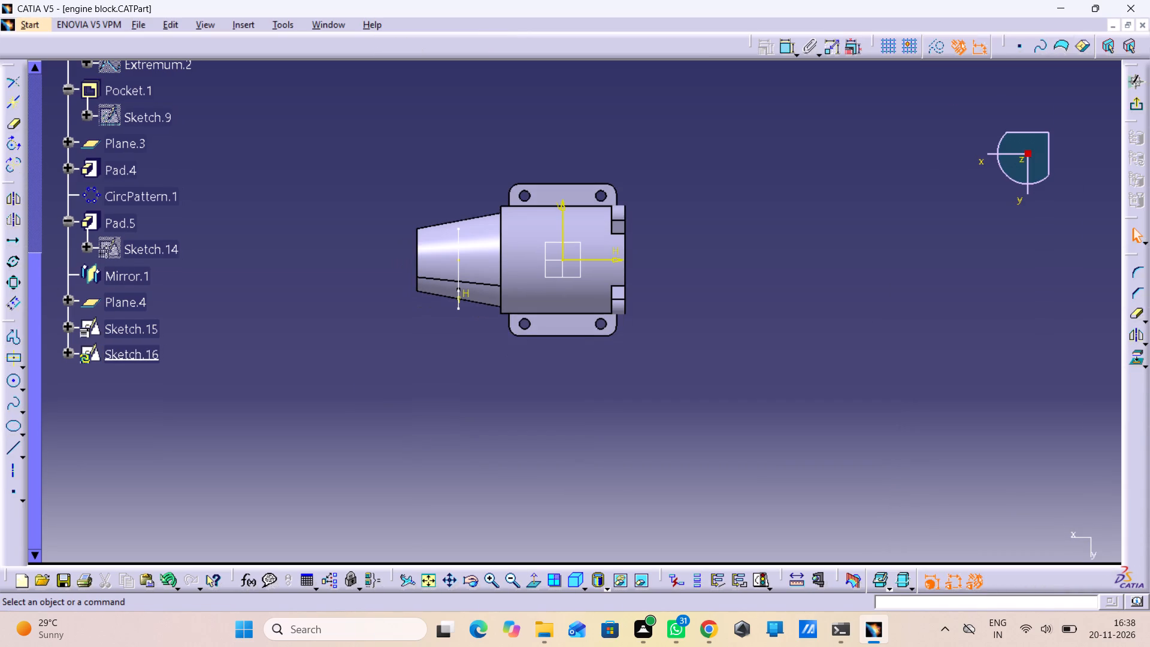
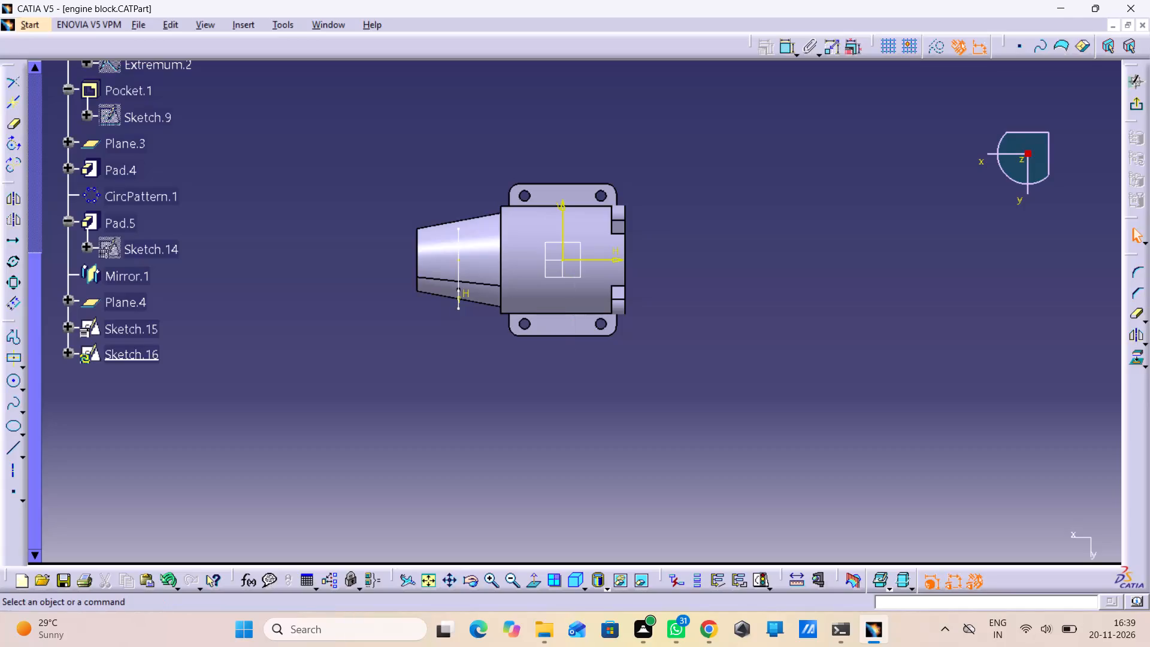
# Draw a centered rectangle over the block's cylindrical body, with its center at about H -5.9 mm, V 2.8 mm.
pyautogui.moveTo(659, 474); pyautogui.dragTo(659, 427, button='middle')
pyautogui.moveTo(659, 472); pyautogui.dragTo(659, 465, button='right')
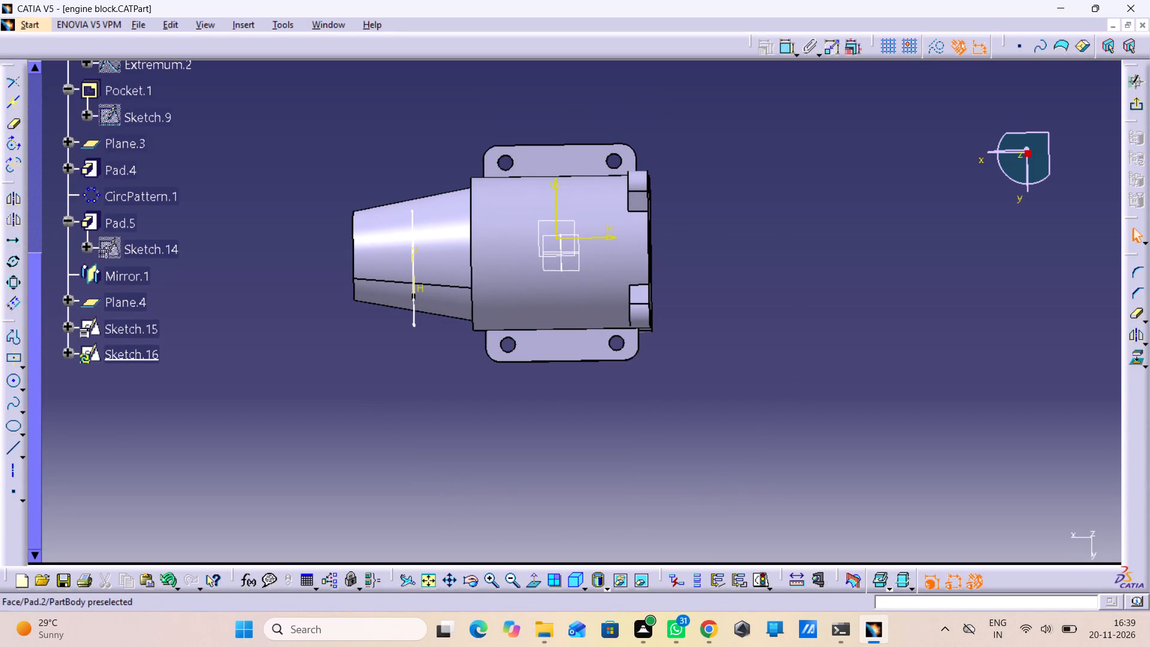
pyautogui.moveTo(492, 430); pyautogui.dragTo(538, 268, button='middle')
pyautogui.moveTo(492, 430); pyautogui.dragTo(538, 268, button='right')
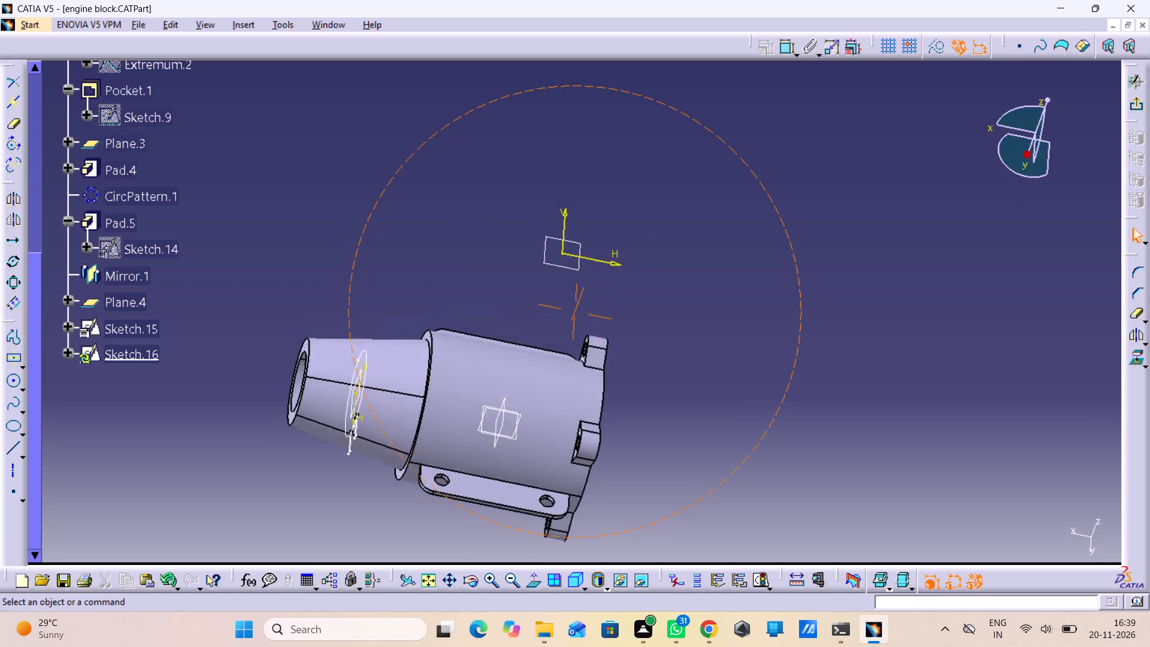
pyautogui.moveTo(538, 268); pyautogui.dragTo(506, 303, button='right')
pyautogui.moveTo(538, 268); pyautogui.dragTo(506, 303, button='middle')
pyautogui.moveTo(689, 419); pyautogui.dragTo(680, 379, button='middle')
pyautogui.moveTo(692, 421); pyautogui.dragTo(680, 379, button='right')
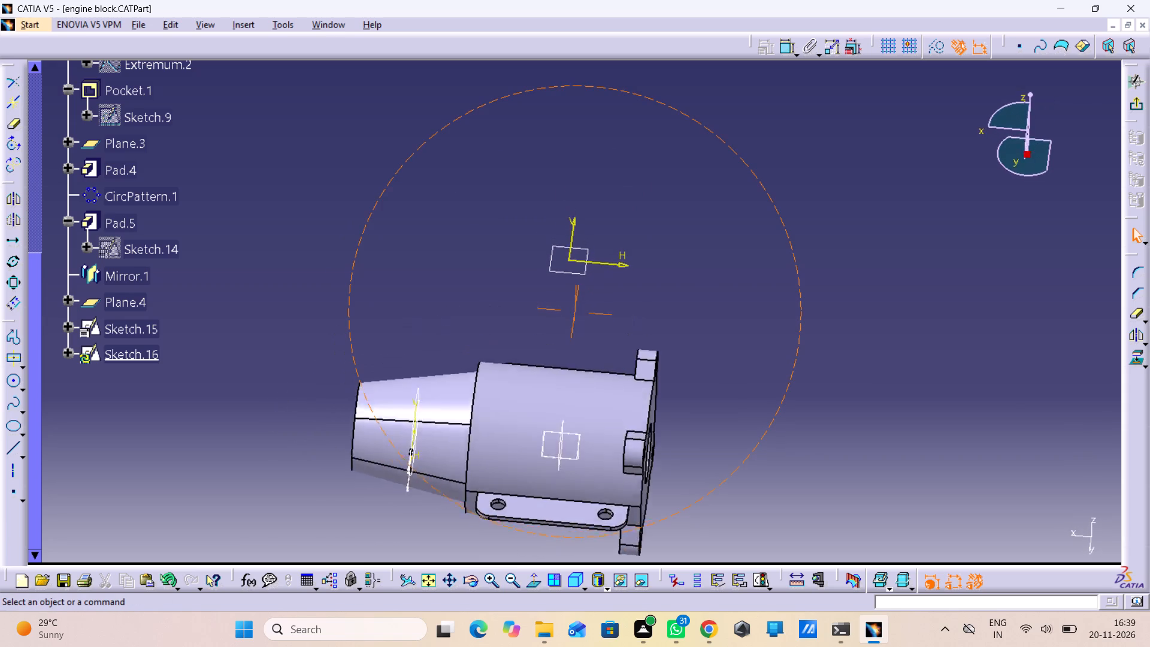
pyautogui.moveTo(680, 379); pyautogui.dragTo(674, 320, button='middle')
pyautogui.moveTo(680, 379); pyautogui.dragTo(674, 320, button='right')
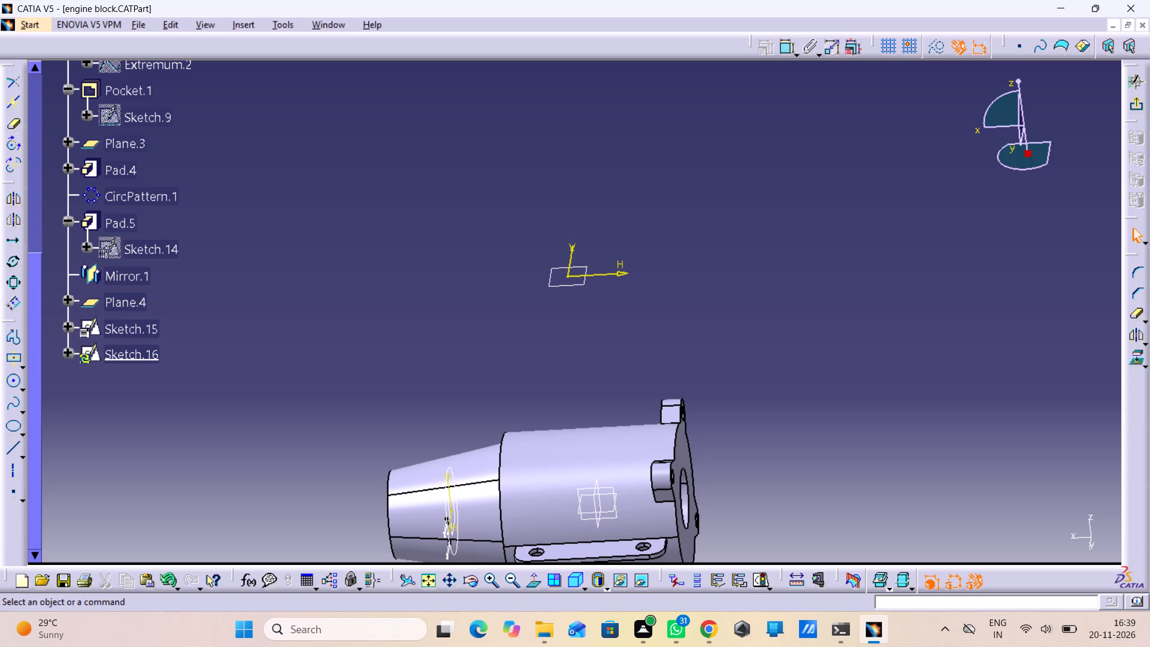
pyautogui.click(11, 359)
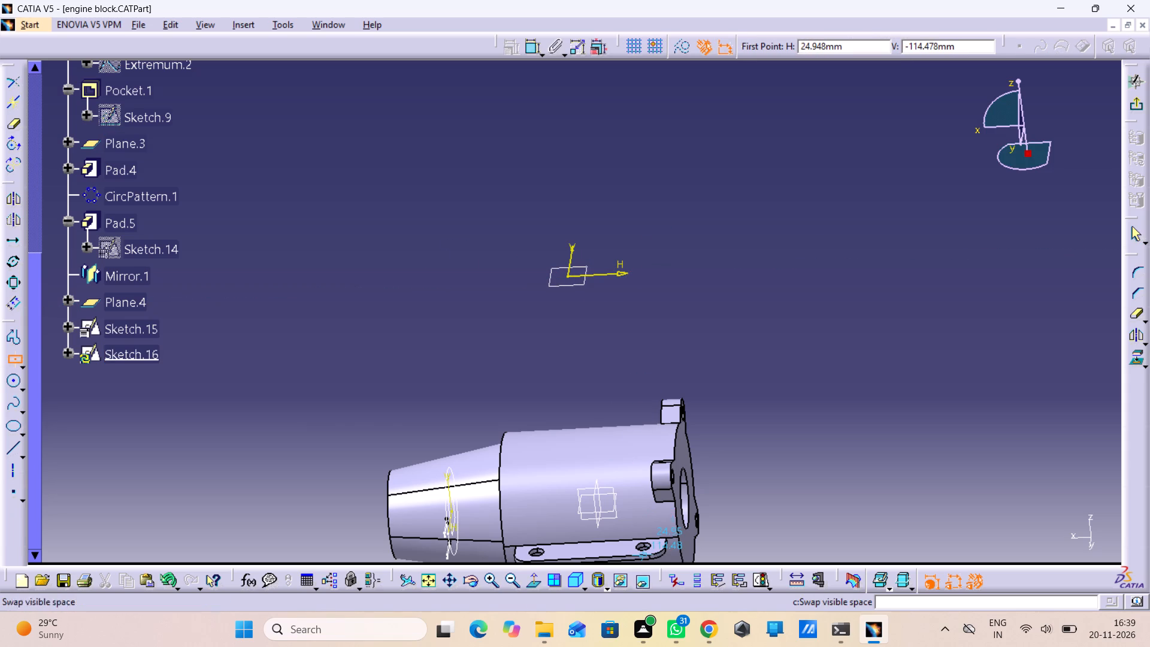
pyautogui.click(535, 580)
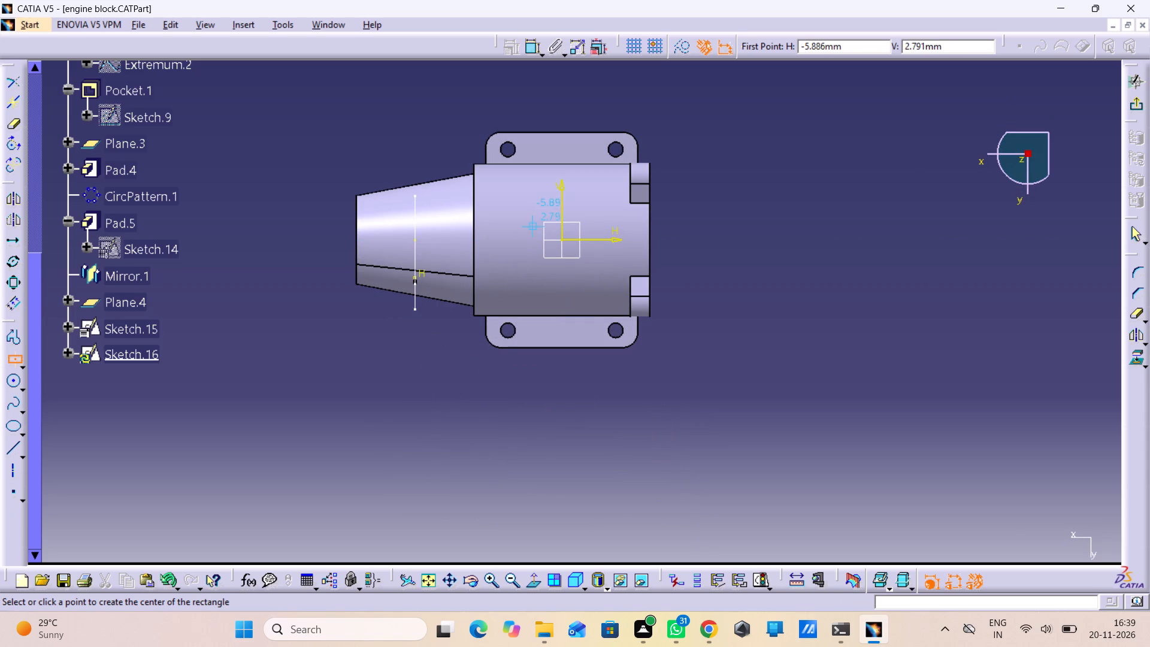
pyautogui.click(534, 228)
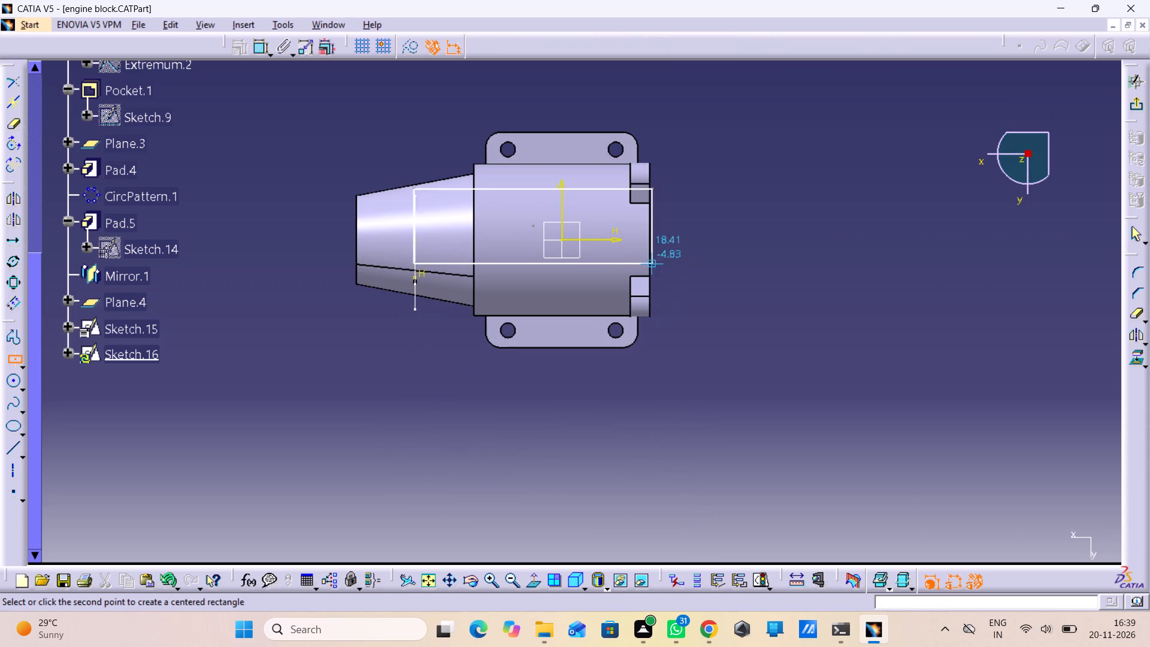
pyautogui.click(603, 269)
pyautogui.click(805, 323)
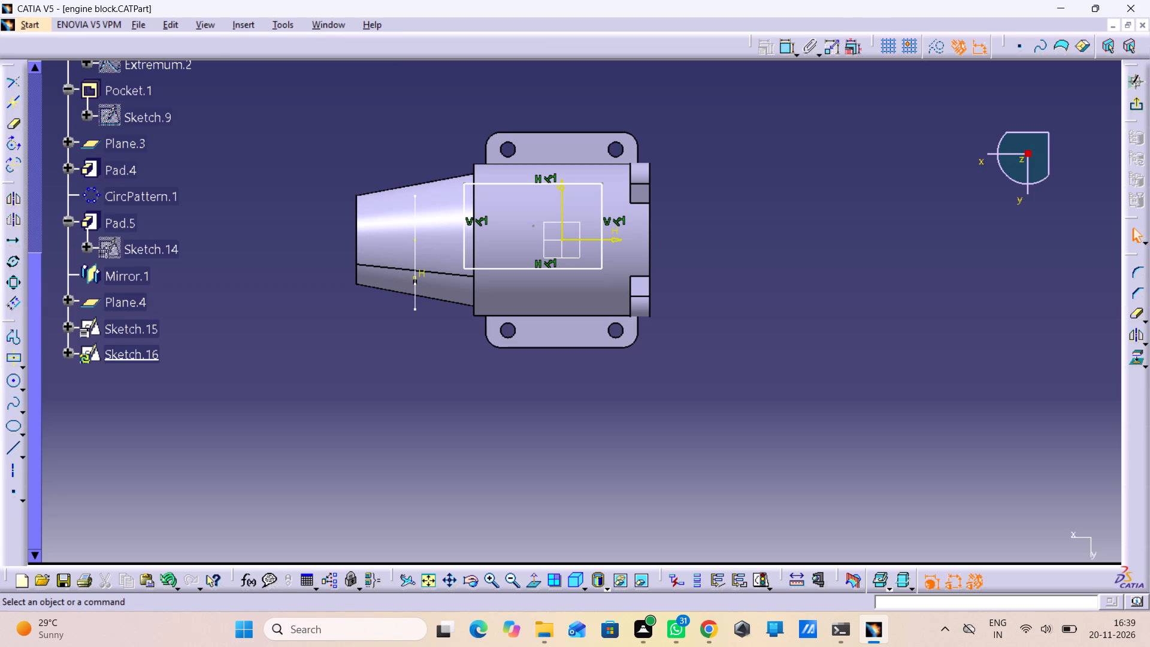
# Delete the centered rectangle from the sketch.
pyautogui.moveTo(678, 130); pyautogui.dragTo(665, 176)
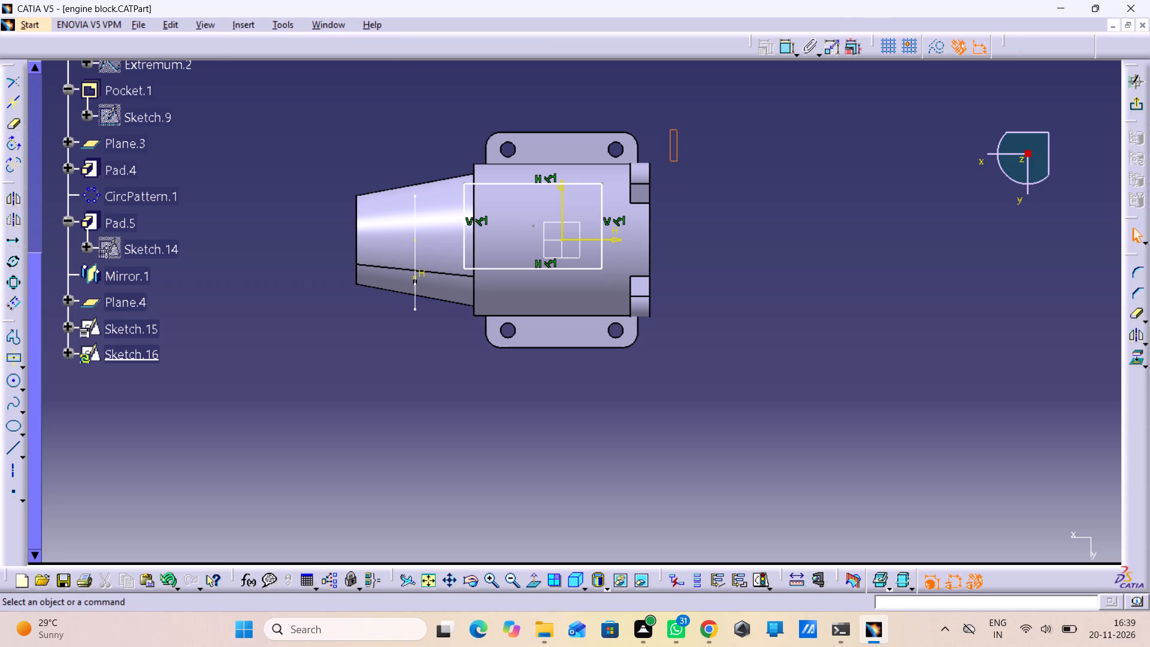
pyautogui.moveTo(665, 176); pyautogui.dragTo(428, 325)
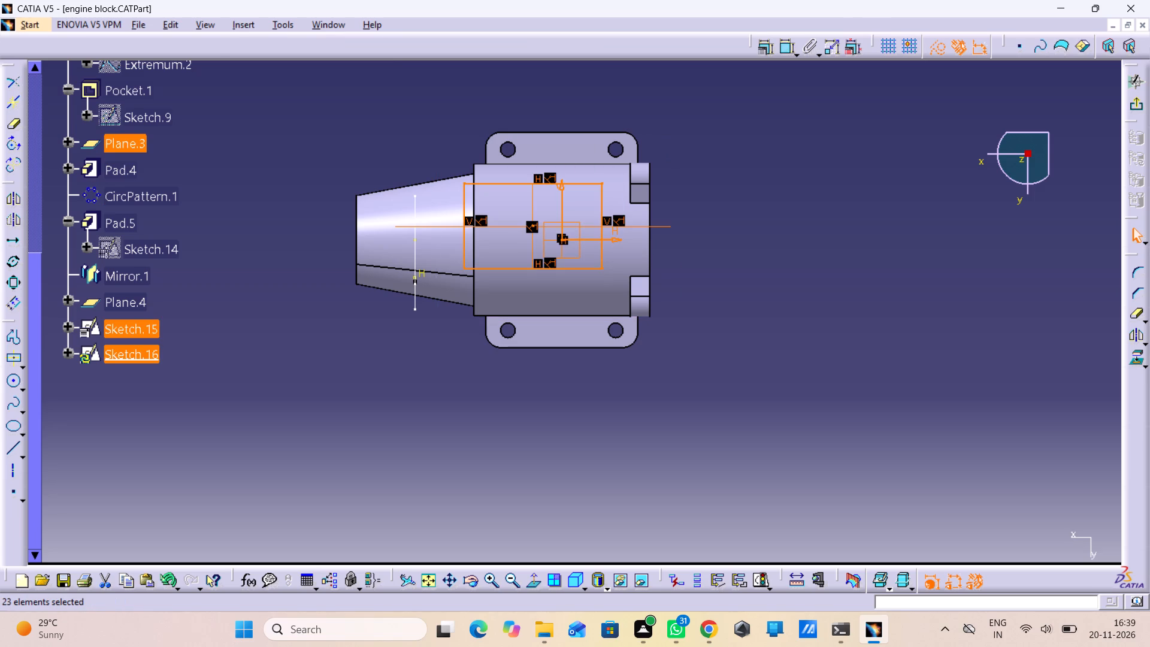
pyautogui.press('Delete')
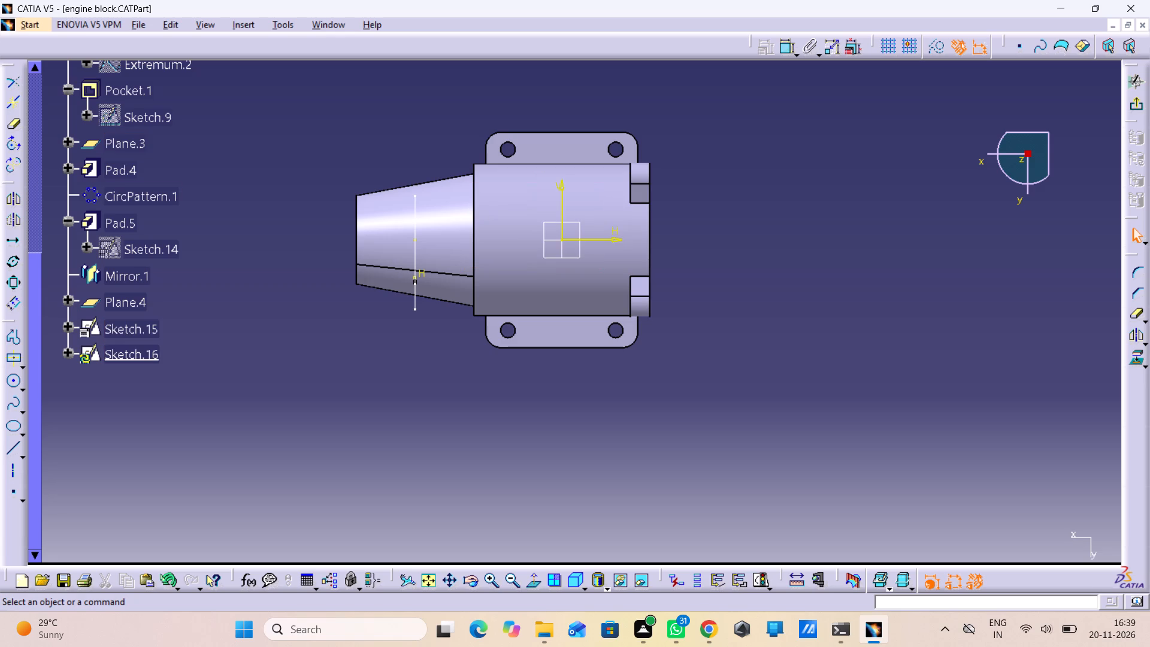
# Sketch a closed trapezoidal profile around the sketch origin, with two vertical sides, the shorter about 12 mm, and slanted sides about 22 mm long.
pyautogui.doubleClick(9, 342)
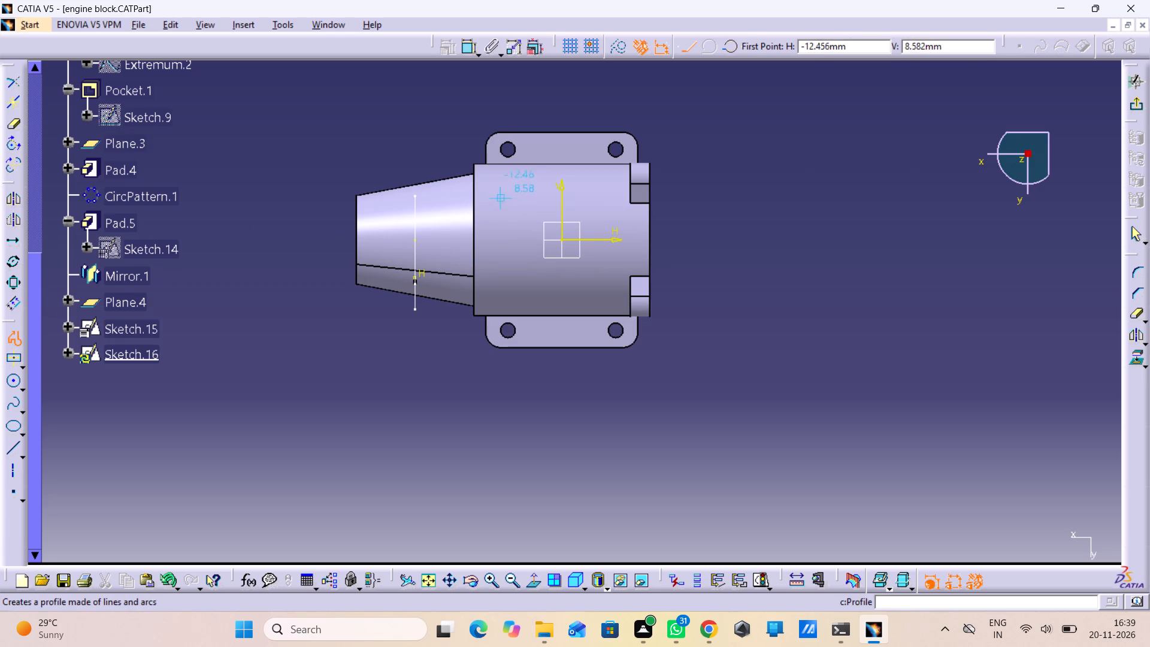
pyautogui.click(493, 174)
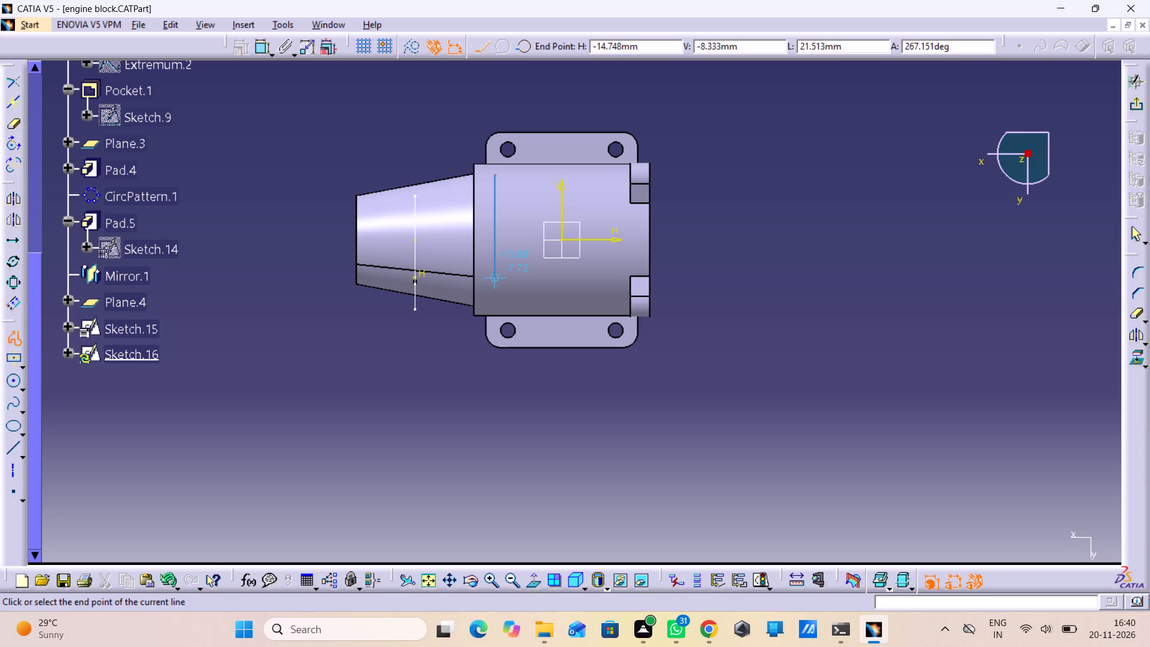
pyautogui.click(494, 274)
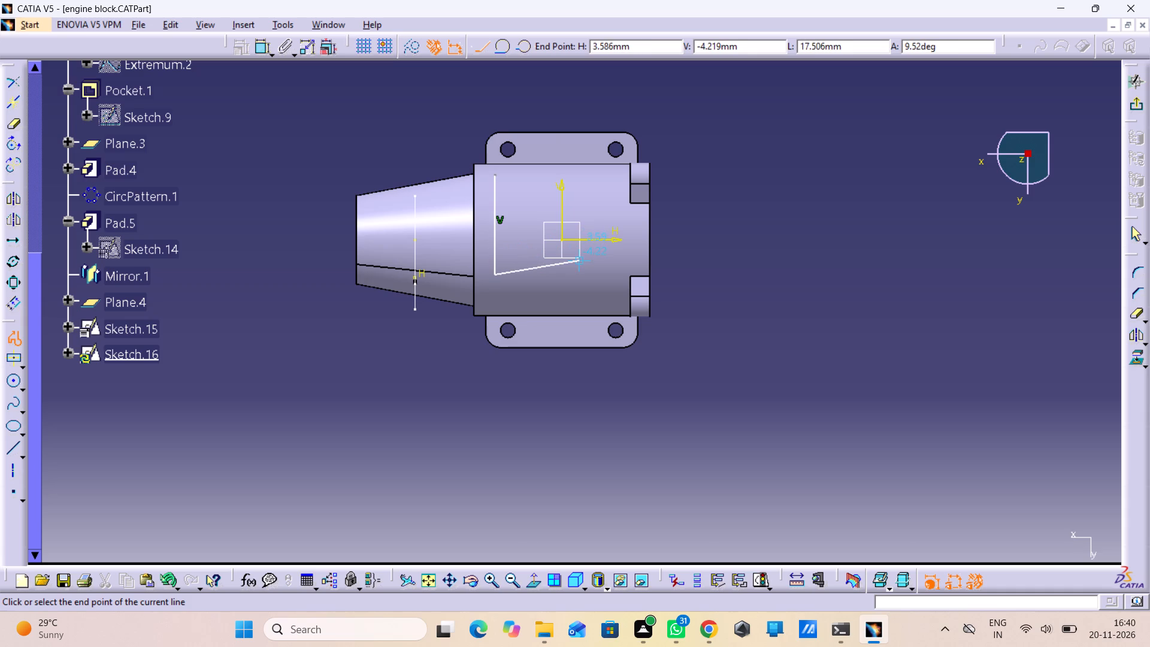
pyautogui.click(599, 254)
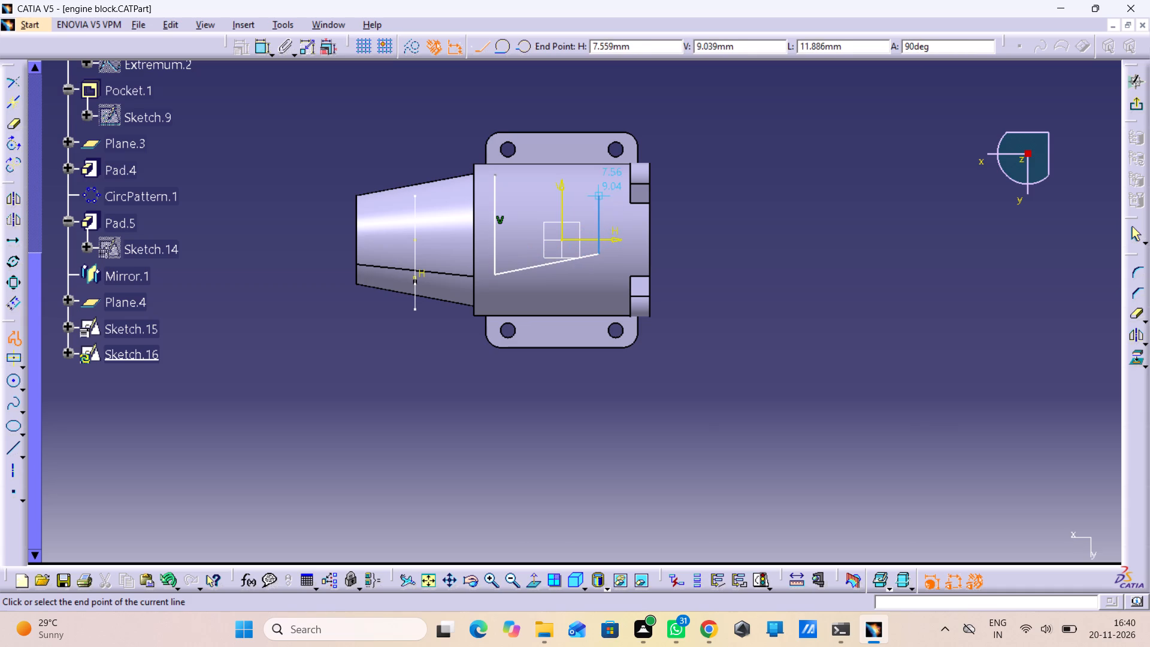
pyautogui.click(599, 197)
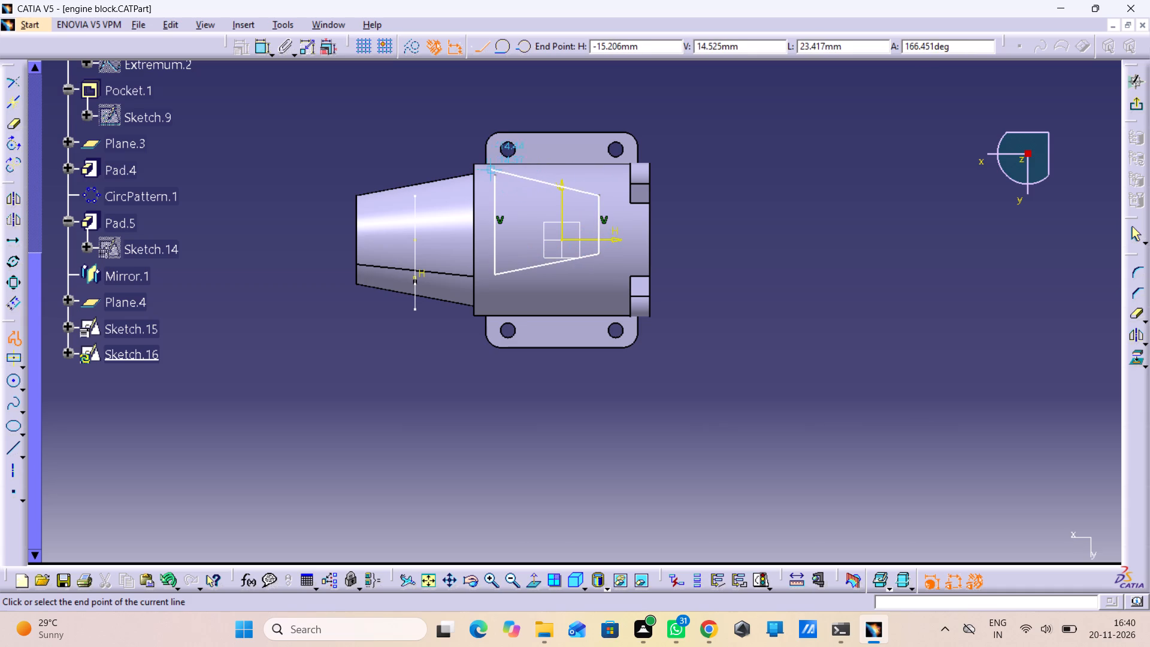
pyautogui.click(494, 174)
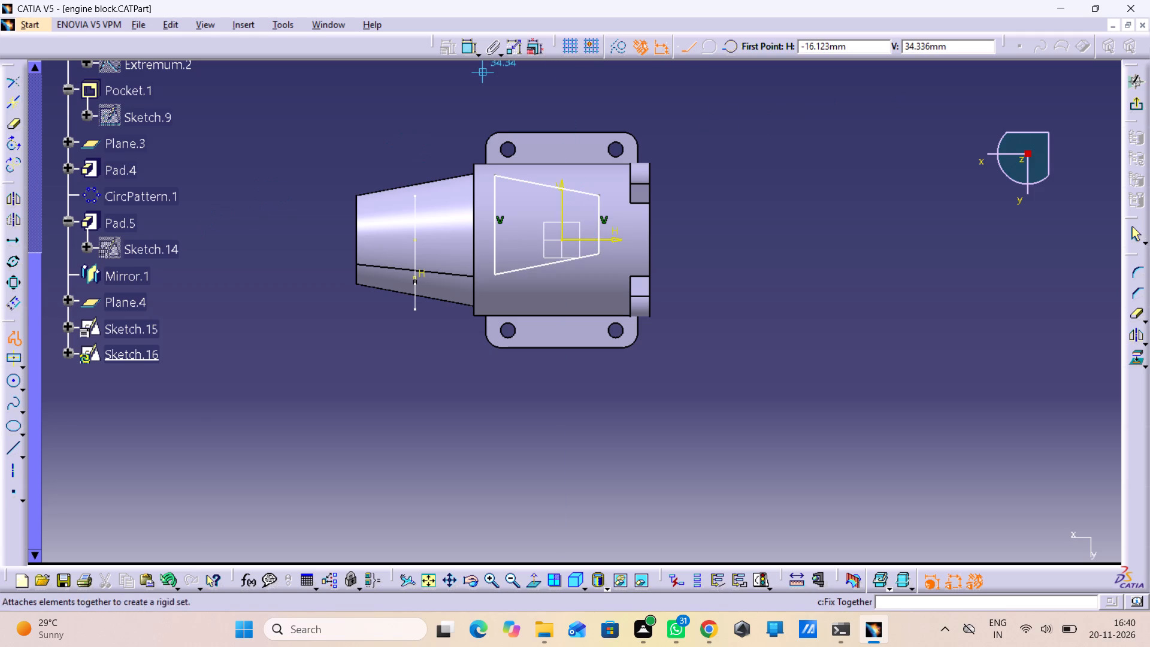
# Constrain the profile's two slanted sides as symmetric about the sketch's H axis.
pyautogui.doubleClick(472, 53)
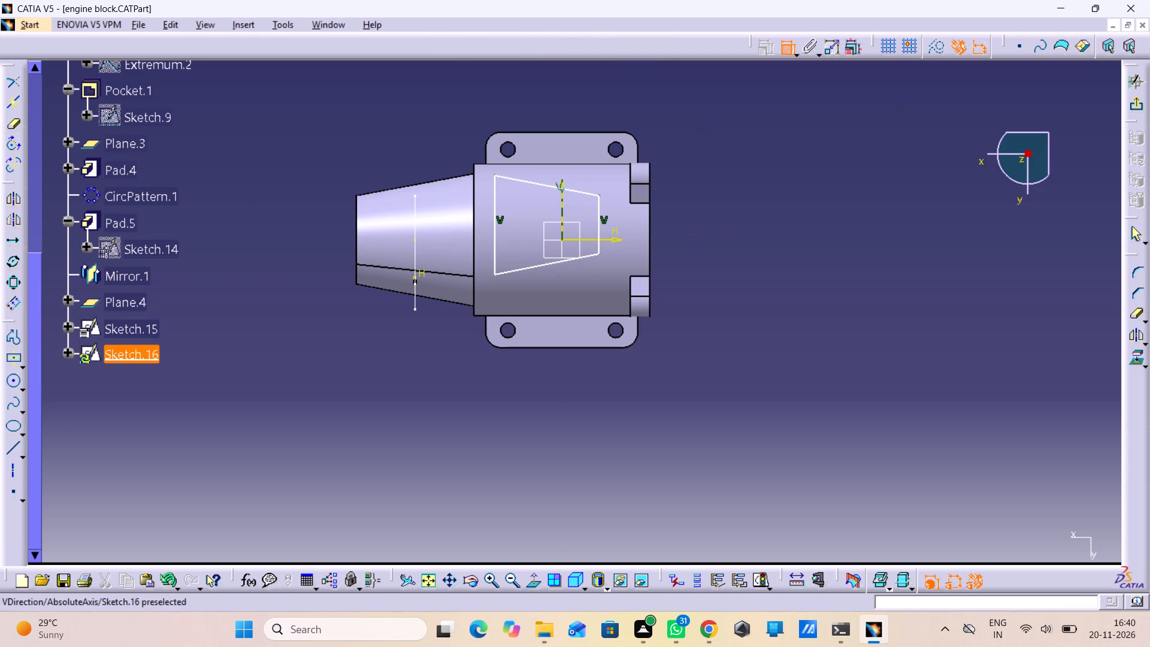
pyautogui.click(581, 198)
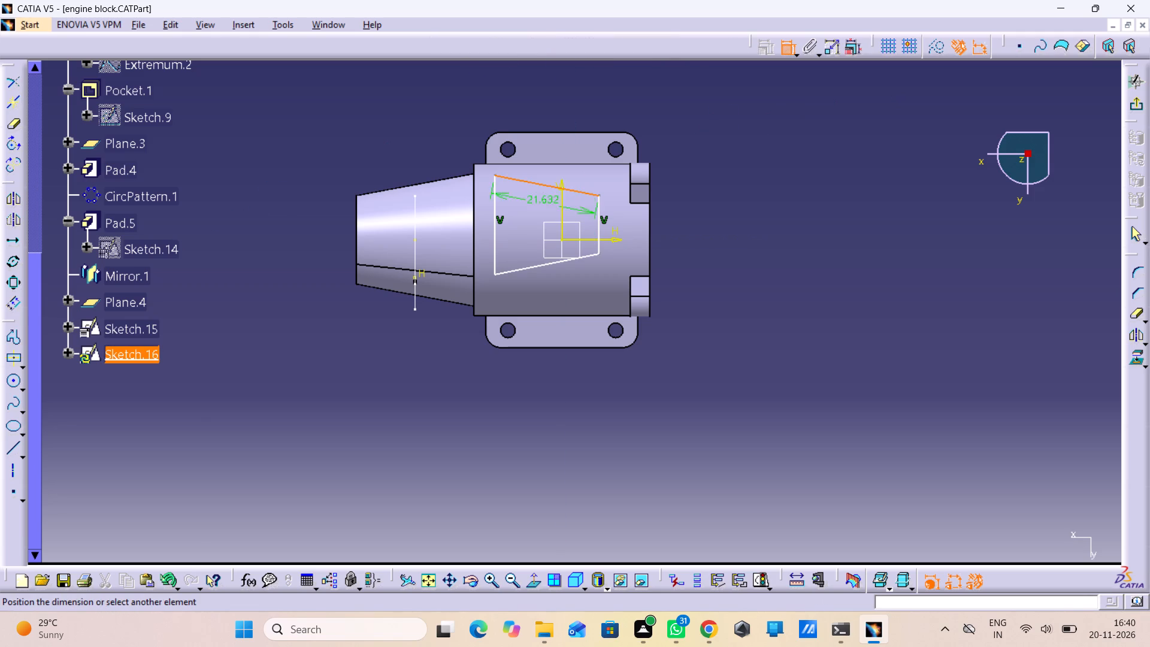
pyautogui.click(540, 266)
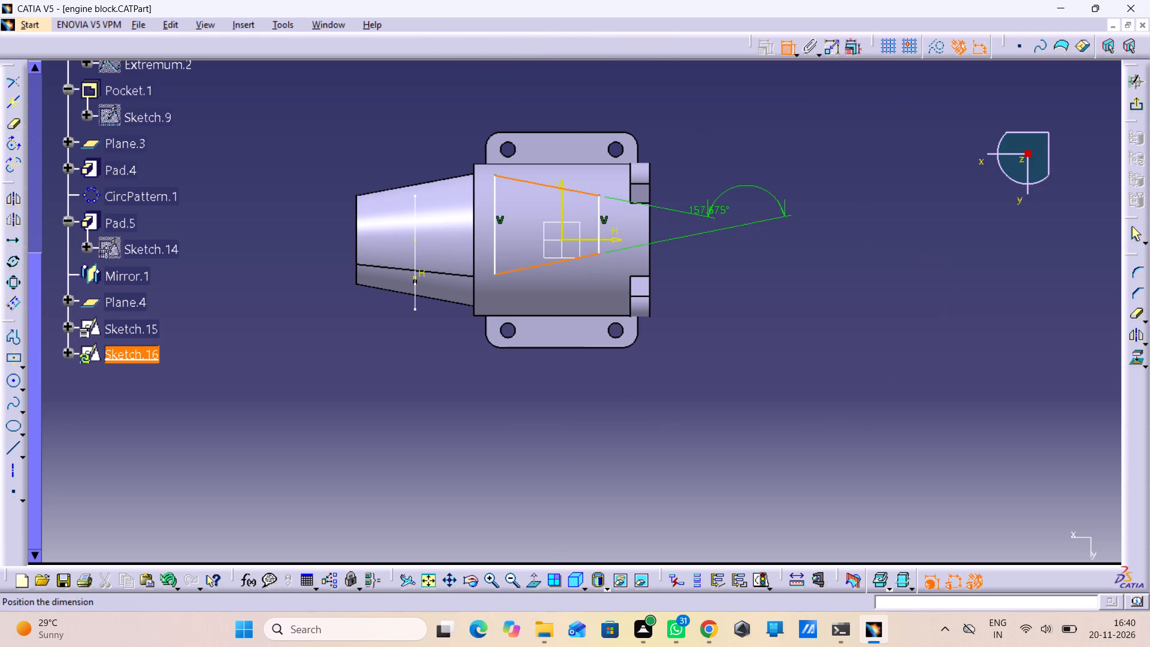
pyautogui.rightClick(710, 214)
pyautogui.click(762, 329)
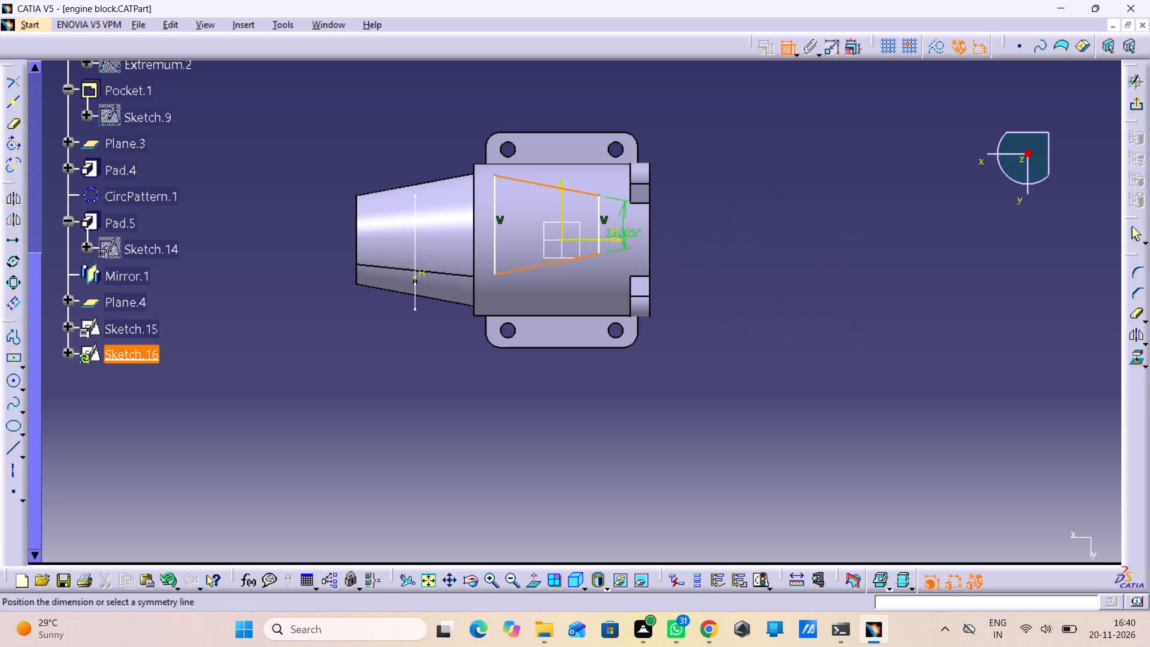
pyautogui.click(616, 243)
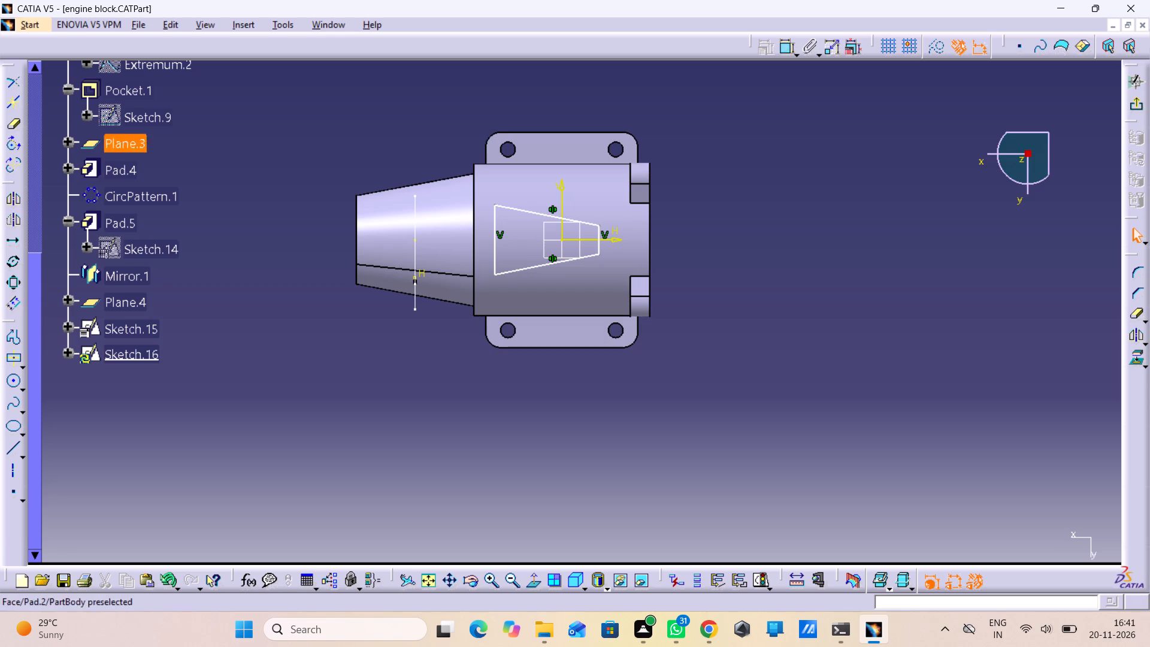
# Add a distance constraint between the profile's two slanted sides and set it to 29.3 mm.
pyautogui.doubleClick(781, 50)
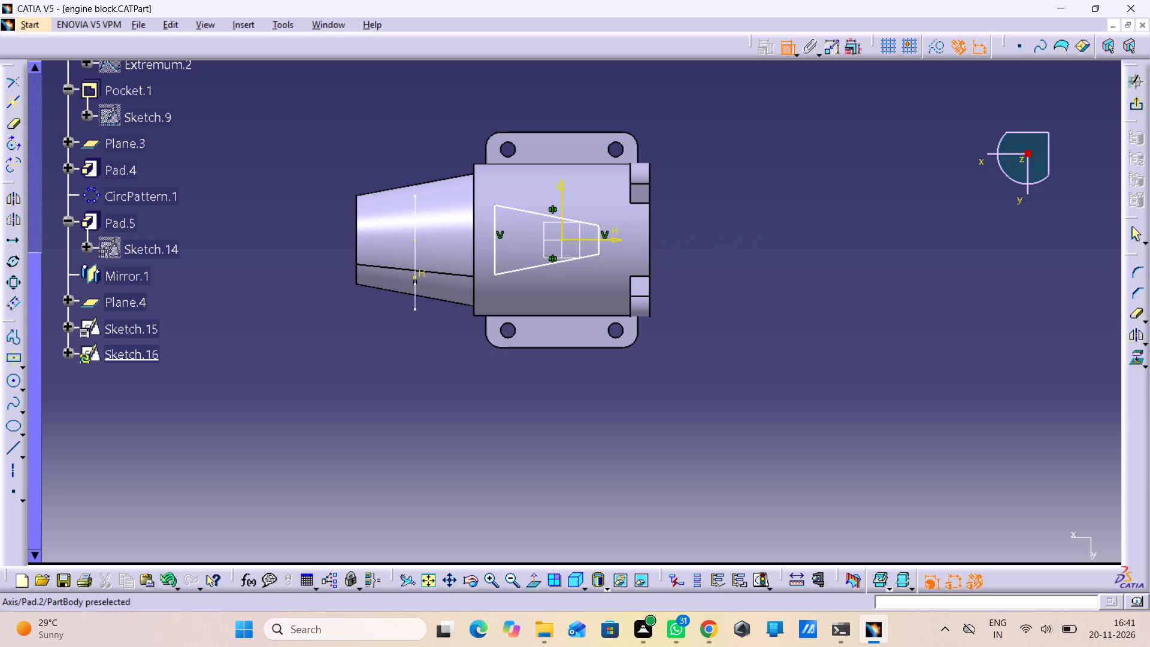
pyautogui.click(520, 213)
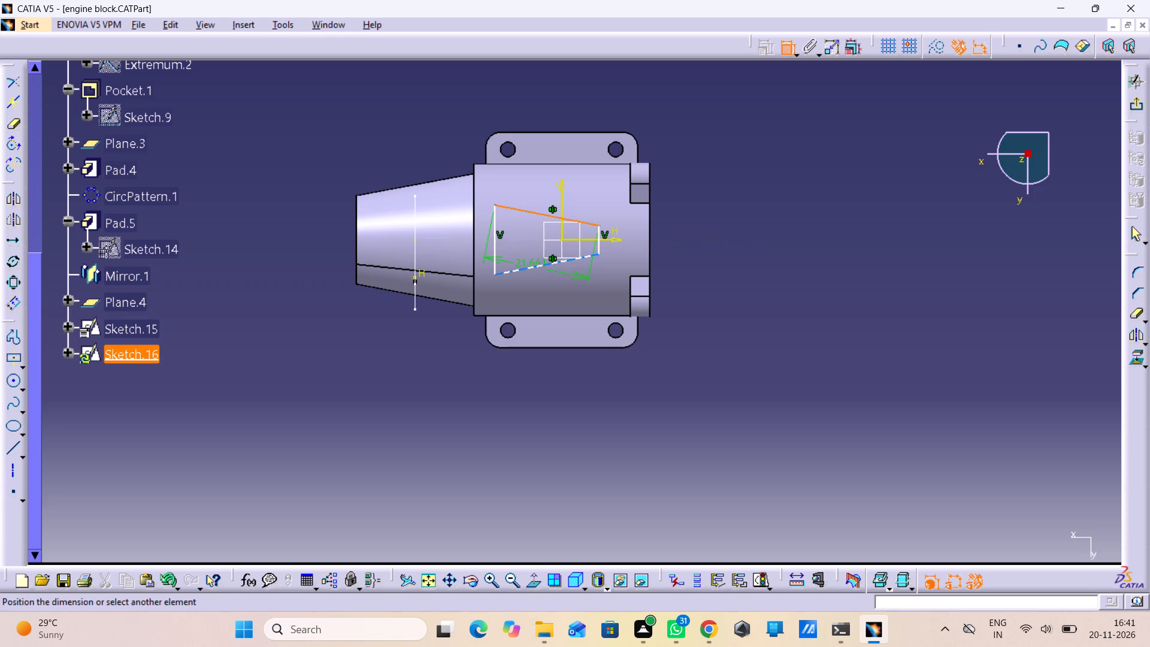
pyautogui.click(525, 267)
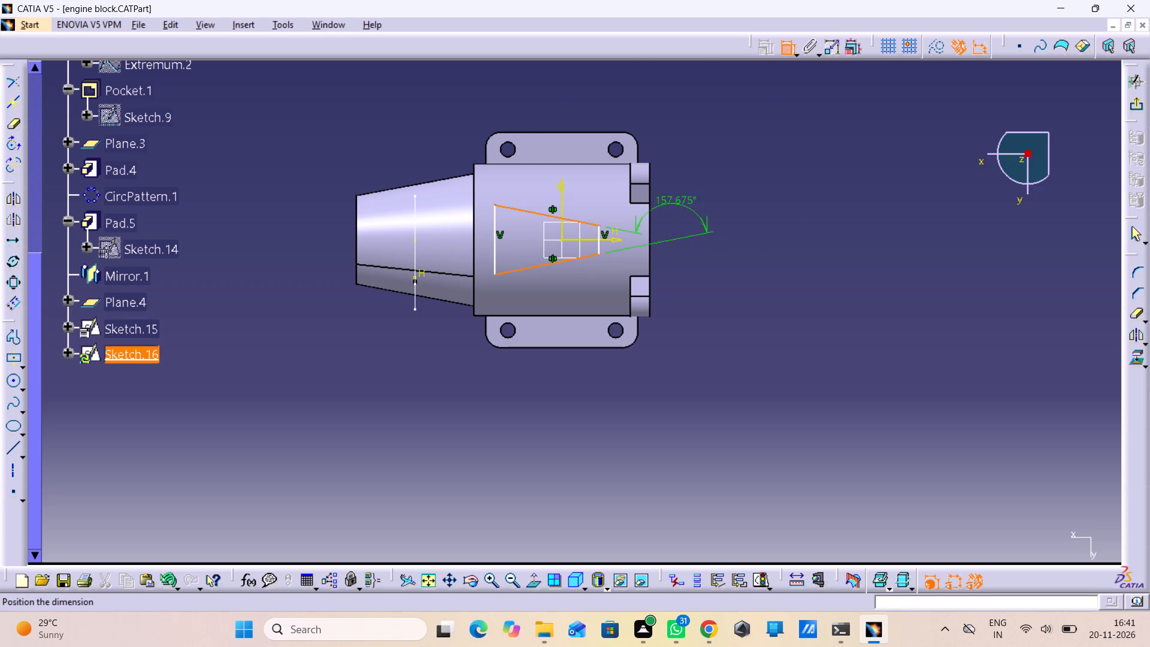
pyautogui.rightClick(679, 170)
pyautogui.click(695, 215)
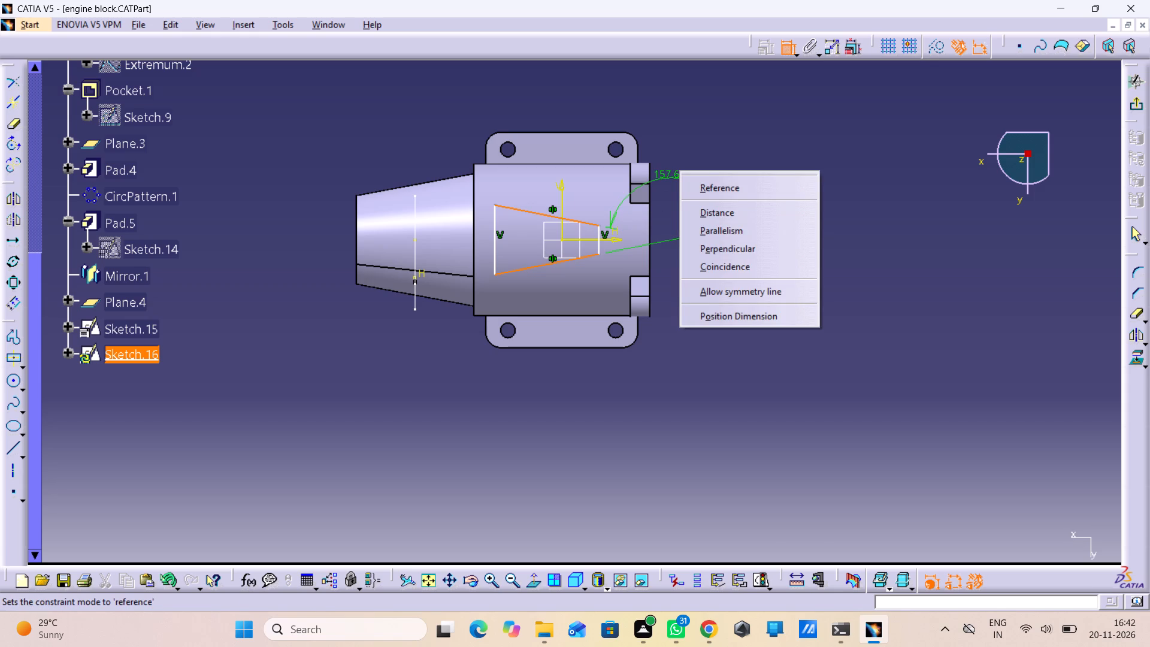
pyautogui.click(677, 243)
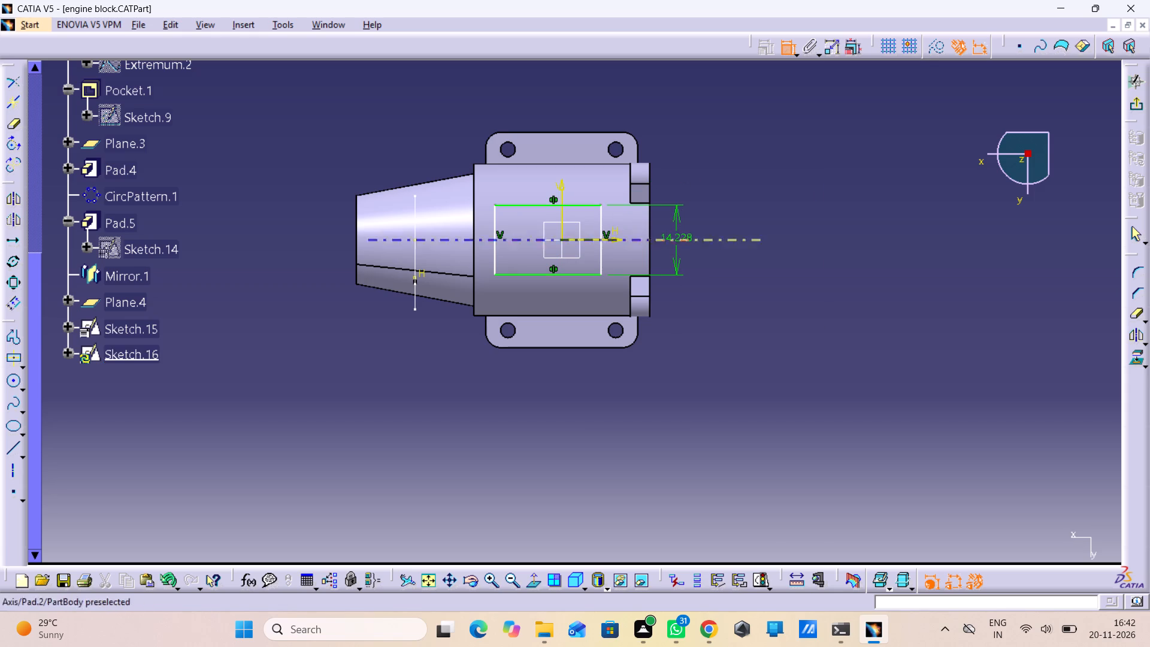
pyautogui.doubleClick(677, 234)
pyautogui.write('29.3')
pyautogui.press('Return')
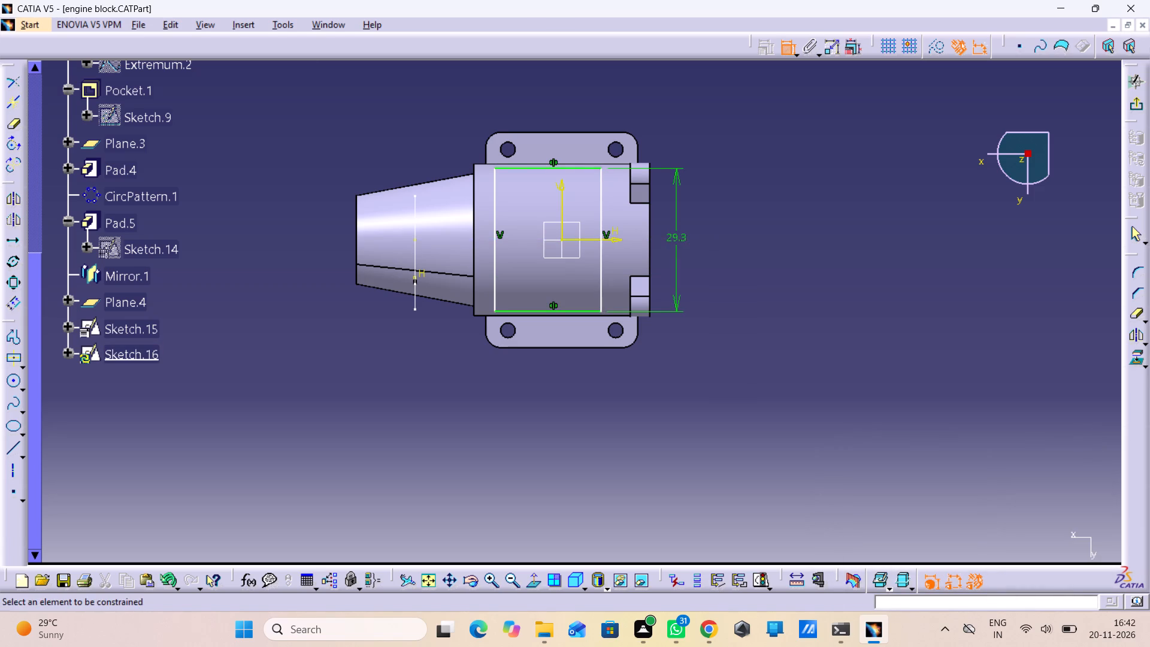
# Dimension the length of the profile's lower edge and set it to 35 mm.
pyautogui.moveTo(574, 313); pyautogui.dragTo(573, 324)
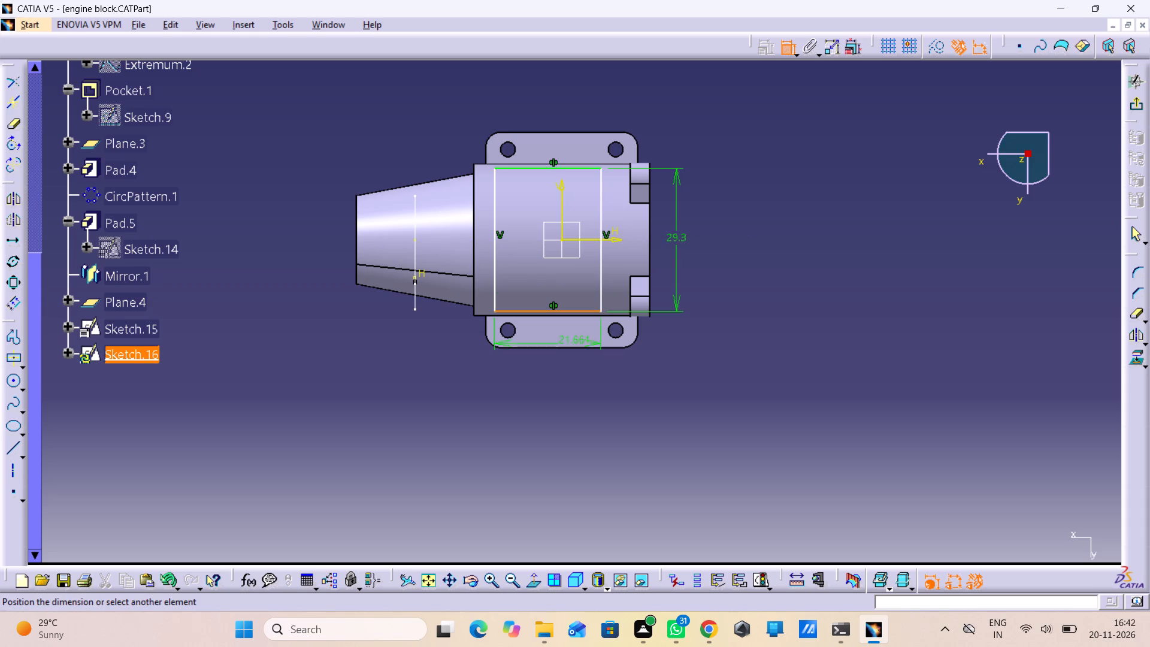
pyautogui.click(712, 394)
pyautogui.doubleClick(709, 388)
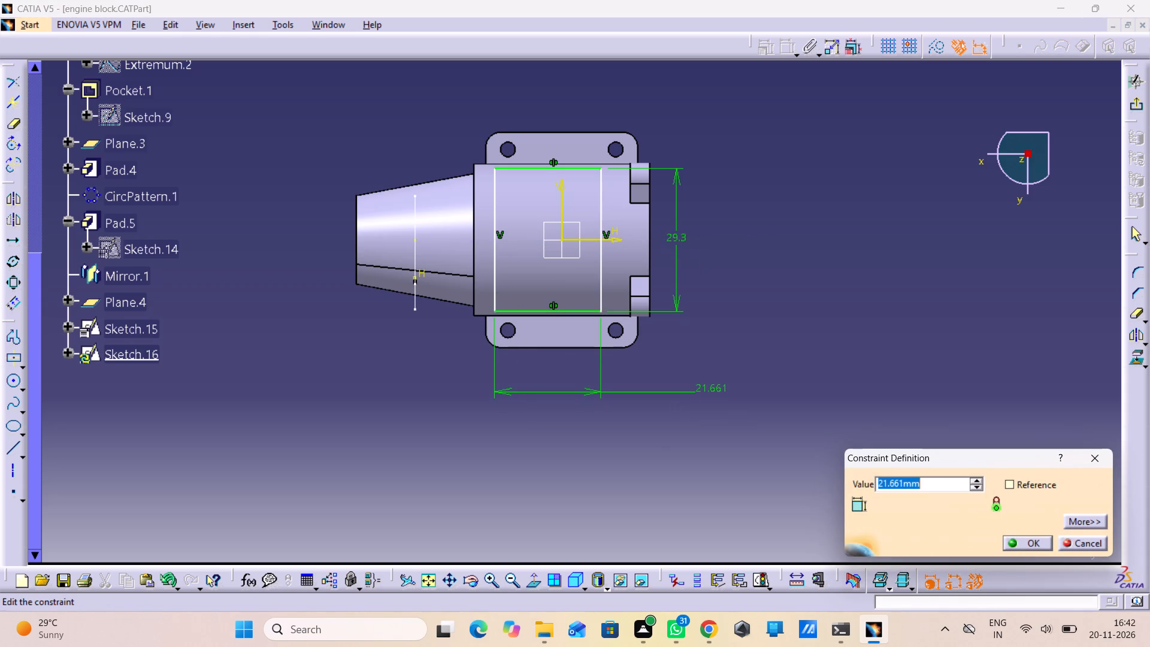
pyautogui.write('35')
pyautogui.press('Return')
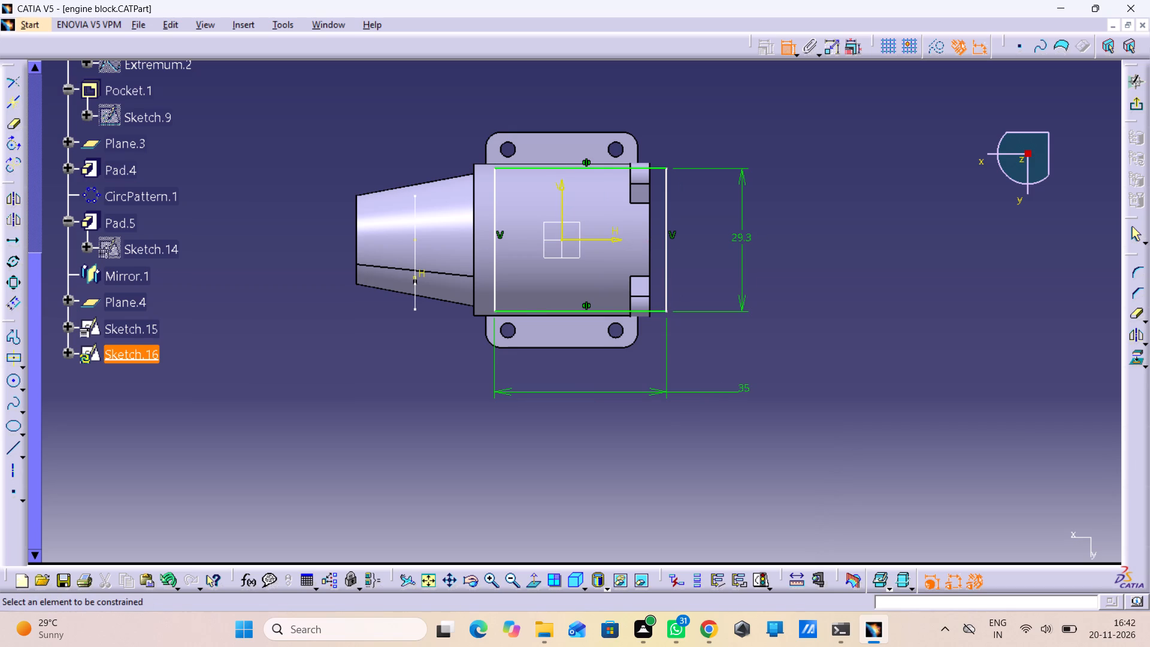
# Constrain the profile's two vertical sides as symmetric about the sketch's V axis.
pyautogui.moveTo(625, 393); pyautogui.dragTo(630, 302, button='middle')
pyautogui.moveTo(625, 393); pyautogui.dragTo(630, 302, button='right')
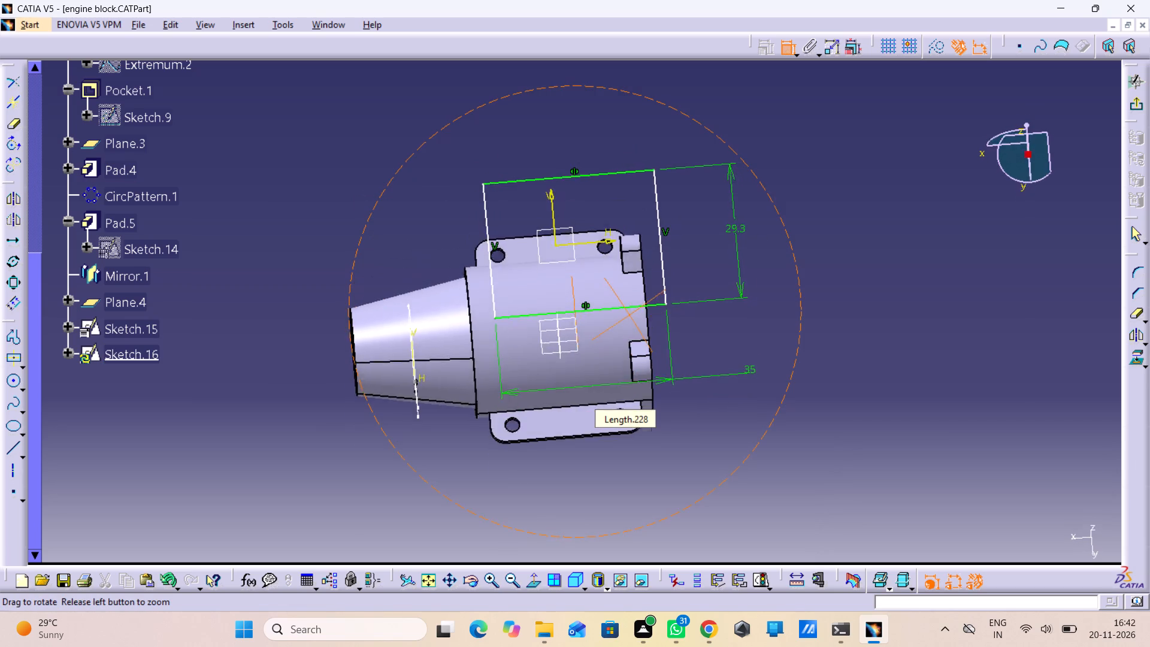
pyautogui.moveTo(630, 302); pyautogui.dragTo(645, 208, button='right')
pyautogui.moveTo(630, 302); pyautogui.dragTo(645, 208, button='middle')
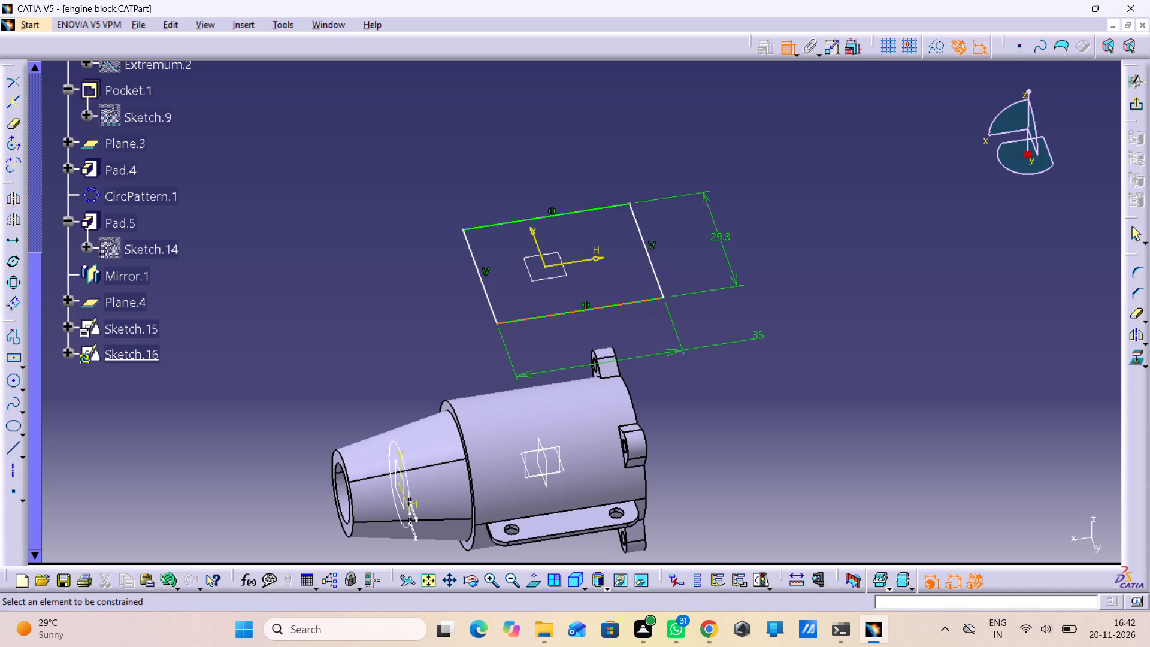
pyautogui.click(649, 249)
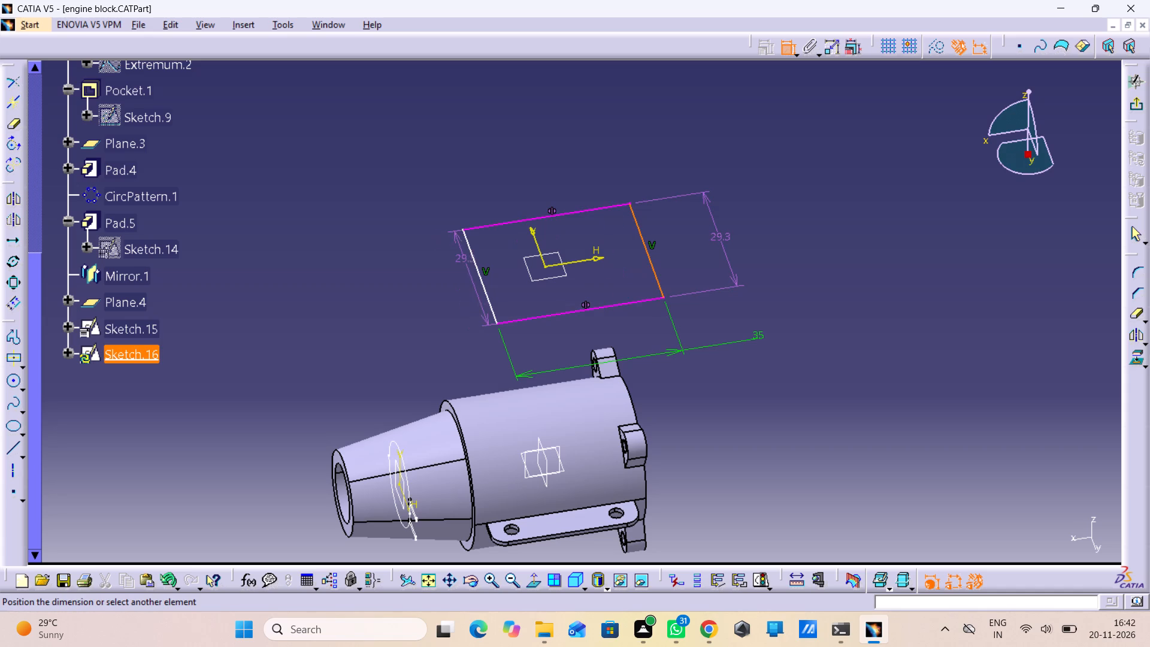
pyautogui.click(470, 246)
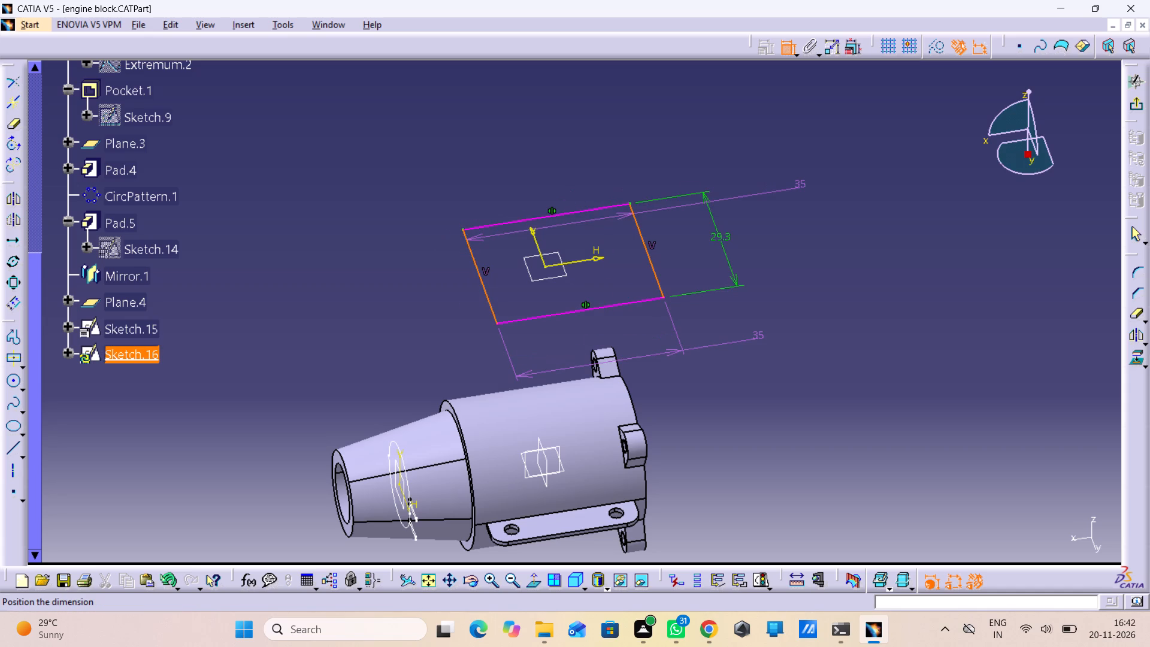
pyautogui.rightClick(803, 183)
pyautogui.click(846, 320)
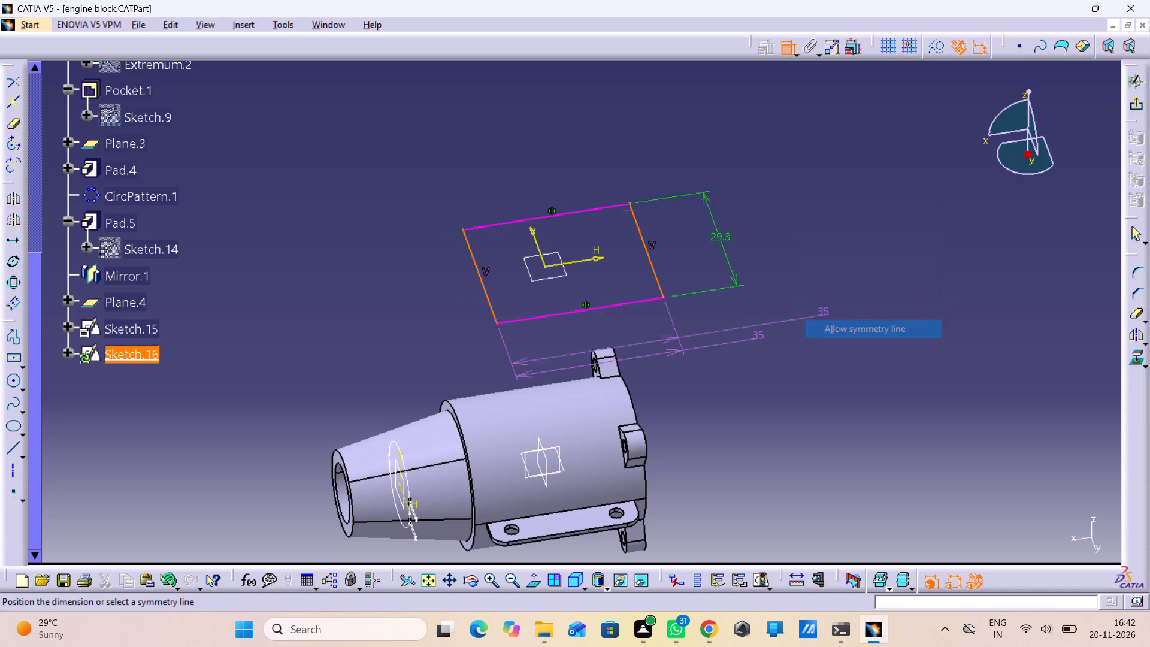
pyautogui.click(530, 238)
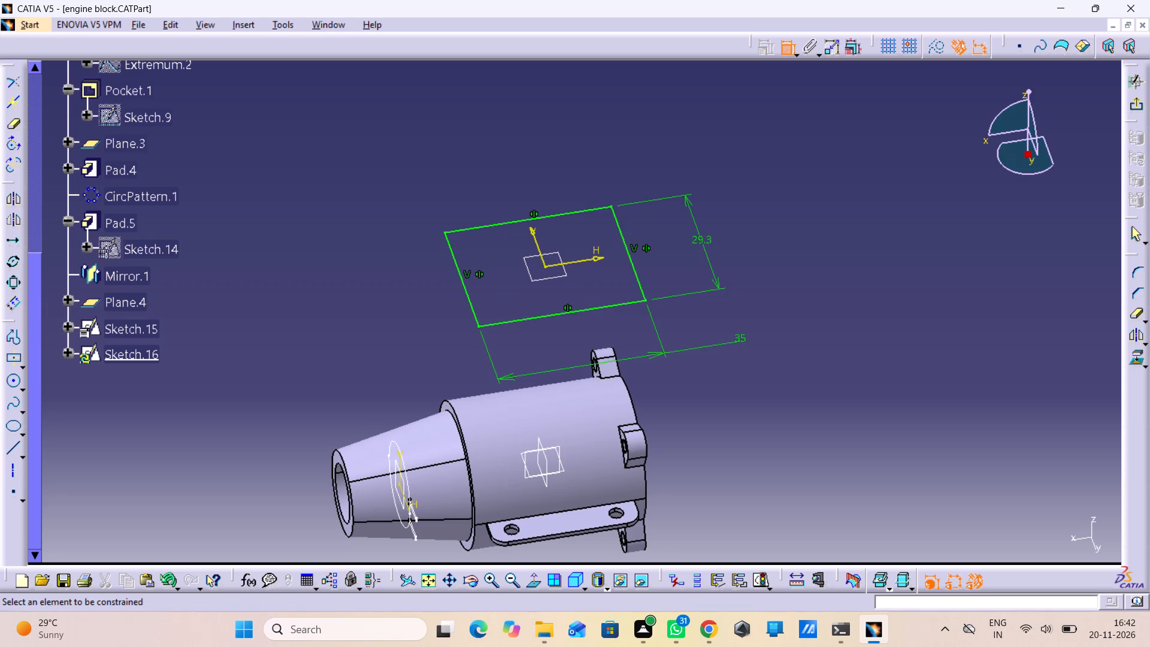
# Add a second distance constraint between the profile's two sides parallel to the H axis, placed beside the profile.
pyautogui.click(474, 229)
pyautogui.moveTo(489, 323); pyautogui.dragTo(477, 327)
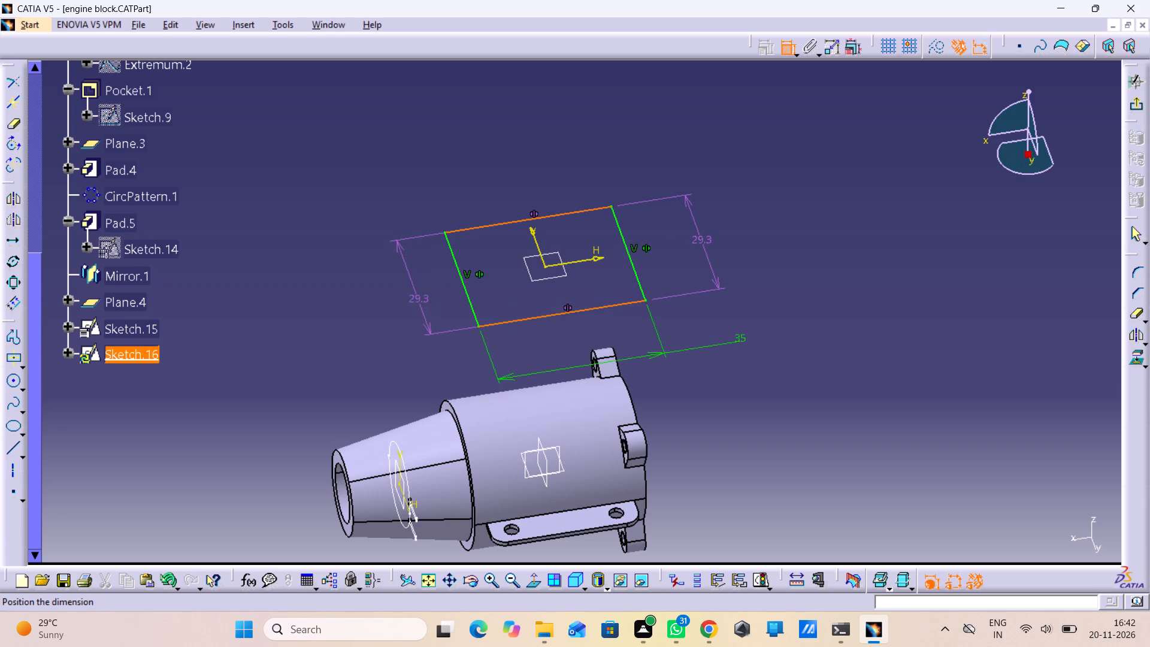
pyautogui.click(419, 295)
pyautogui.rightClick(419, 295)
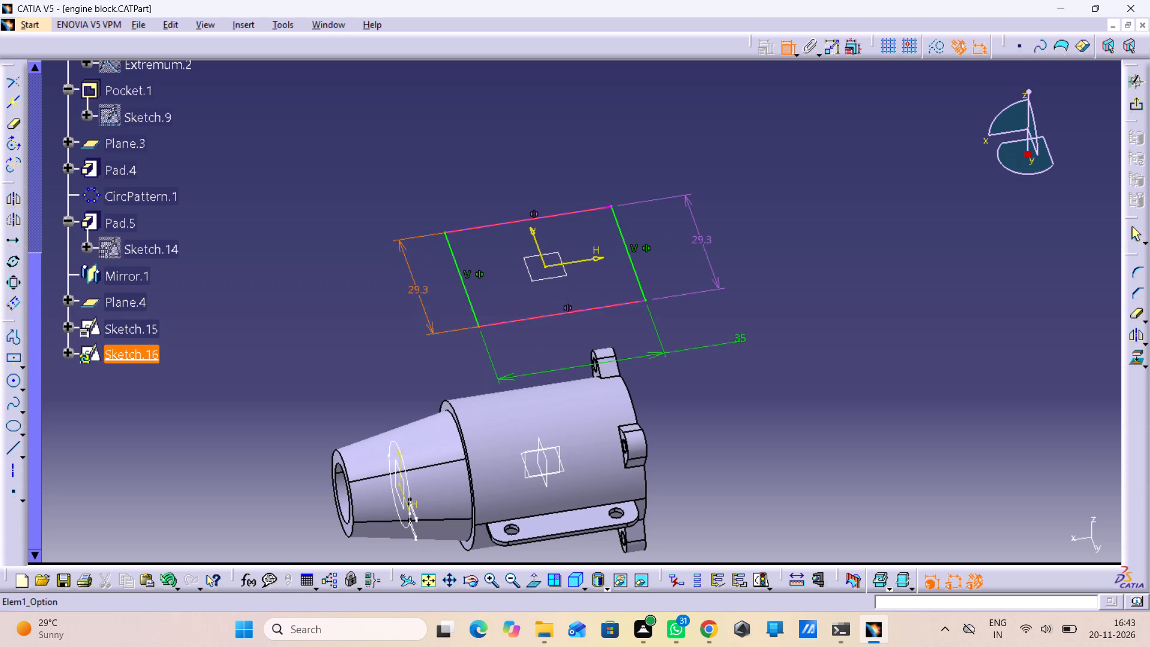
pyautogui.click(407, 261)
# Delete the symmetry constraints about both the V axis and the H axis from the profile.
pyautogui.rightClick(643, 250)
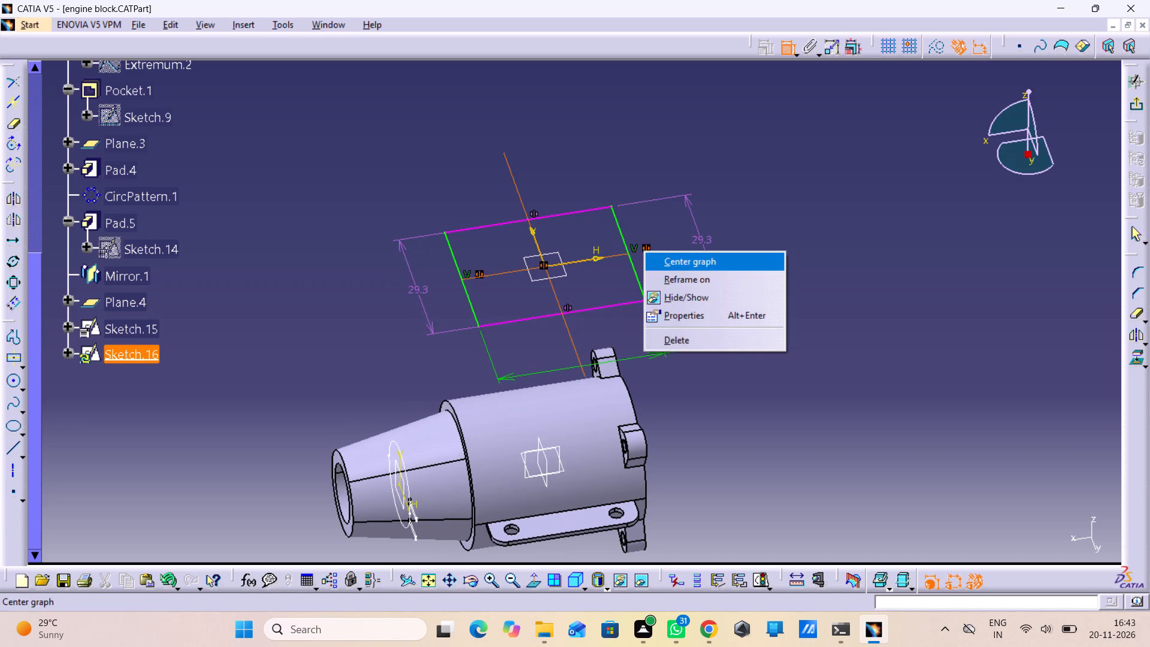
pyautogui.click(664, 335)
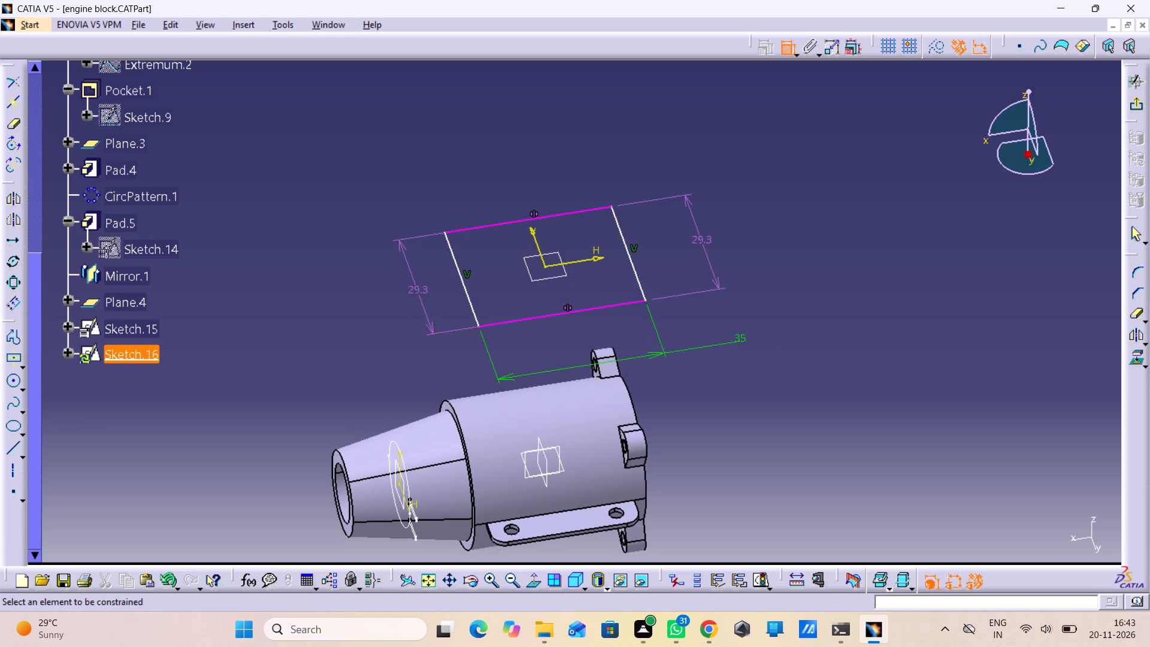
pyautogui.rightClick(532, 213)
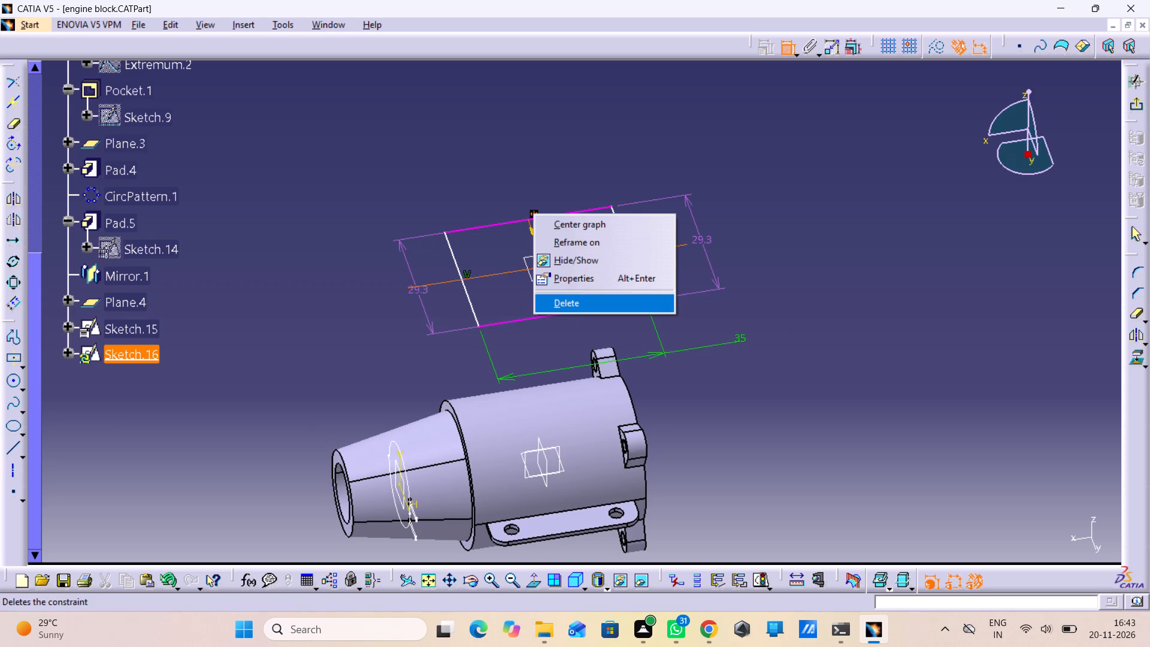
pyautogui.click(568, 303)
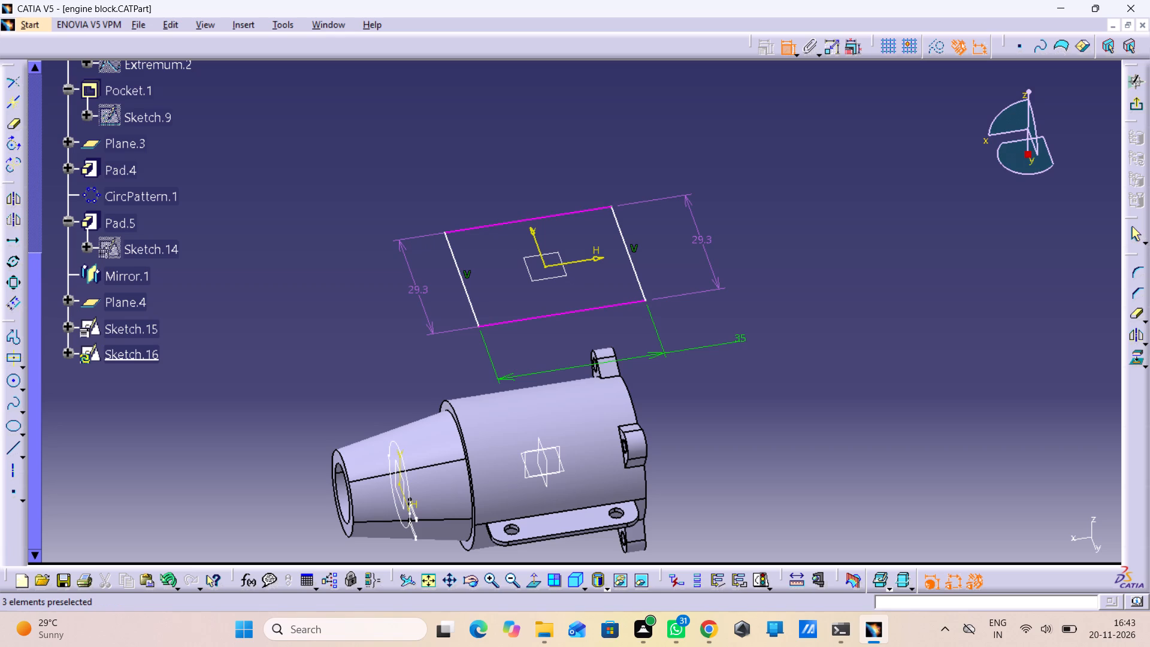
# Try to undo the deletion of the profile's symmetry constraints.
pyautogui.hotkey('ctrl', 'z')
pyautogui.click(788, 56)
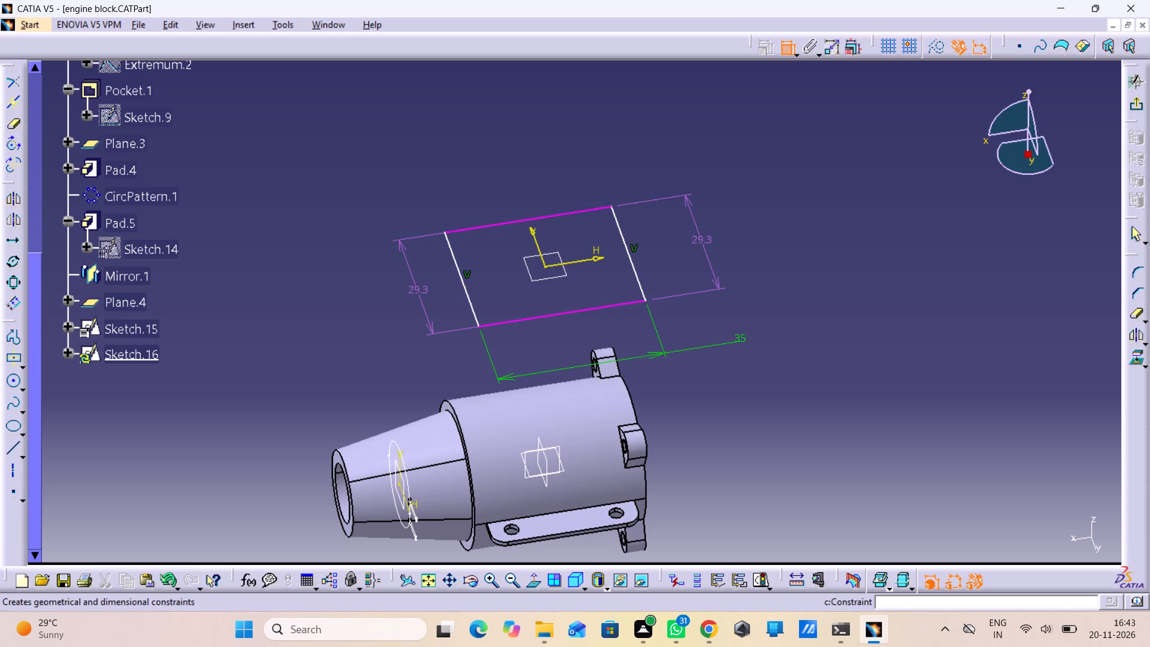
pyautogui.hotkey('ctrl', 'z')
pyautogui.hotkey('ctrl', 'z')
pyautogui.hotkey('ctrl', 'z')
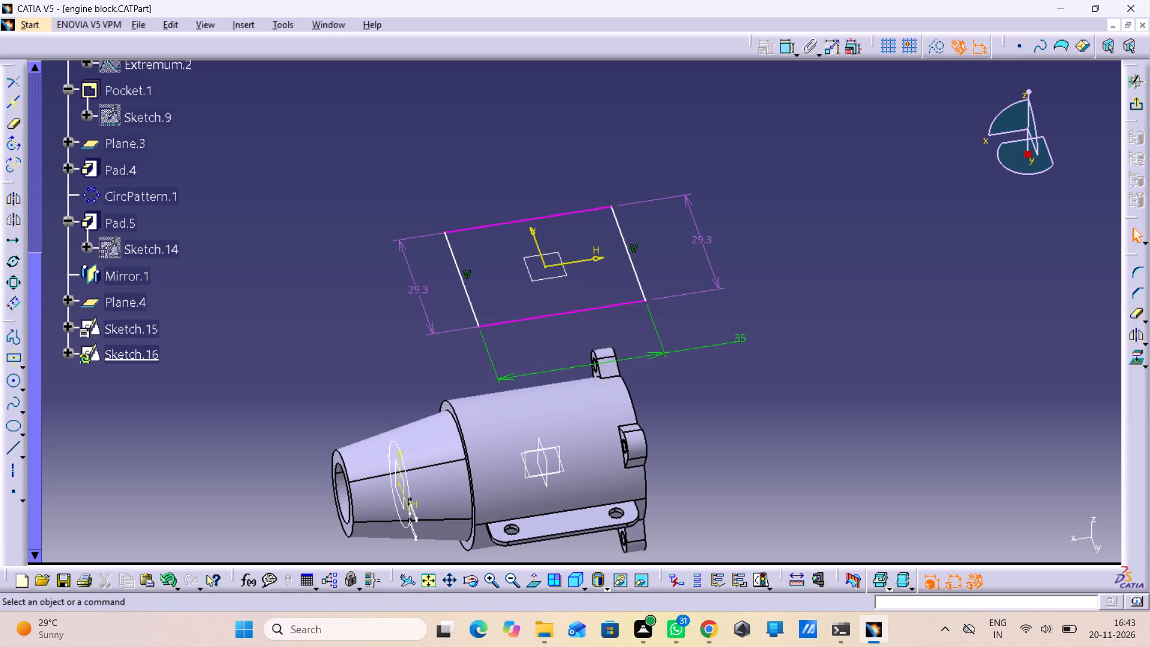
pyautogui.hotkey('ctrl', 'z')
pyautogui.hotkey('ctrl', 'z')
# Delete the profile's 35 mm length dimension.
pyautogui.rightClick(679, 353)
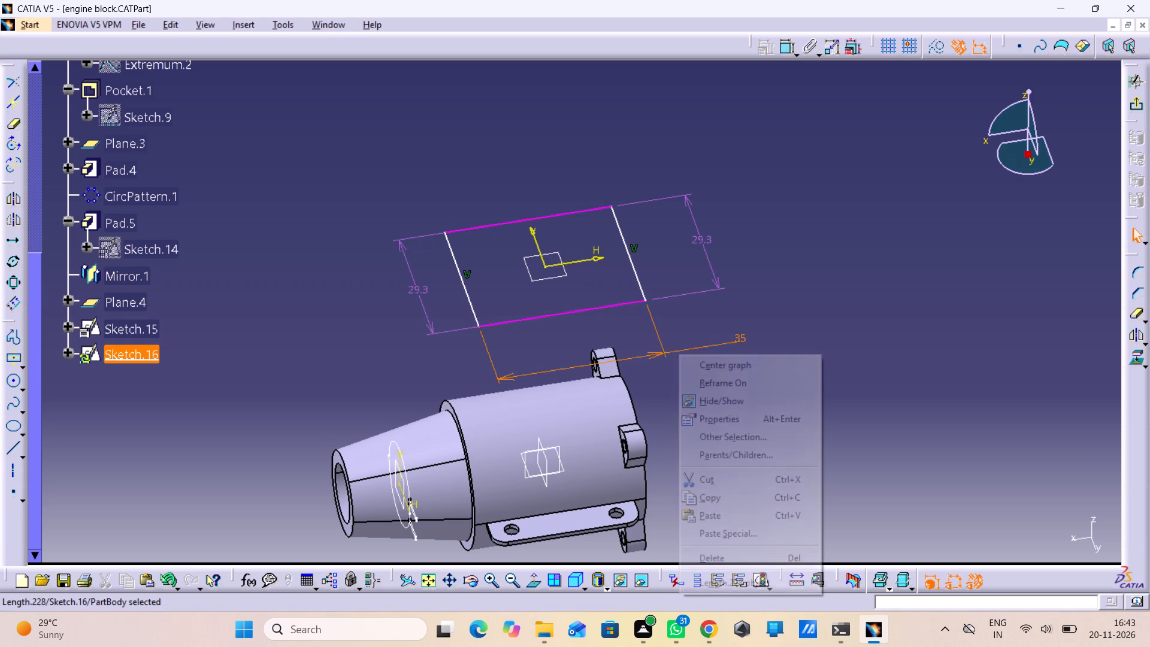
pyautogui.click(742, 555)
# Undo the sketch changes through the undo history, back to the trapezoidal profile with only its H-axis symmetry constraint.
pyautogui.hotkey('ctrl', 'z')
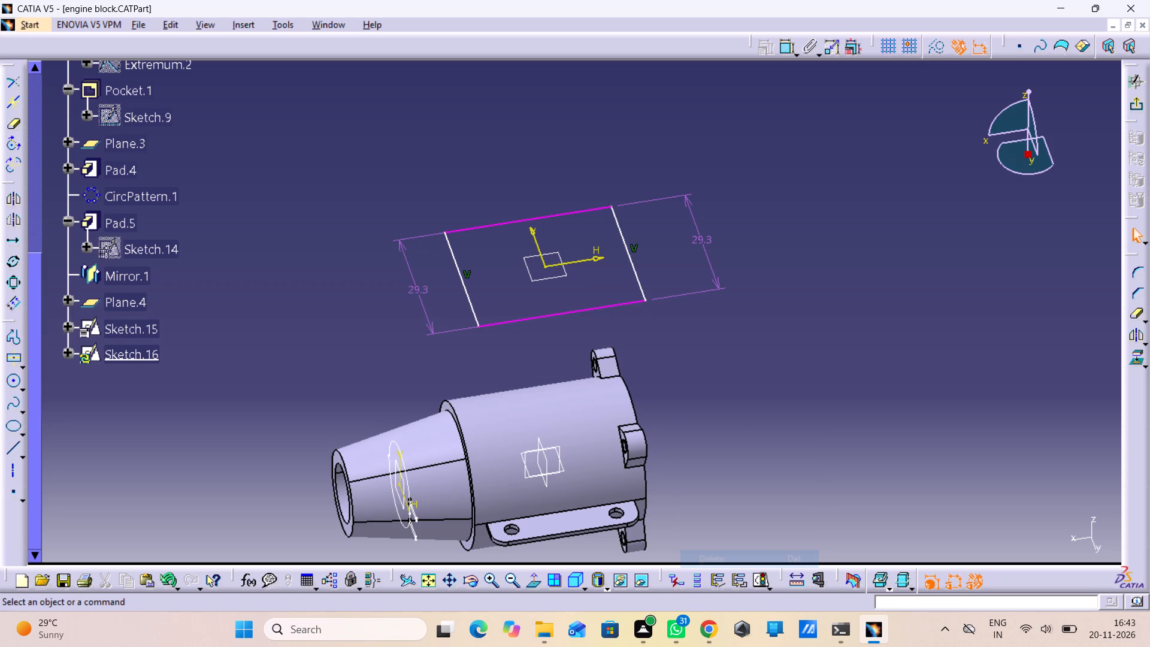
pyautogui.hotkey('ctrl', 'z')
pyautogui.hotkey('ctrl', 'z')
pyautogui.hotkey('ctrl', 'z')
pyautogui.hotkey('ctrl', 'z')
pyautogui.hotkey('ctrl', 'z')
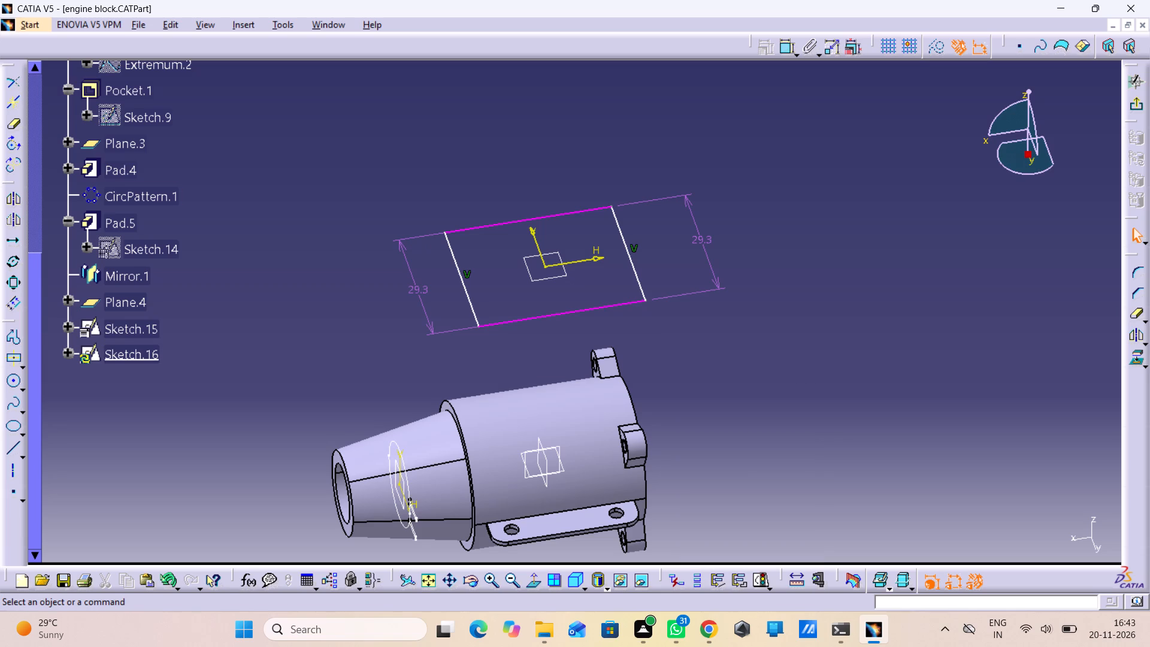
pyautogui.doubleClick(170, 579)
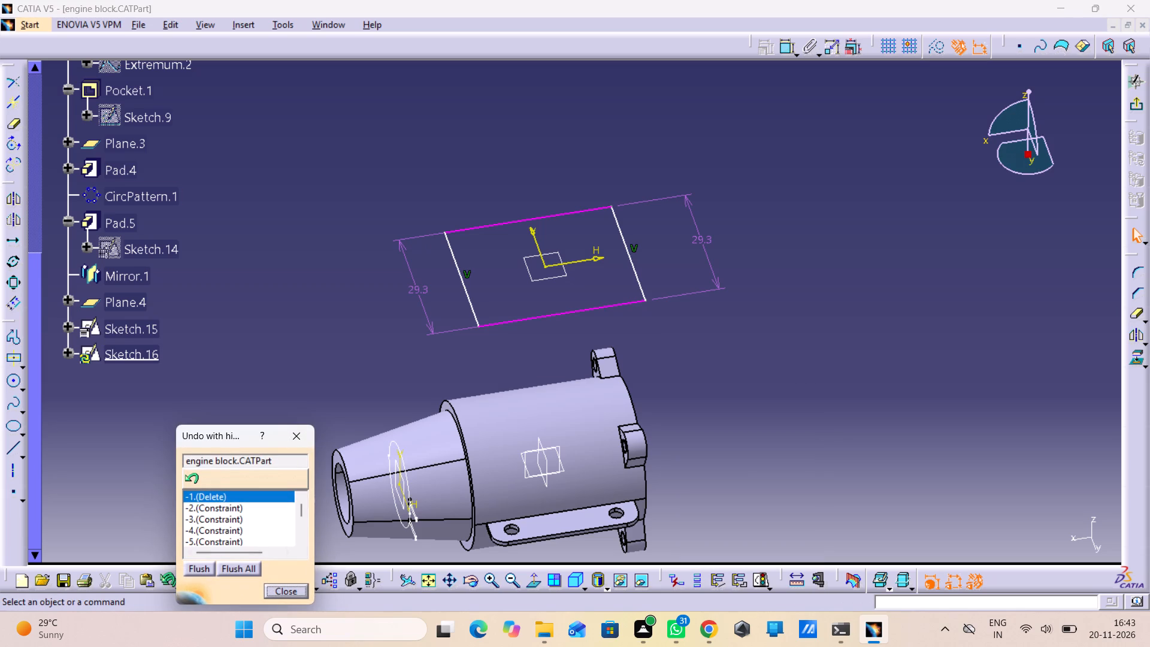
pyautogui.click(191, 482)
pyautogui.tripleClick(191, 482)
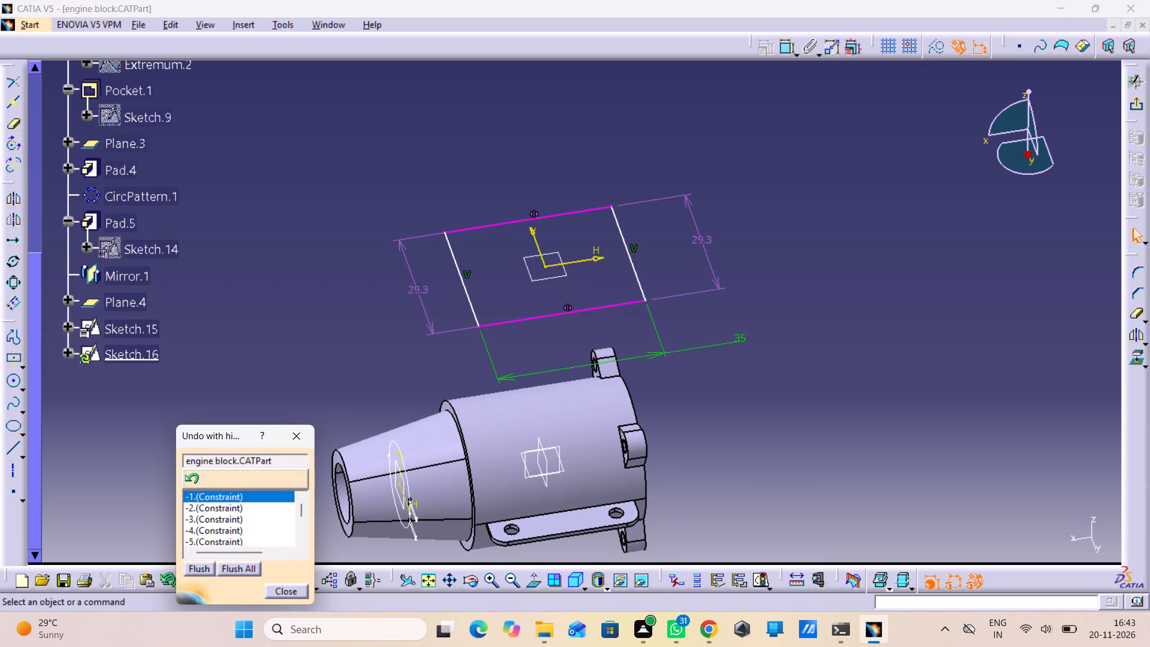
pyautogui.doubleClick(191, 482)
pyautogui.click(191, 482)
pyautogui.click(191, 482)
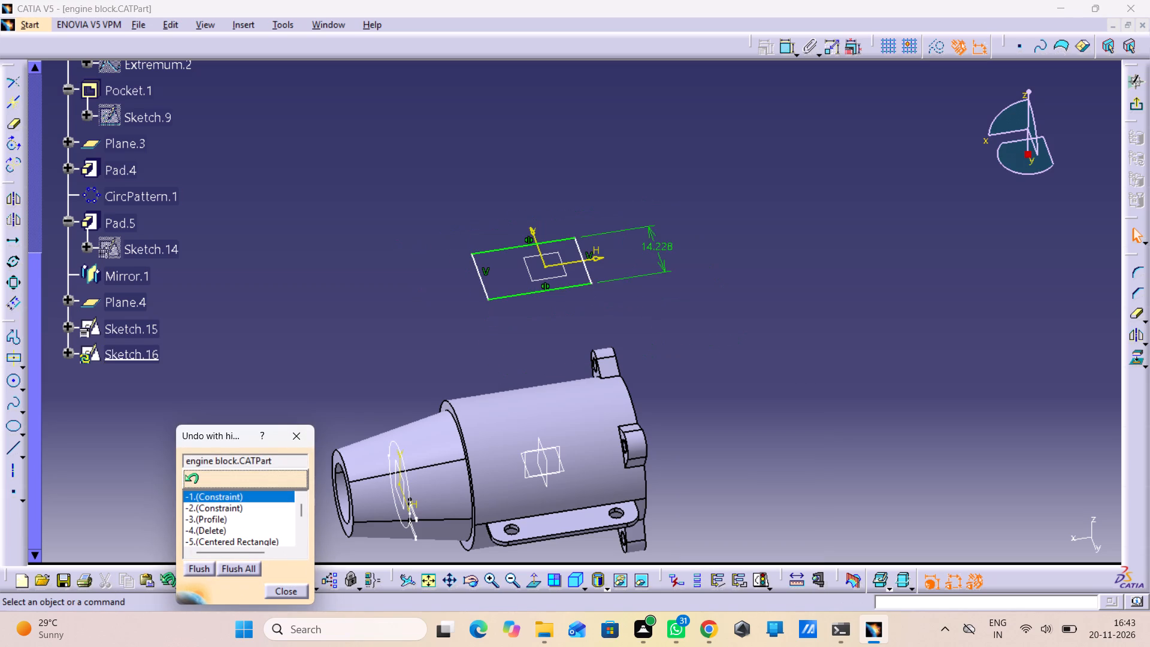
pyautogui.click(191, 482)
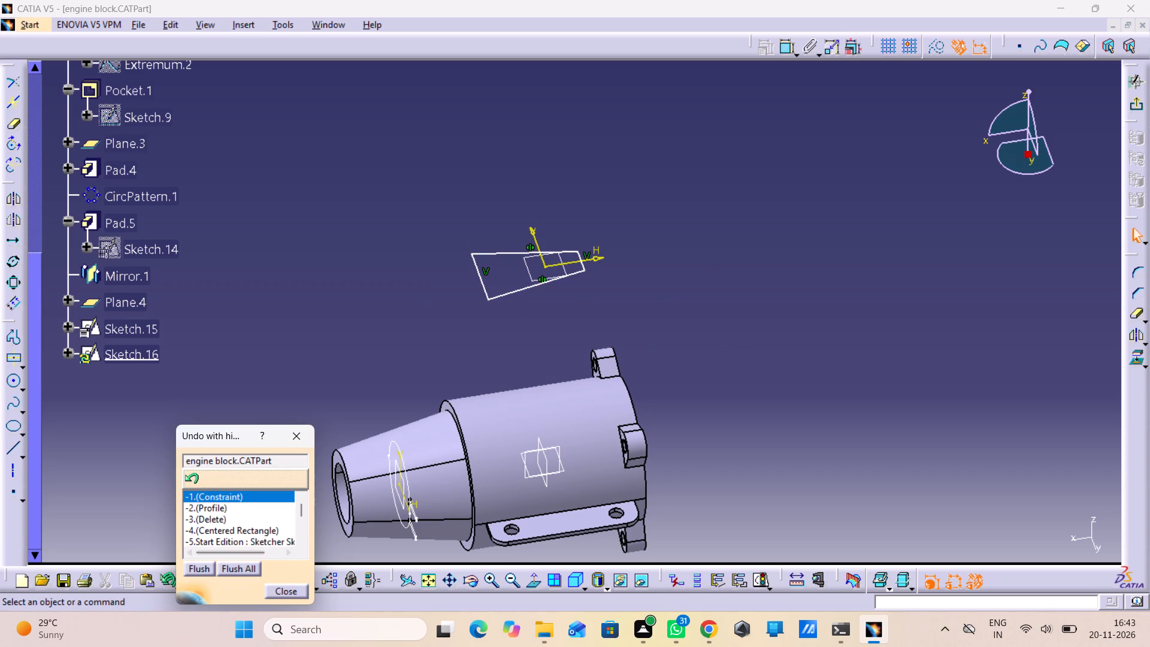
pyautogui.click(279, 590)
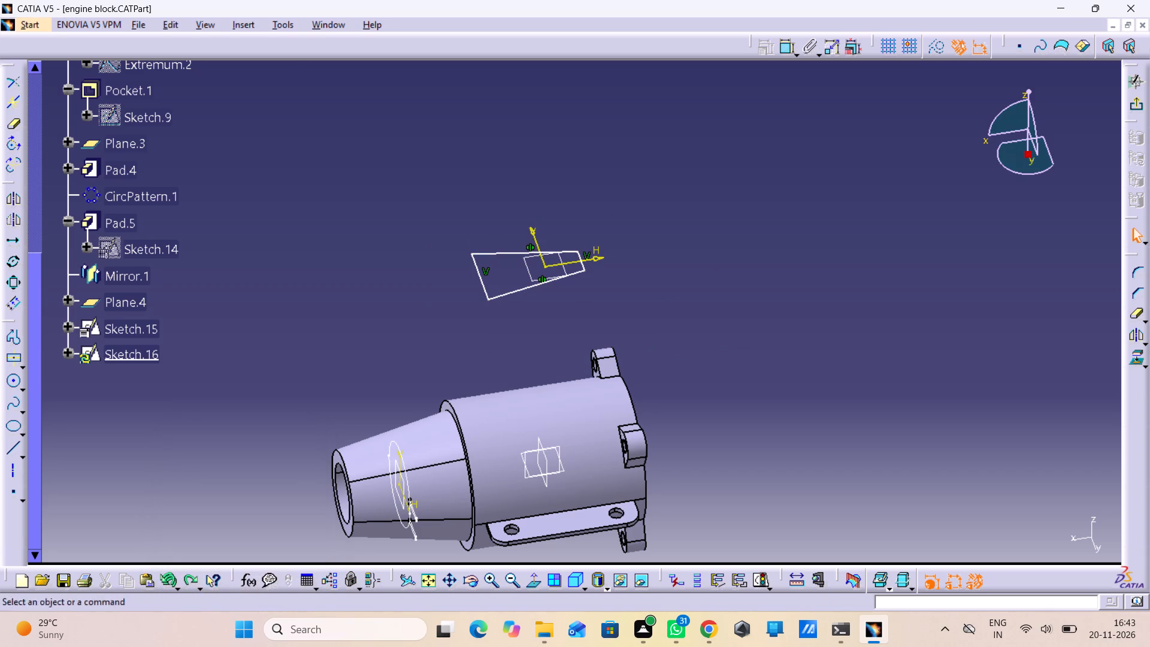
# View the sketch plane straight on and constrain the profile's two slanted sides as symmetric about the H axis.
pyautogui.click(528, 583)
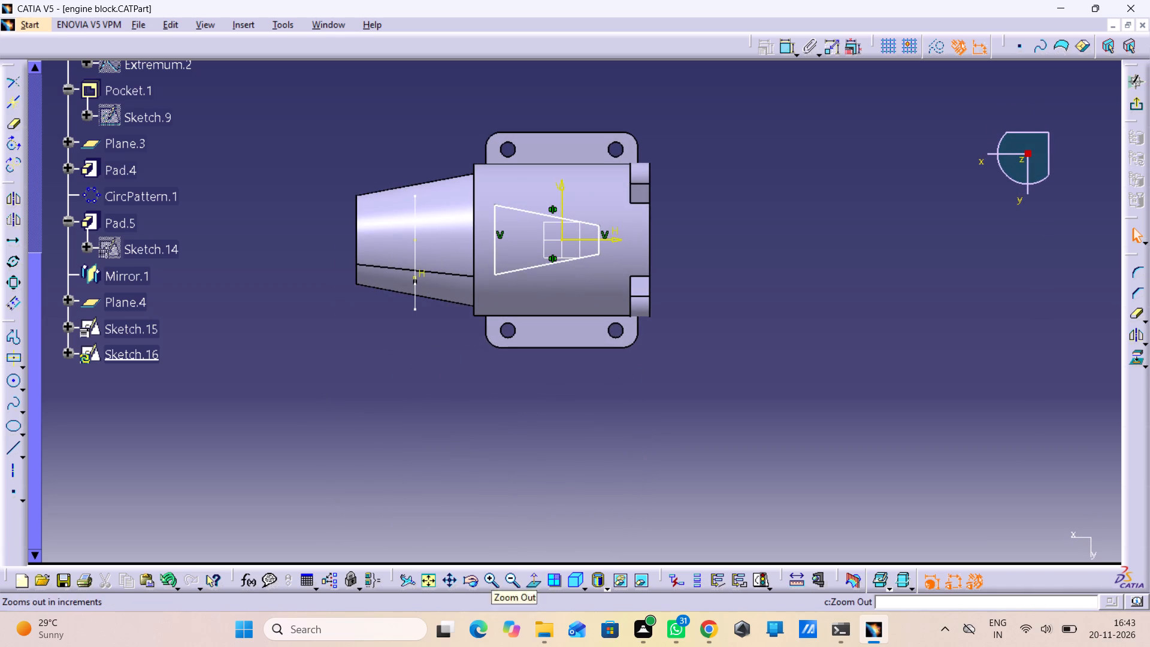
pyautogui.doubleClick(783, 46)
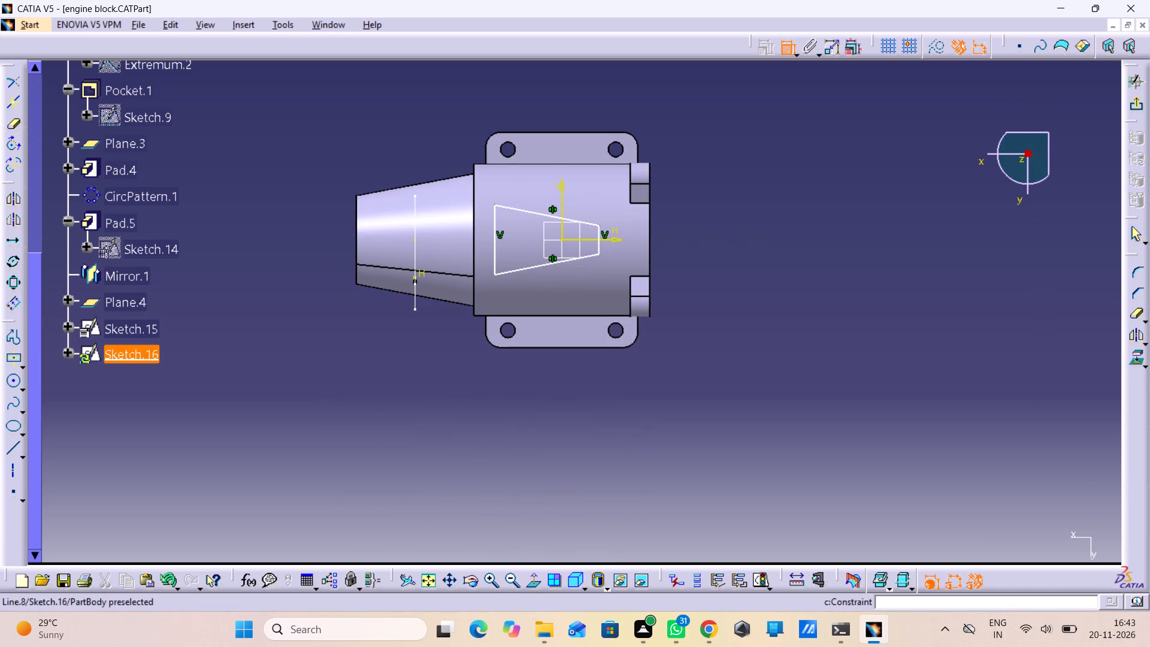
pyautogui.click(537, 216)
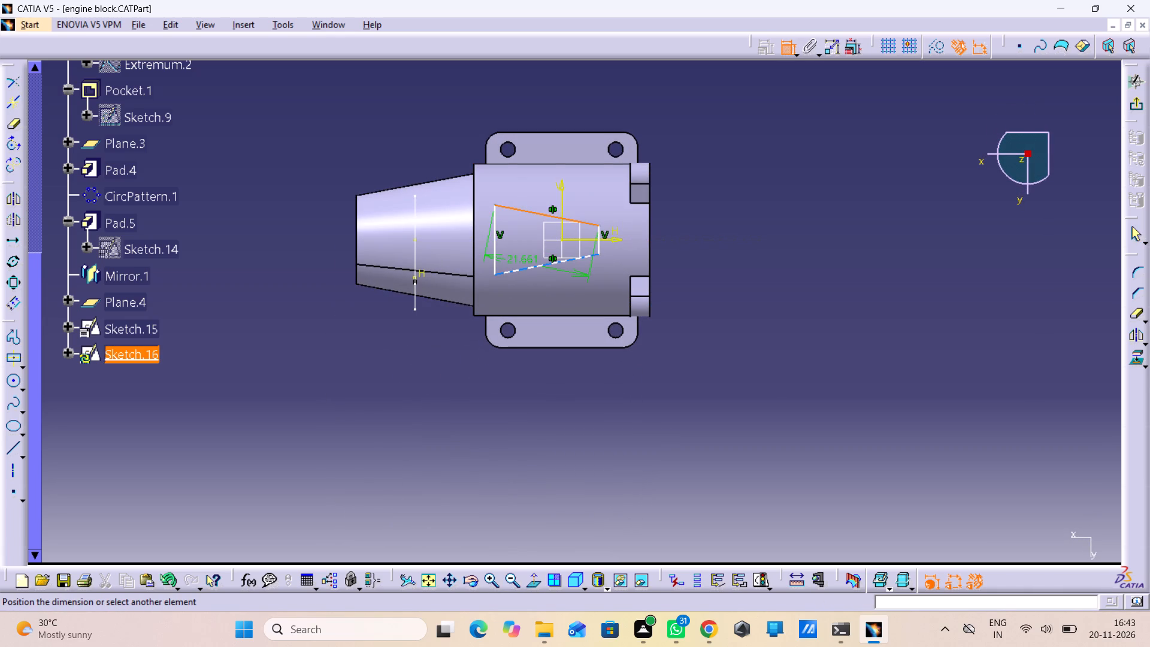
pyautogui.click(520, 273)
pyautogui.rightClick(672, 228)
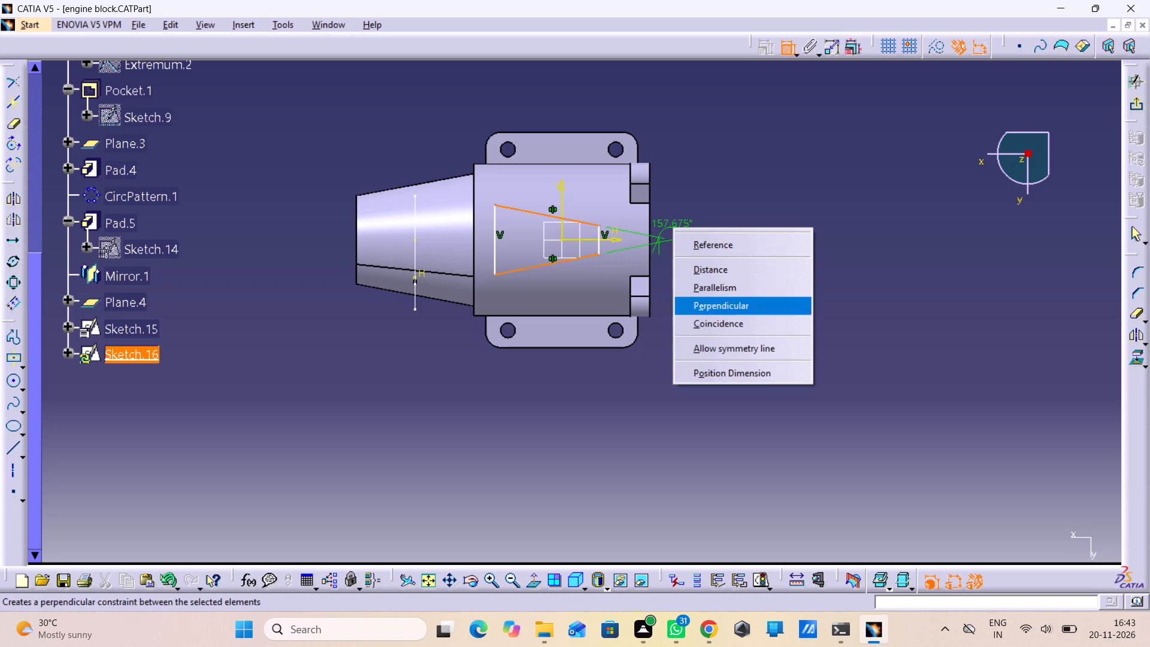
pyautogui.click(700, 343)
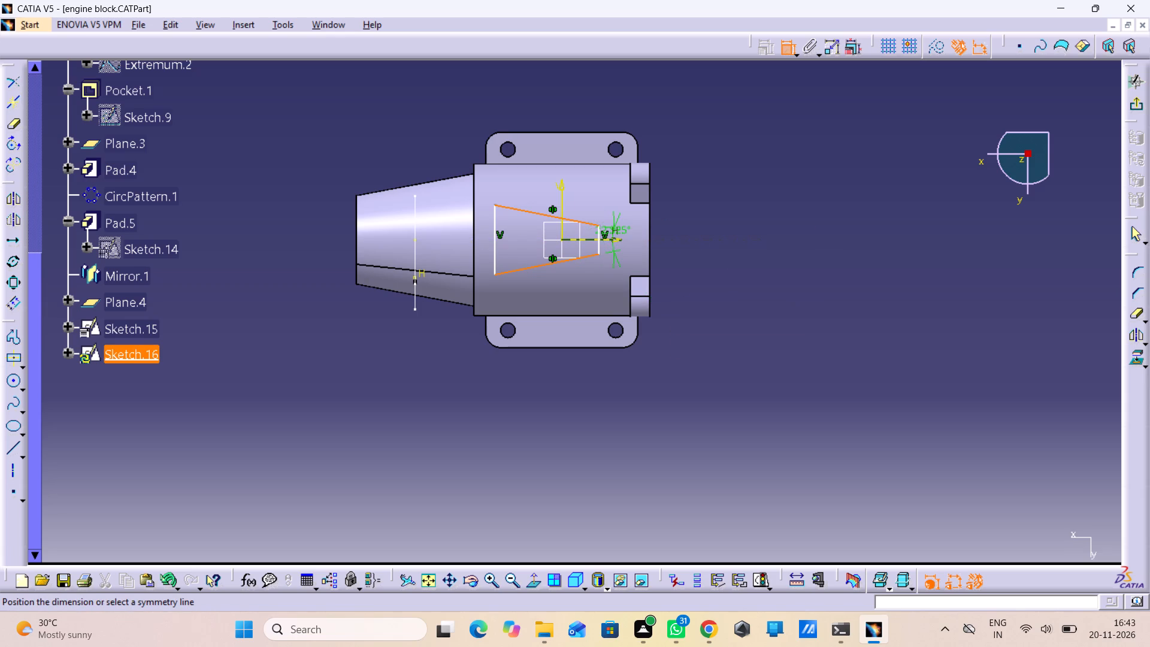
pyautogui.click(619, 237)
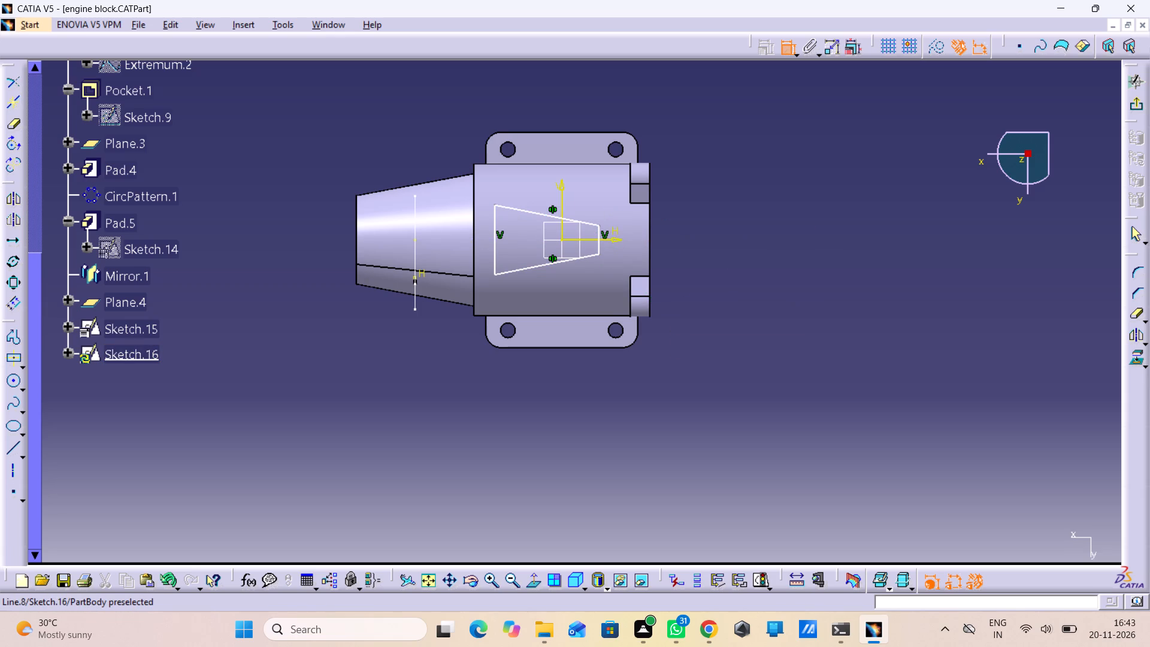
# Add a distance constraint between the profile's two slanted sides and place its dimension beside the profile.
pyautogui.moveTo(561, 217); pyautogui.dragTo(558, 246)
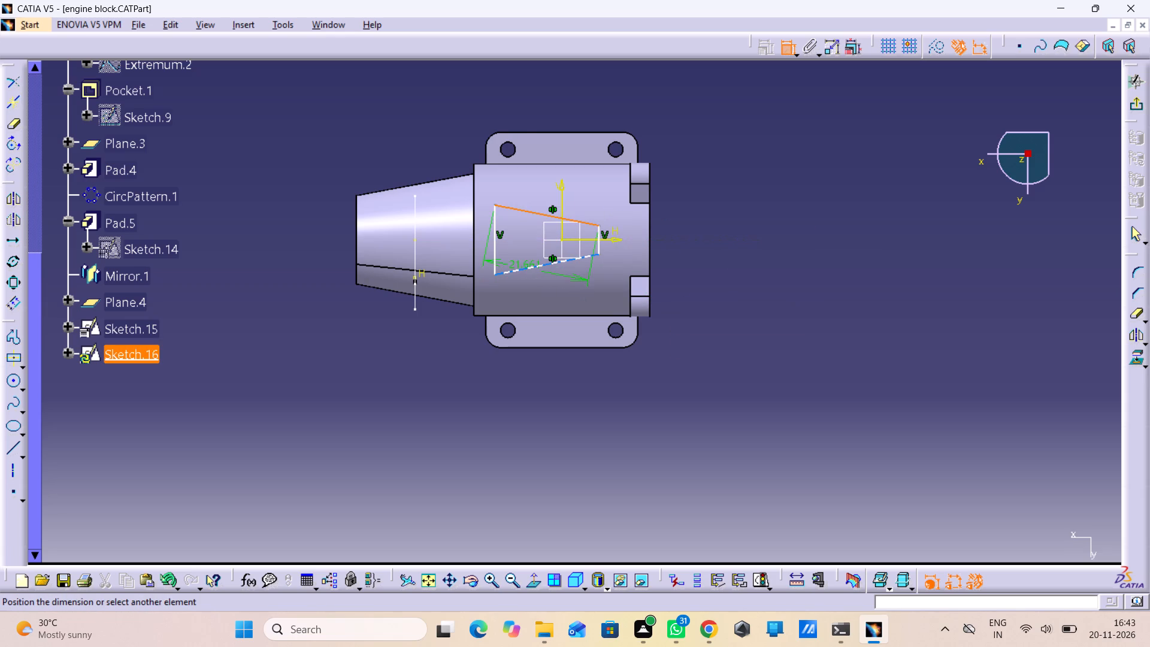
pyautogui.moveTo(526, 269); pyautogui.dragTo(537, 268)
pyautogui.rightClick(738, 230)
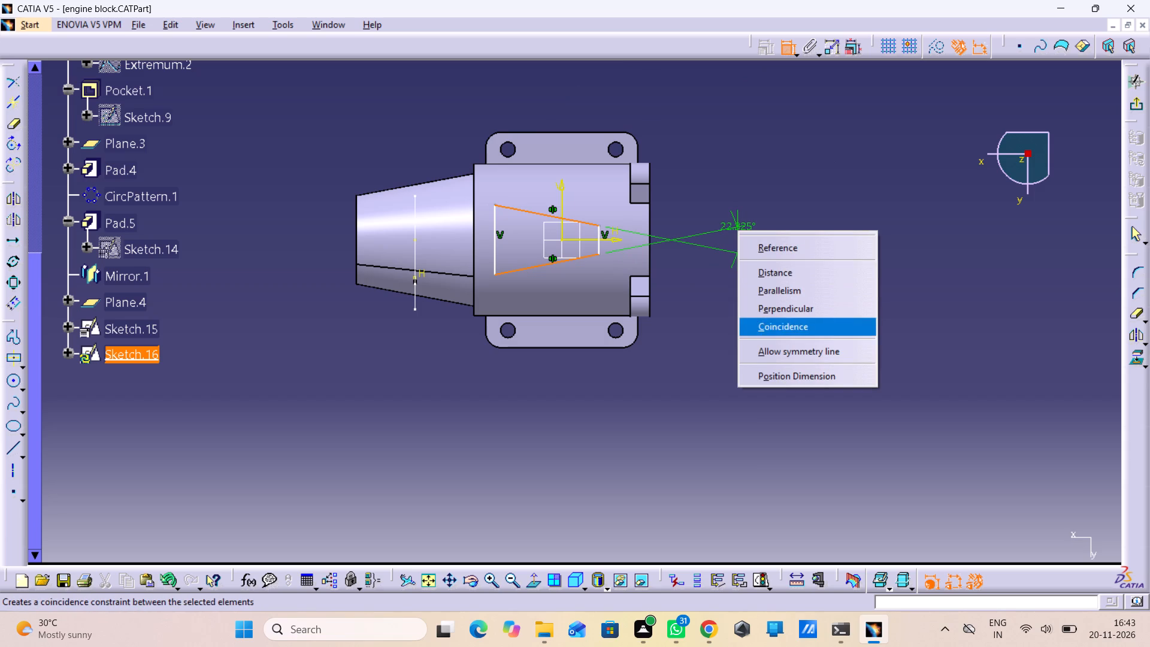
pyautogui.click(764, 280)
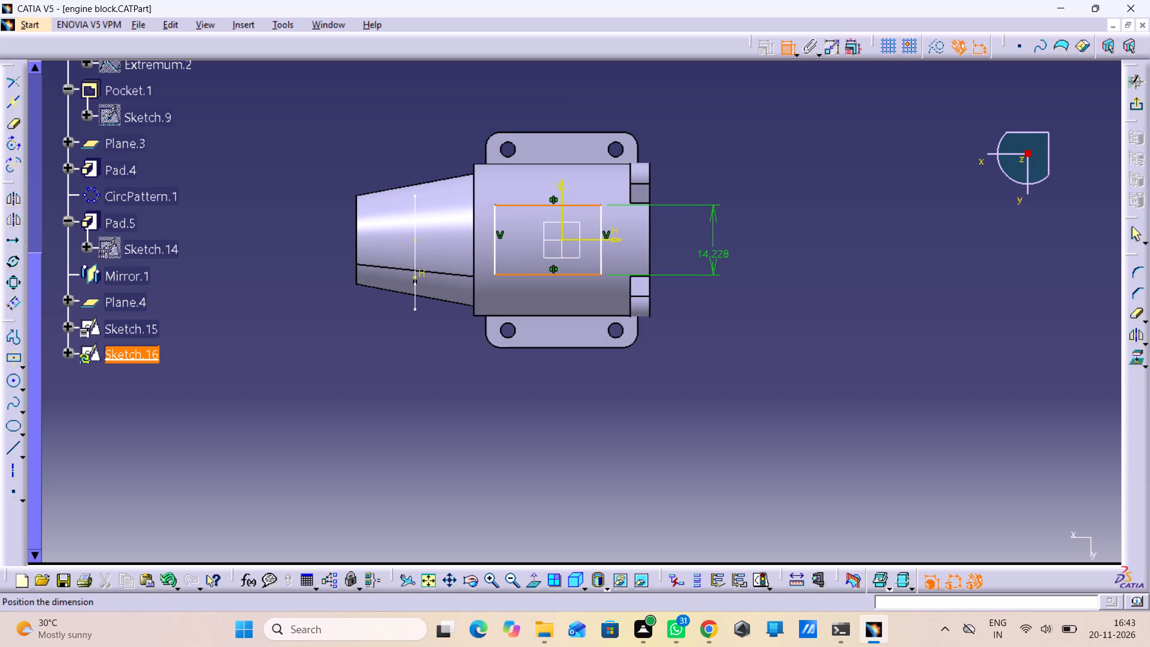
pyautogui.click(710, 264)
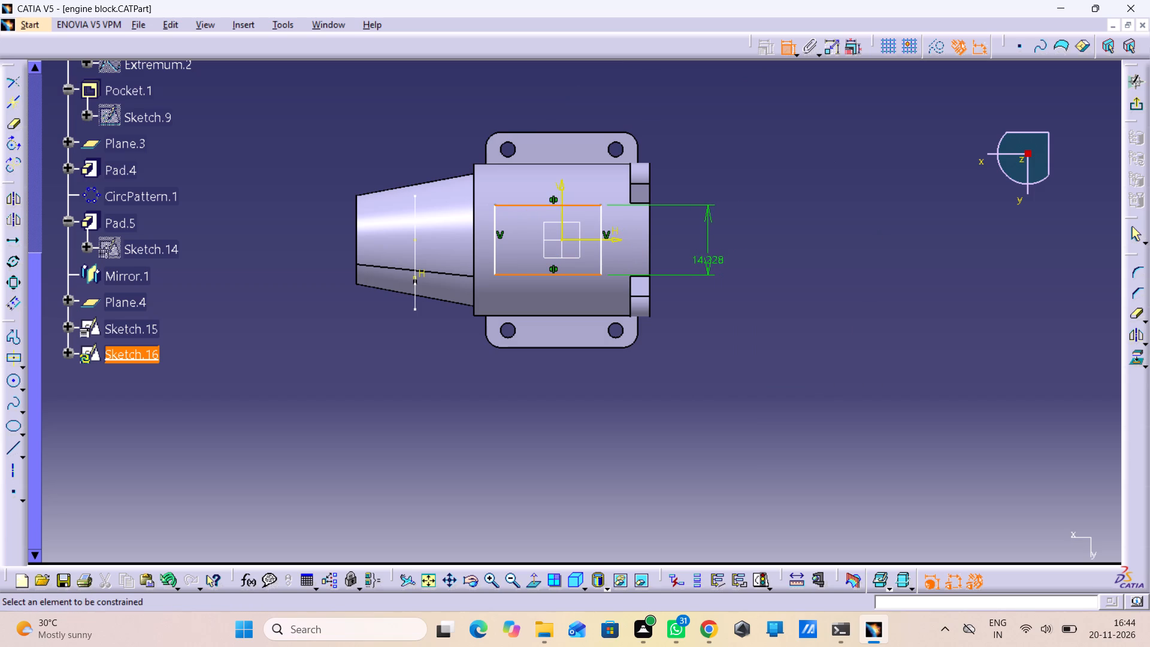
# Delete the distance constraint between the profile's two symmetric sides.
pyautogui.rightClick(710, 264)
pyautogui.click(751, 551)
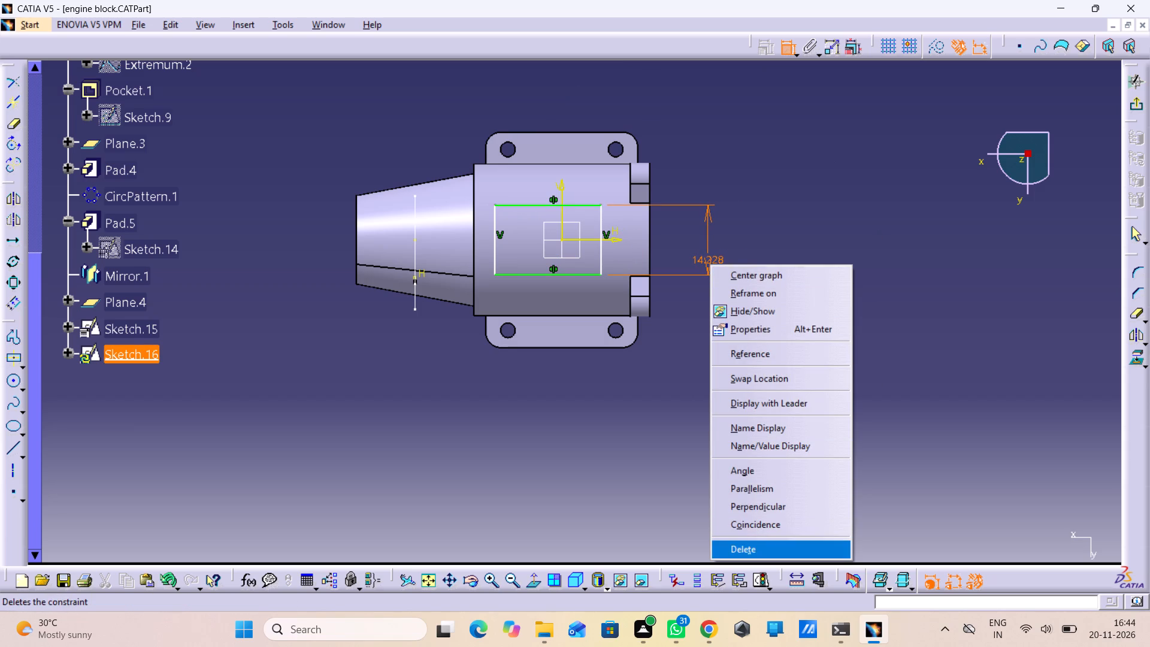
# Undo the latest constraint changes through the undo history, back to the trapezoidal profile with its slanted sides symmetric about the H axis.
pyautogui.hotkey('ctrl', 'z')
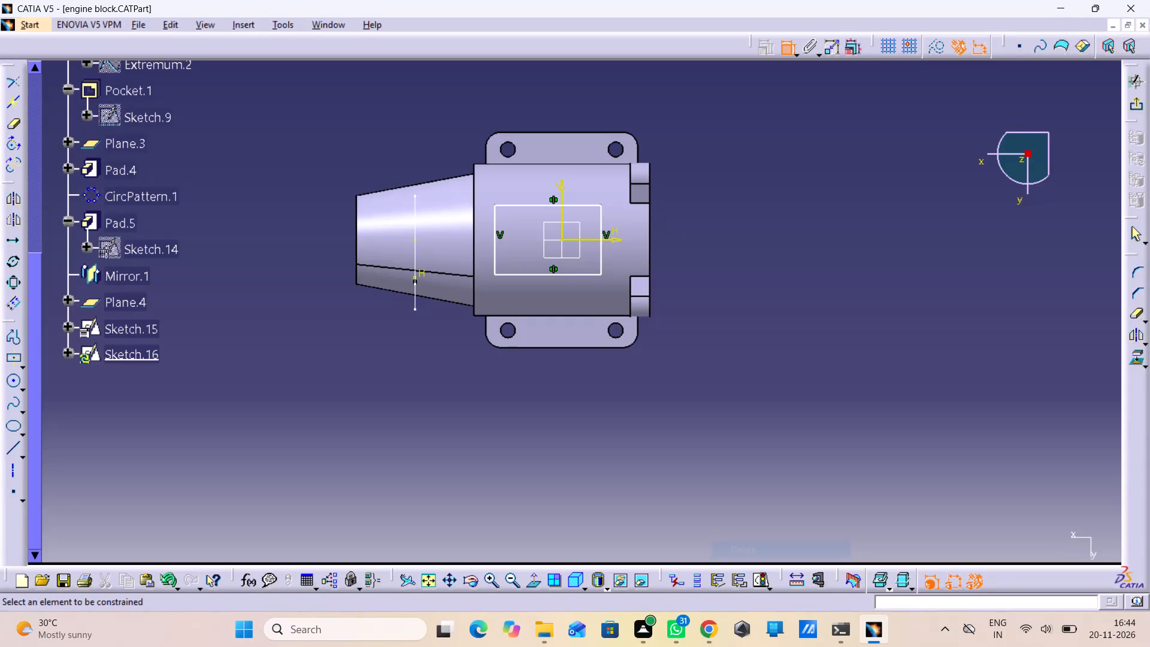
pyautogui.click(783, 55)
pyautogui.hotkey('ctrl', 'z')
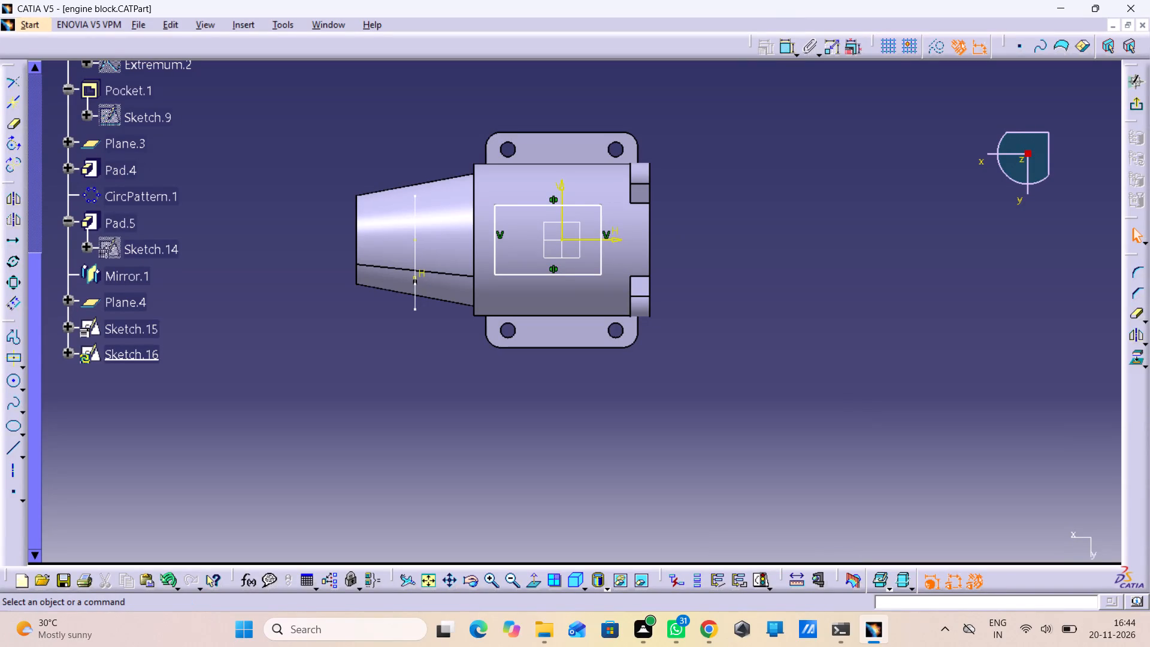
pyautogui.click(167, 583)
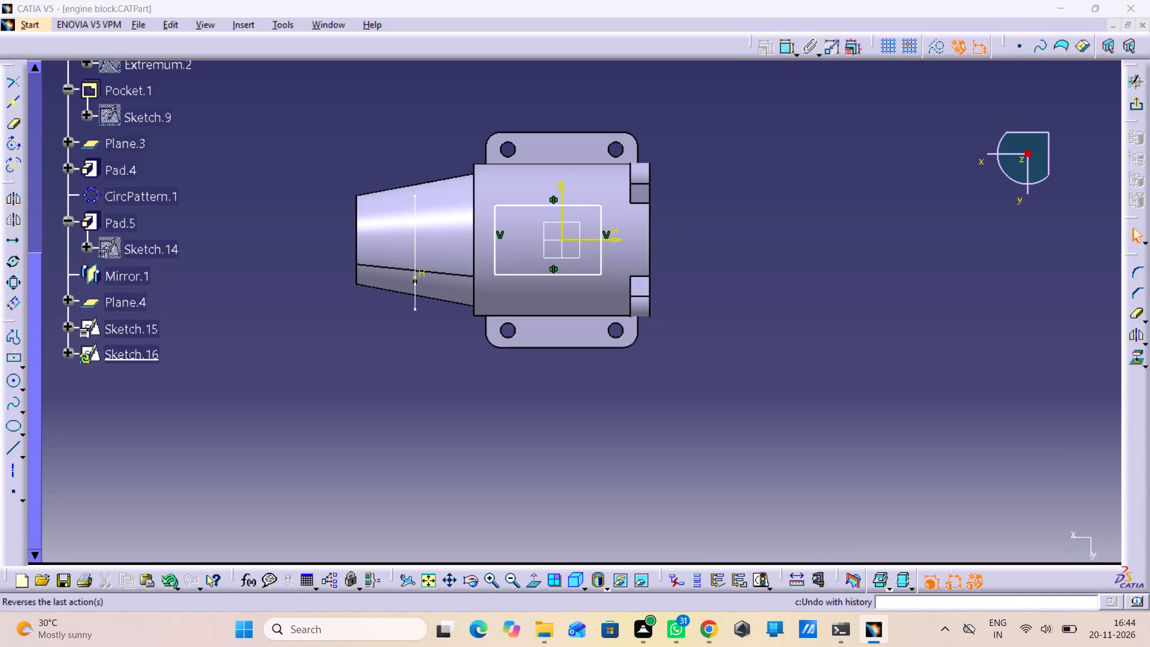
pyautogui.moveTo(204, 541); pyautogui.dragTo(214, 539)
pyautogui.click(664, 426)
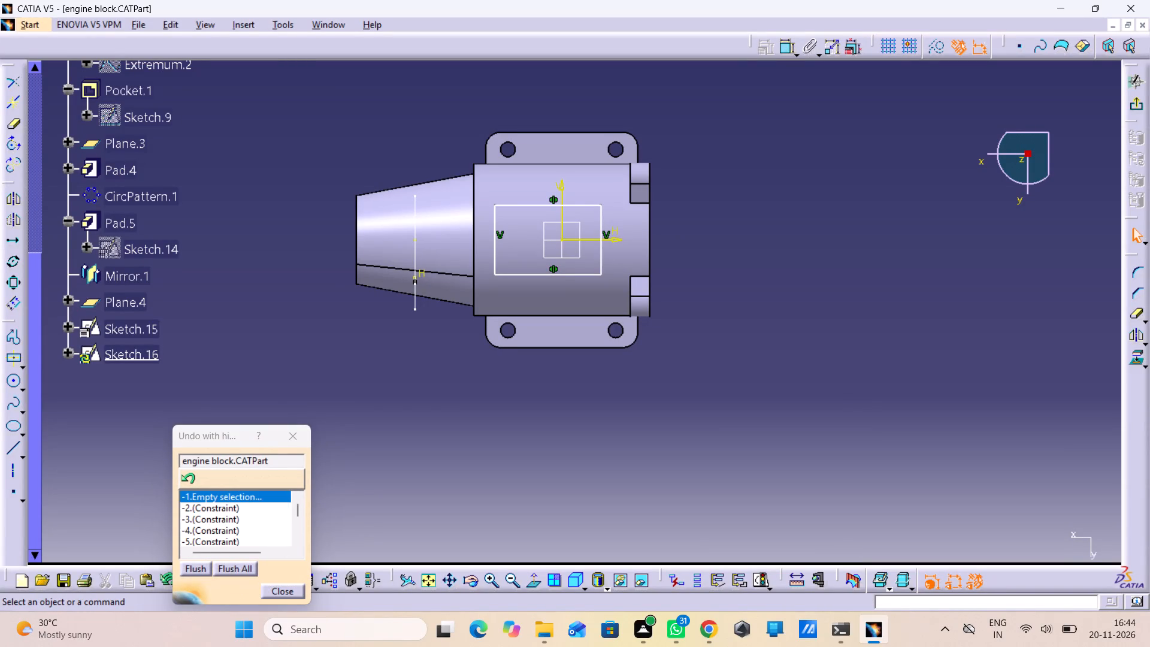
pyautogui.click(188, 479)
pyautogui.click(188, 479)
pyautogui.click(188, 479)
pyautogui.click(188, 479)
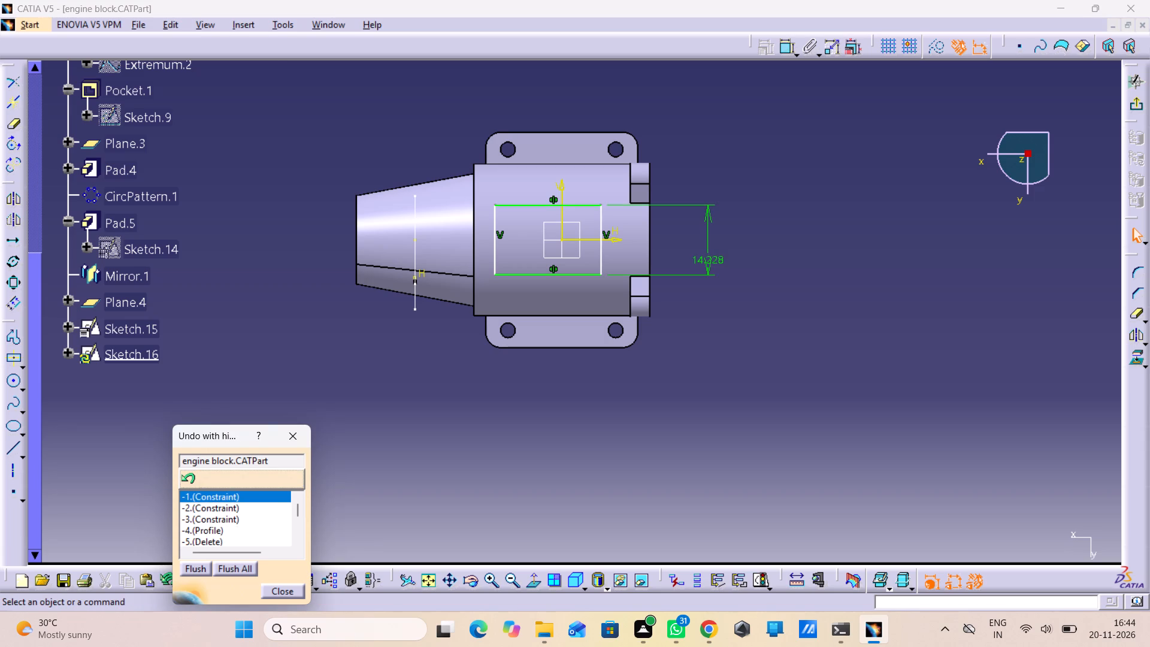
pyautogui.doubleClick(188, 479)
pyautogui.click(295, 467)
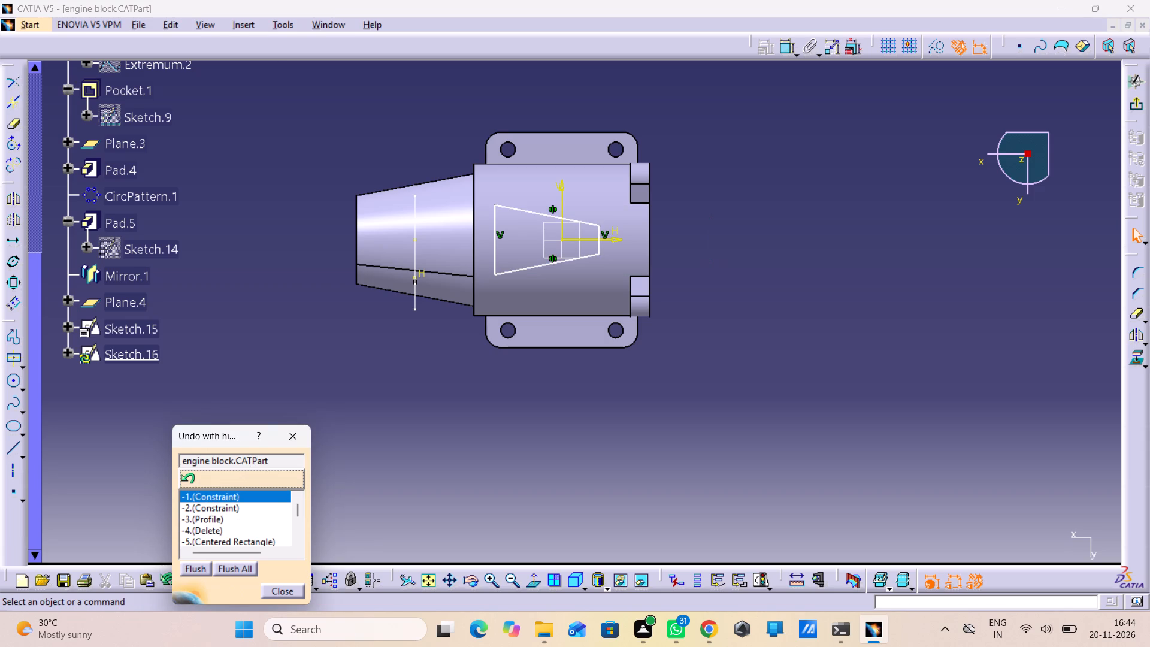
pyautogui.click(302, 428)
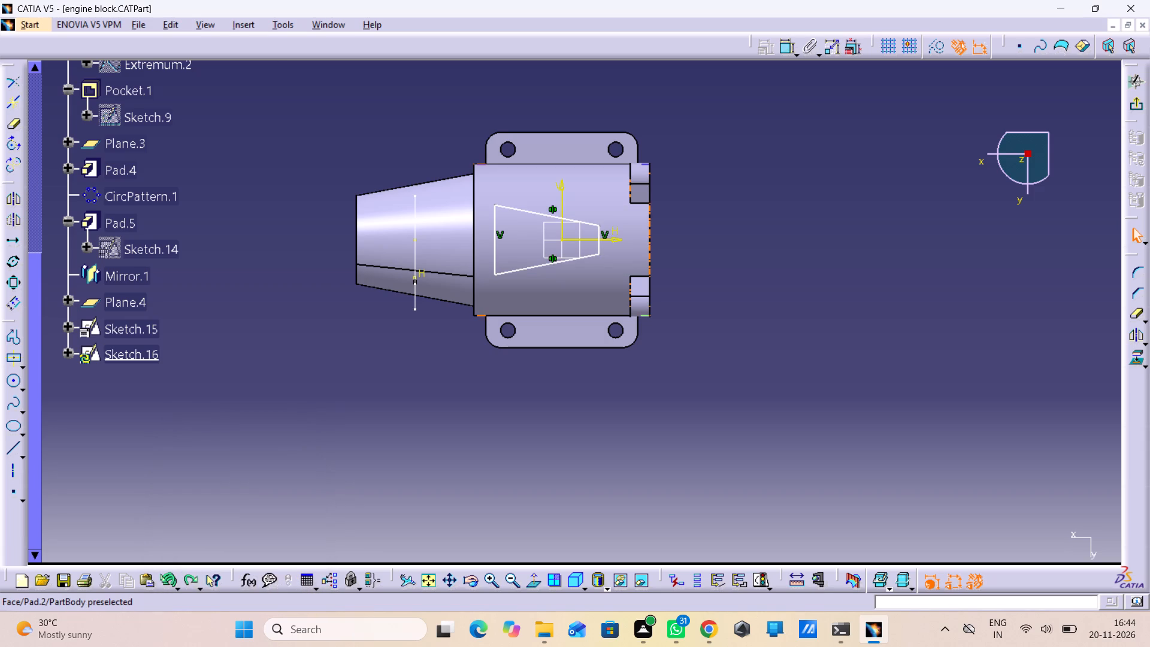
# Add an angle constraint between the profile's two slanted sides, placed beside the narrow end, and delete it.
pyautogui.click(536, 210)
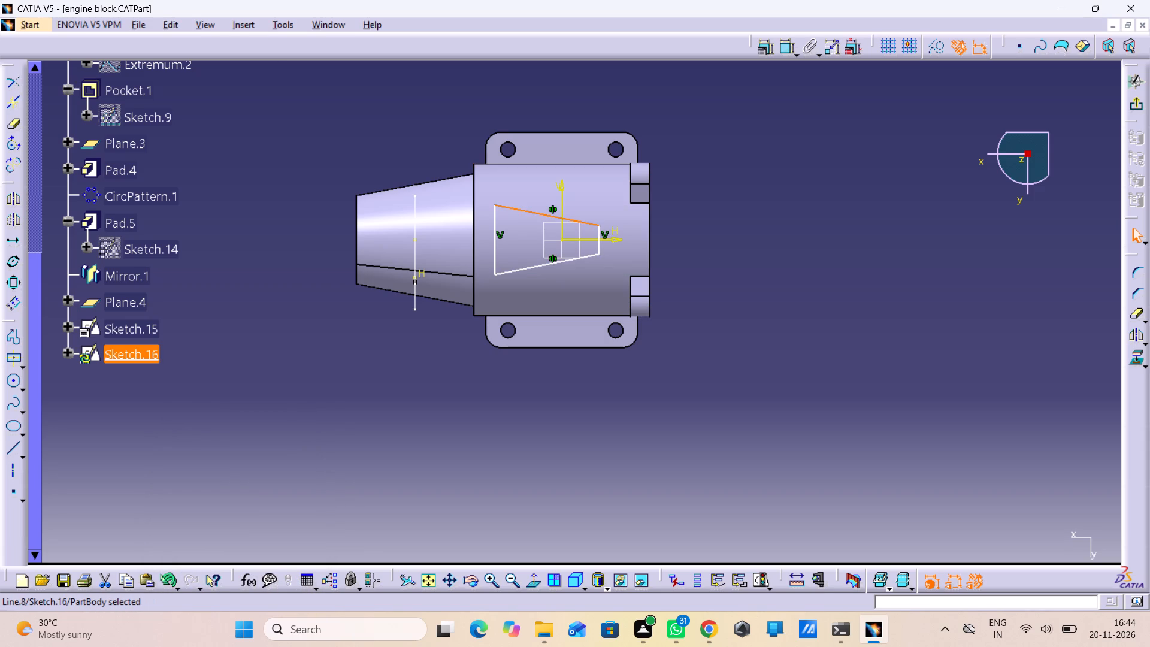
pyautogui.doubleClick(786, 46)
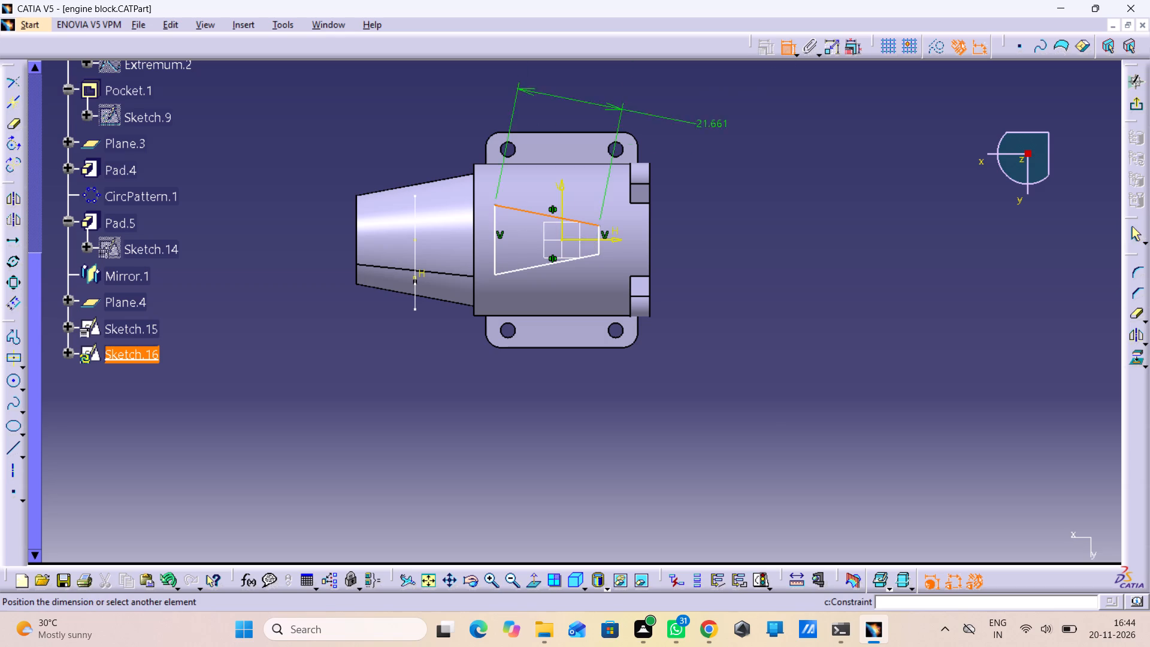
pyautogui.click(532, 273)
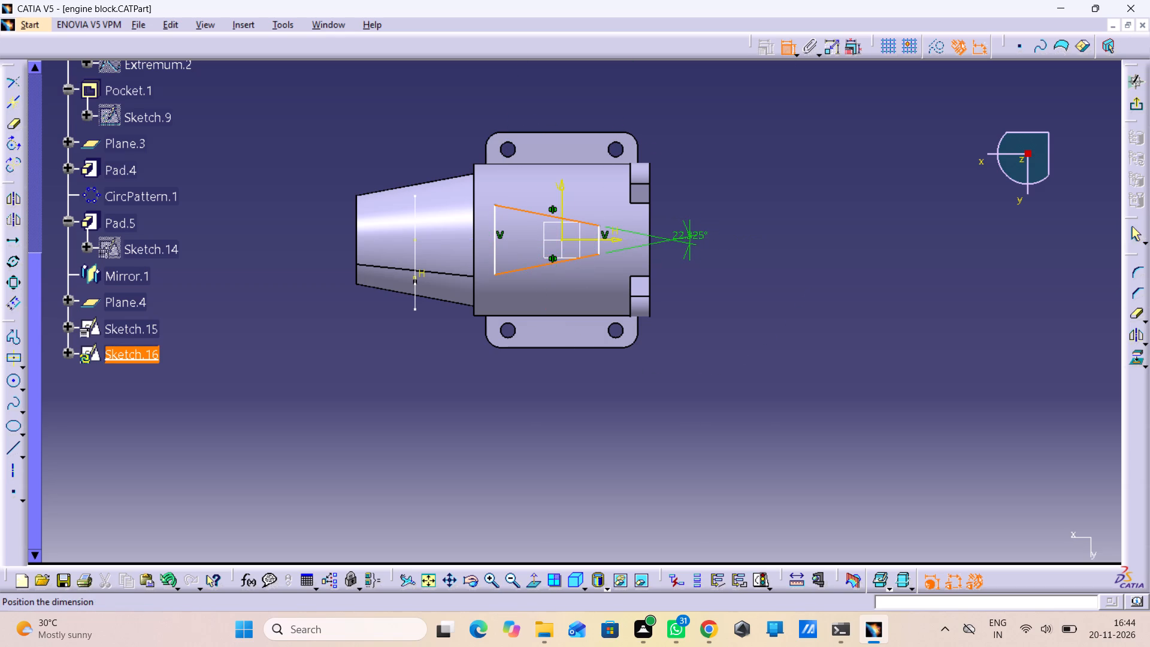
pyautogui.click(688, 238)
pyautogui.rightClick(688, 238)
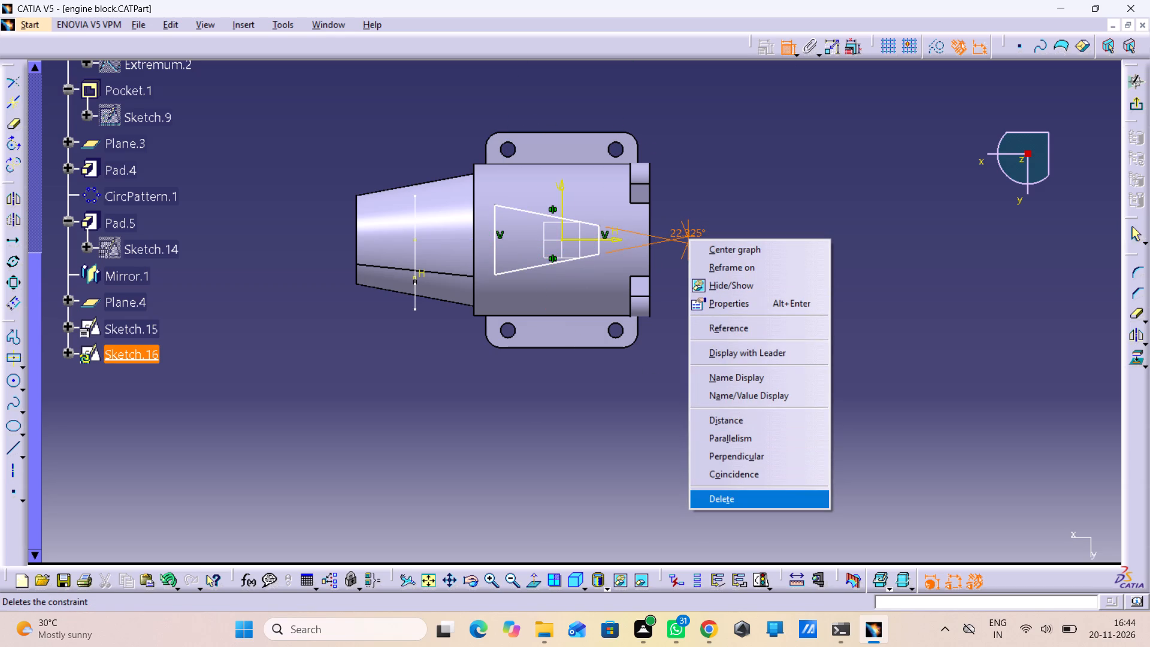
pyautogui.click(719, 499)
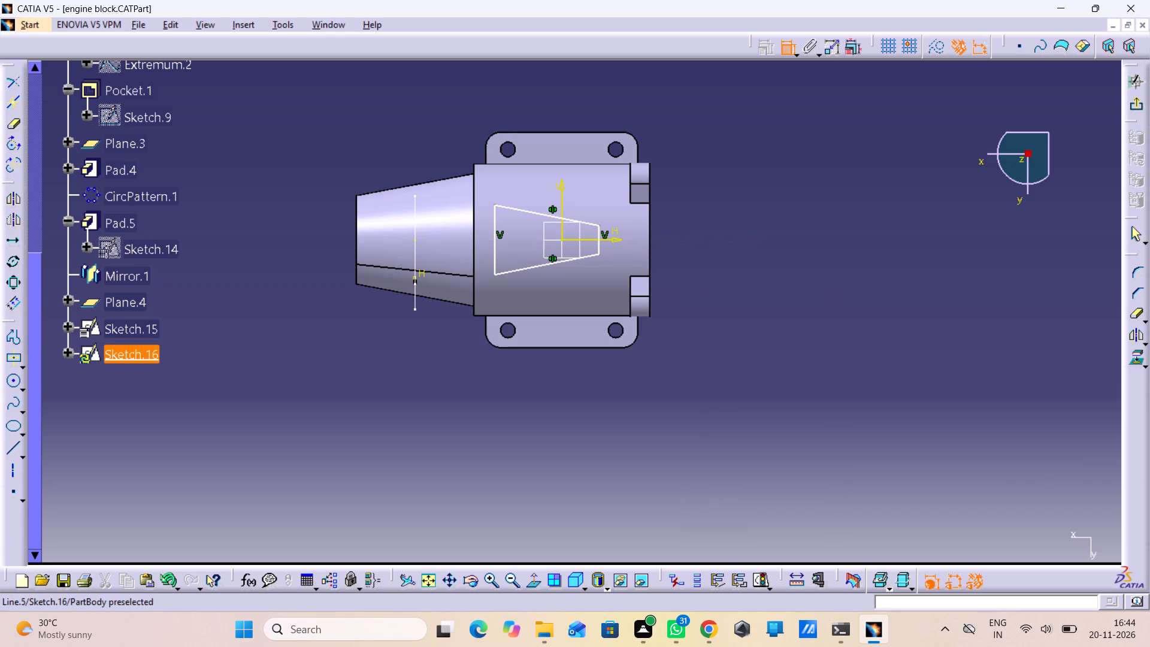
# Dimension the length of the profile's longer parallel side, nearest the cone, and set it to 30.5 mm.
pyautogui.moveTo(495, 212); pyautogui.dragTo(480, 231)
pyautogui.click(440, 141)
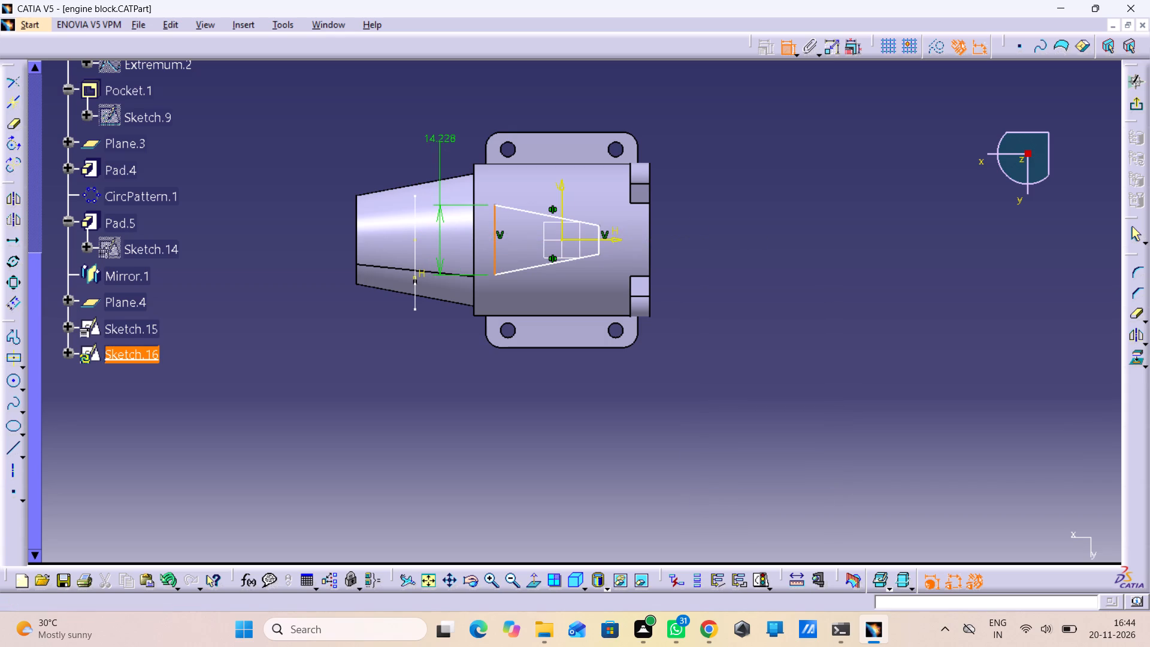
pyautogui.doubleClick(440, 135)
pyautogui.write('30.5')
pyautogui.press('Return')
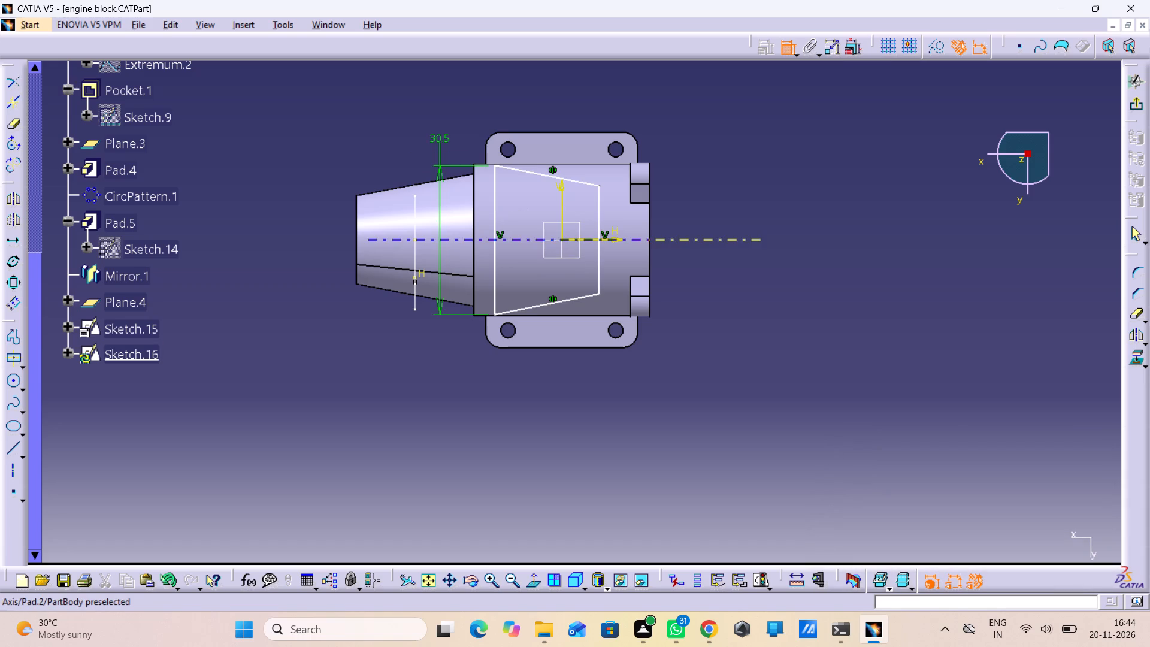
# Dimension the length of the profile's shorter parallel side, farthest from the cone, and set it to 29.3 mm.
pyautogui.moveTo(597, 197); pyautogui.dragTo(603, 202)
pyautogui.click(707, 237)
pyautogui.doubleClick(702, 231)
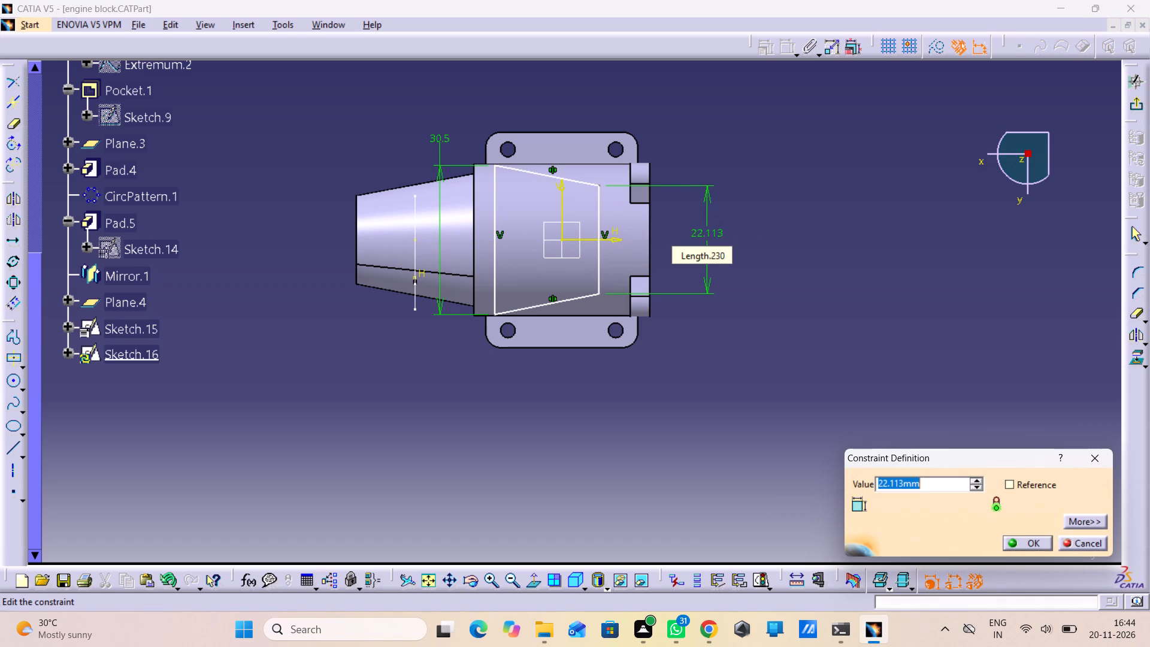
pyautogui.write('2.')
pyautogui.press('BackSpace')
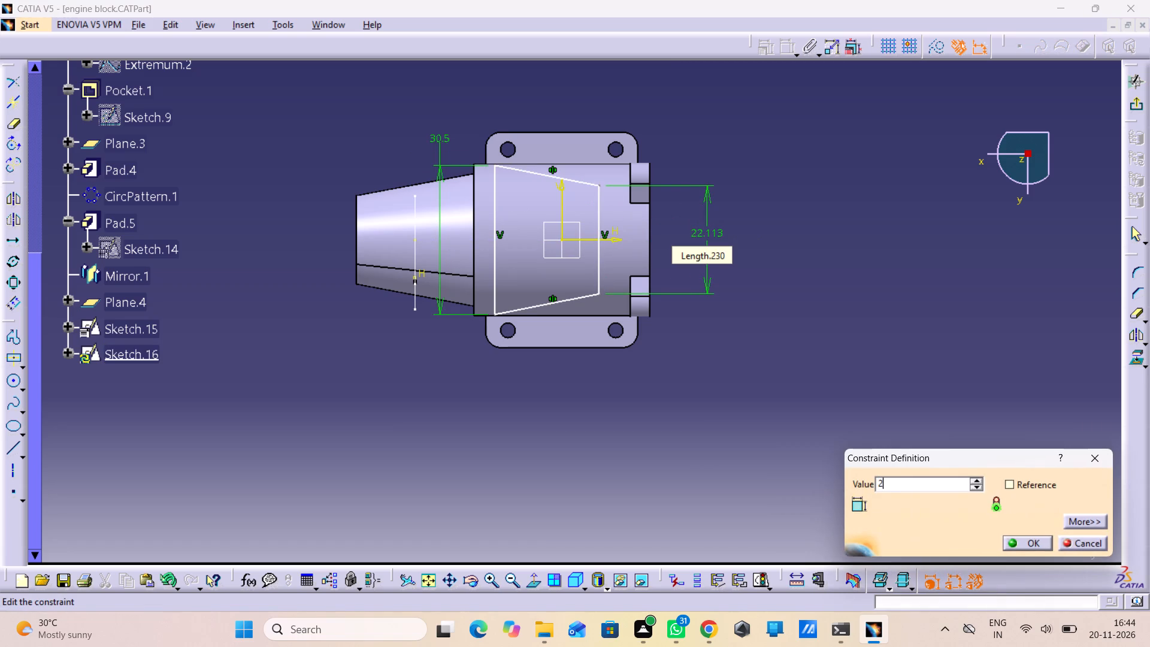
pyautogui.write('9.')
pyautogui.press('3')
pyautogui.press('Return')
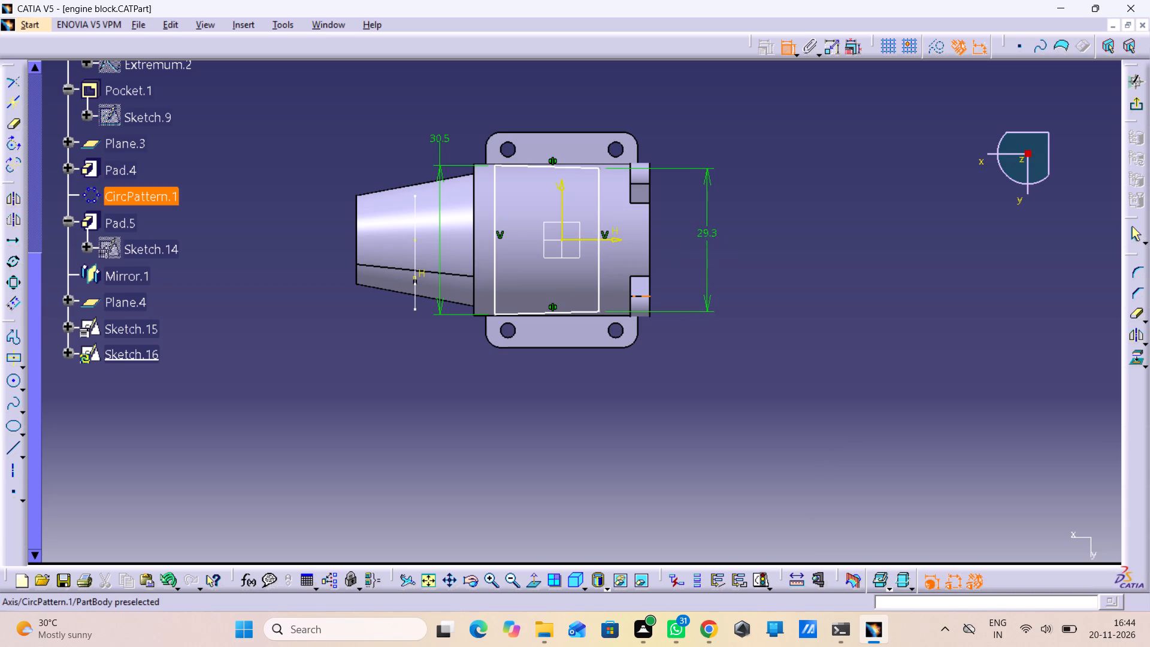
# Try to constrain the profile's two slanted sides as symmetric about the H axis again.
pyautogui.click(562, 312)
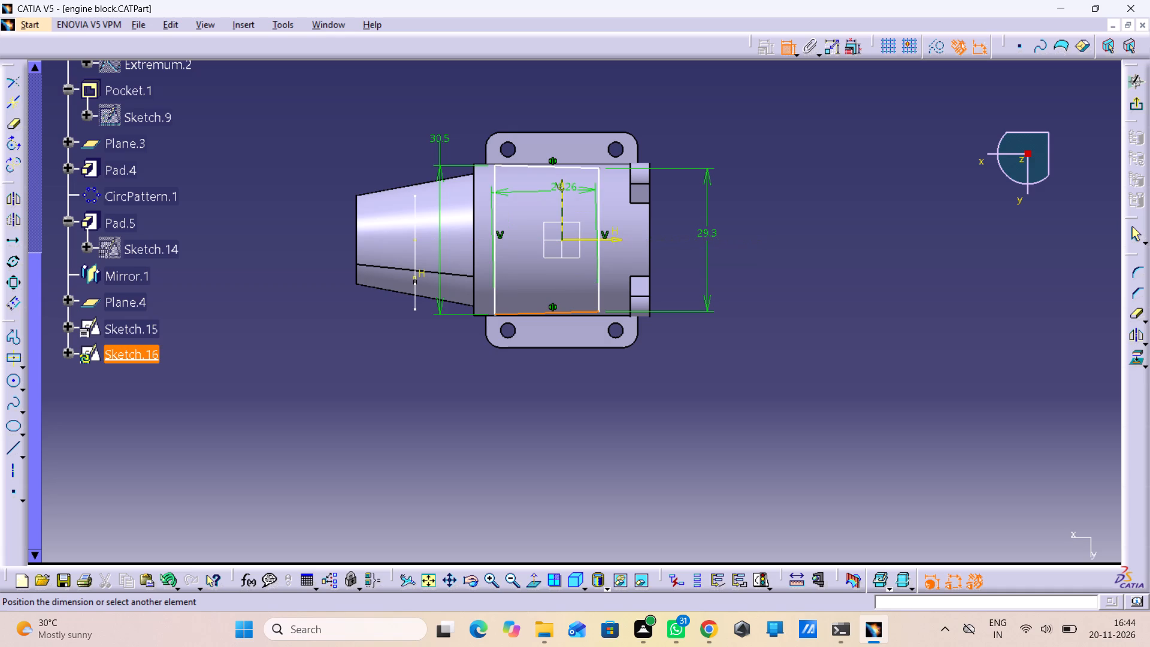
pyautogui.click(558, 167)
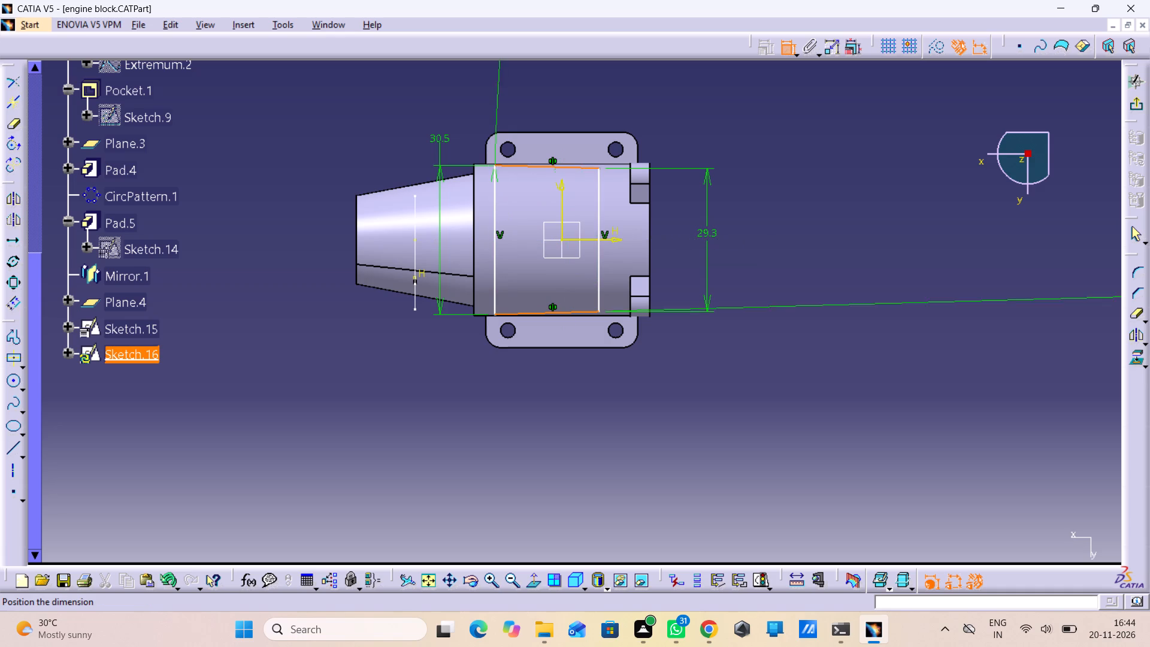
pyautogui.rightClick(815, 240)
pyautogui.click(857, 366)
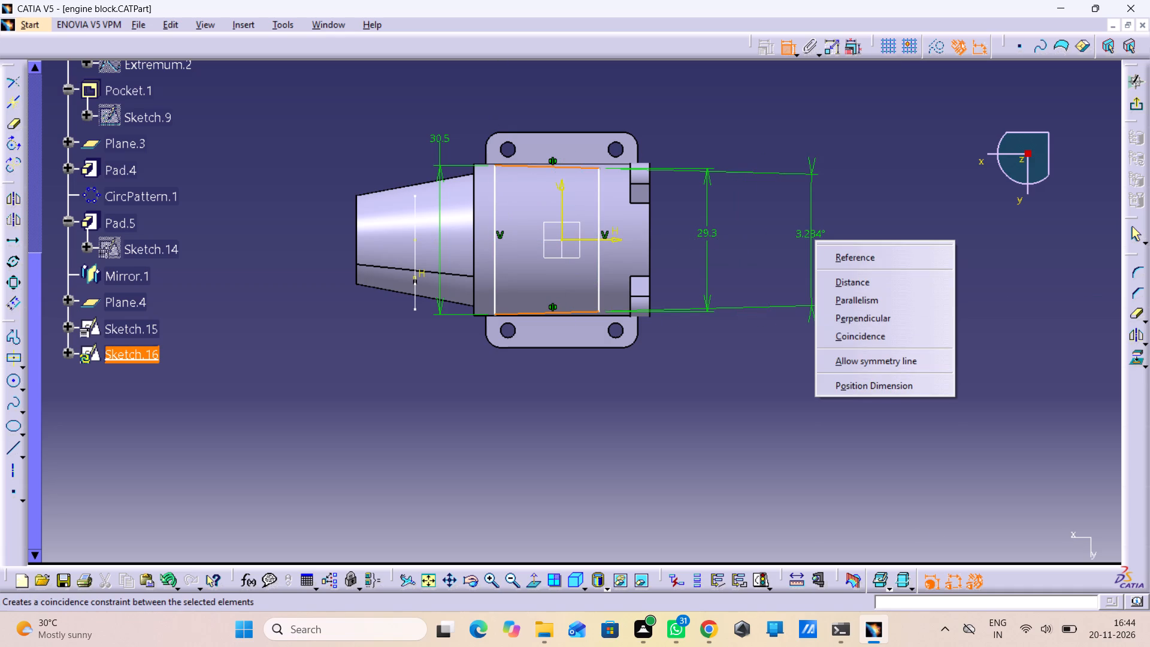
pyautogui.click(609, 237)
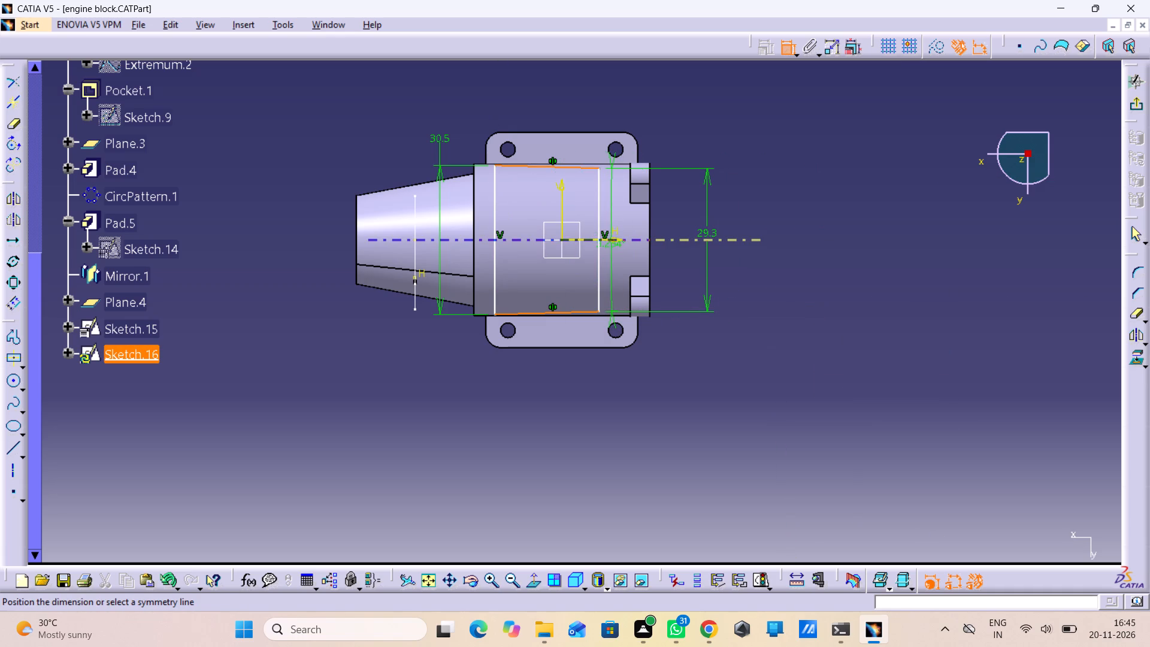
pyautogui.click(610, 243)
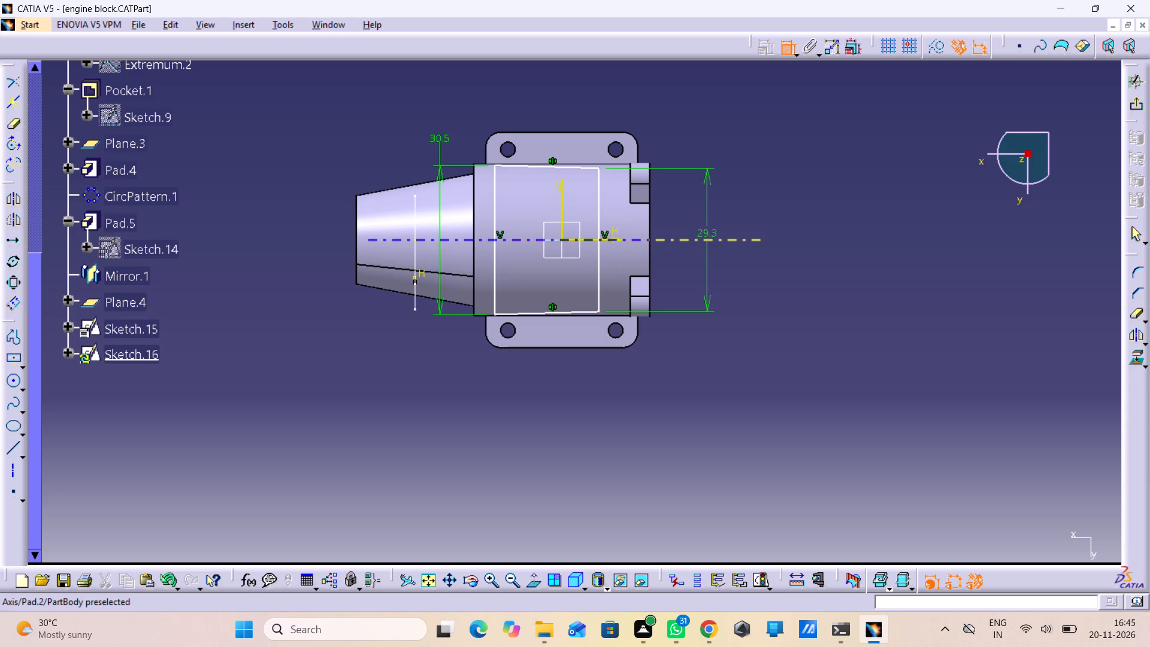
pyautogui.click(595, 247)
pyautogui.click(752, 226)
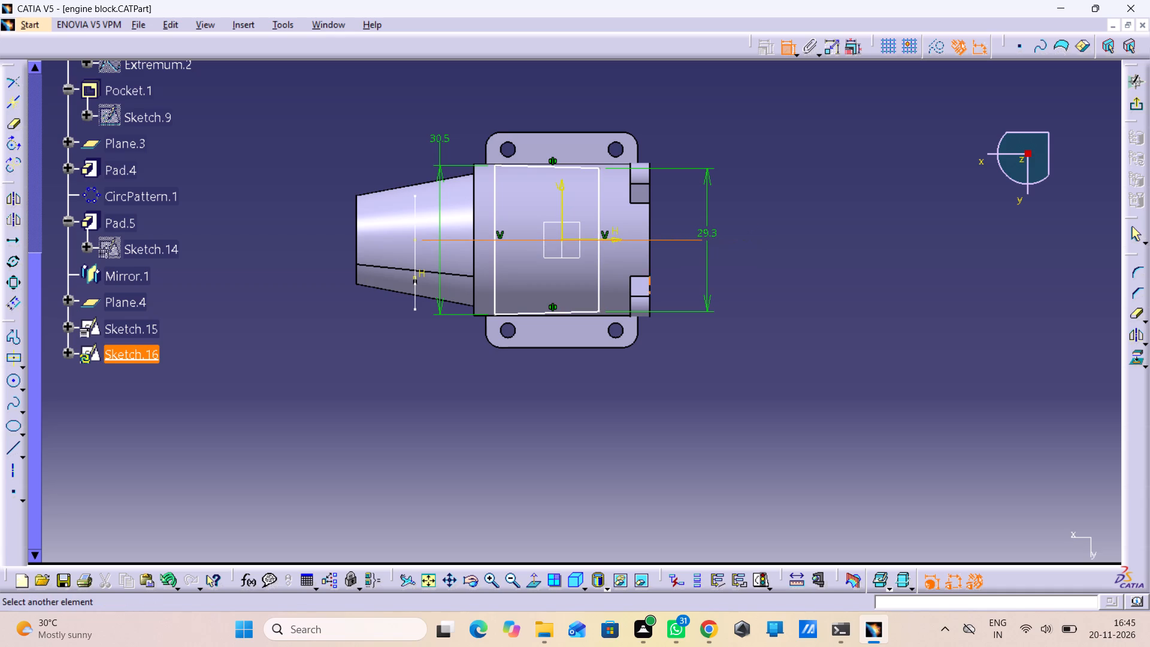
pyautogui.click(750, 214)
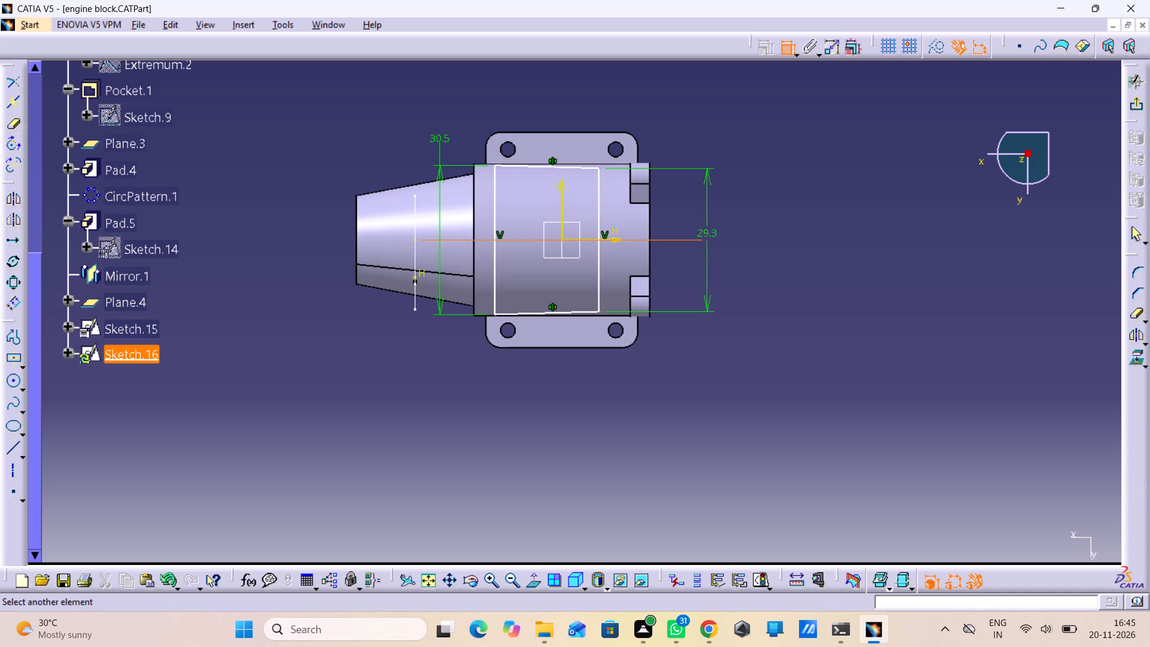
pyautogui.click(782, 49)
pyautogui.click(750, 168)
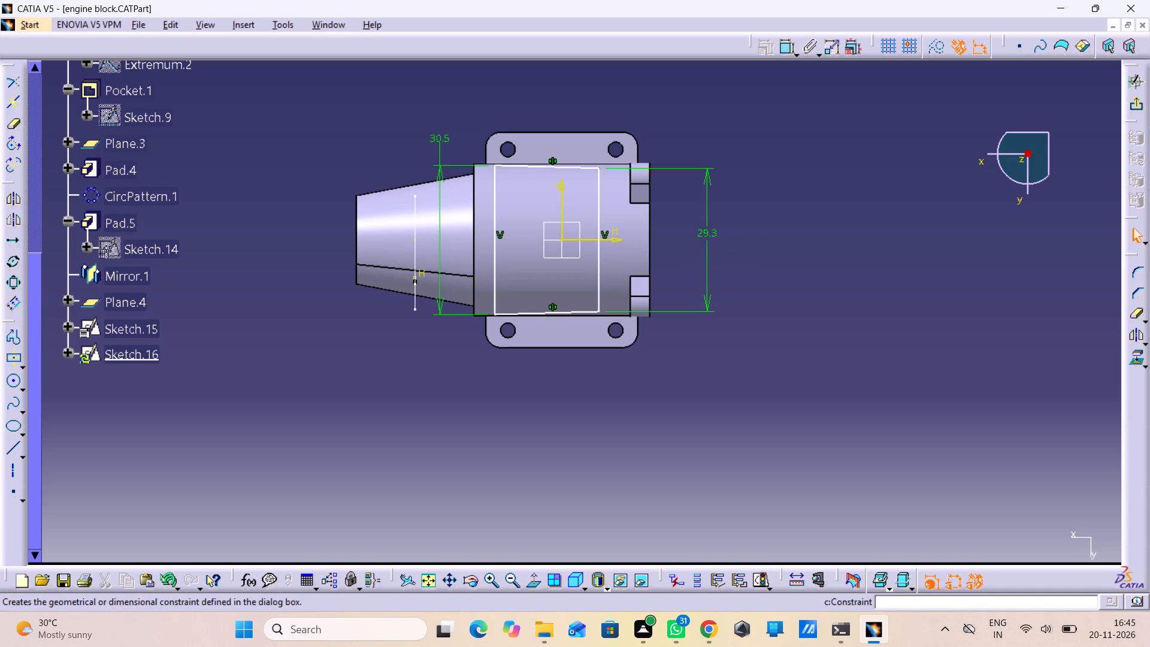
# Constrain the profile's 30.5 mm and 29.3 mm parallel sides as symmetric about the V axis.
pyautogui.click(783, 51)
pyautogui.moveTo(779, 52); pyautogui.dragTo(784, 64)
pyautogui.click(598, 222)
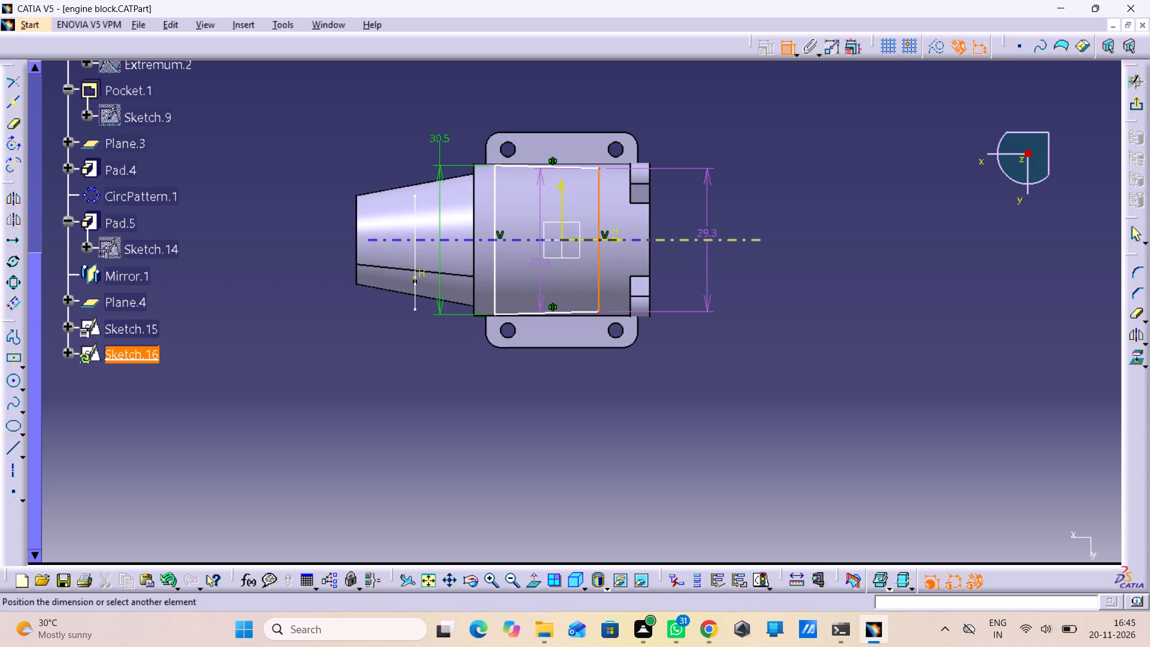
pyautogui.click(493, 298)
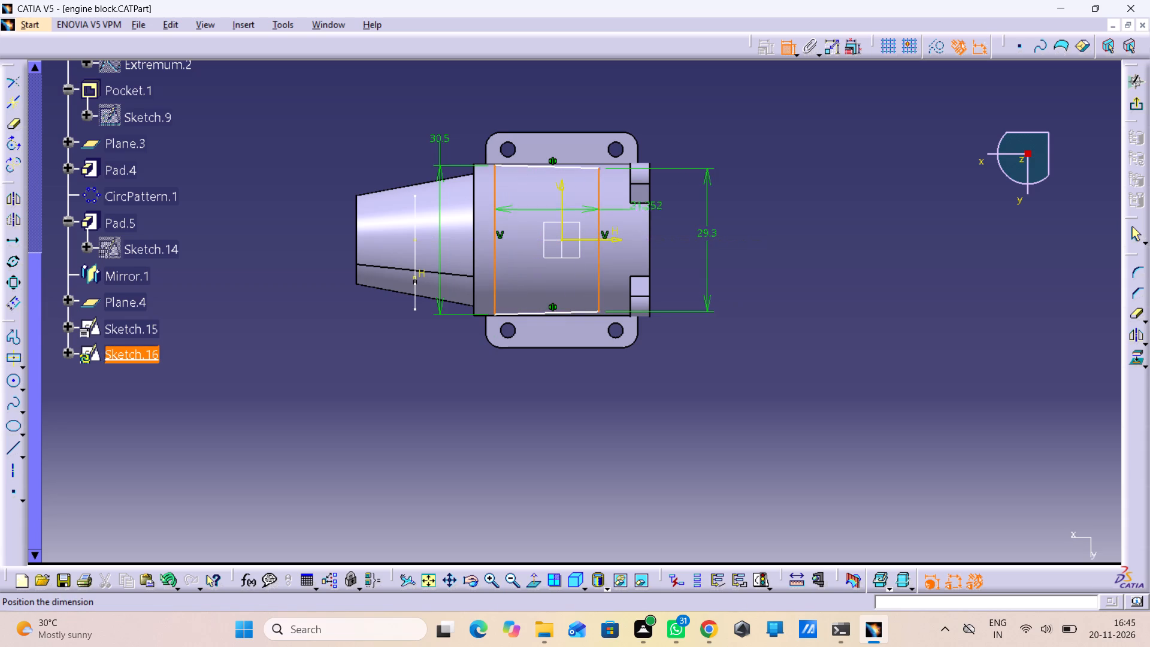
pyautogui.rightClick(753, 122)
pyautogui.click(816, 265)
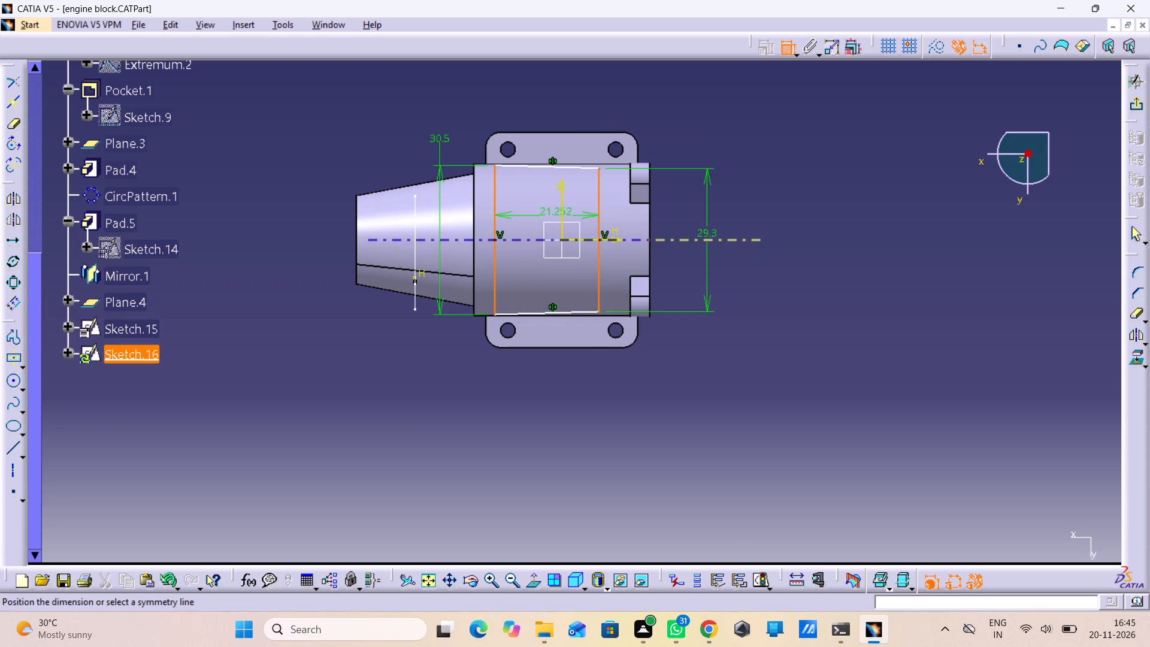
pyautogui.click(559, 188)
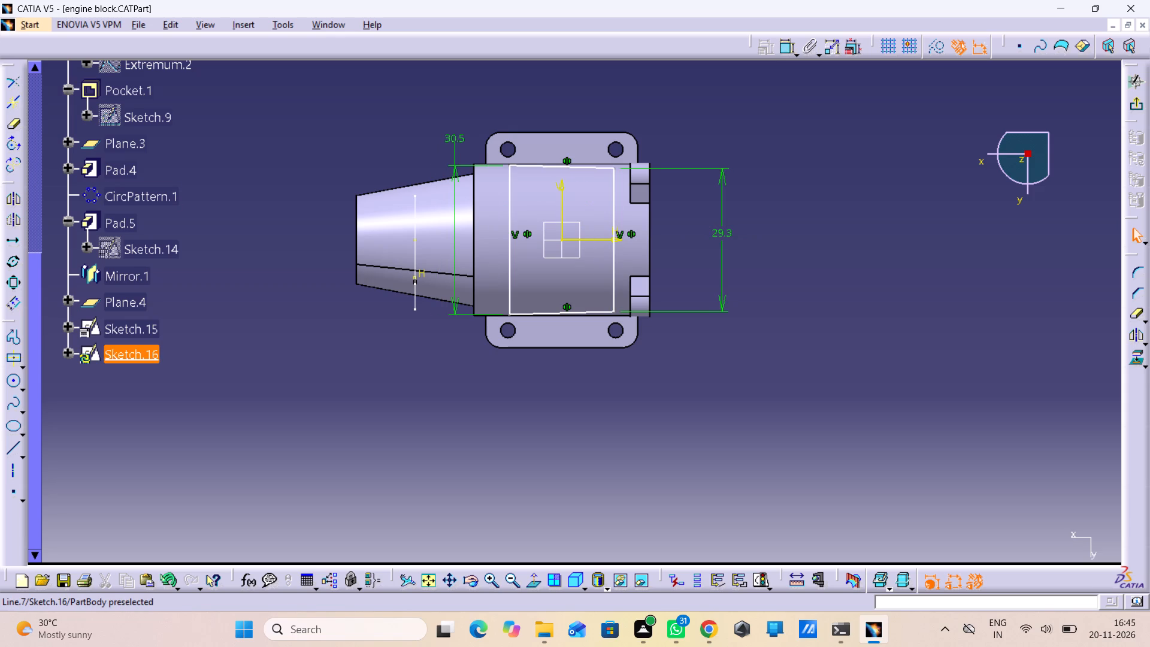
# Dimension the length of the profile's lower slanted side below the block and set it to 35 mm.
pyautogui.click(571, 315)
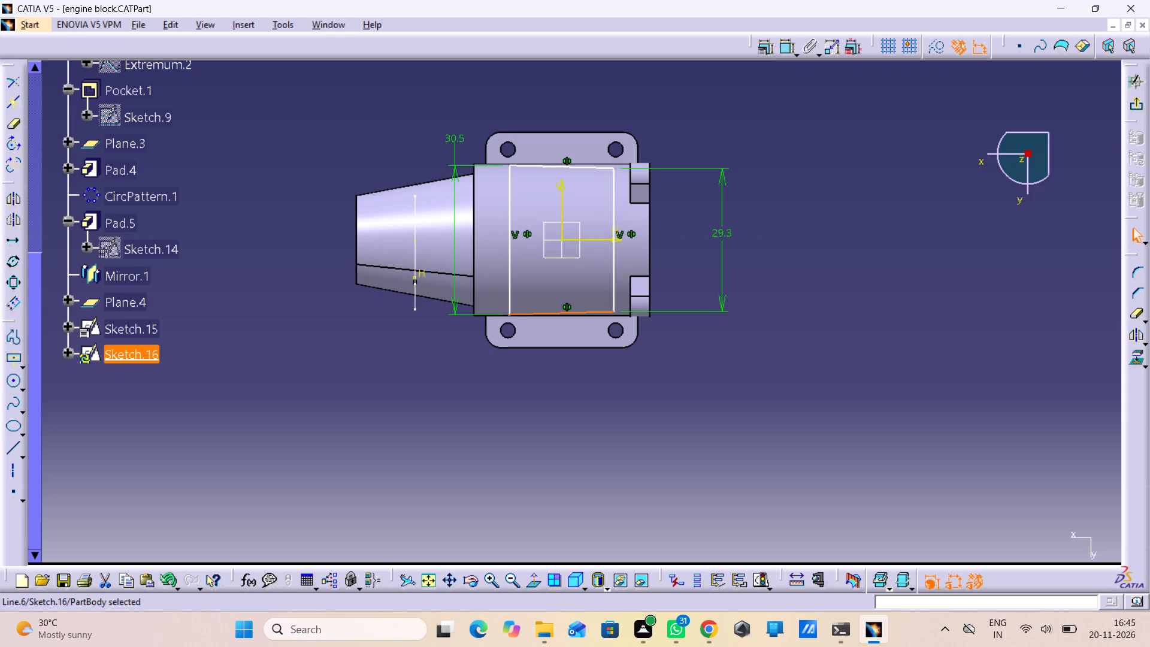
pyautogui.click(786, 48)
pyautogui.tripleClick(686, 376)
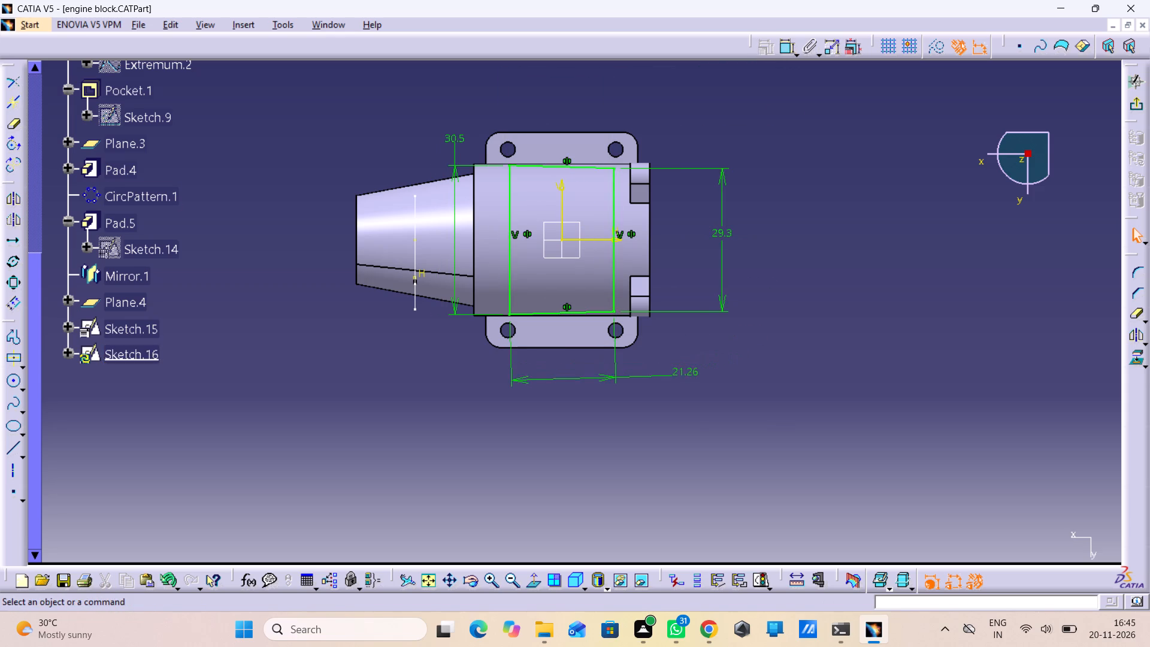
pyautogui.doubleClick(686, 376)
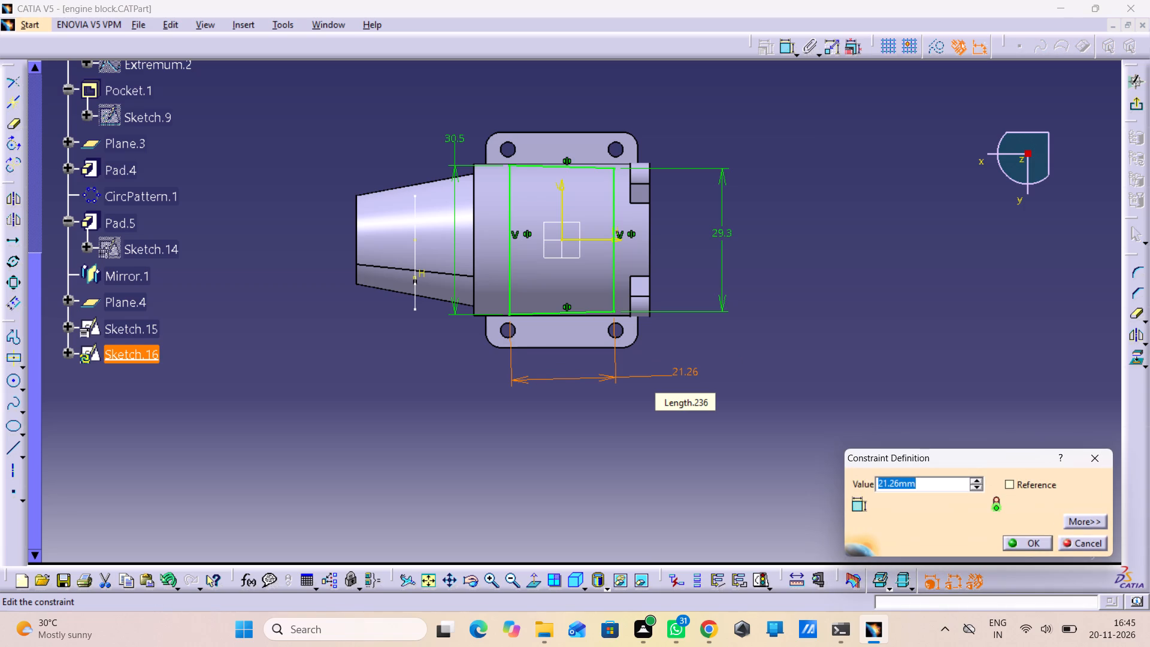
pyautogui.write('35')
pyautogui.press('Return')
pyautogui.click(686, 376)
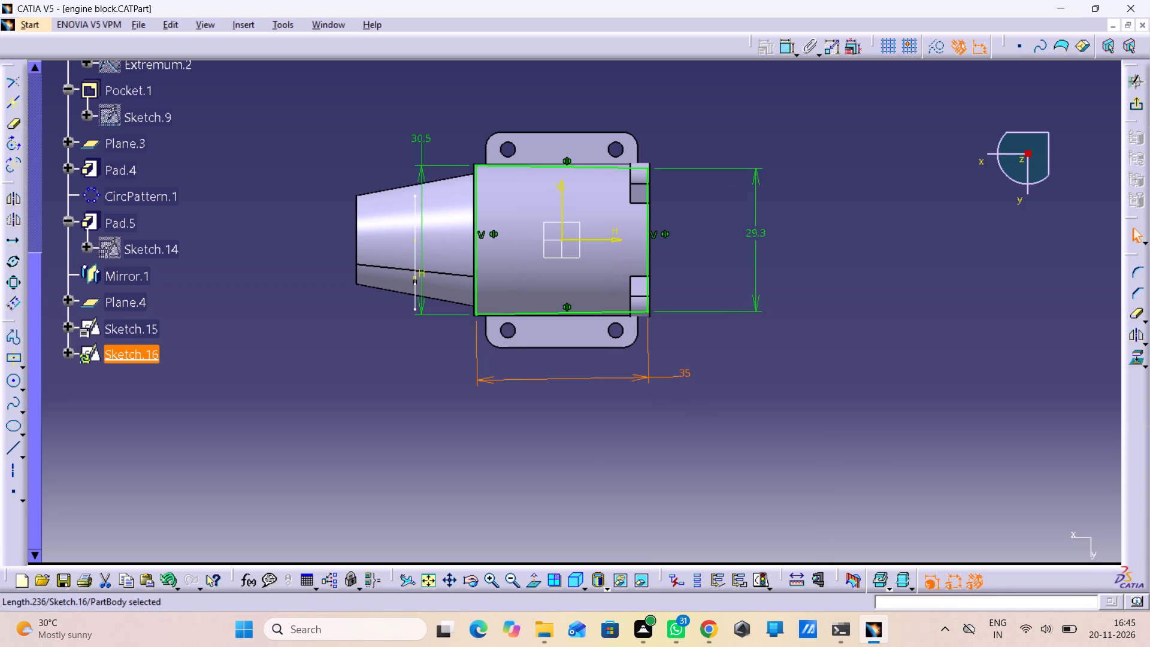
# Round all four corners of the tapered profile with a 10 mm radius, converting the length constraints to distances, and exit the sketch.
pyautogui.moveTo(1139, 270); pyautogui.dragTo(1133, 269)
pyautogui.moveTo(855, 156); pyautogui.dragTo(245, 374)
pyautogui.write('10.')
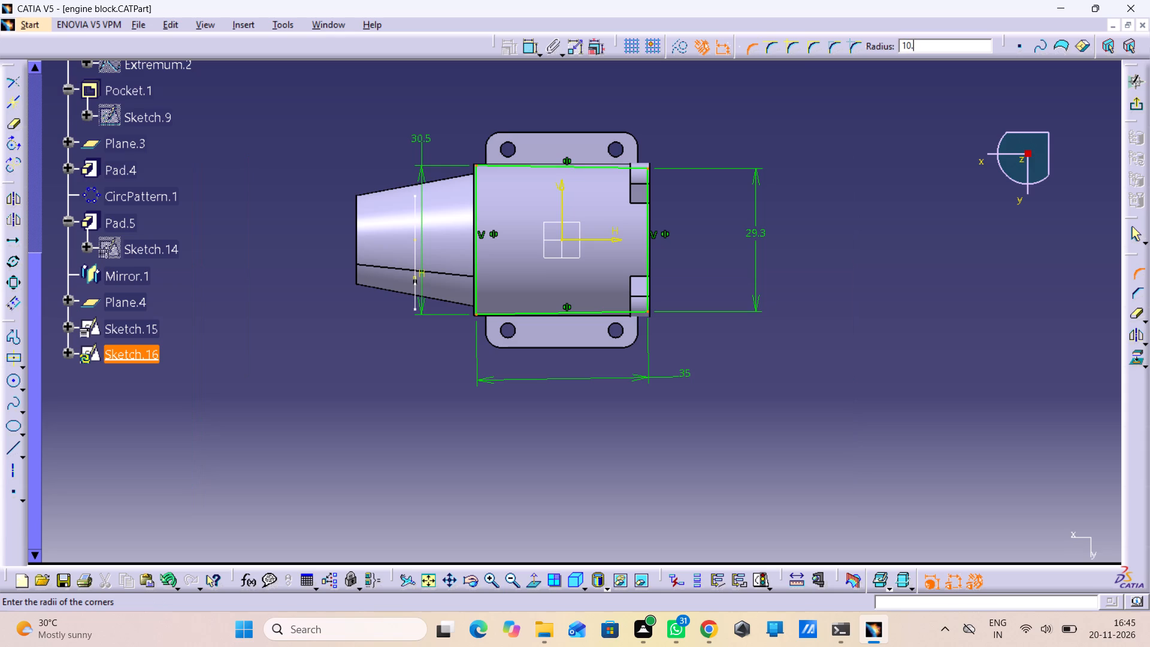
pyautogui.press('BackSpace')
pyautogui.press('Return')
pyautogui.click(624, 345)
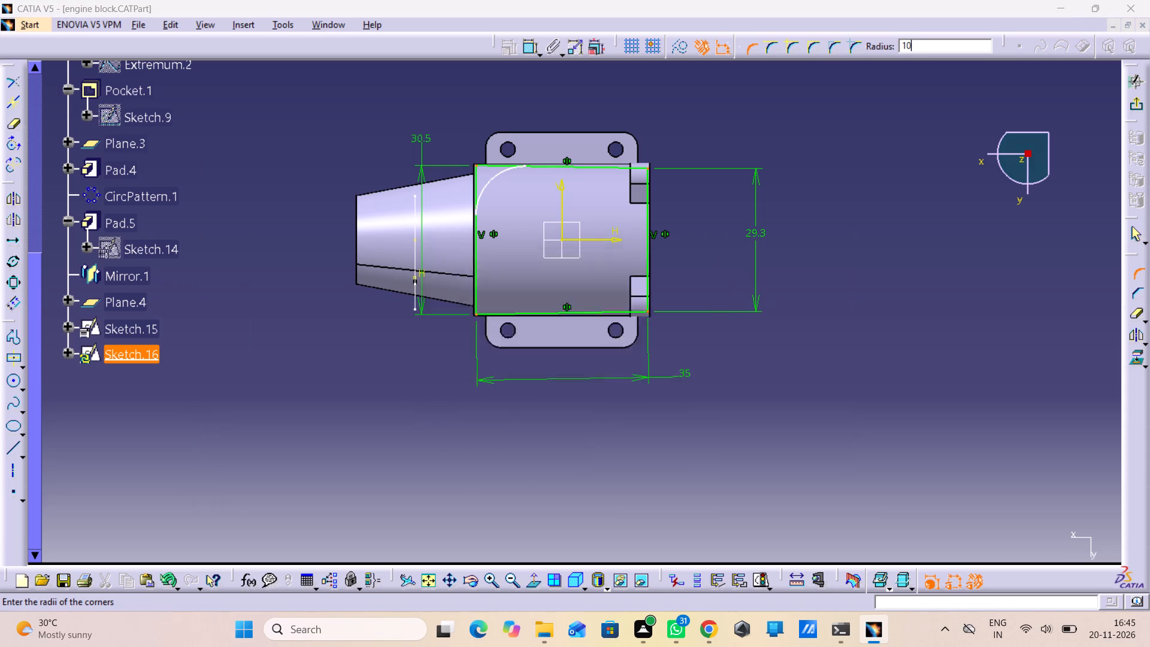
pyautogui.click(624, 349)
pyautogui.click(598, 474)
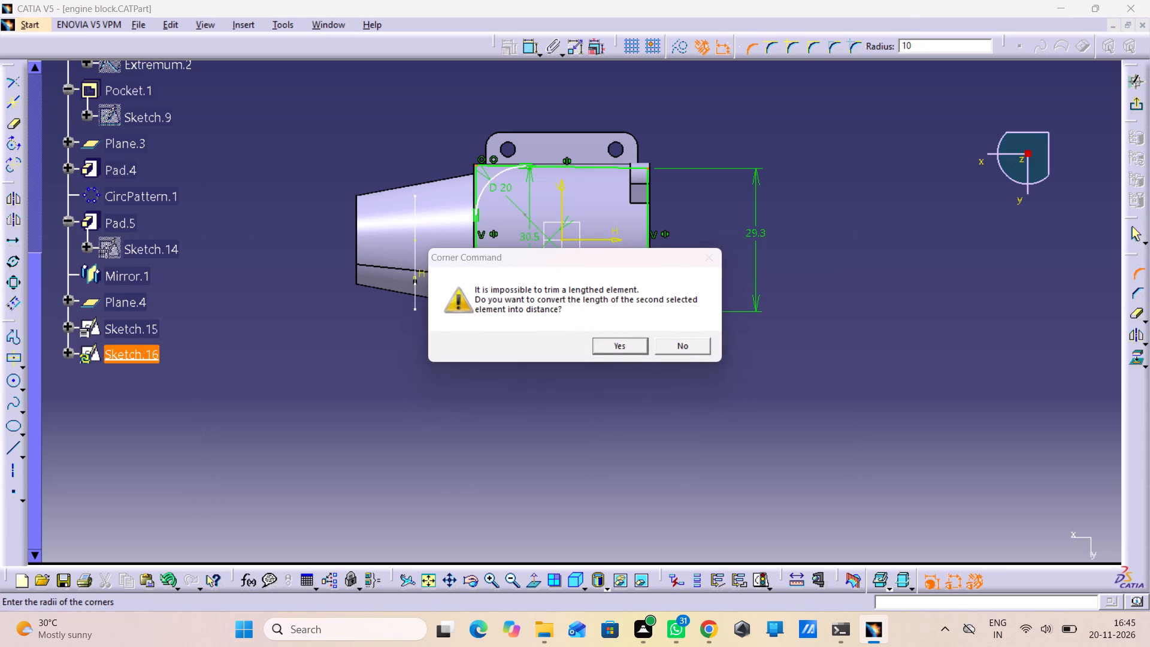
pyautogui.click(631, 347)
pyautogui.click(601, 443)
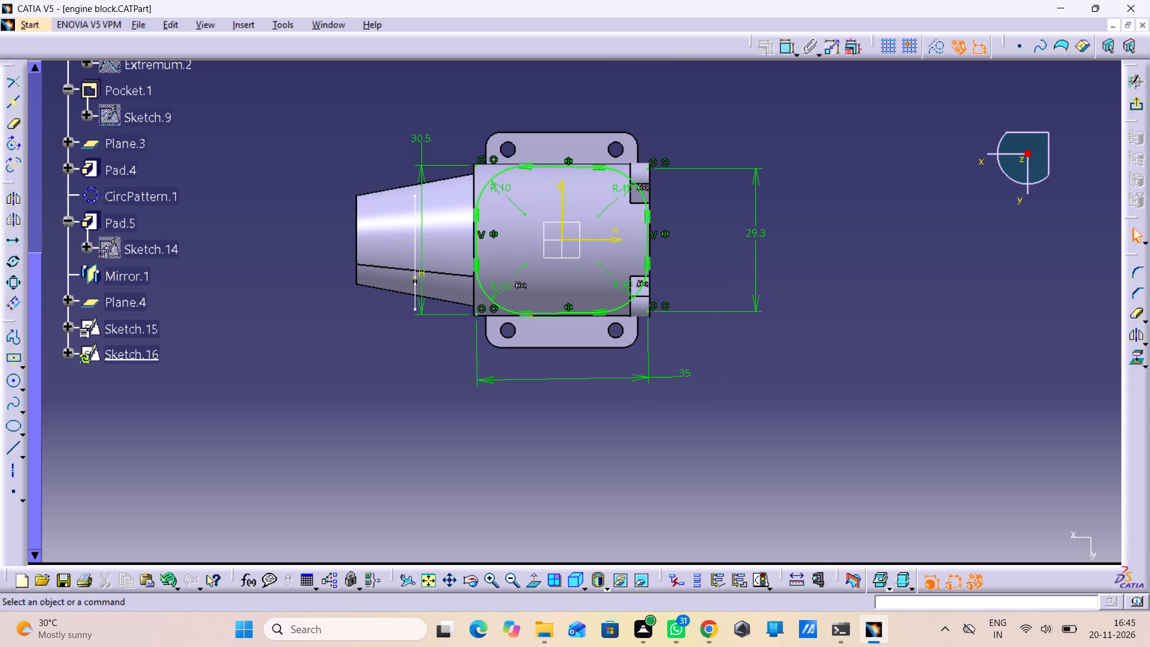
pyautogui.click(1142, 111)
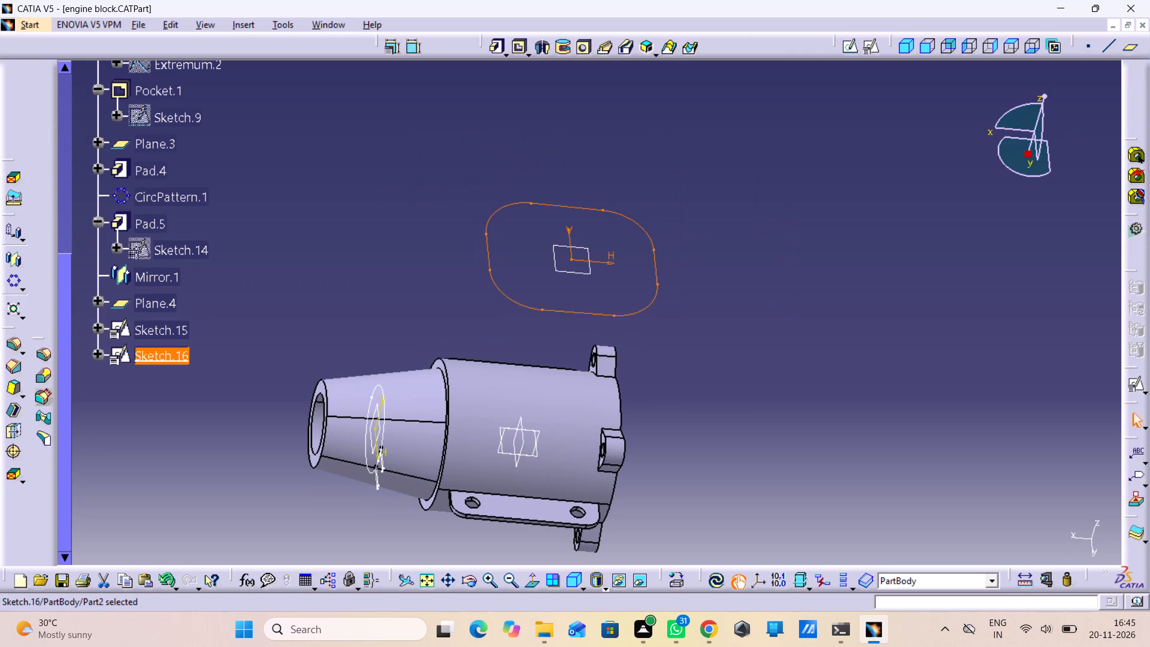
pyautogui.click(886, 349)
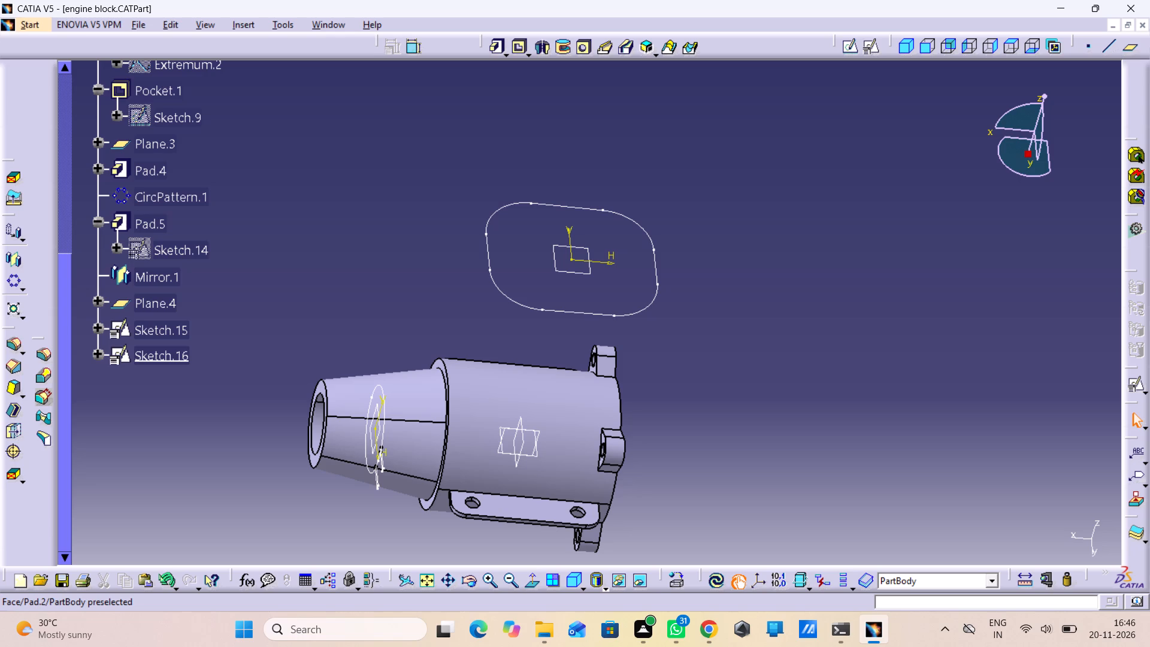
# Create a reference plane parallel to the zx plane, passing through the origin of the rounded profile's sketch.
pyautogui.click(1139, 47)
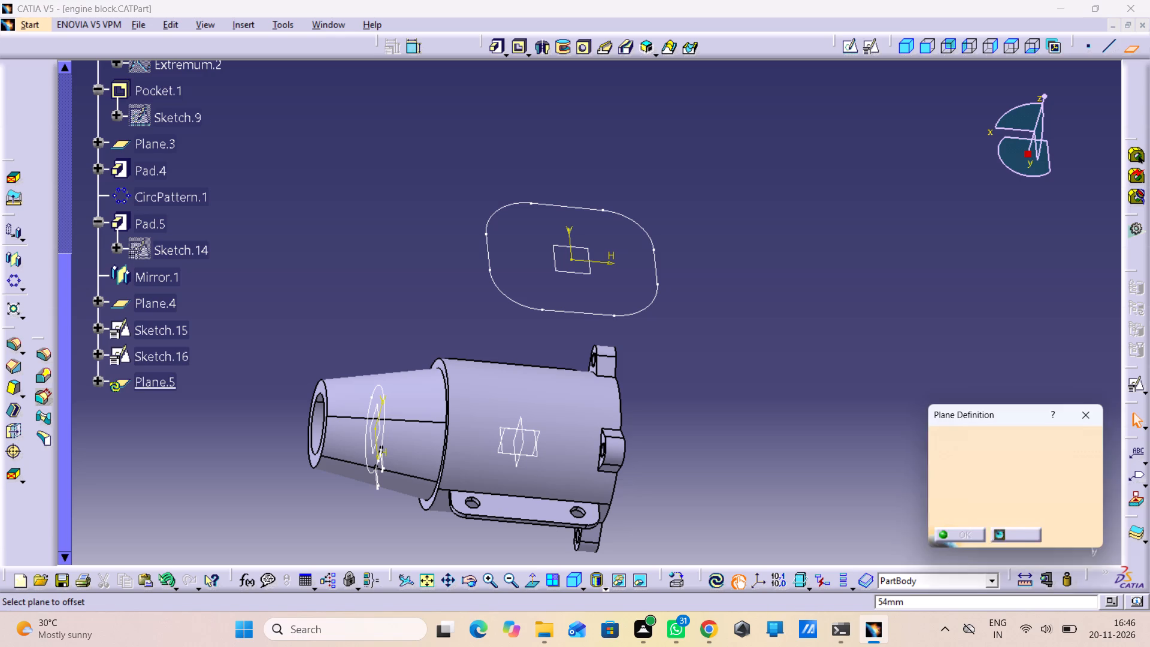
pyautogui.click(498, 443)
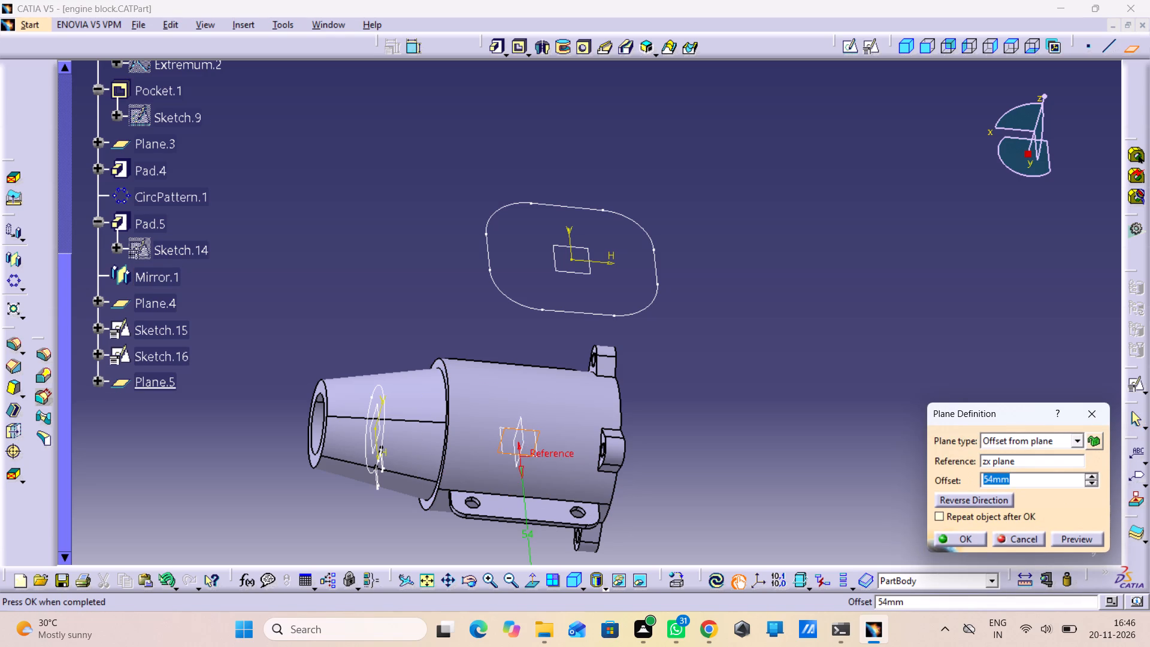
pyautogui.click(1037, 437)
pyautogui.click(1008, 468)
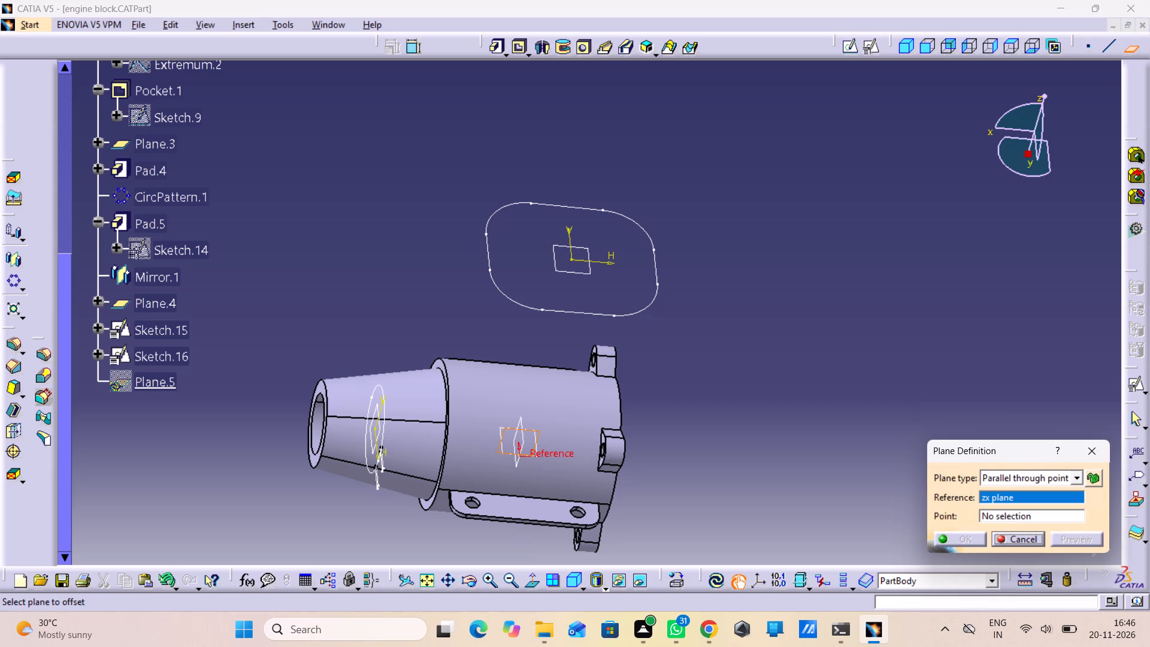
pyautogui.click(571, 261)
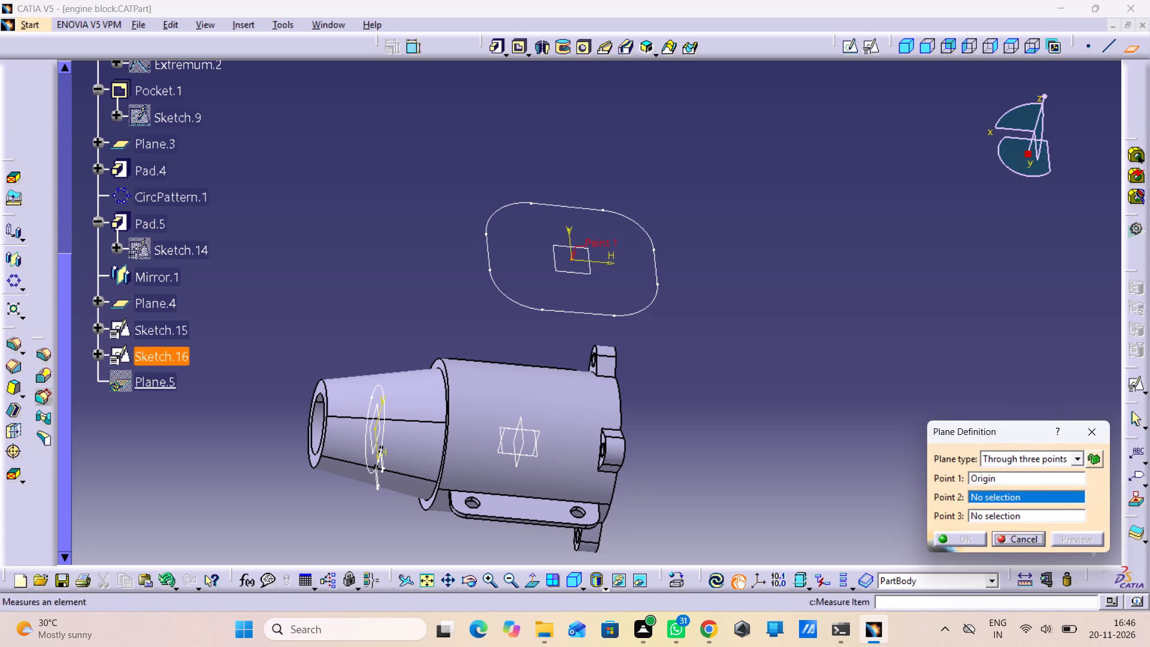
pyautogui.click(1057, 464)
pyautogui.click(1039, 485)
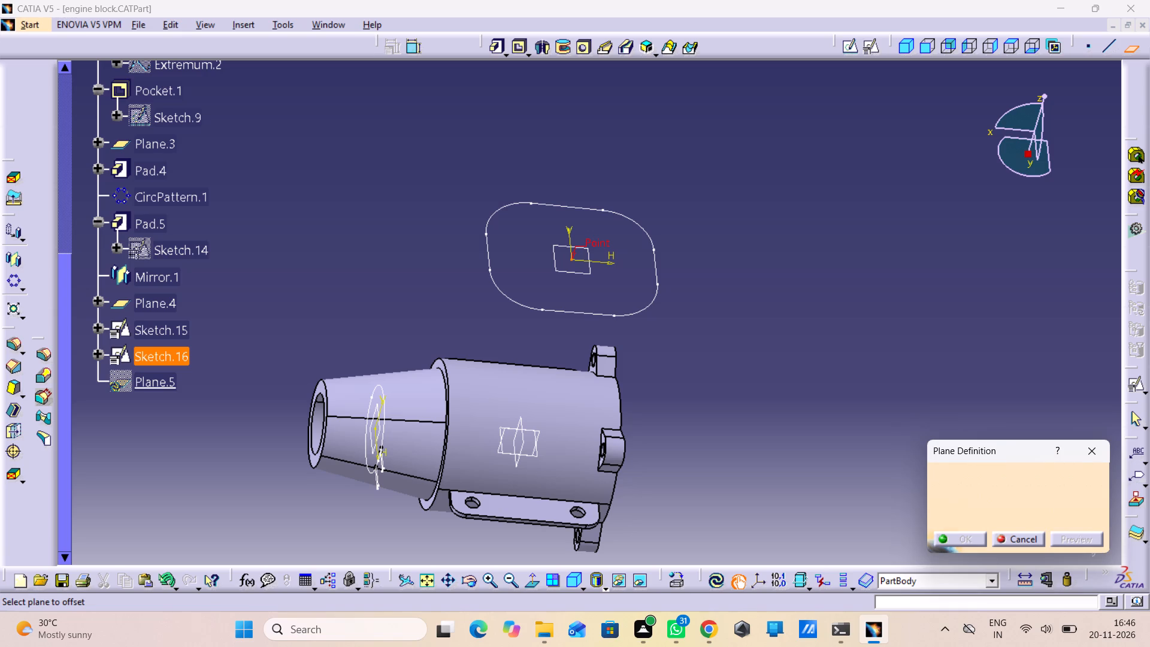
pyautogui.click(531, 428)
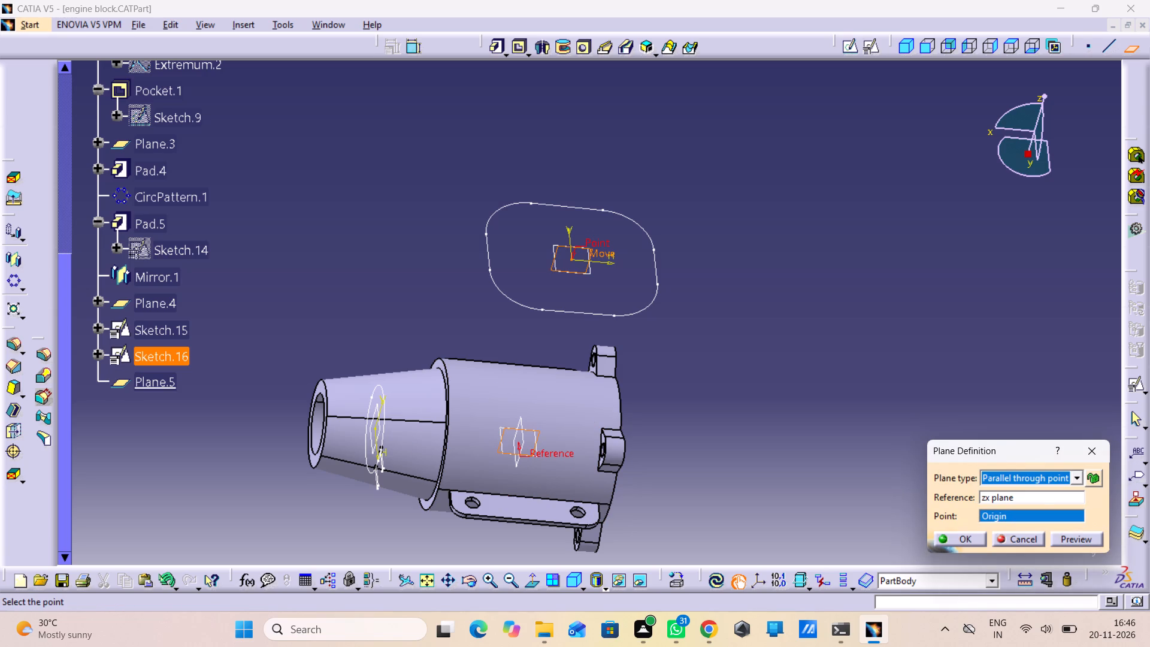
pyautogui.click(952, 538)
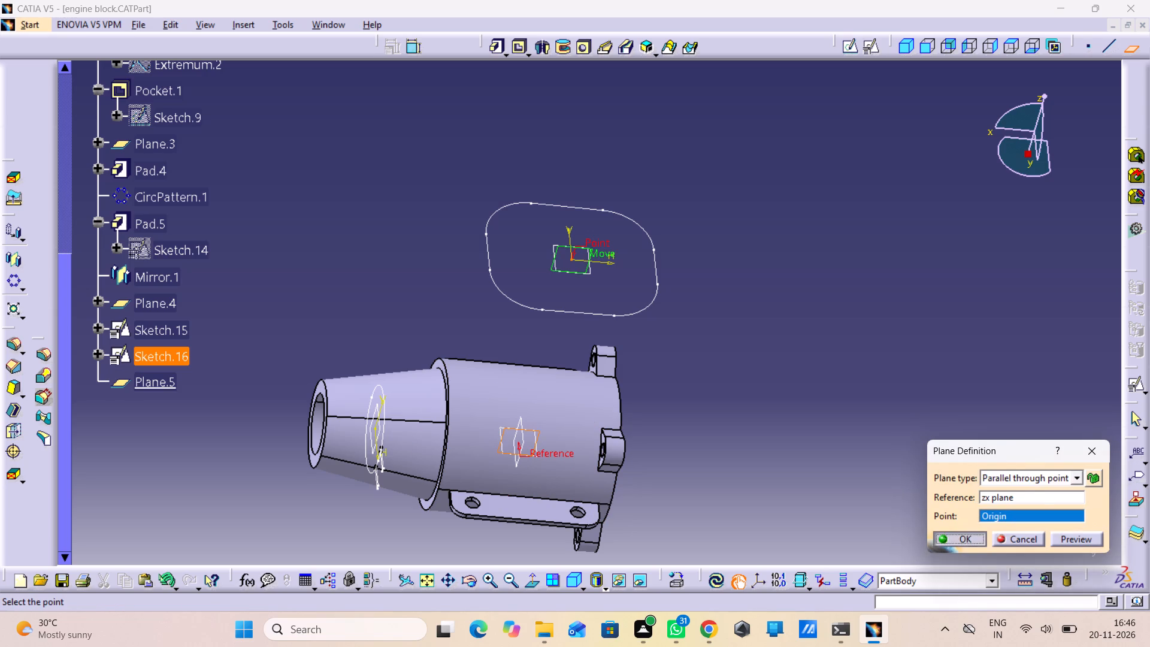
pyautogui.click(860, 511)
# Start a positioned sketch on the new plane through the rounded profile, with implicit origin and orientation.
pyautogui.moveTo(732, 501); pyautogui.dragTo(724, 486, button='middle')
pyautogui.moveTo(732, 501); pyautogui.dragTo(724, 486, button='right')
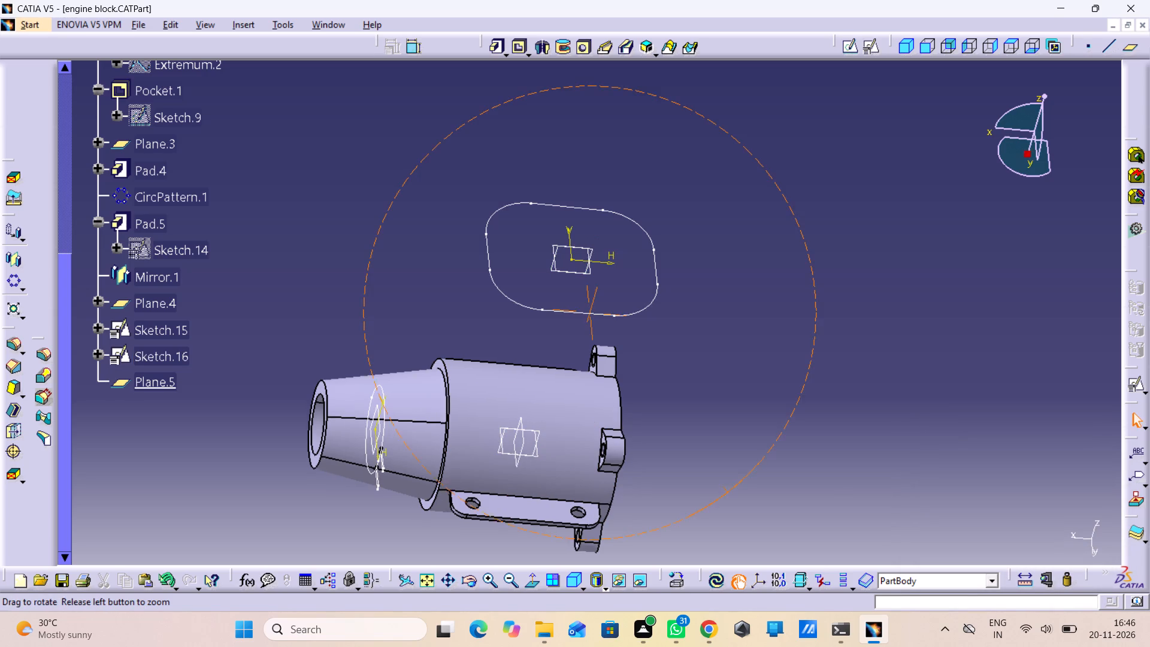
pyautogui.moveTo(724, 486); pyautogui.dragTo(690, 425, button='middle')
pyautogui.moveTo(724, 486); pyautogui.dragTo(690, 425, button='right')
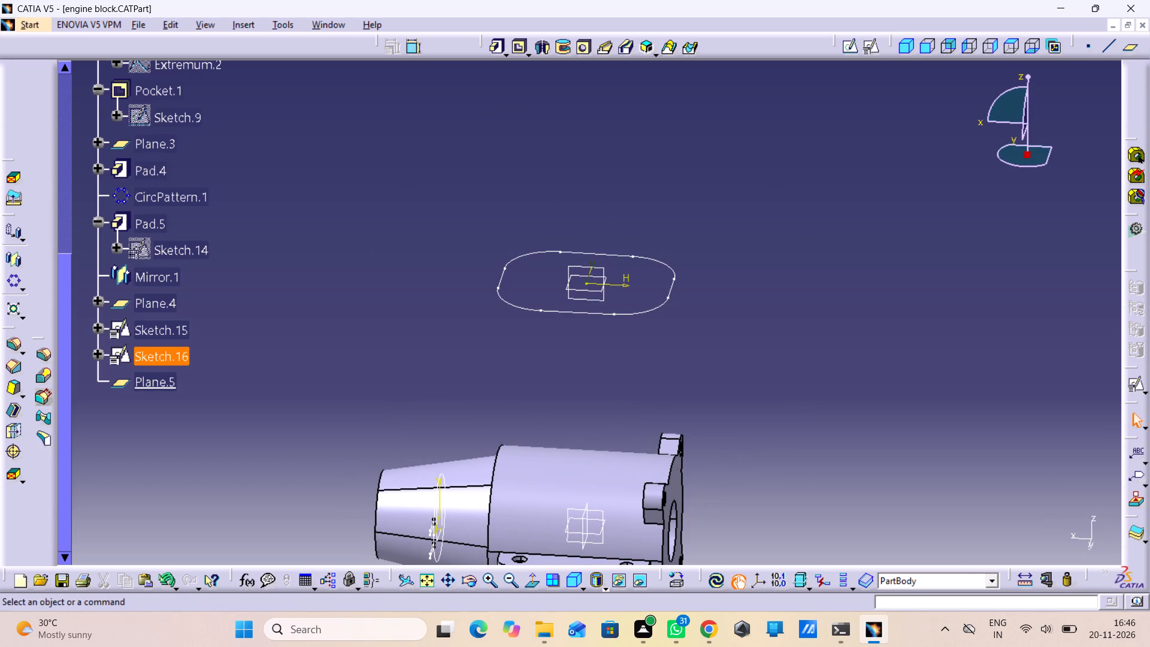
pyautogui.click(596, 267)
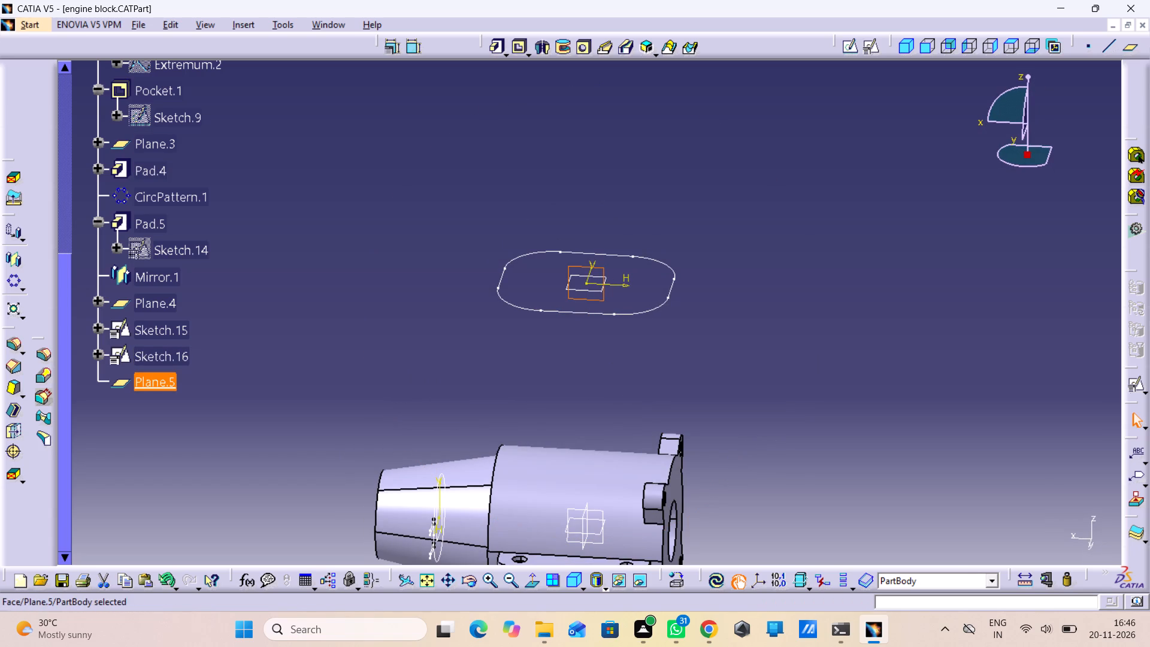
pyautogui.click(1134, 379)
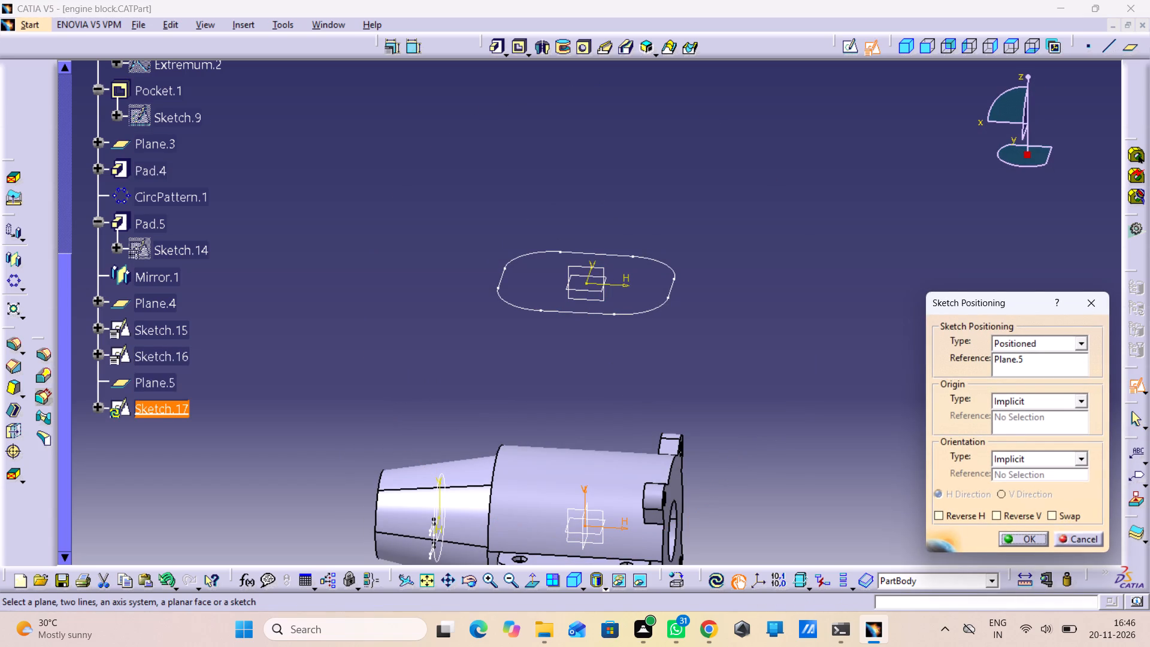
pyautogui.click(1015, 541)
pyautogui.click(937, 486)
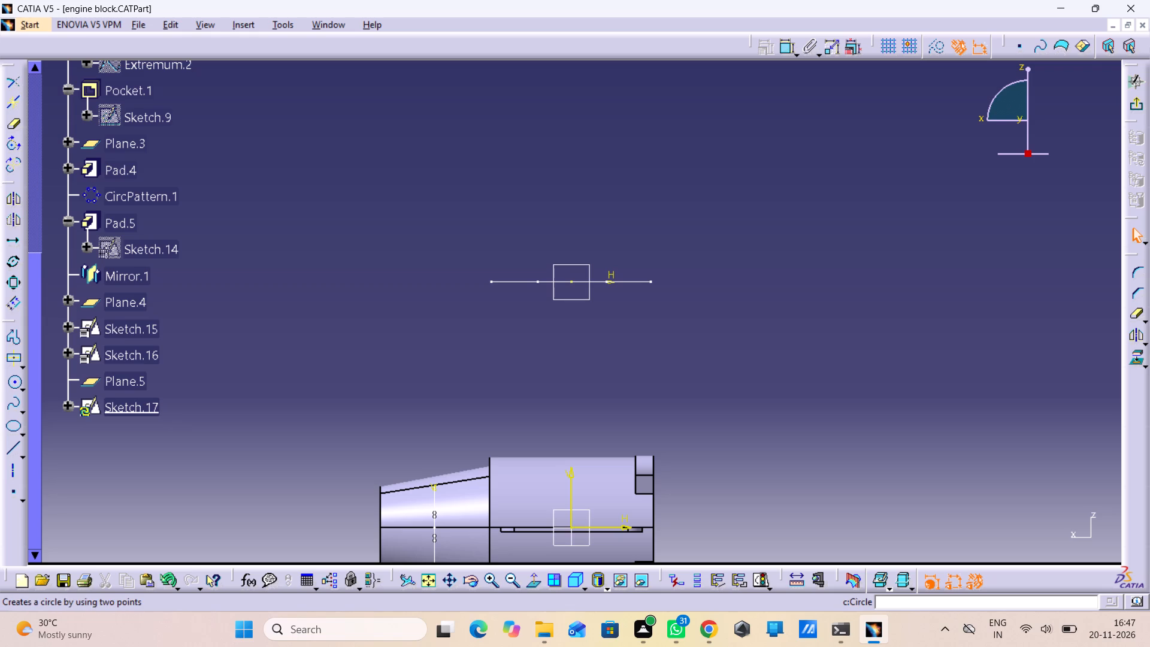
# Sketch the first fin with the Profile tool beyond the rounded outline's 29.3 mm end: about 8.7 mm out, 1.6 down, 4.3 back, 3.4 down.
pyautogui.doubleClick(16, 337)
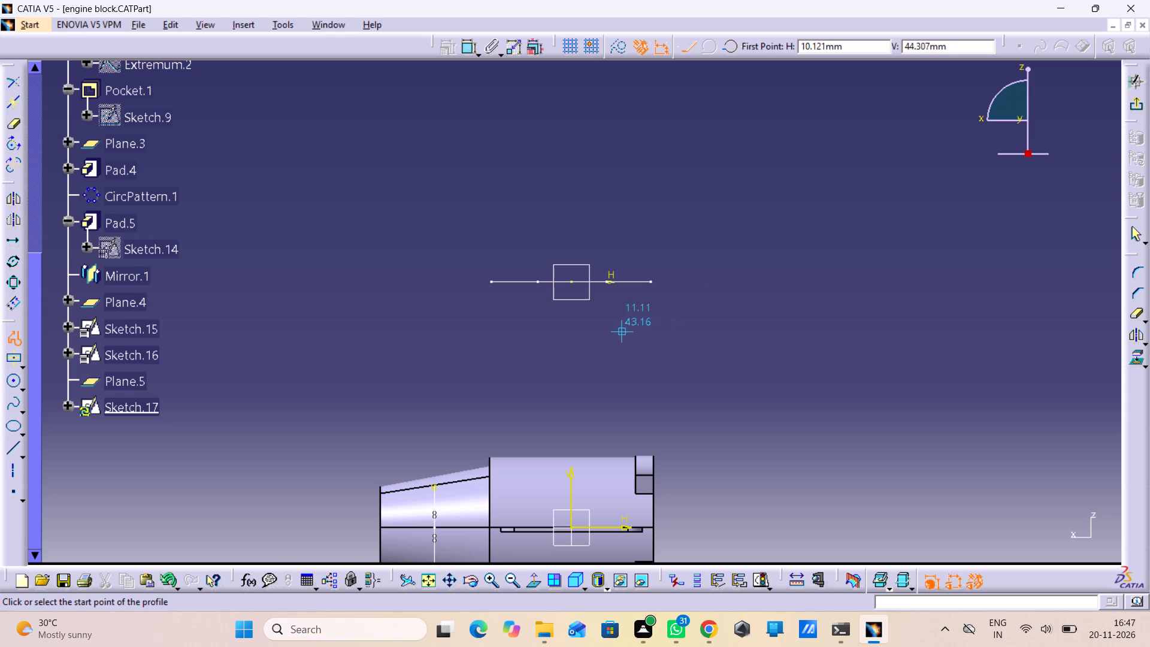
pyautogui.click(632, 255)
pyautogui.click(672, 255)
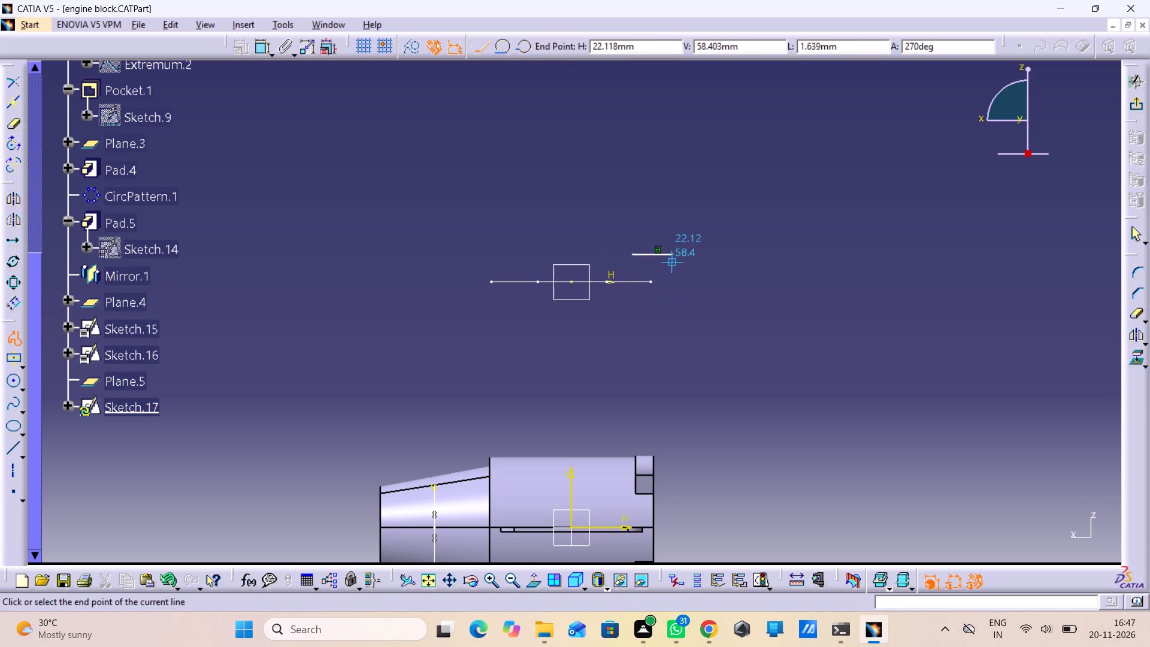
pyautogui.click(672, 264)
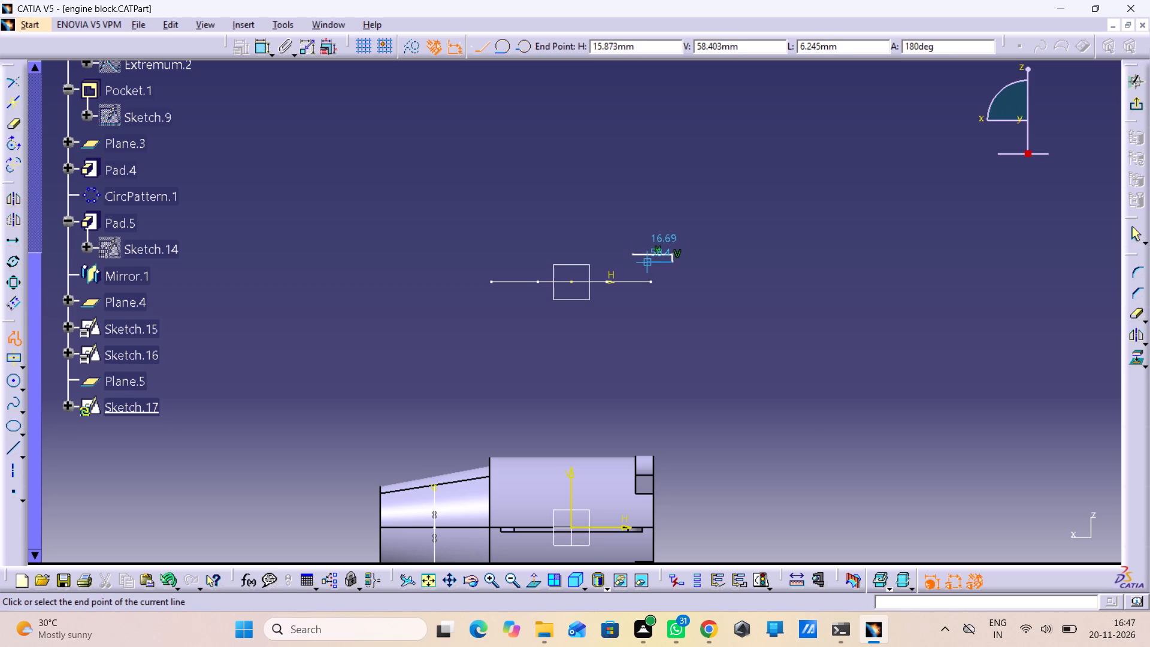
pyautogui.click(650, 261)
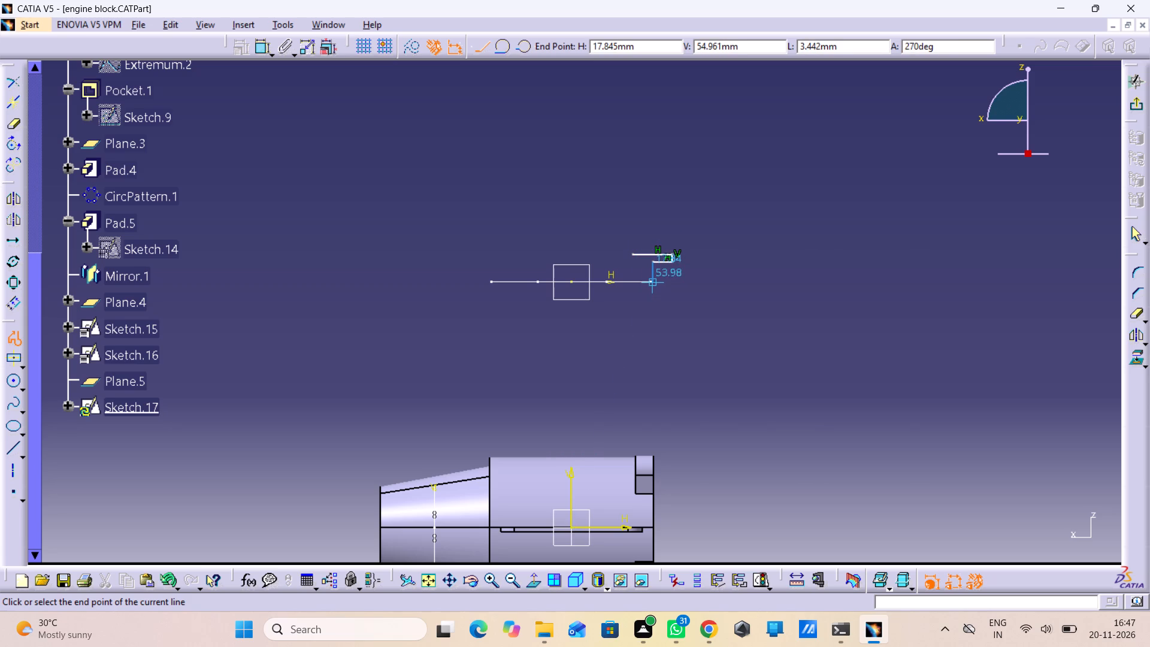
pyautogui.click(652, 279)
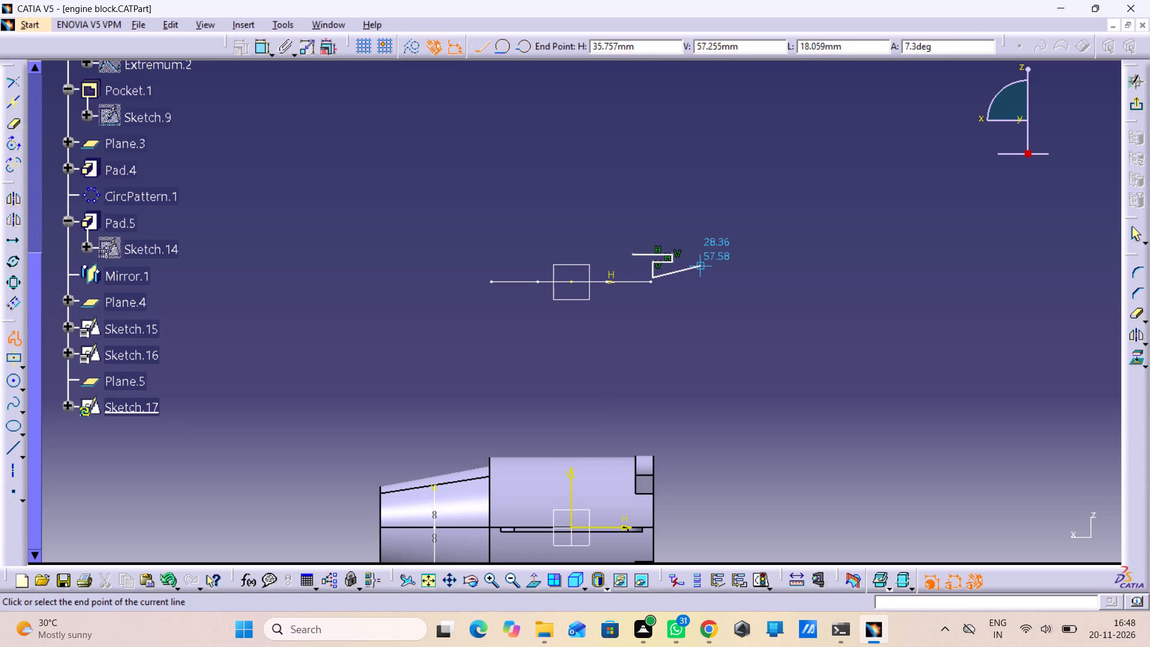
# Continue the profile with a second fin, about 4.3 mm outward, aligned with the first, about 2.9 mm down and back to the inner edge.
pyautogui.moveTo(675, 277); pyautogui.dragTo(653, 166, button='middle')
pyautogui.moveTo(675, 277); pyautogui.dragTo(674, 265, button='right')
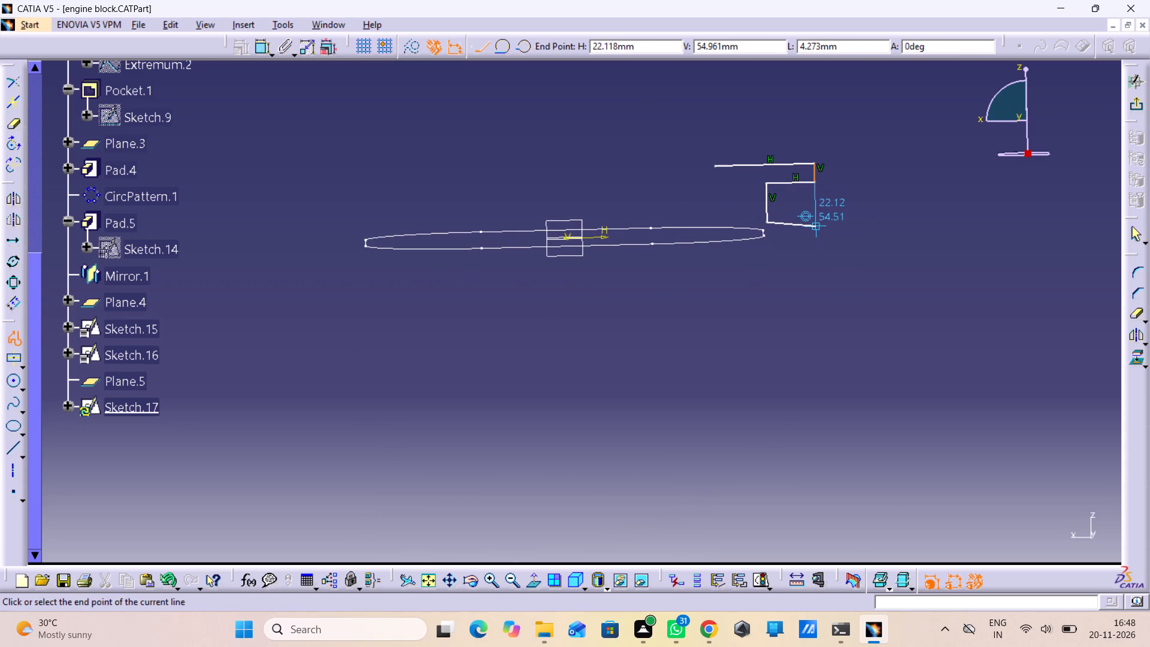
pyautogui.click(815, 221)
pyautogui.click(815, 255)
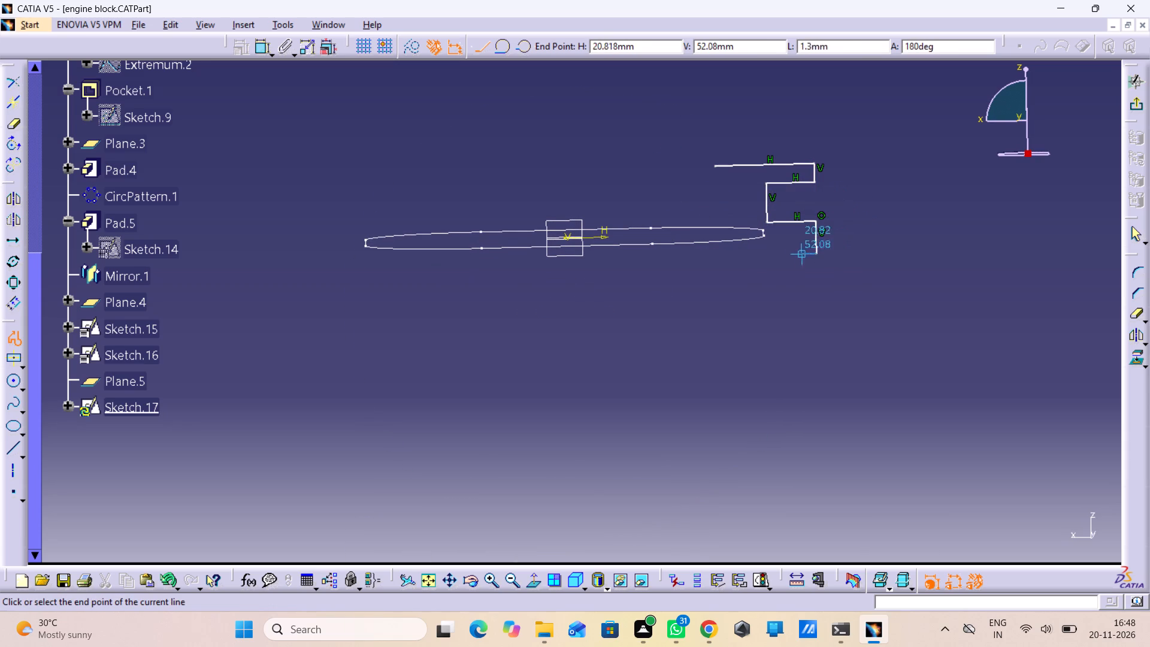
pyautogui.click(767, 259)
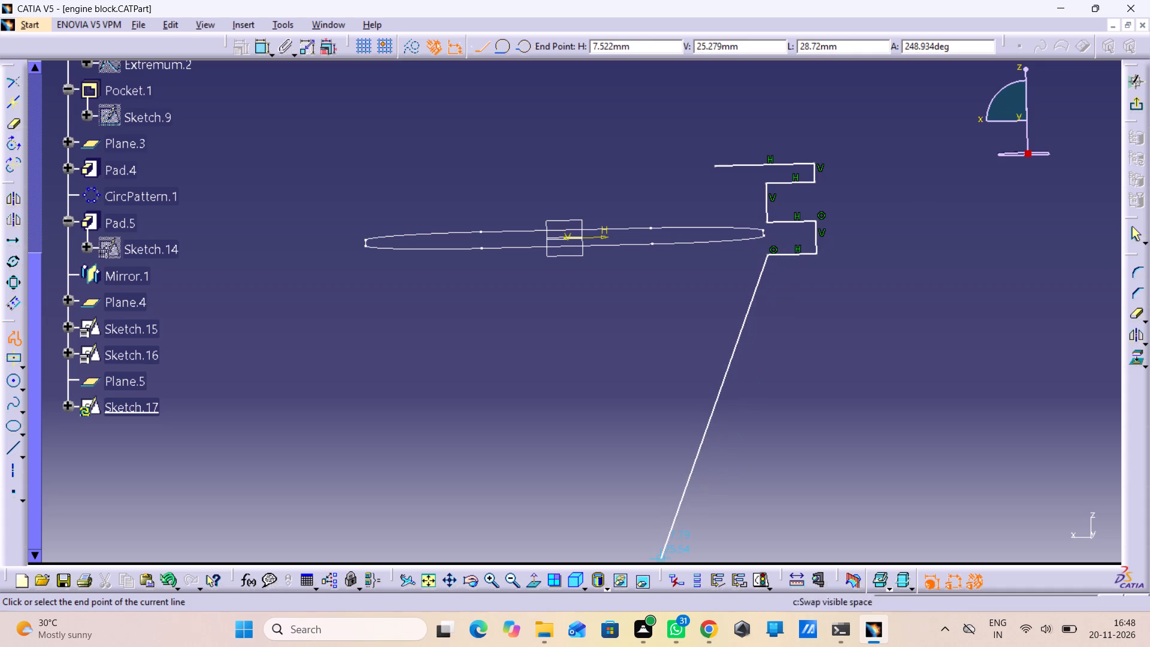
# Extend the profile about 2.1 mm down to V 50 mm using grid snap, and outward about 4.3 mm to align with the fins above.
pyautogui.click(533, 581)
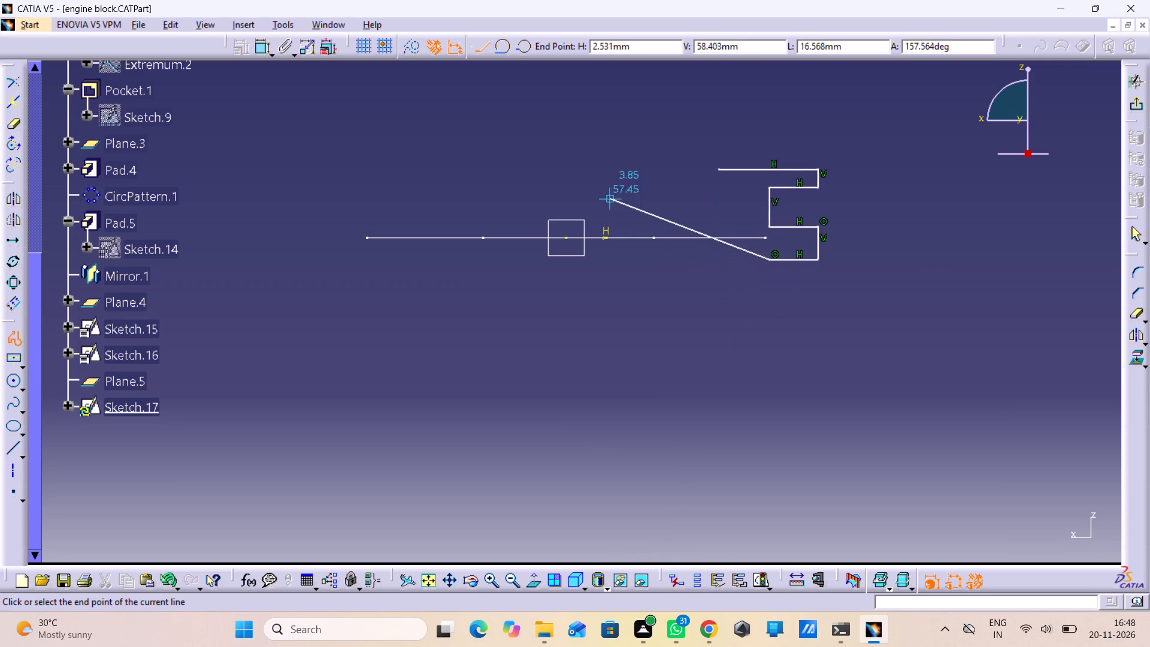
pyautogui.click(381, 47)
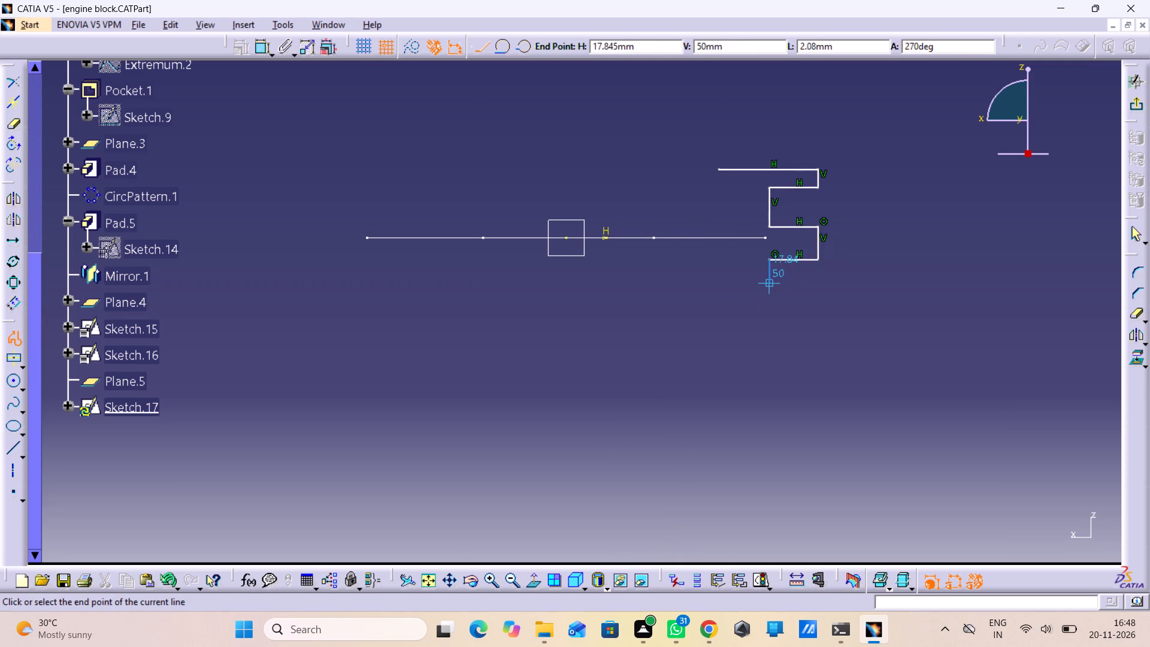
pyautogui.click(761, 335)
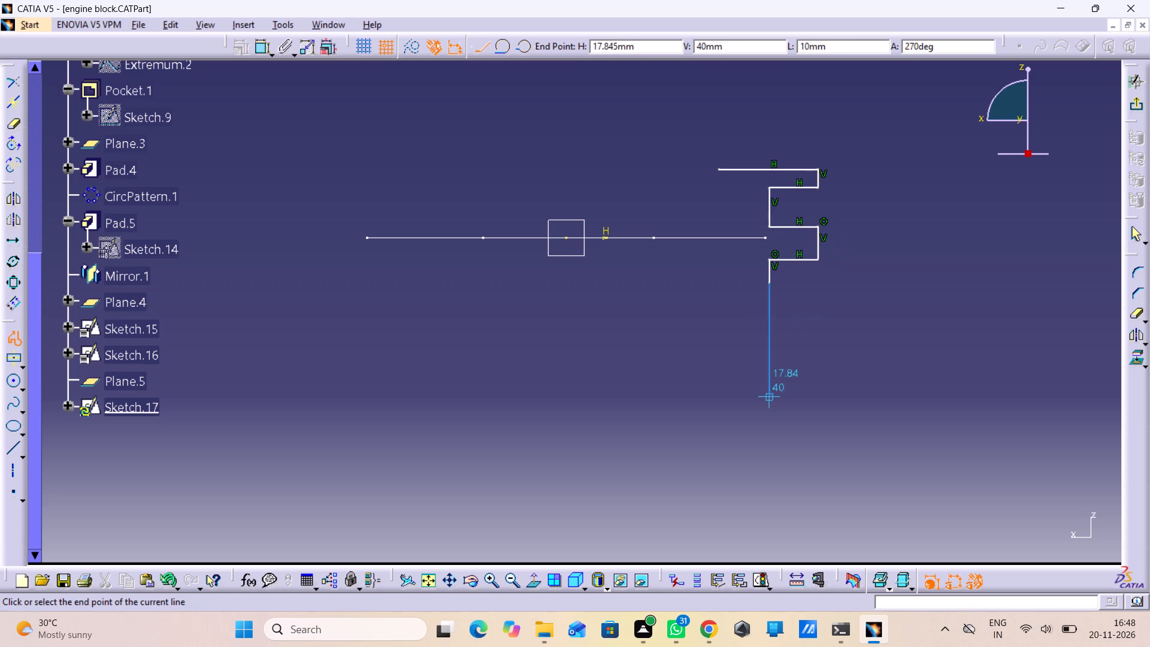
pyautogui.click(380, 41)
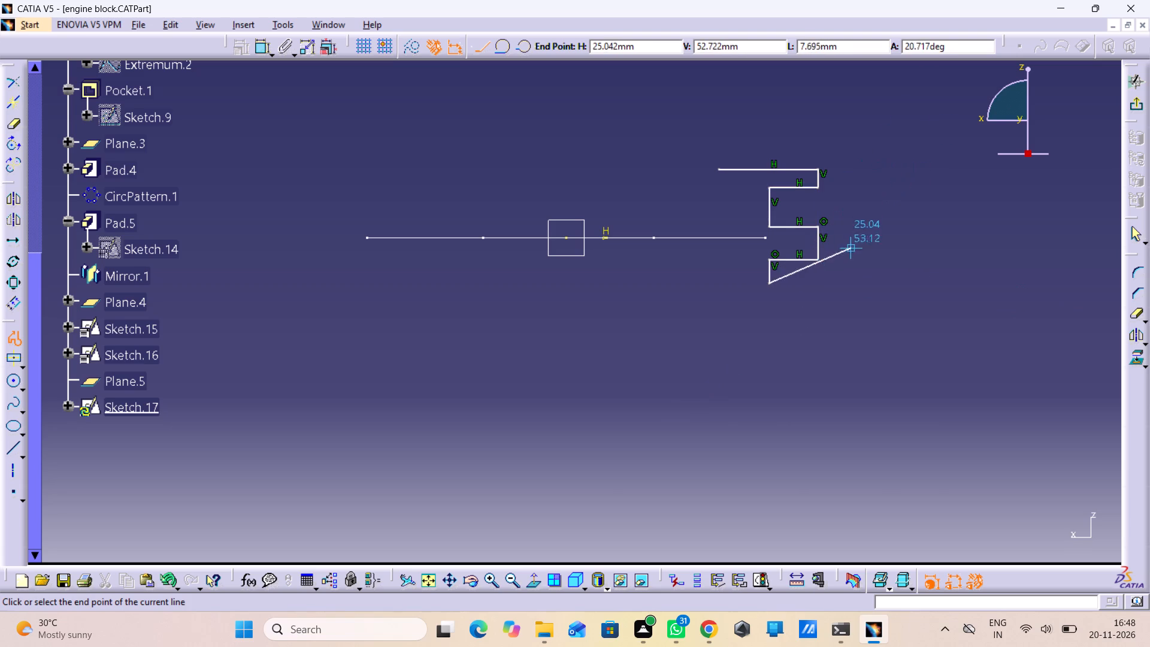
pyautogui.click(816, 280)
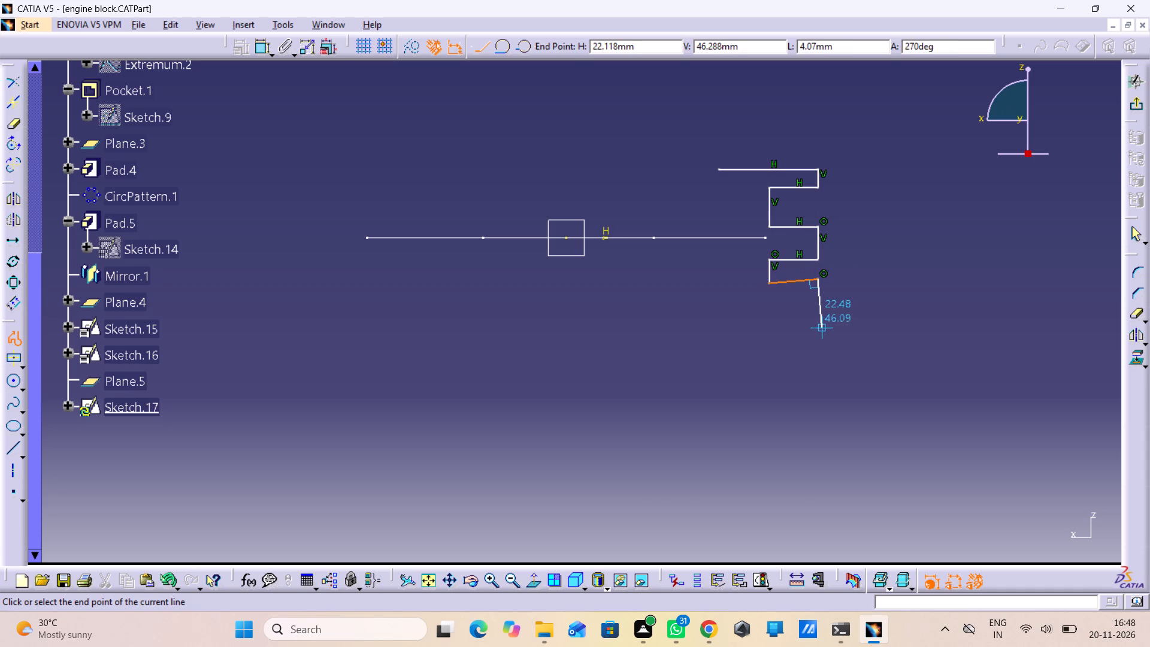
# Undo the last slanted outward line of the fin profile using Undo with history, back to the inner edge at V 50 mm.
pyautogui.hotkey('ctrl', 'z')
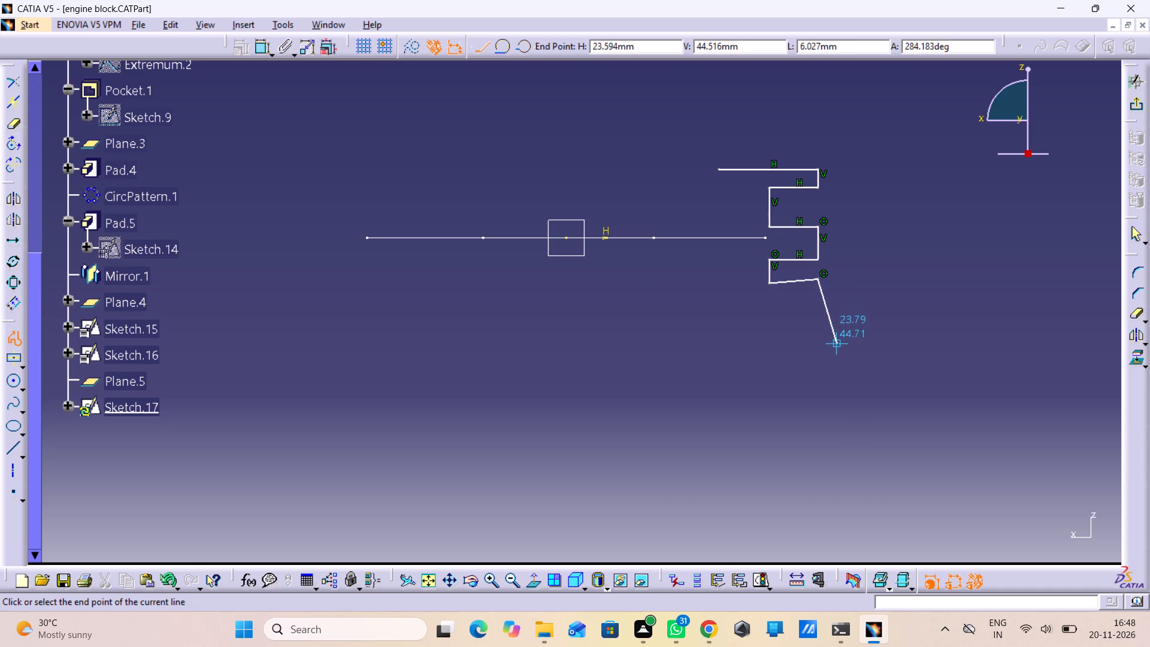
pyautogui.hotkey('ctrl', 'z')
pyautogui.hotkey('ctrl', 'shift', 'z')
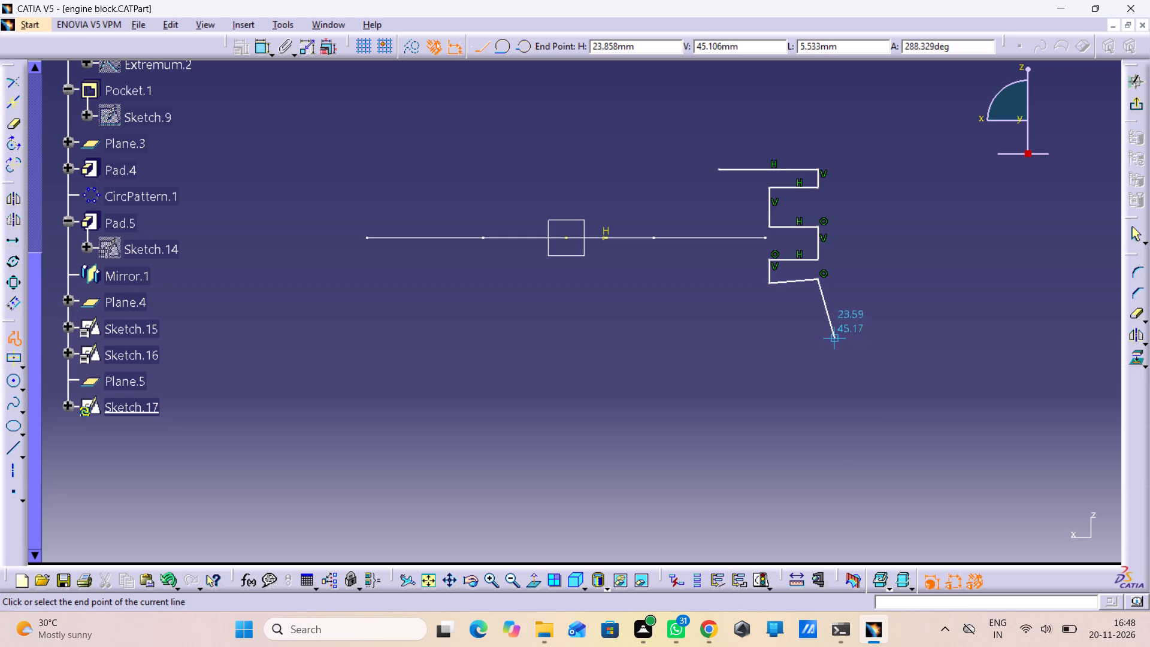
pyautogui.hotkey('ctrl', 'z')
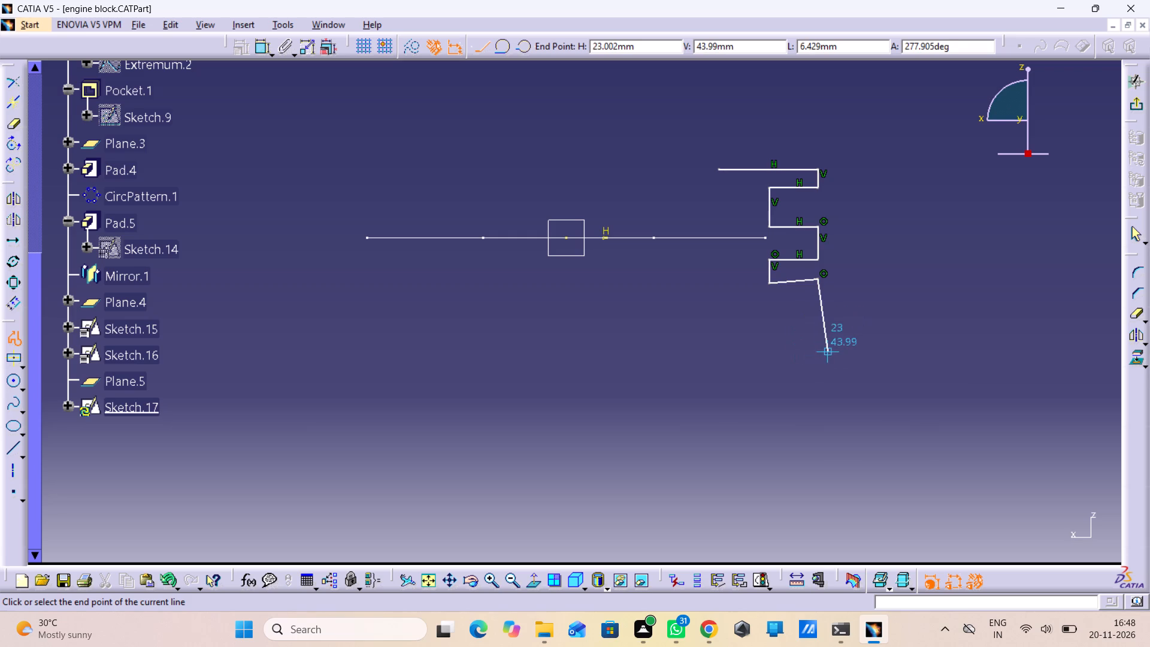
pyautogui.hotkey('ctrl', 'z')
pyautogui.hotkey('ctrl', 'z')
pyautogui.hotkey('ctrl', 'z')
pyautogui.hotkey('ctrl', 'z')
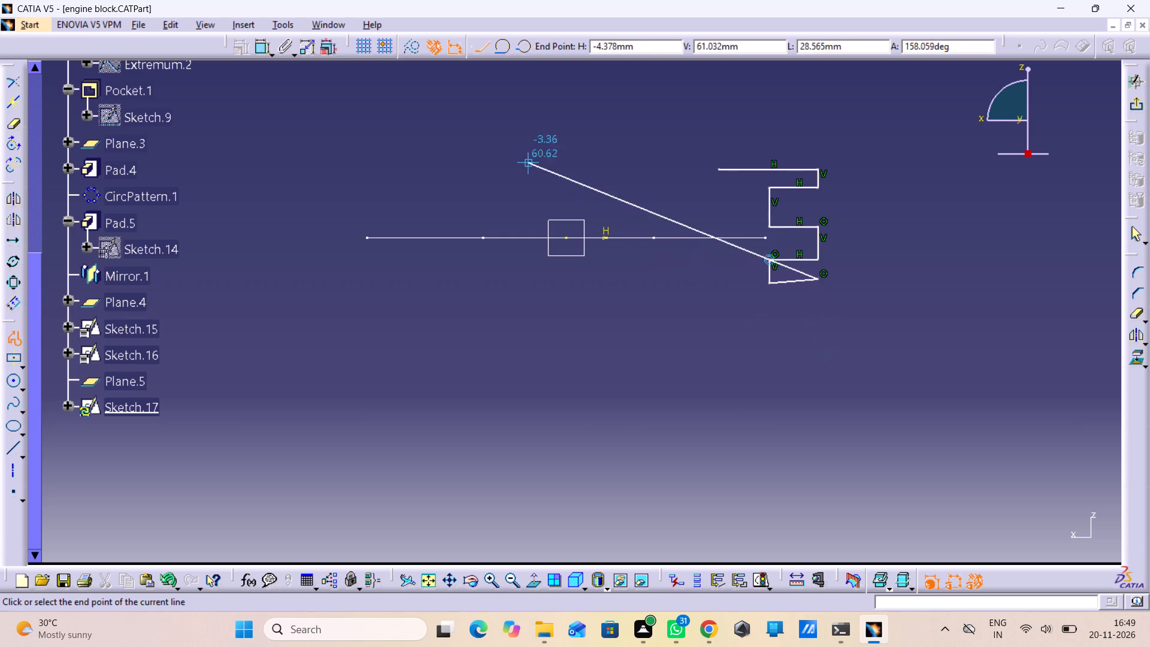
pyautogui.hotkey('ctrl', 'z')
pyautogui.hotkey('ctrl', 'z')
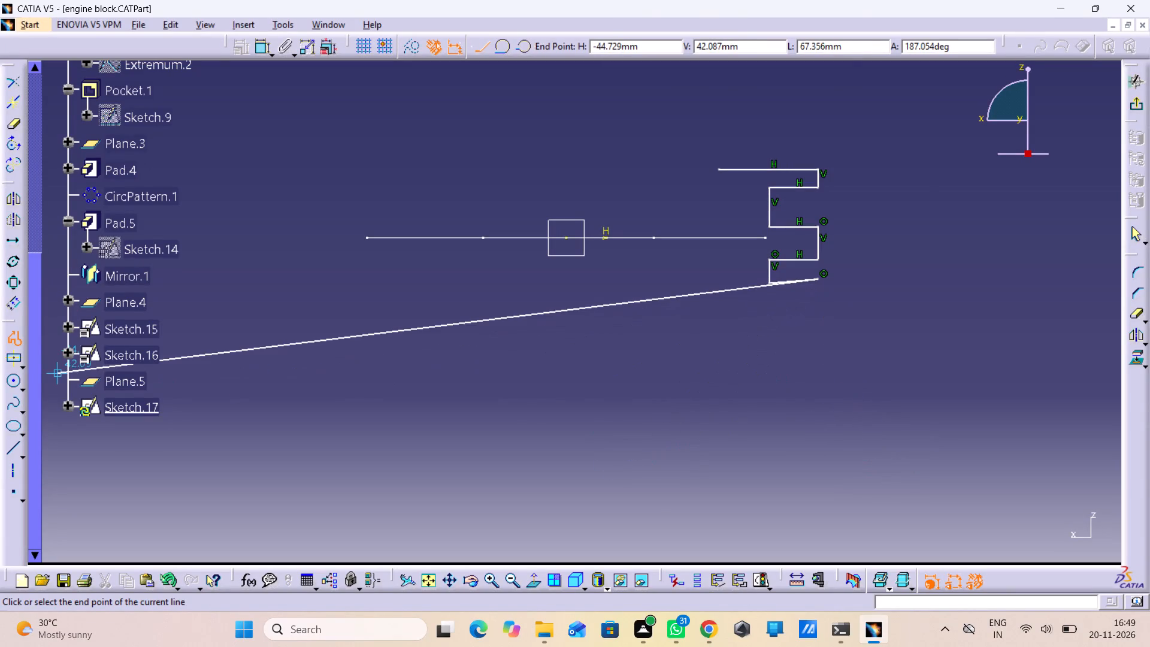
pyautogui.hotkey('ctrl', 'z')
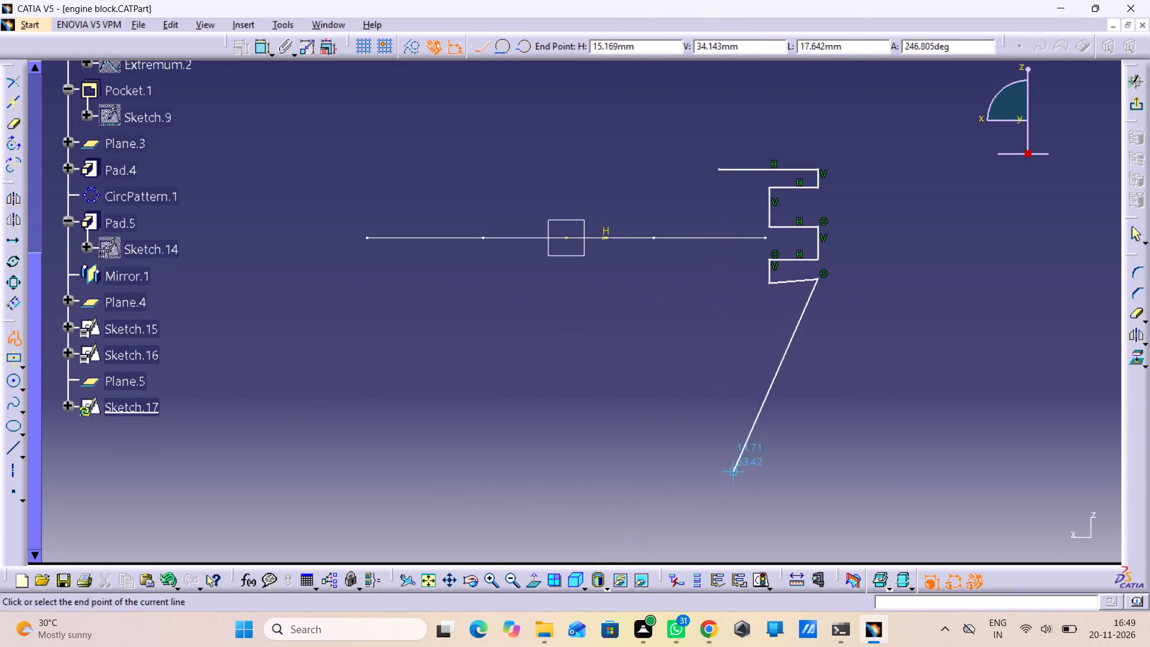
pyautogui.click(168, 583)
pyautogui.click(186, 474)
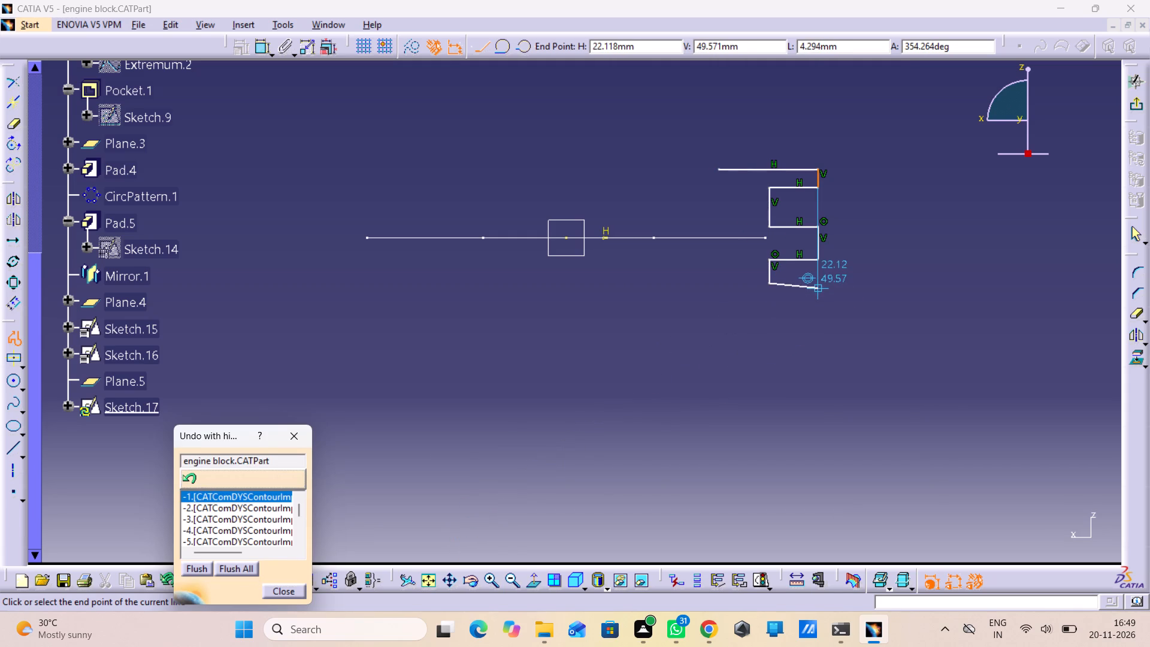
pyautogui.moveTo(779, 279); pyautogui.dragTo(770, 268, button='right')
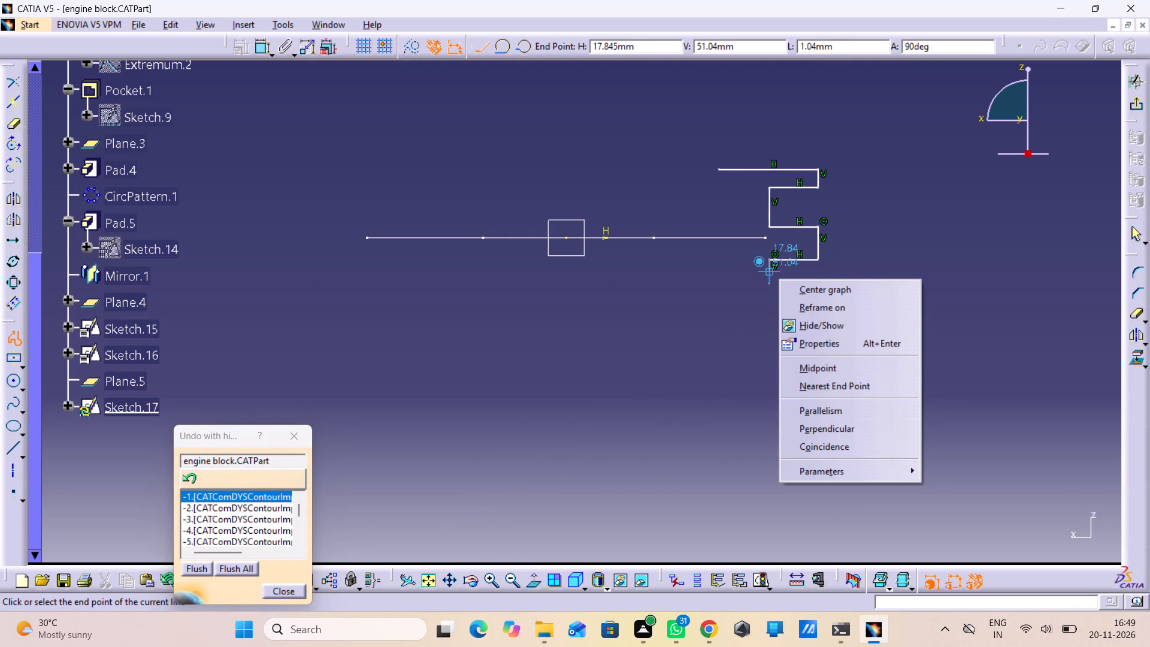
pyautogui.click(741, 354)
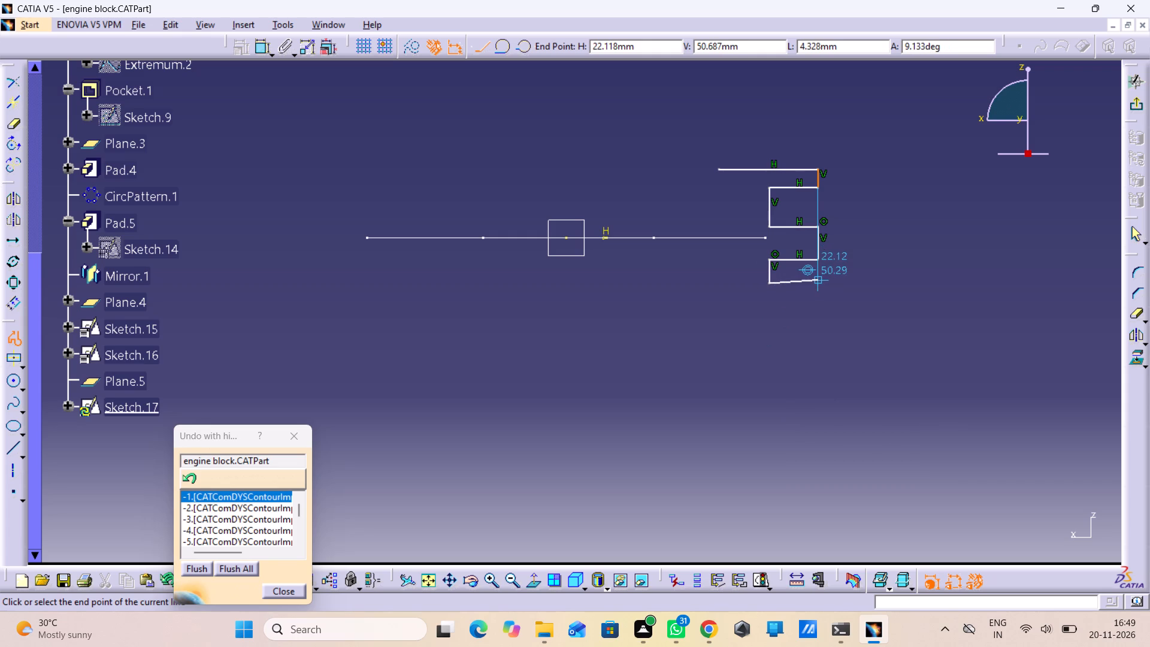
# Continue the profile with the third fin: horizontal about 4.3 mm outward, about 1.9 mm down and back to the inner edge.
pyautogui.click(818, 286)
pyautogui.click(819, 307)
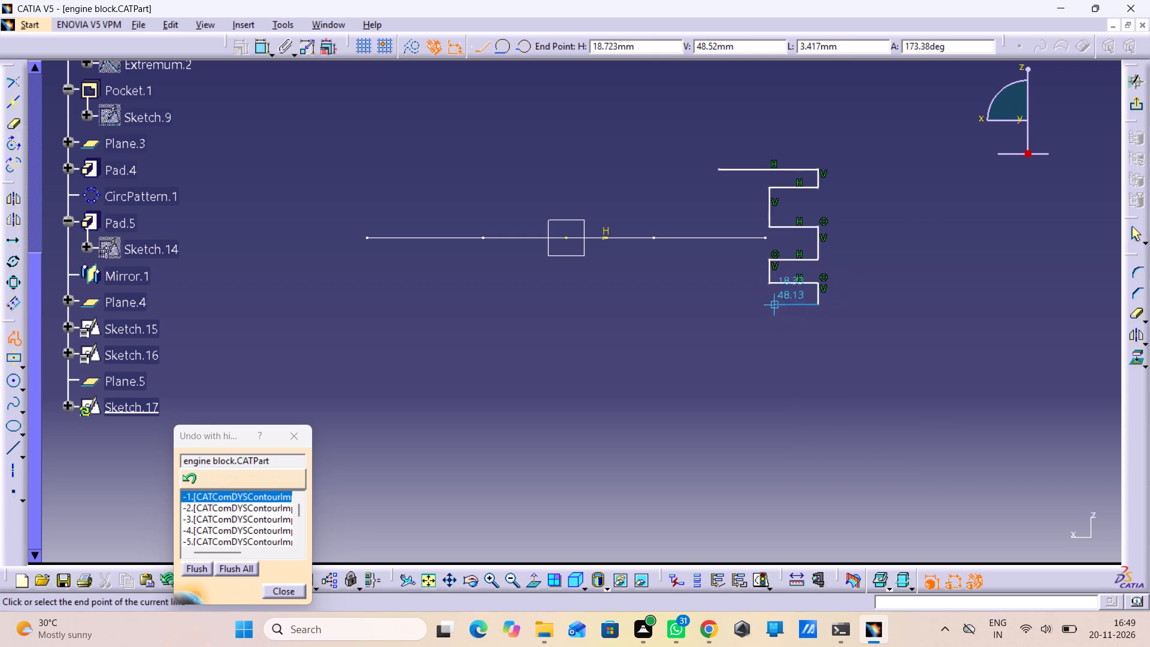
pyautogui.click(771, 310)
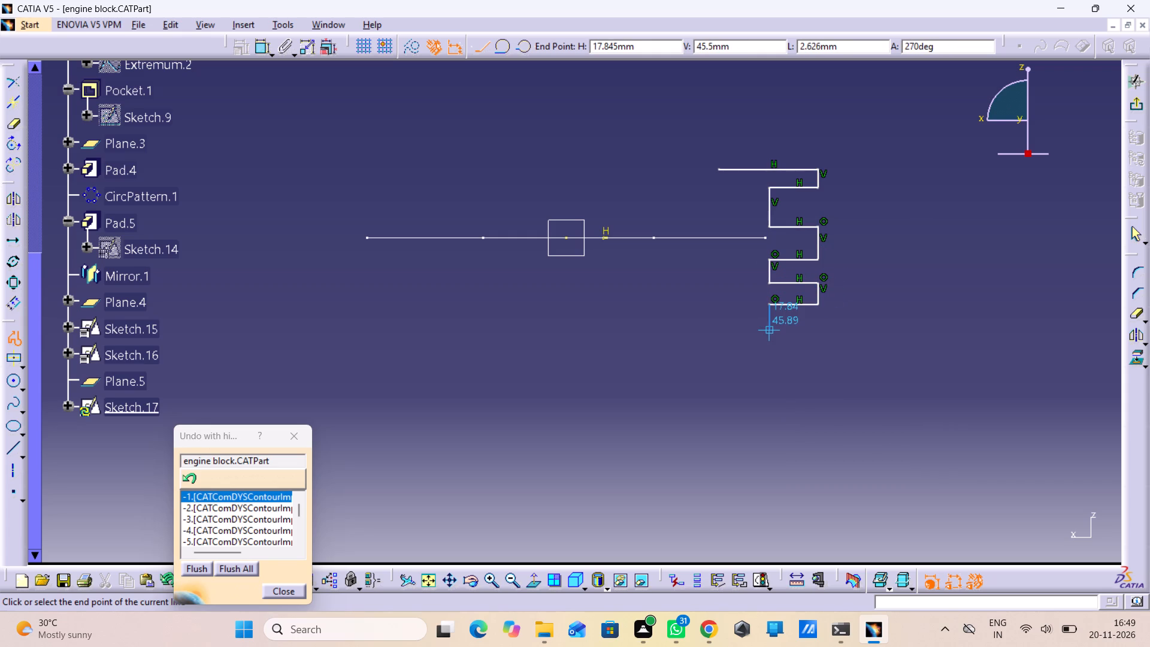
# Add the fourth fin: about 2.6 mm down to V 45.5 mm, 4.3 mm outward, 2.4 mm down and back to the inner edge.
pyautogui.click(771, 335)
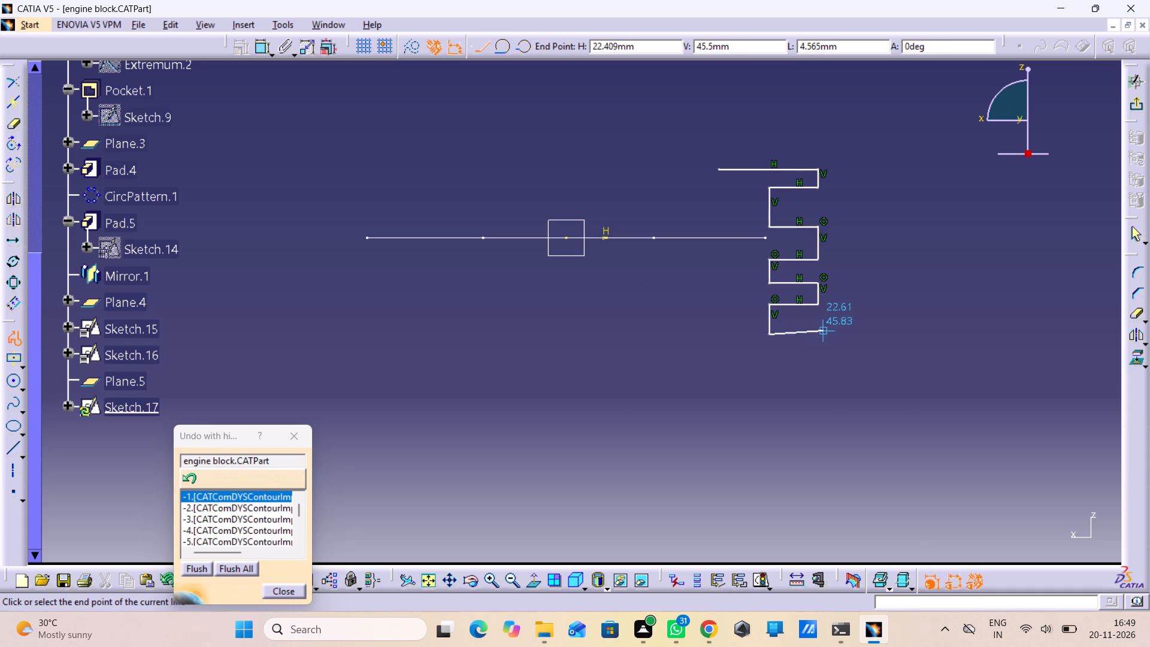
pyautogui.click(816, 334)
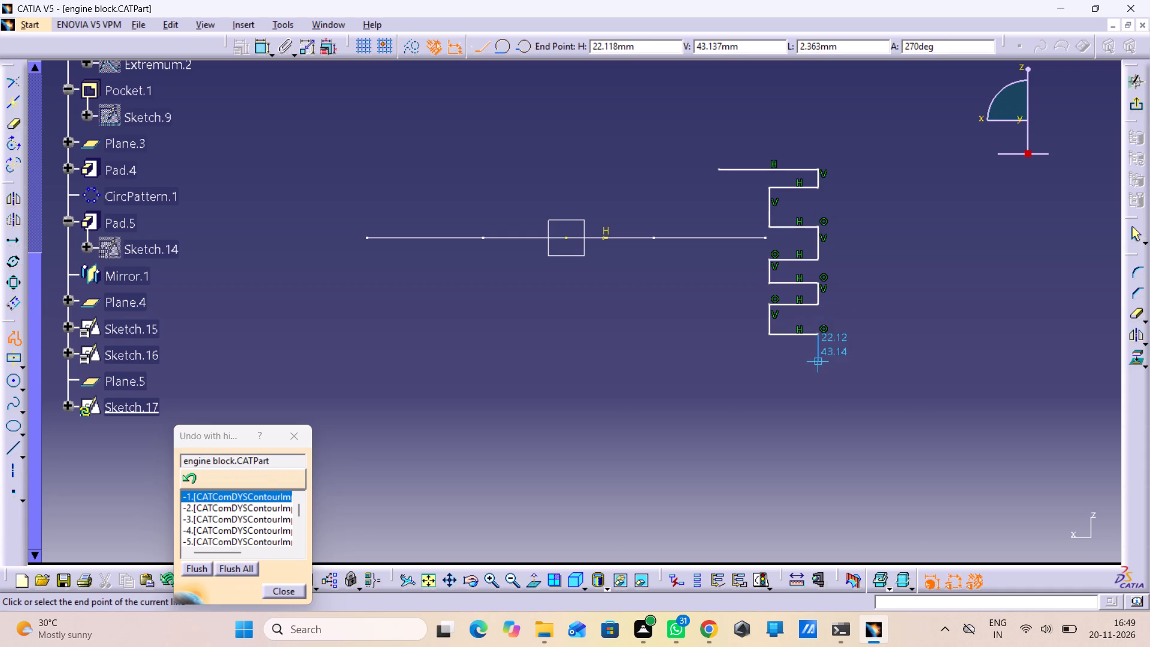
pyautogui.click(816, 364)
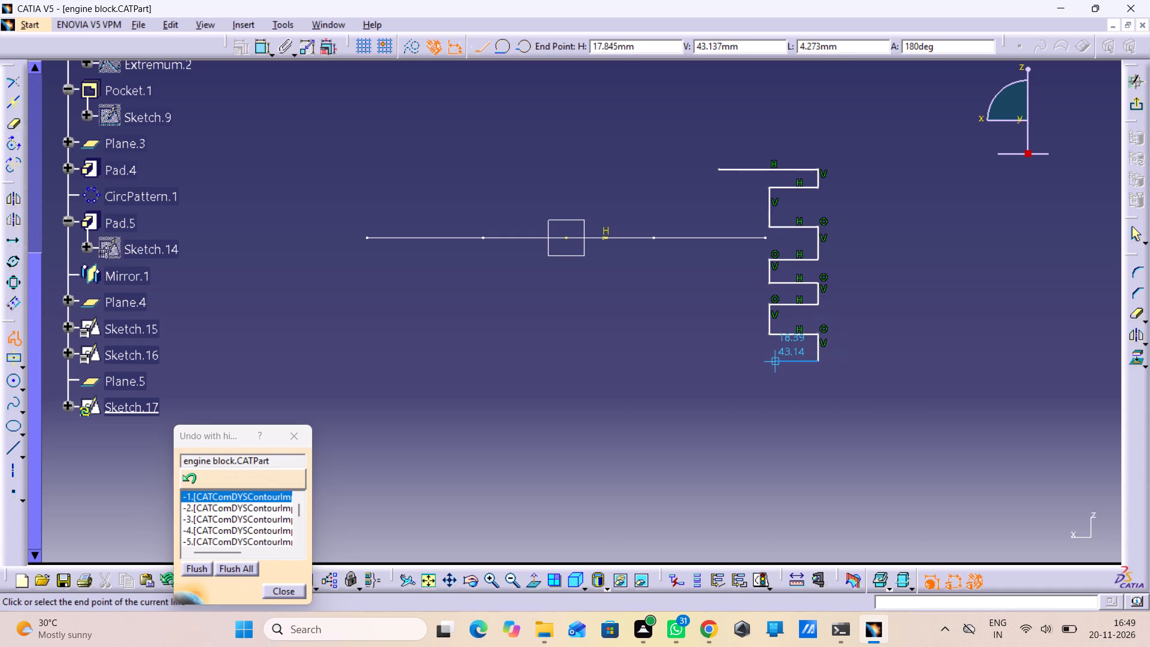
pyautogui.click(773, 362)
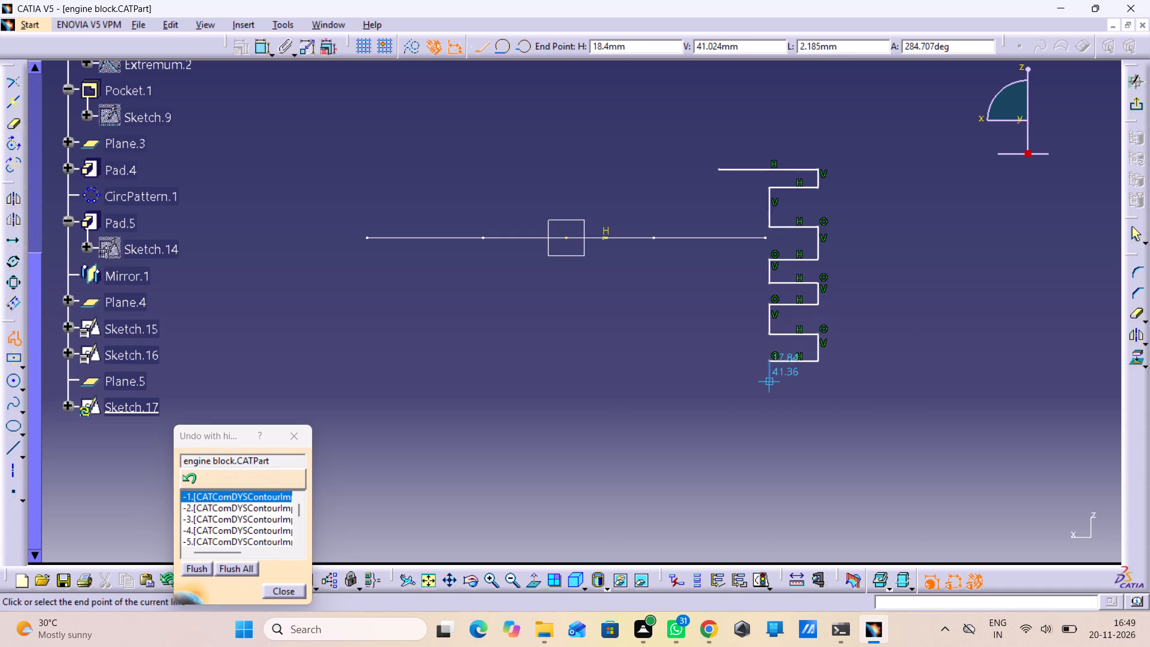
# Add the fifth fin: about 2.6 mm down, outward in line with the fins above, 2.3 mm down and back to the inner edge.
pyautogui.click(771, 391)
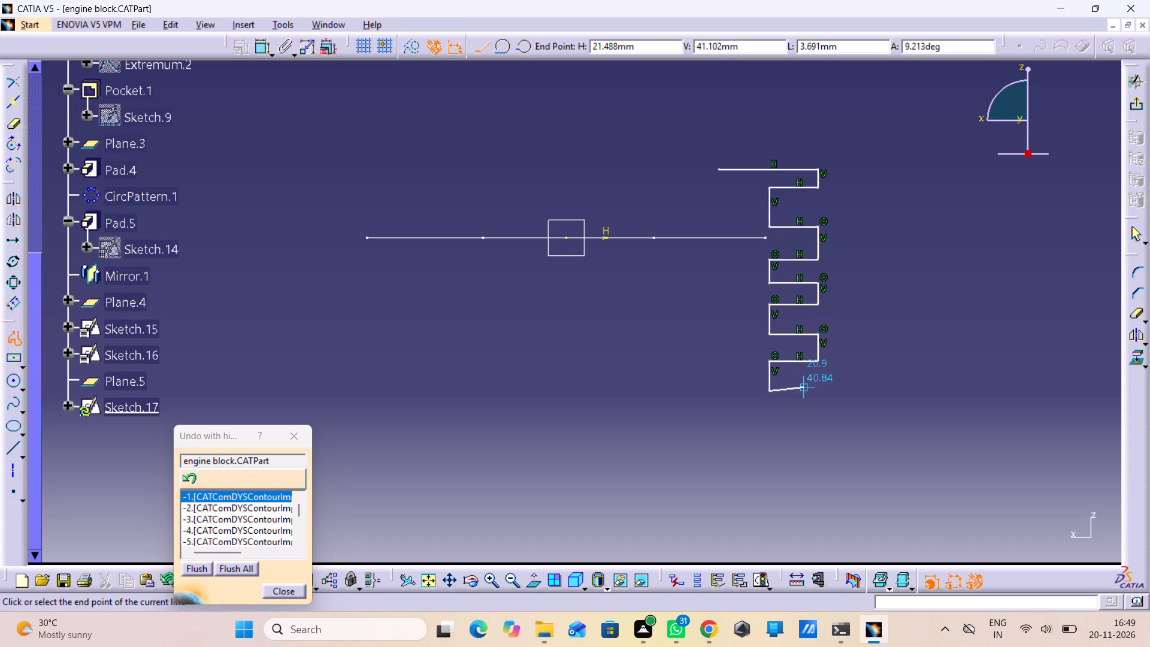
pyautogui.click(821, 395)
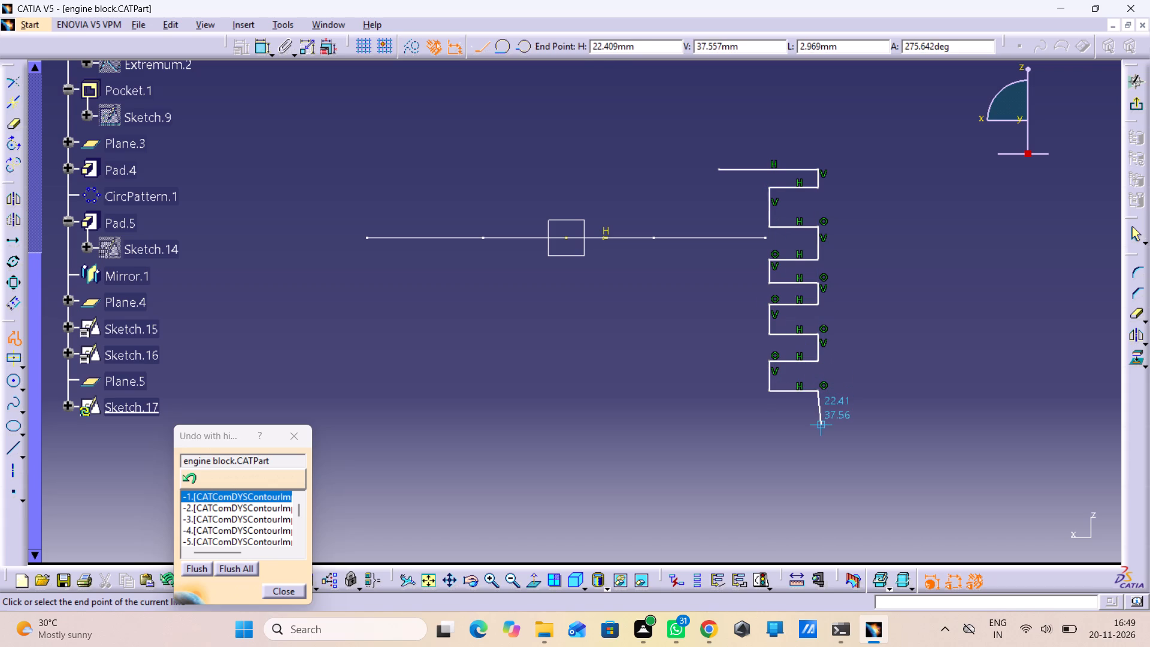
pyautogui.click(820, 419)
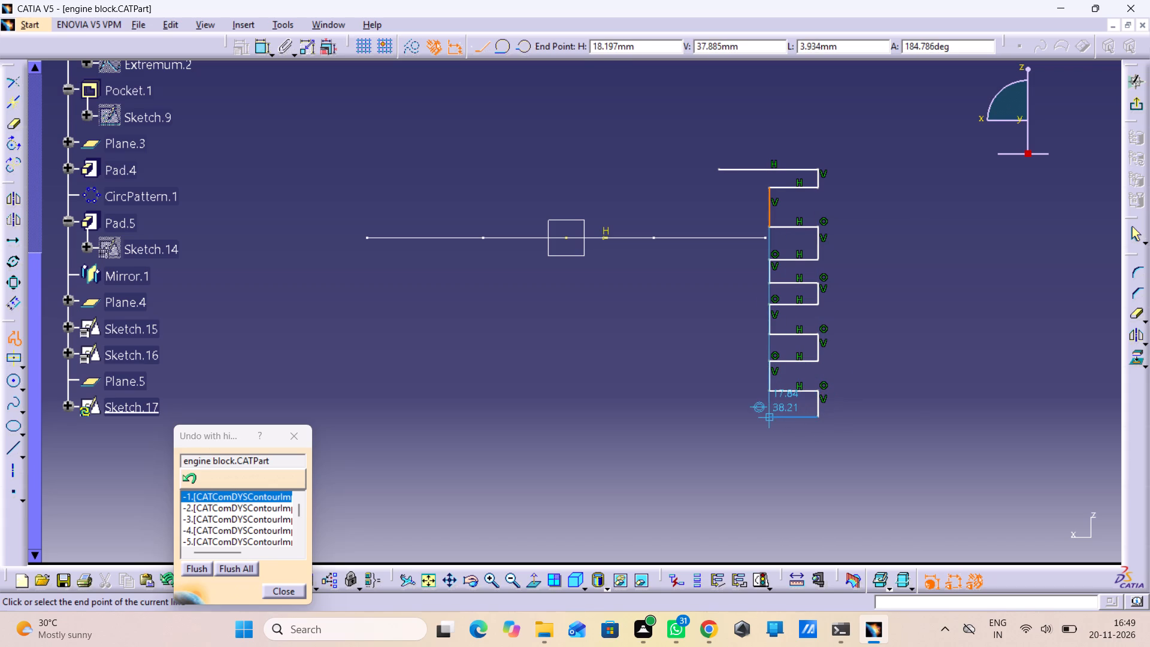
pyautogui.click(768, 417)
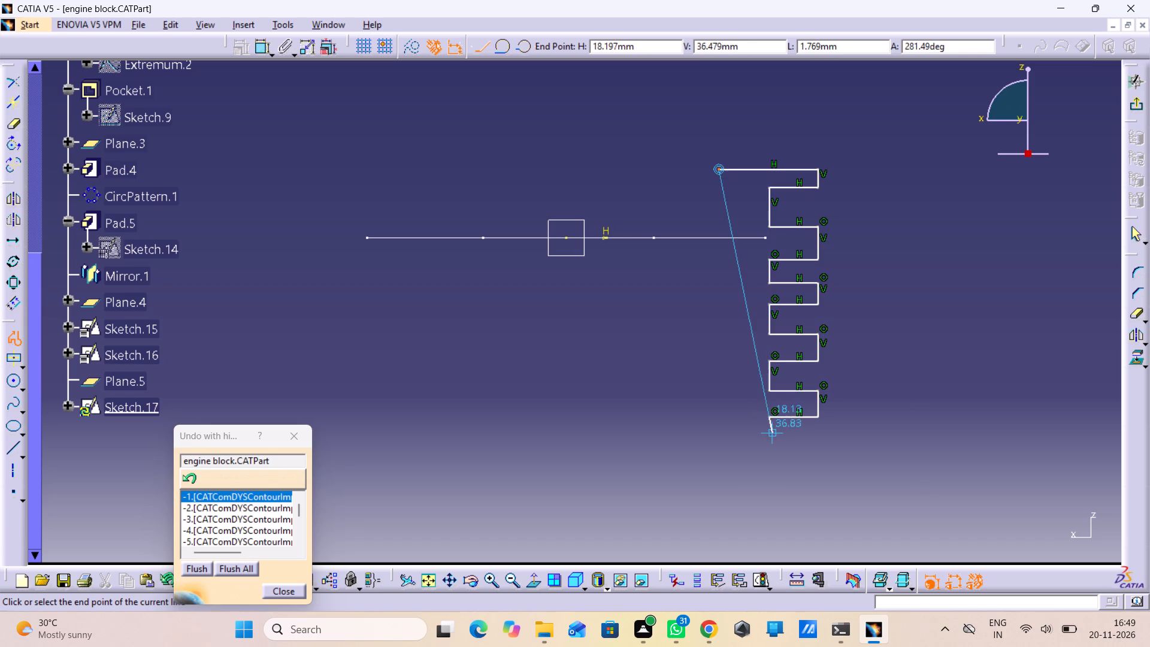
# Add the sixth fin: about 2.8 mm down, outward to H 22.1 mm, 2 mm down to V 33.4 mm and back to the inner edge.
pyautogui.click(771, 451)
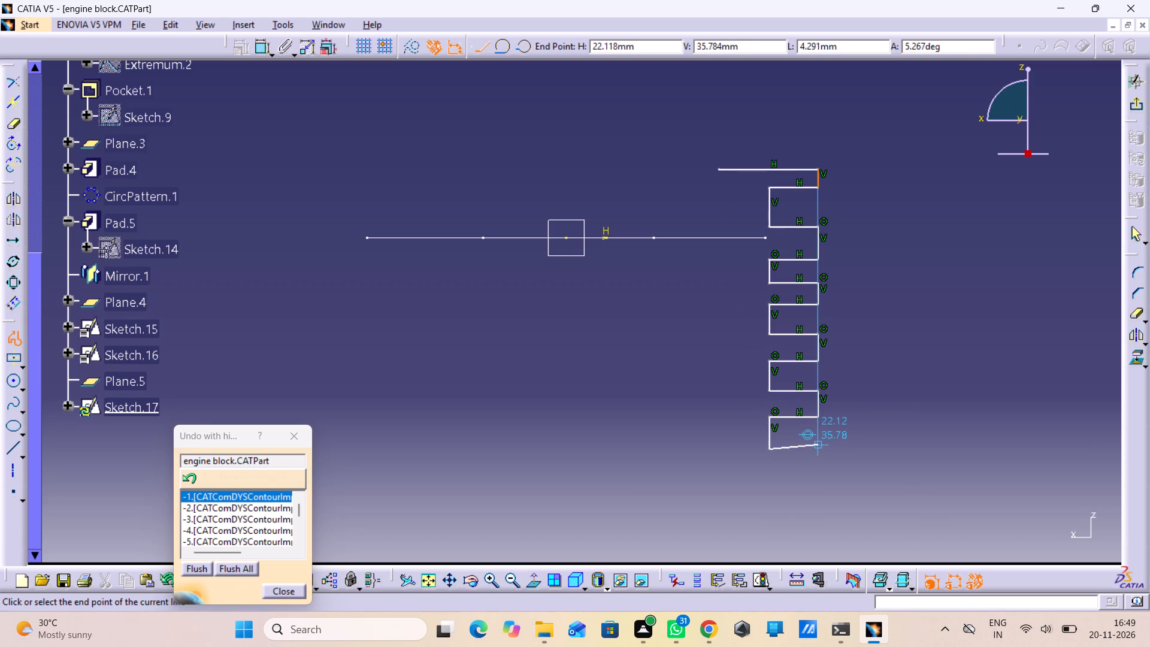
pyautogui.click(820, 453)
pyautogui.click(820, 475)
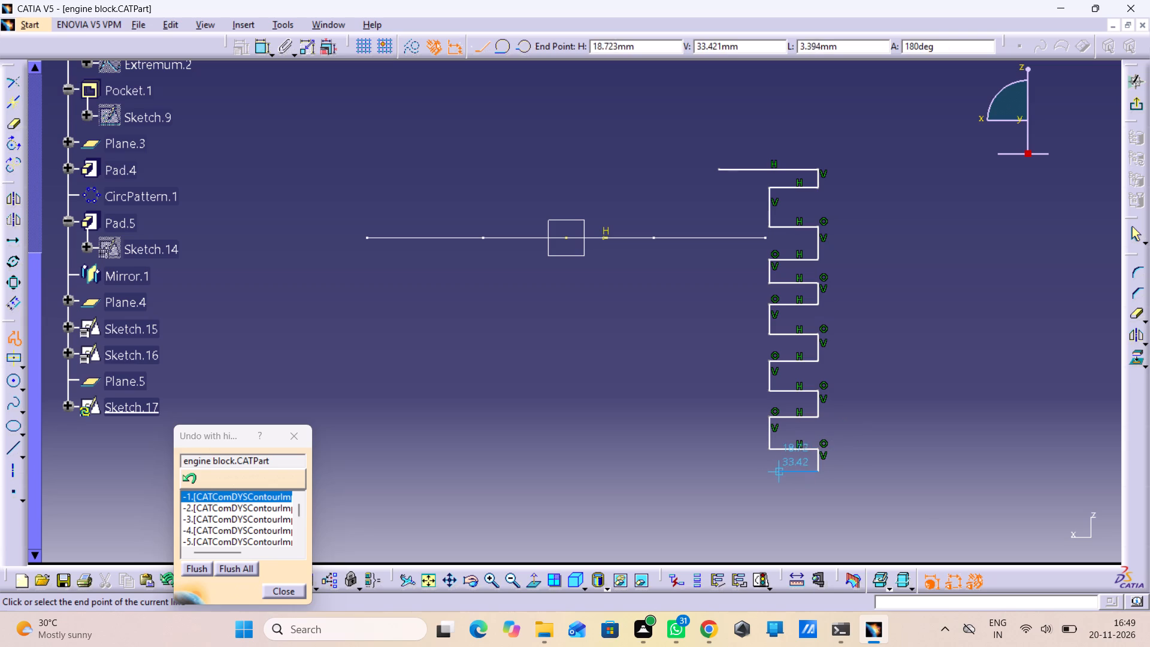
pyautogui.click(771, 473)
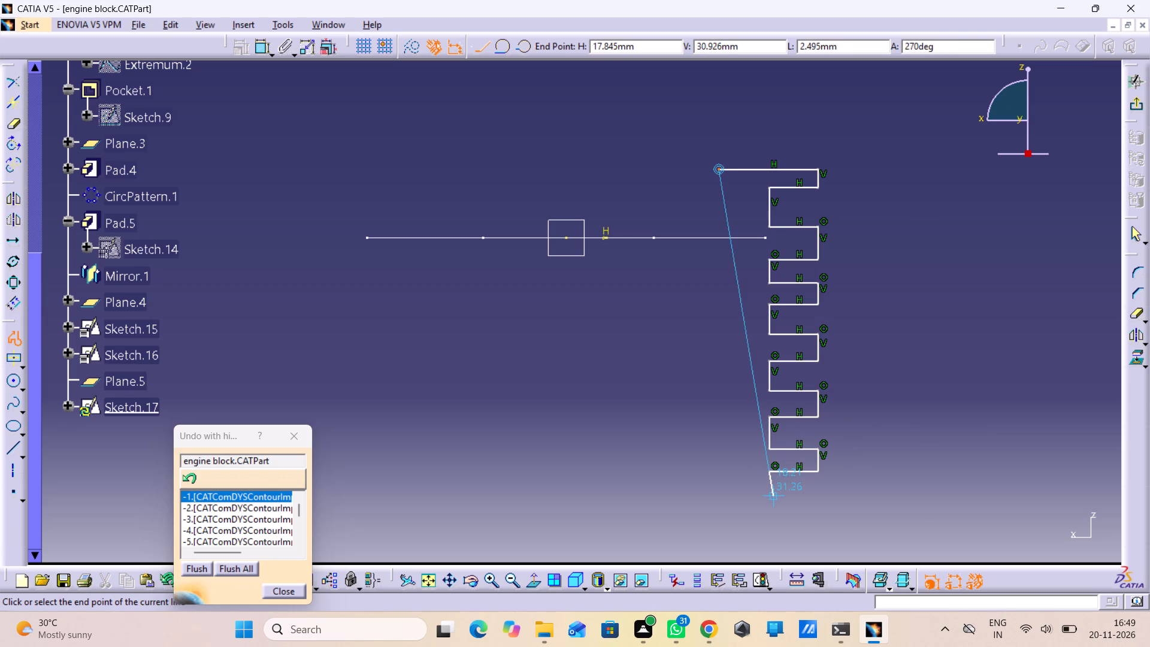
# Add the seventh fin: about 2.5 mm down, outward to H 22.1 mm, 2.2 mm down to V 28.7 mm and back to the inner edge.
pyautogui.click(771, 502)
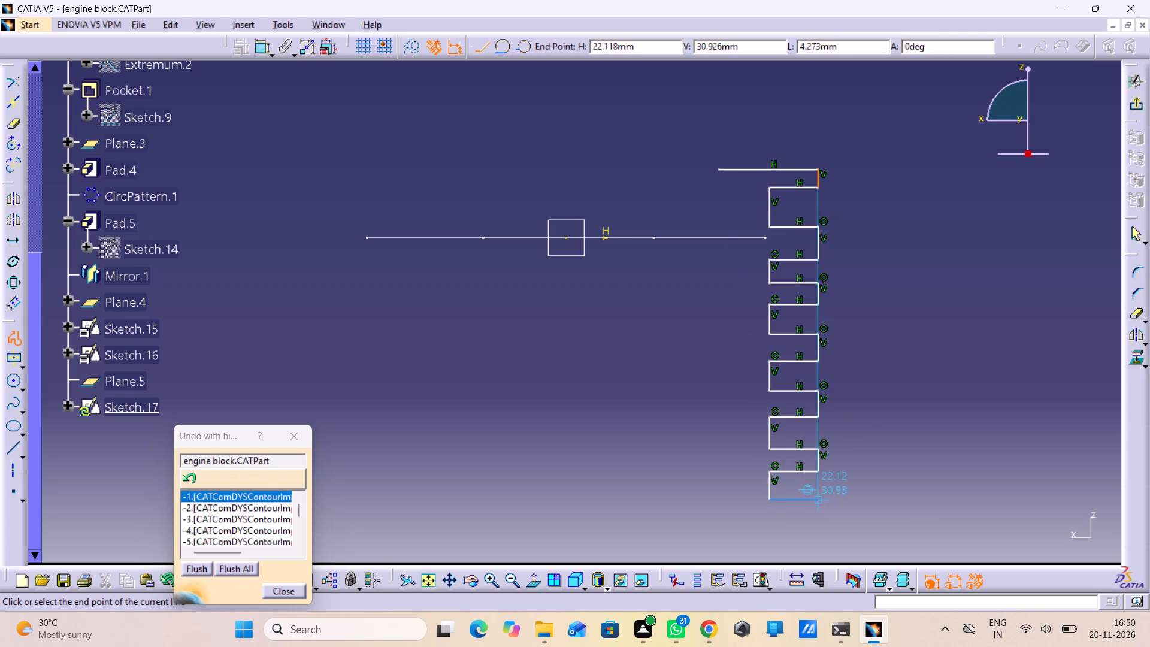
pyautogui.click(815, 498)
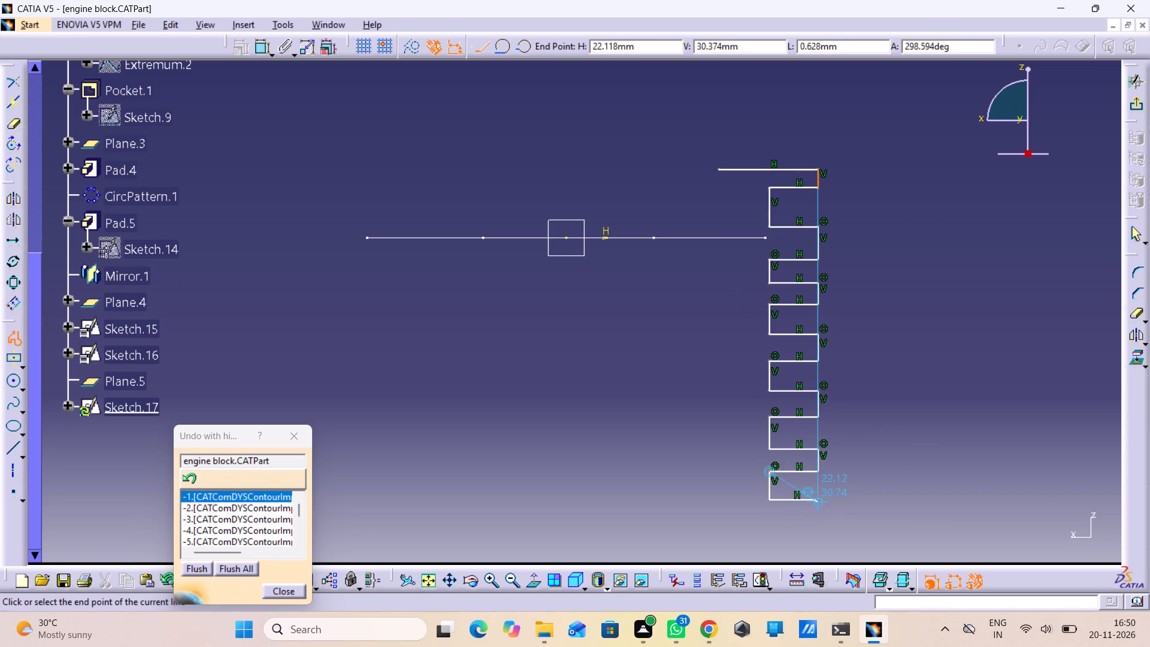
pyautogui.hotkey('ctrl', 'z')
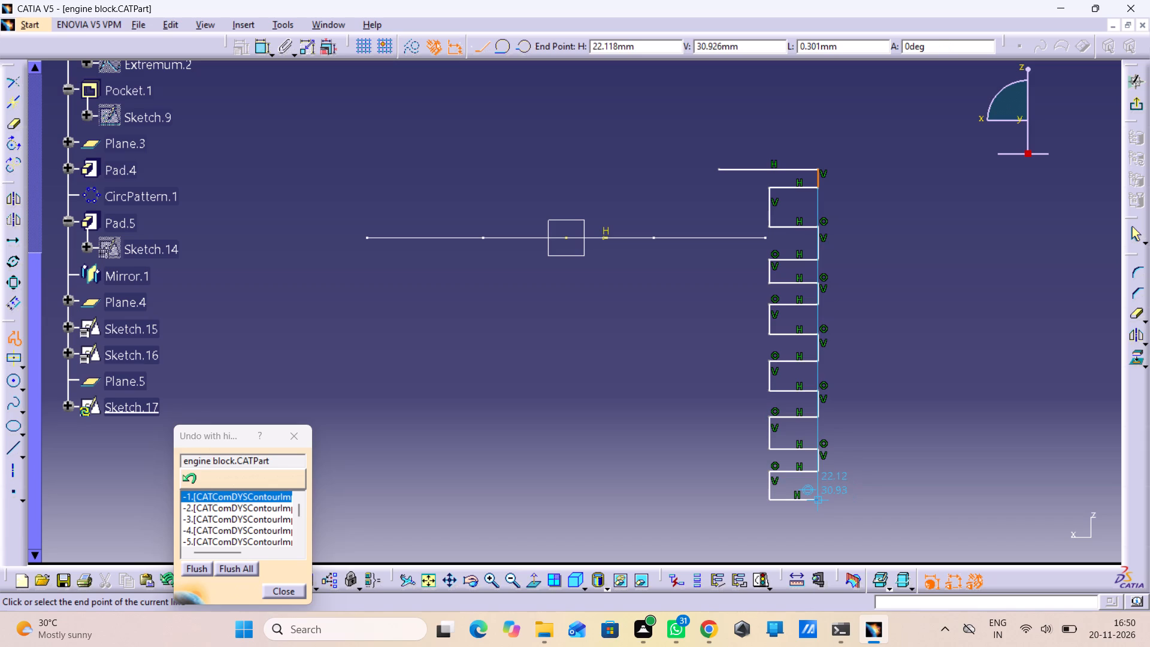
pyautogui.click(819, 500)
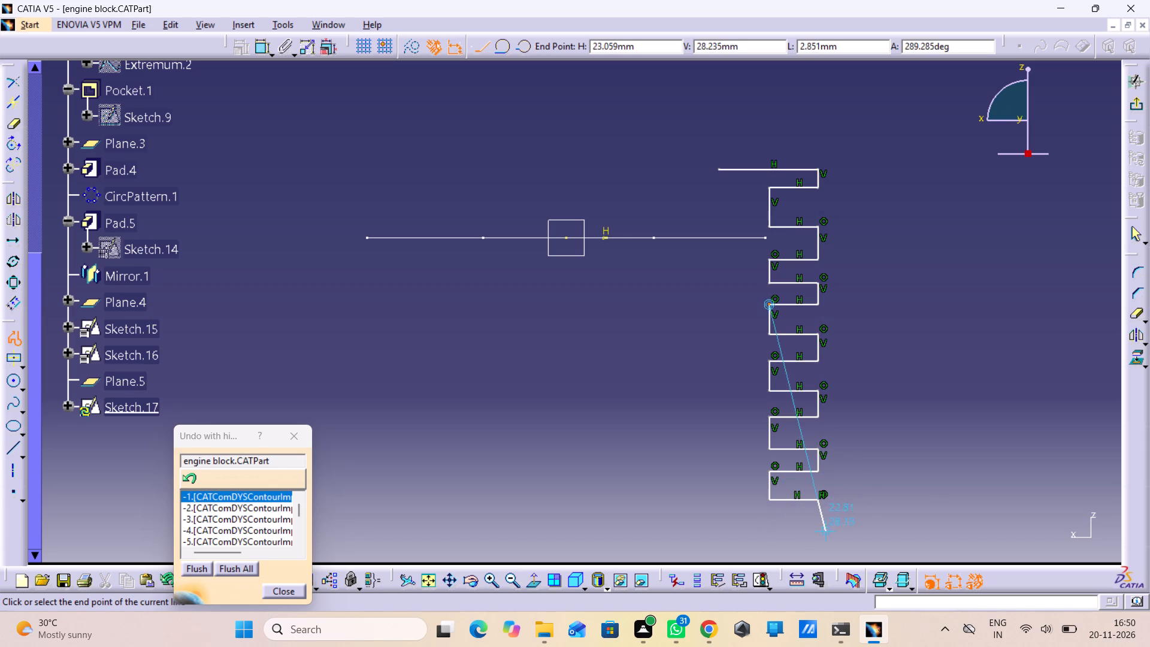
pyautogui.click(820, 527)
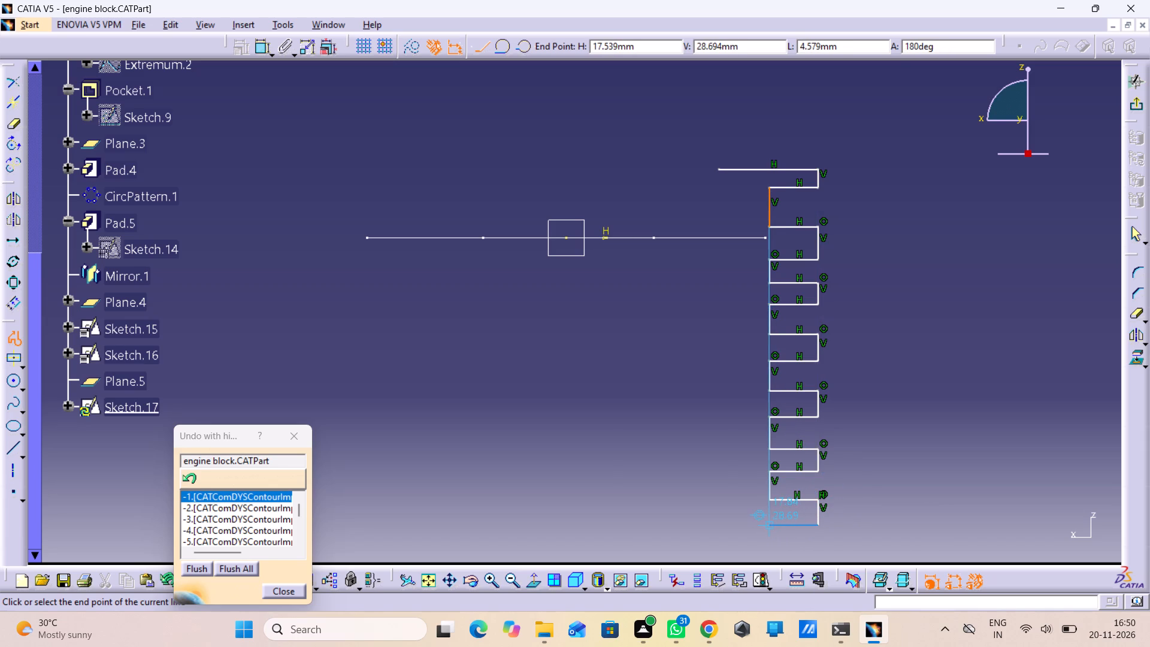
pyautogui.click(770, 528)
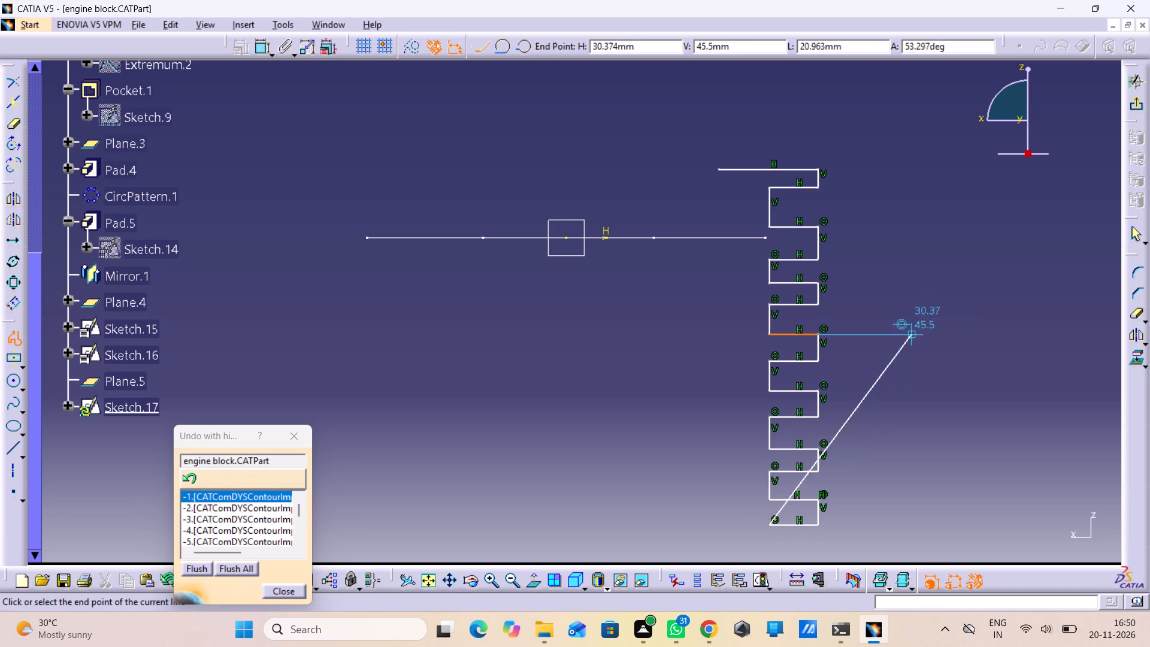
# Add the eighth fin: about 2.6 mm down, 4.3 mm outward, 2.2 mm down to V 24 mm and back to the inner edge.
pyautogui.moveTo(773, 547); pyautogui.dragTo(806, 362, button='middle')
pyautogui.scroll(1, 806, 362)
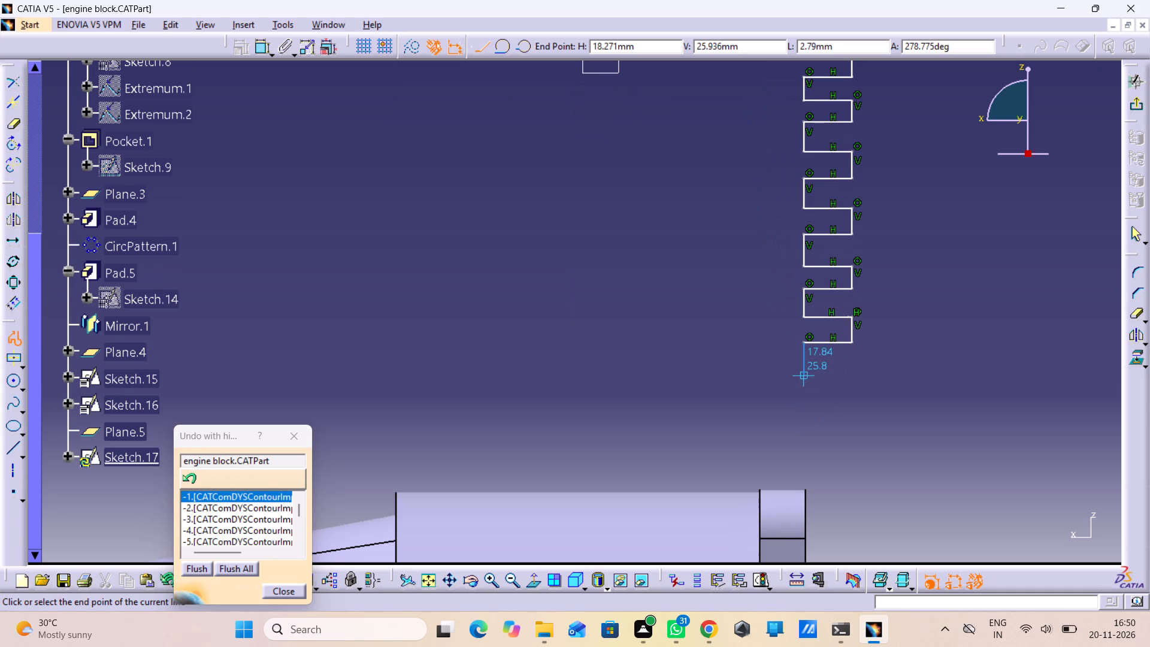
pyautogui.click(804, 371)
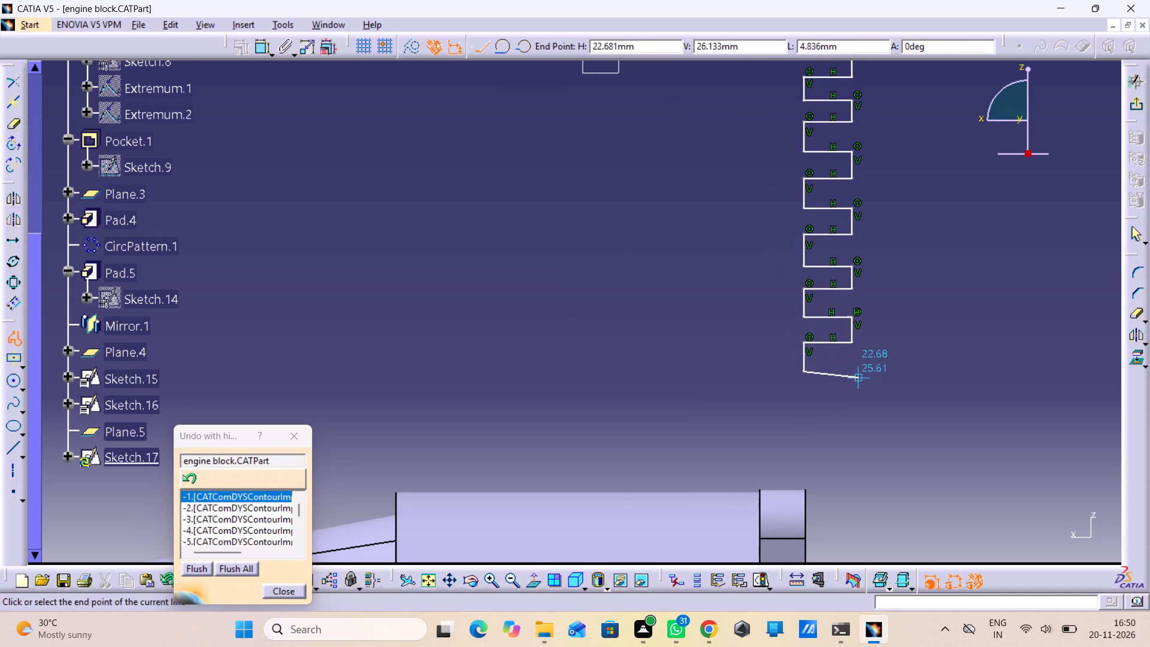
pyautogui.click(853, 373)
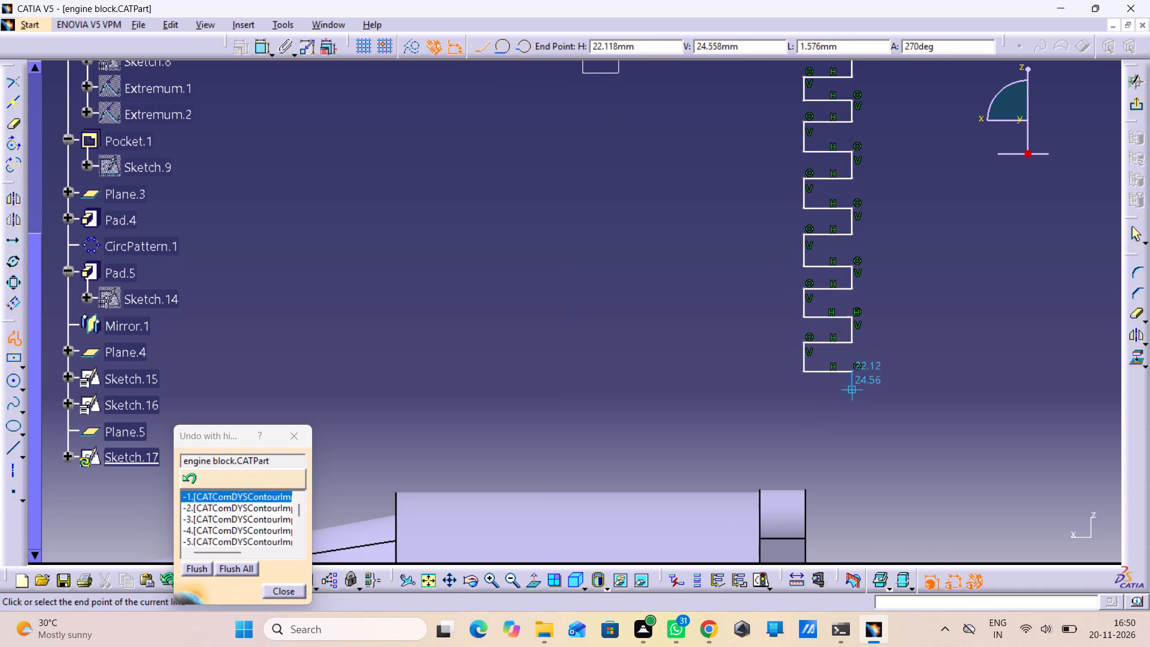
pyautogui.click(853, 400)
pyautogui.click(803, 395)
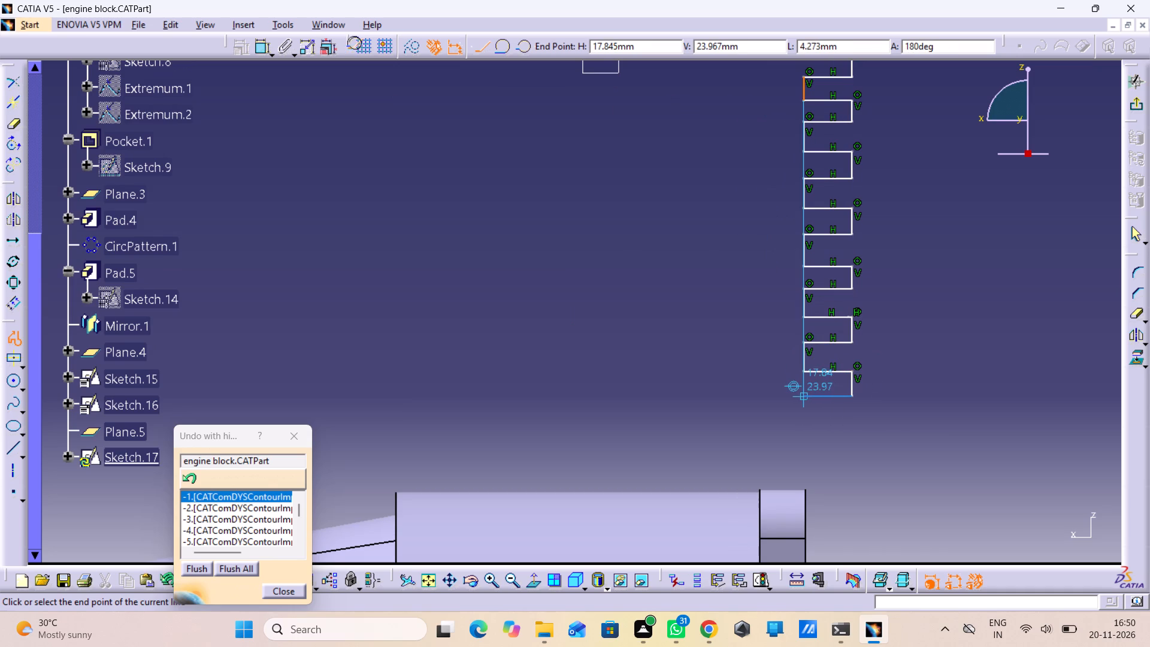
# Add the ninth fin: about 2.4 mm down, outward to H 22.1 mm, 2.1 mm down to V 19.5 mm and back to the inner edge.
pyautogui.click(801, 427)
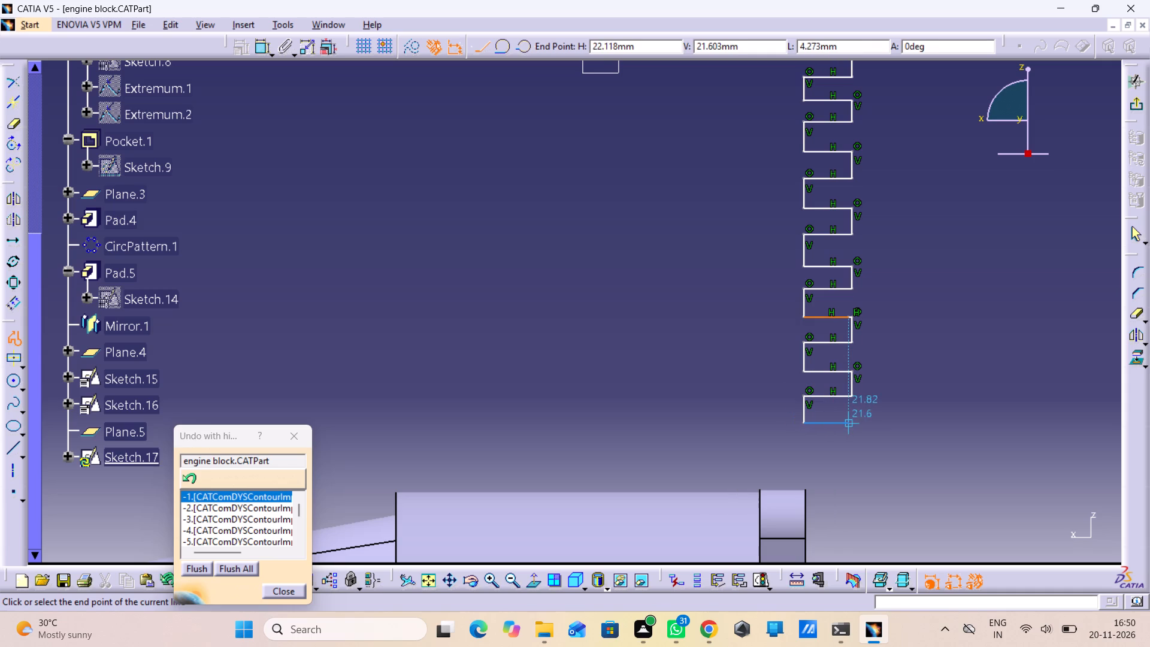
pyautogui.click(854, 424)
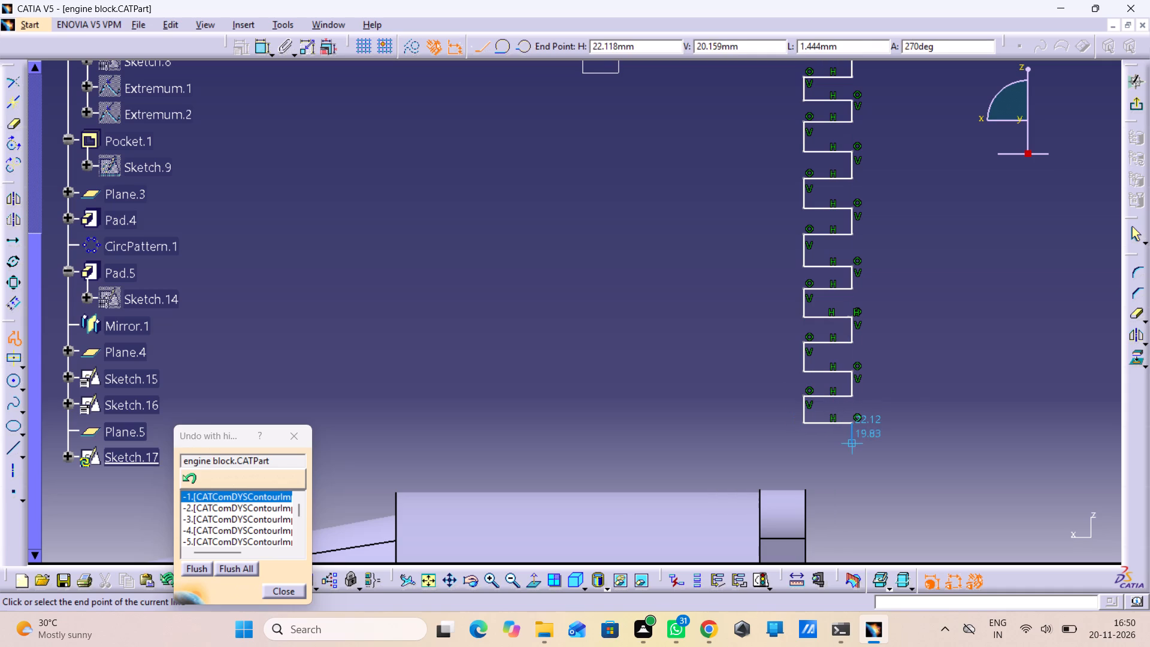
pyautogui.click(852, 449)
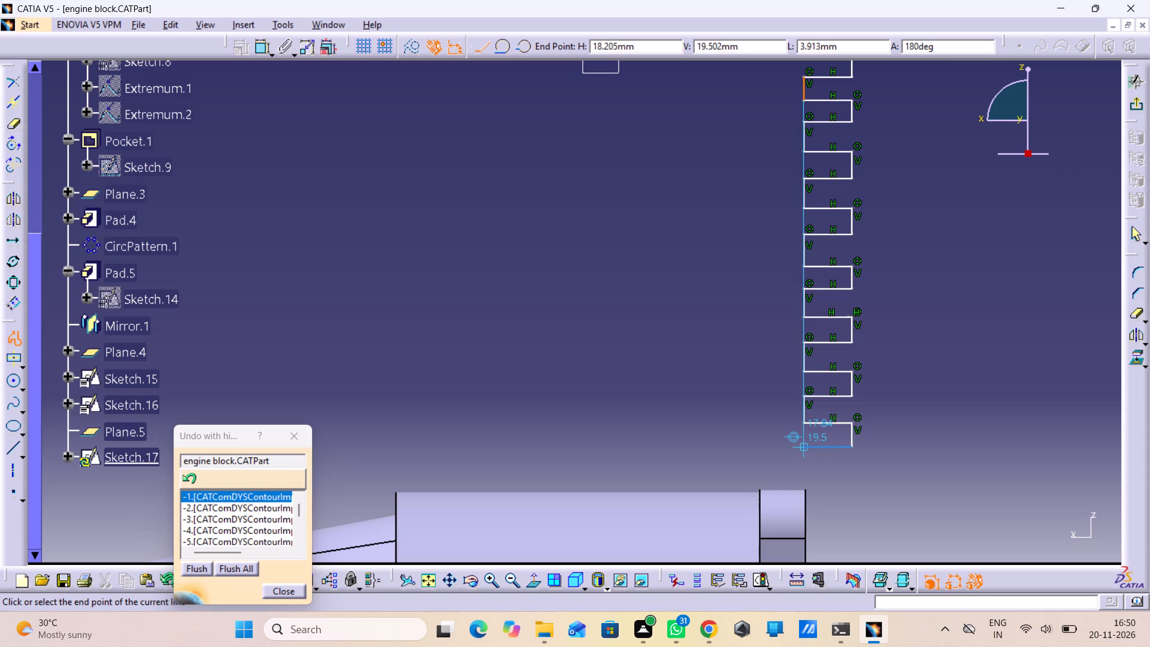
pyautogui.click(800, 451)
# Add the tenth fin: about 2.2 mm down, outward to H 22.1 mm, 2.7 mm down to V 14.6 mm, back to the inner edge; end the profile.
pyautogui.click(805, 474)
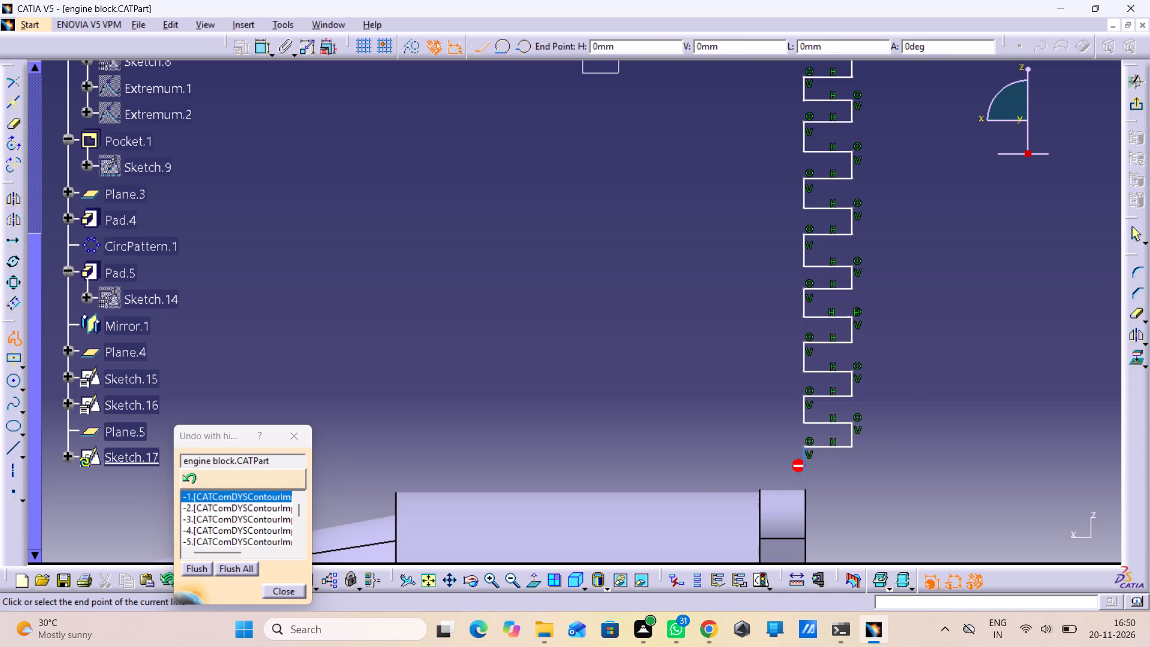
pyautogui.click(854, 471)
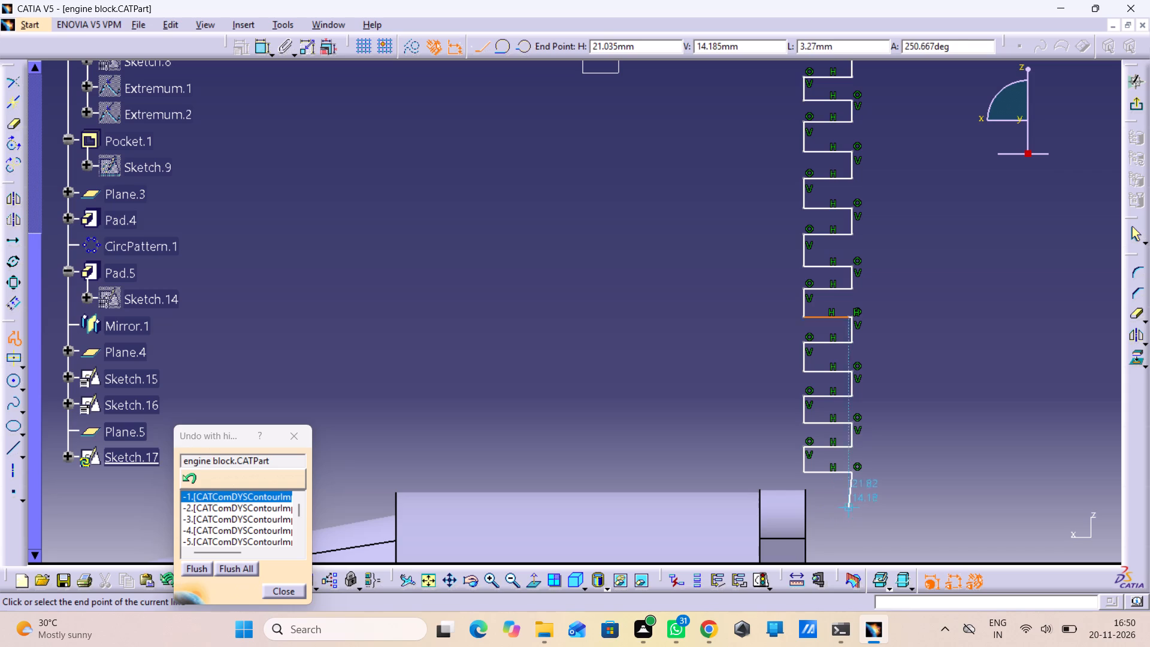
pyautogui.moveTo(857, 507); pyautogui.dragTo(856, 499, button='middle')
pyautogui.rightClick(857, 507)
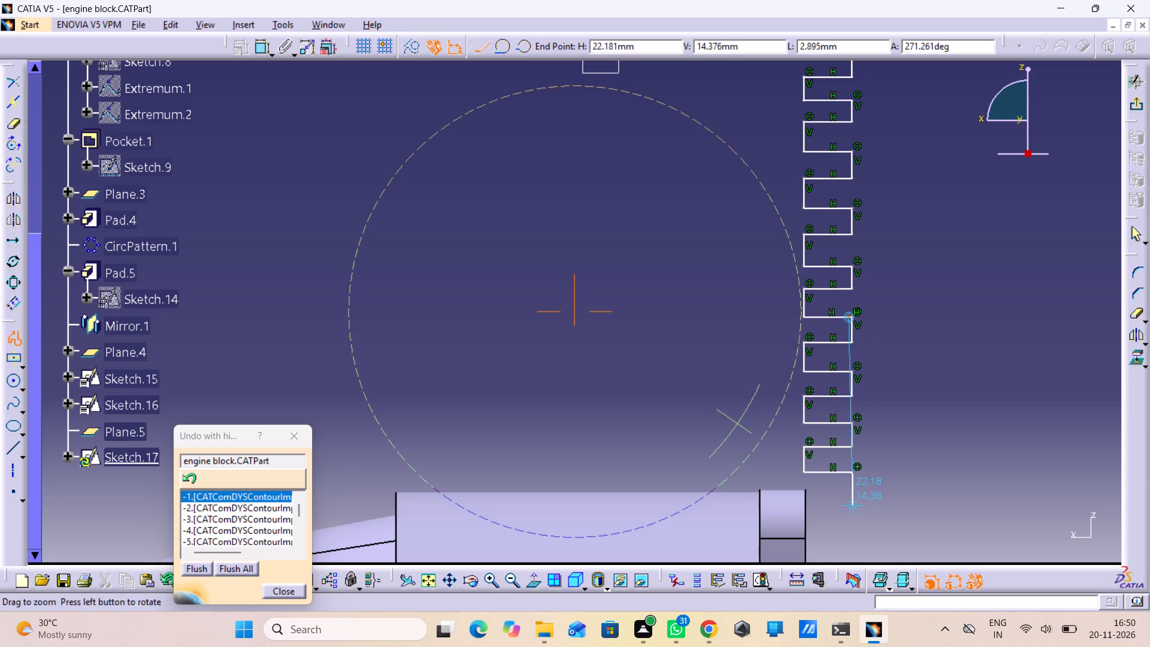
pyautogui.moveTo(856, 499); pyautogui.dragTo(860, 419, button='middle')
pyautogui.moveTo(860, 419); pyautogui.dragTo(481, 418, button='middle')
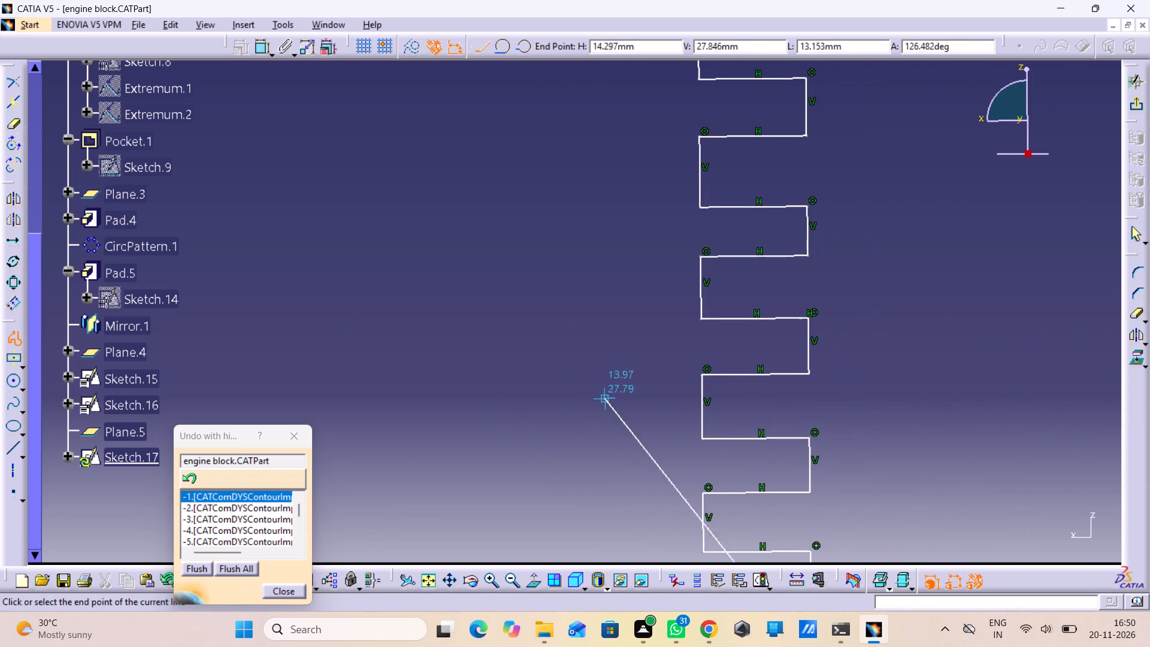
pyautogui.moveTo(786, 478); pyautogui.dragTo(756, 572, button='middle')
pyautogui.rightClick(787, 478)
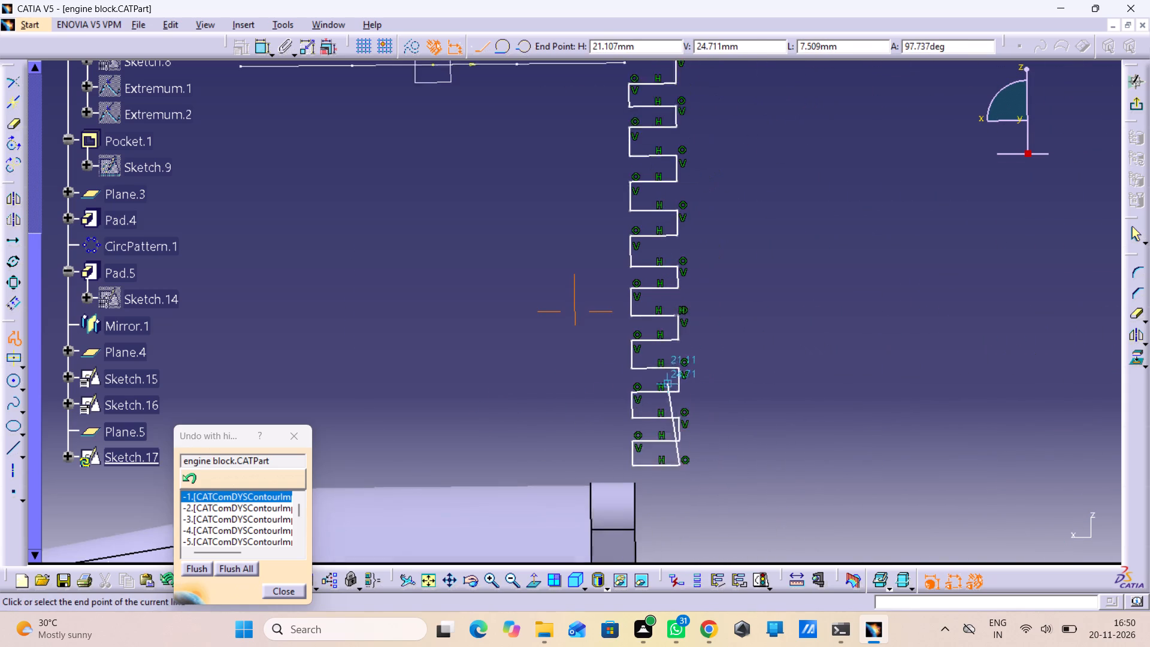
pyautogui.moveTo(756, 572); pyautogui.dragTo(756, 573, button='middle')
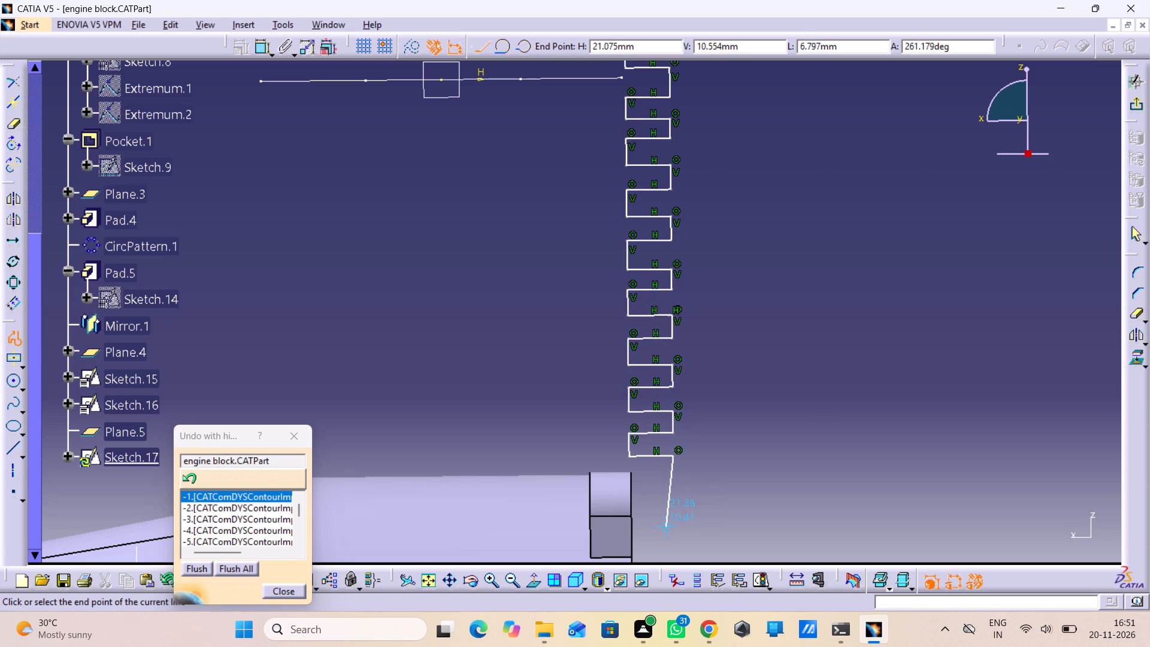
pyautogui.click(674, 485)
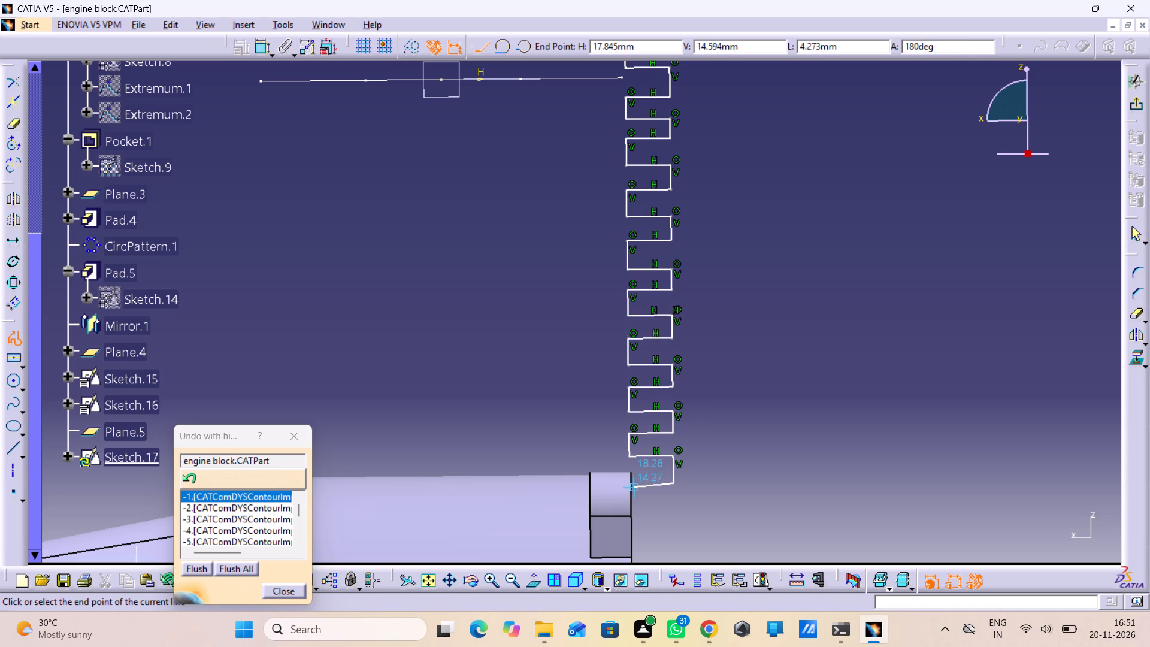
pyautogui.click(631, 485)
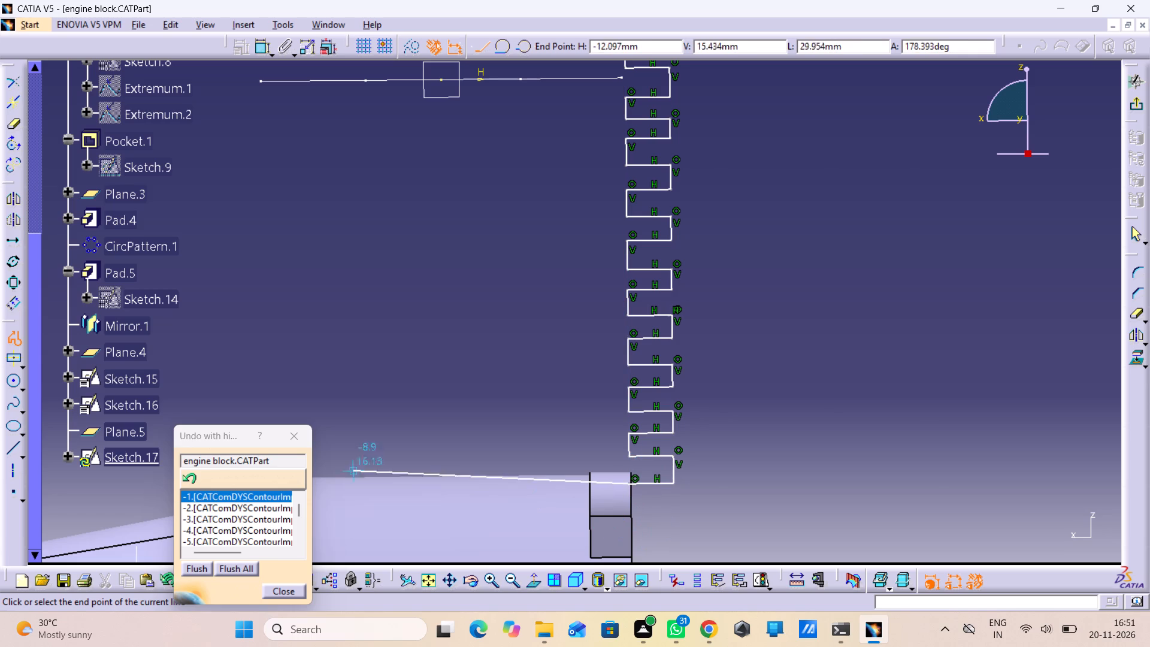
pyautogui.click(6, 340)
pyautogui.click(392, 276)
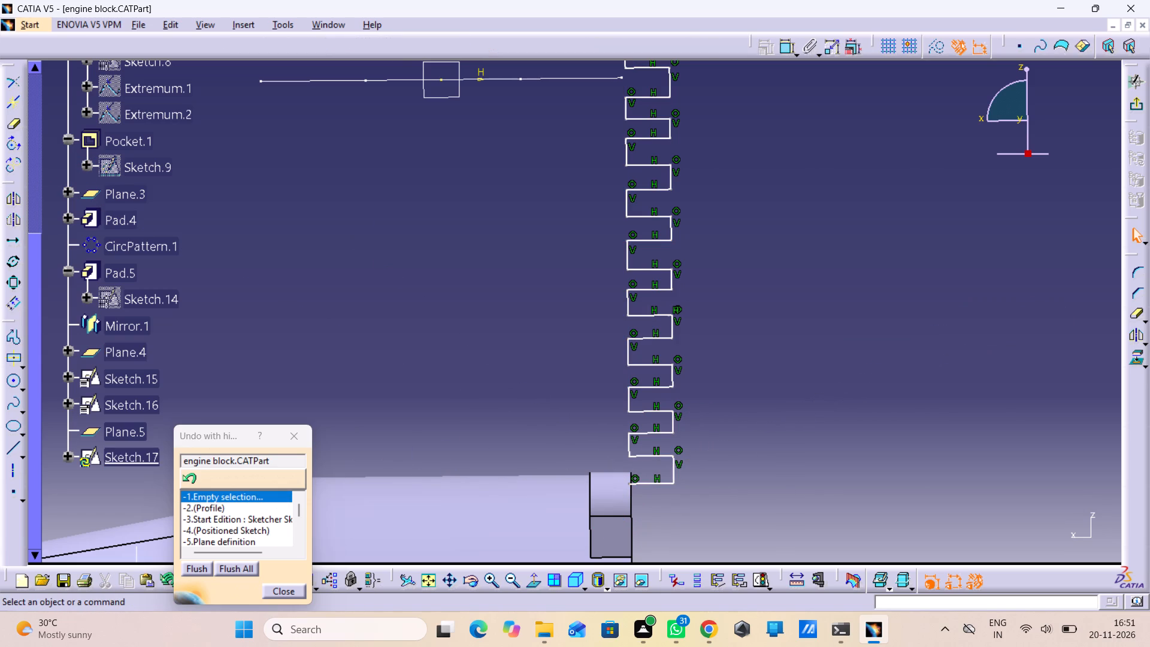
# Continue with a new profile from the tenth fin's inner end: 2.5 mm down, 4.3 mm outward, 3.6 mm down to V 8.6 mm and back inward.
pyautogui.moveTo(534, 270); pyautogui.dragTo(535, 409, button='middle')
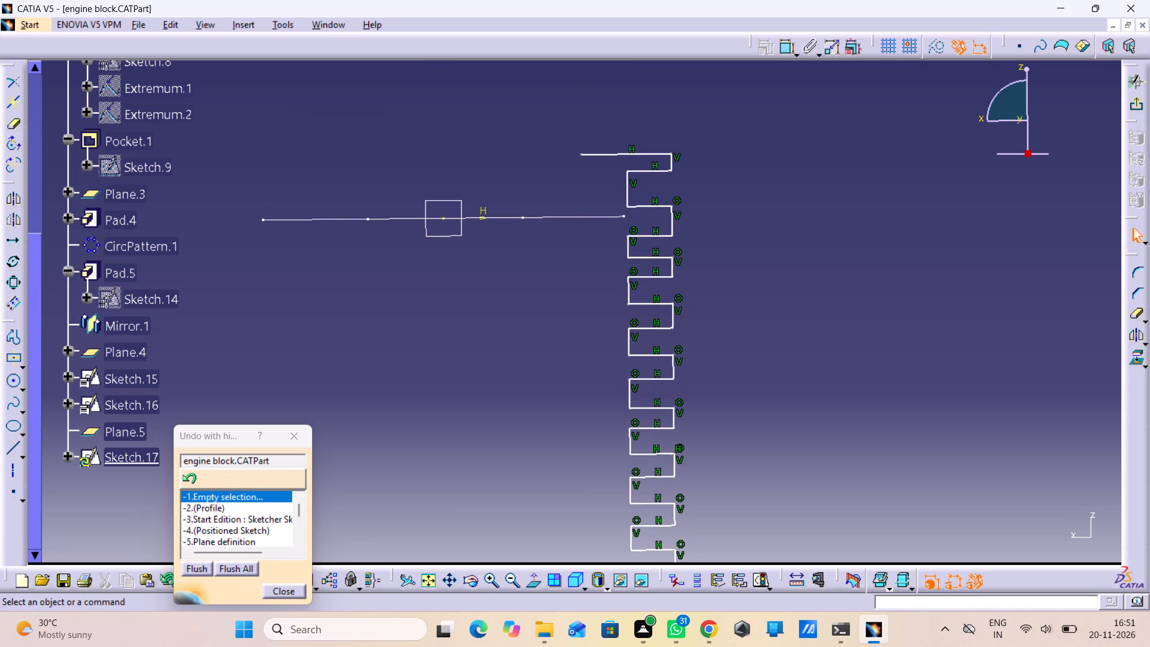
pyautogui.moveTo(591, 344); pyautogui.dragTo(595, 280, button='middle')
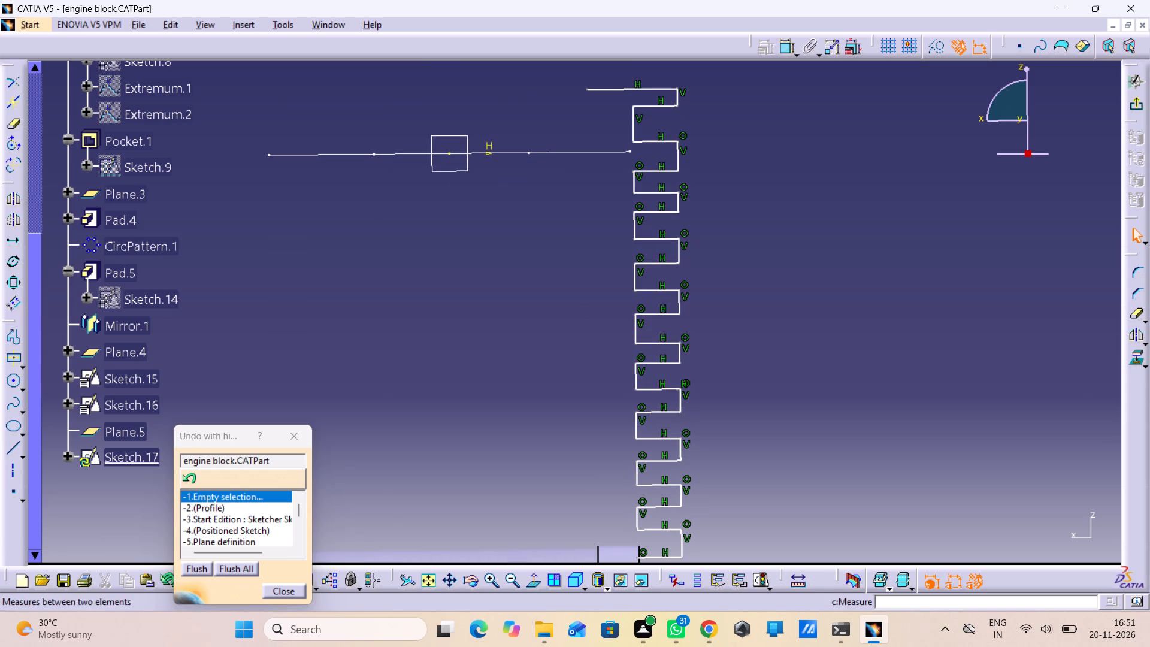
pyautogui.click(529, 579)
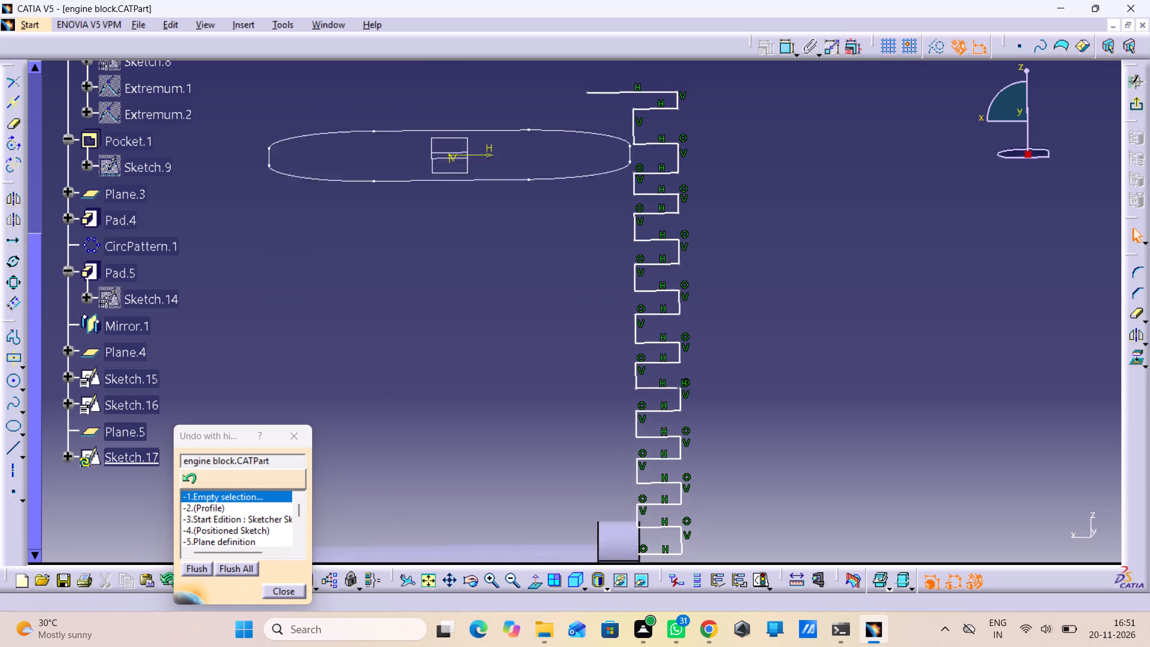
pyautogui.click(540, 584)
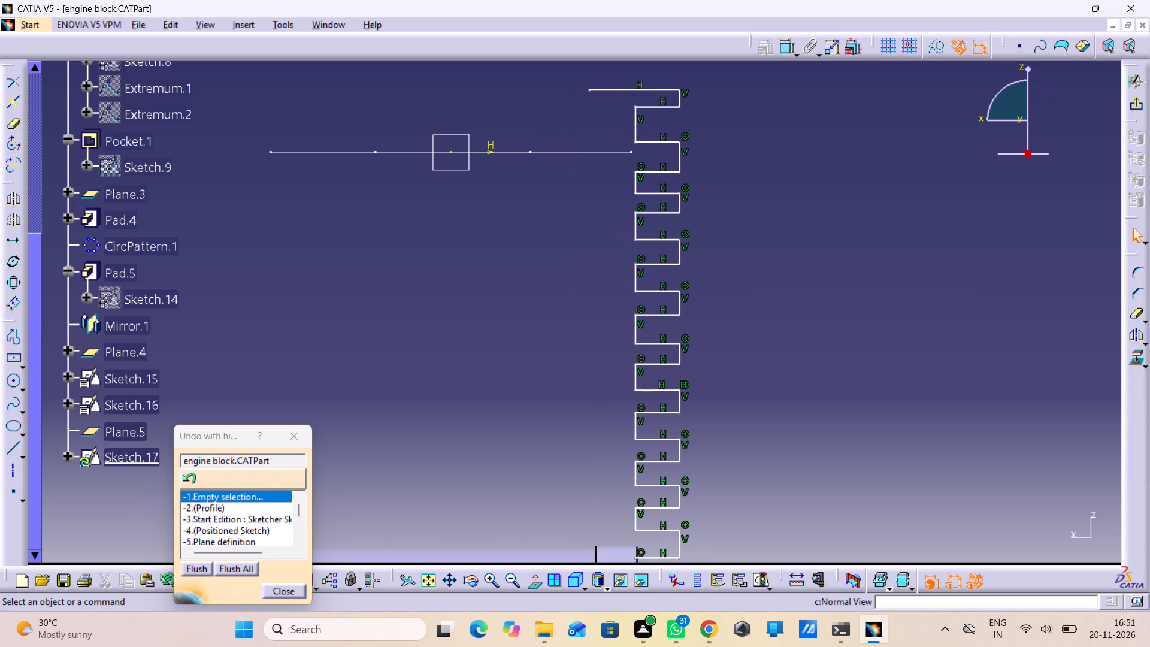
pyautogui.click(540, 583)
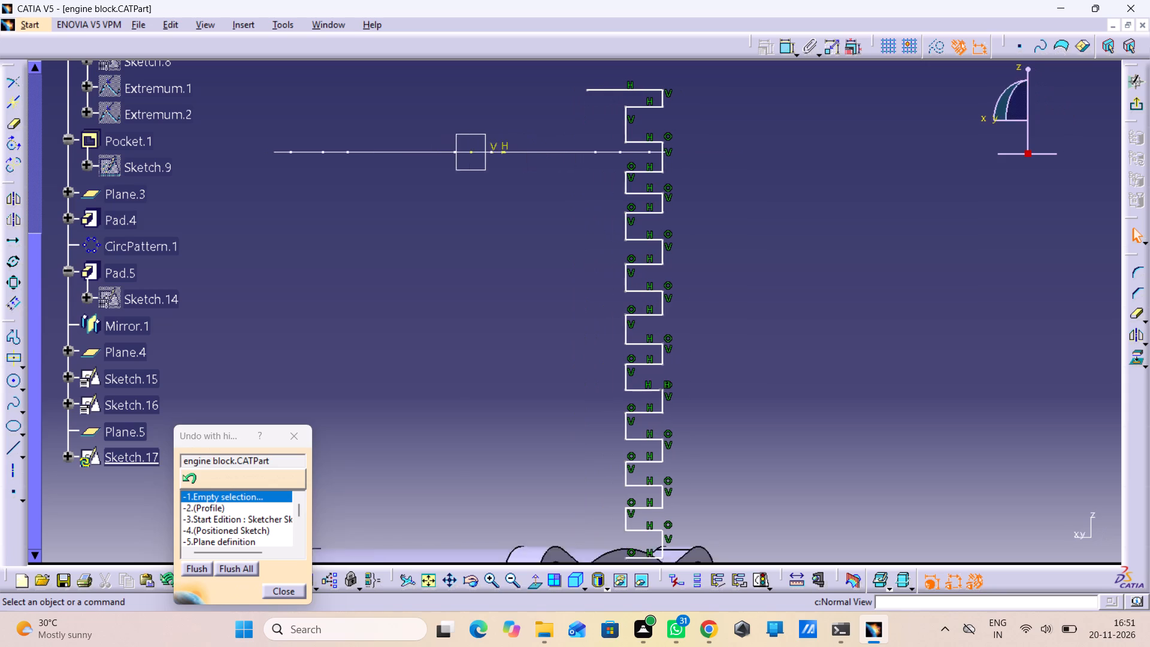
pyautogui.click(540, 583)
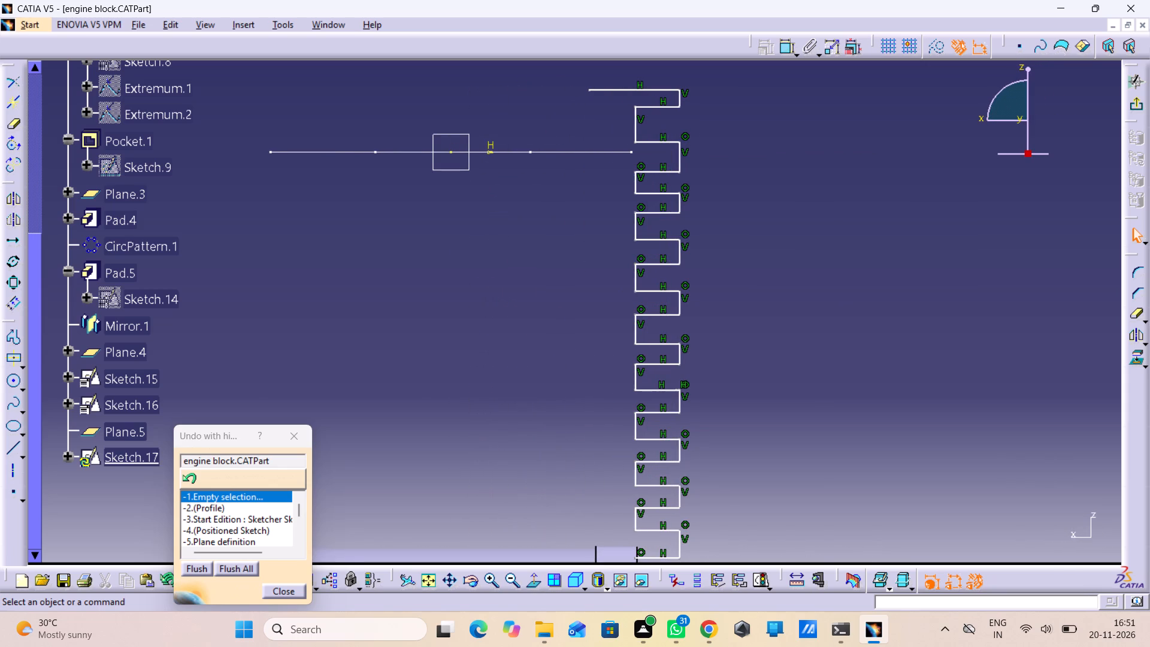
pyautogui.moveTo(728, 324); pyautogui.dragTo(734, 359, button='middle')
pyautogui.rightClick(733, 321)
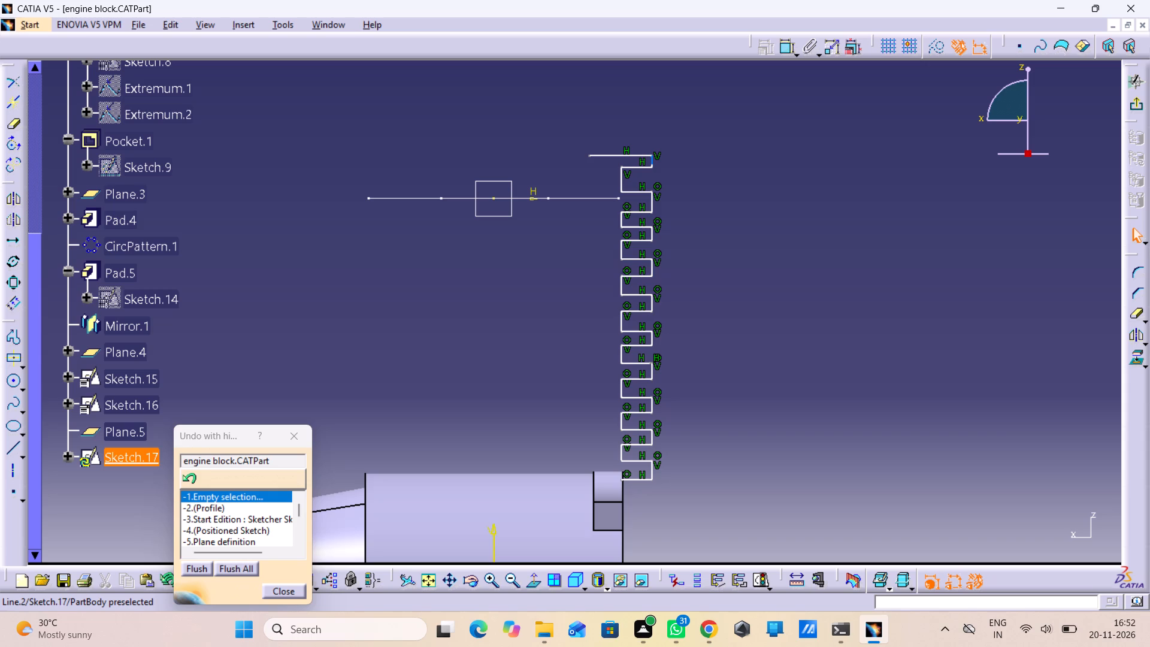
pyautogui.click(10, 340)
pyautogui.doubleClick(10, 340)
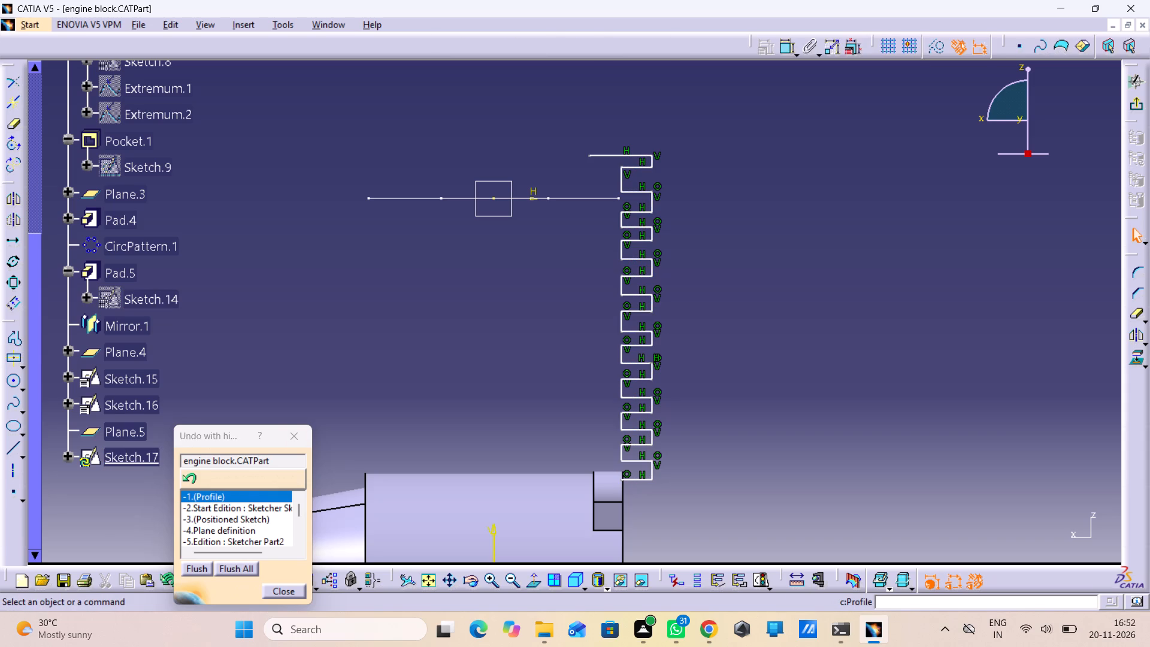
pyautogui.doubleClick(10, 340)
pyautogui.moveTo(628, 473); pyautogui.dragTo(640, 433, button='middle')
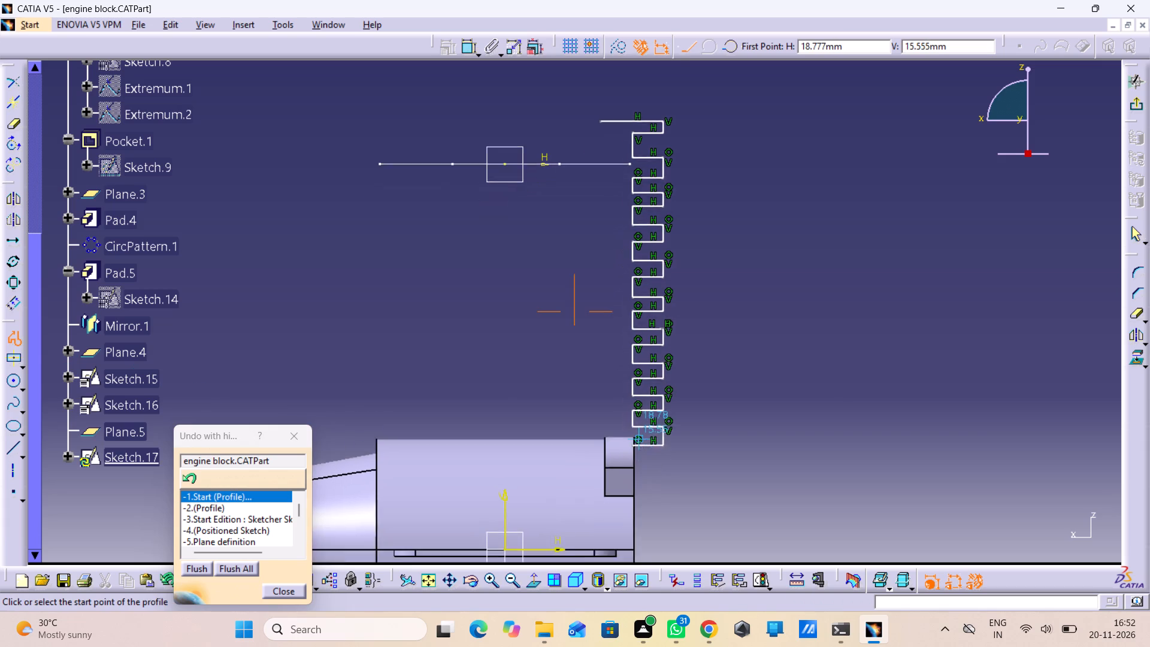
pyautogui.moveTo(640, 433); pyautogui.dragTo(640, 381, button='middle')
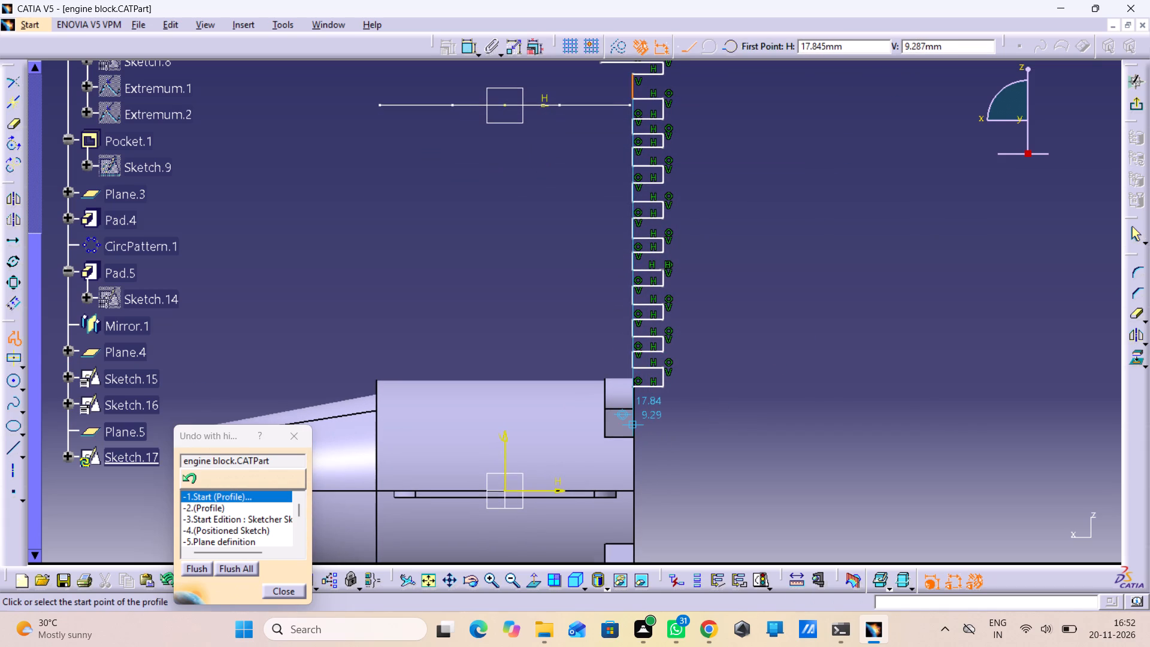
pyautogui.click(633, 390)
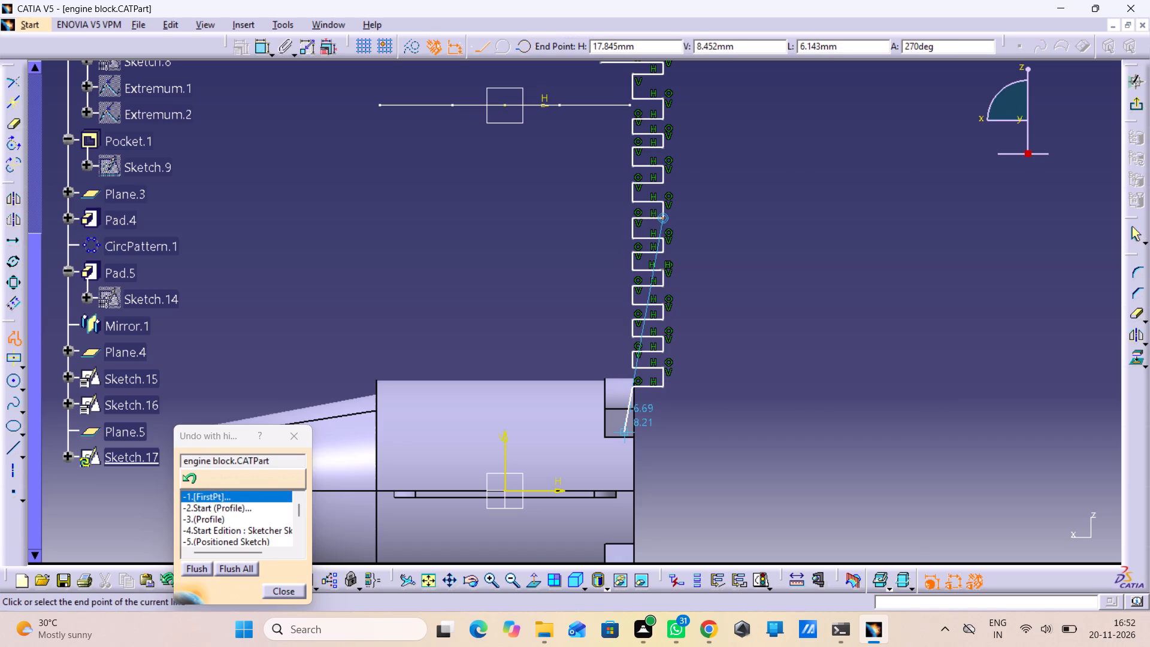
pyautogui.click(631, 404)
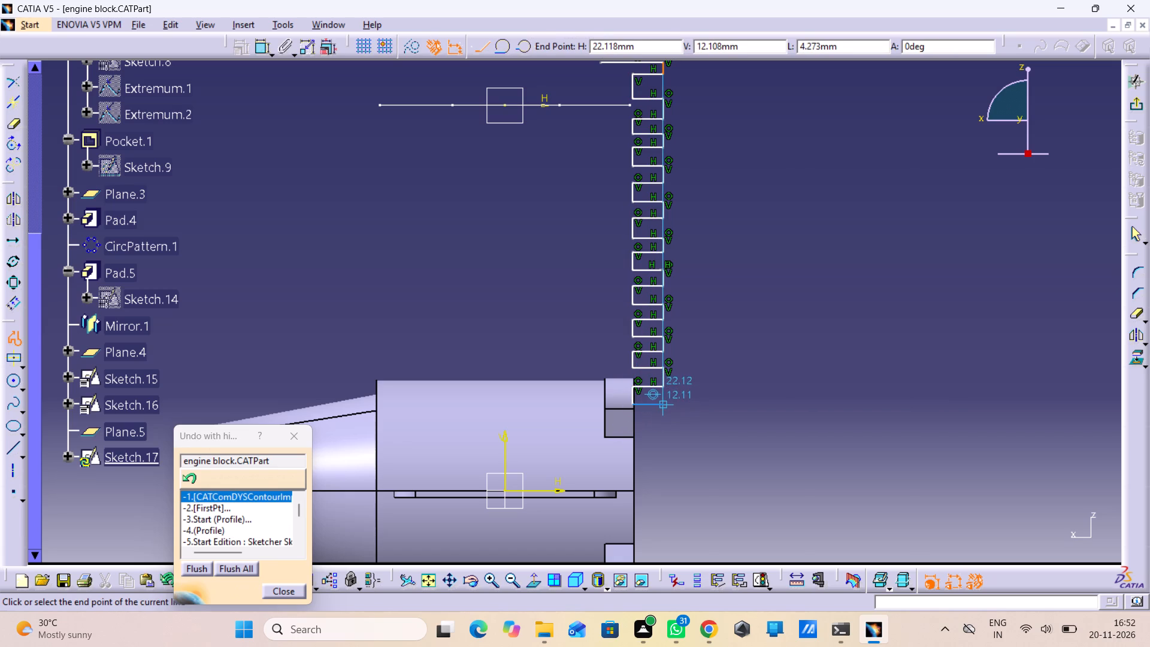
pyautogui.click(666, 401)
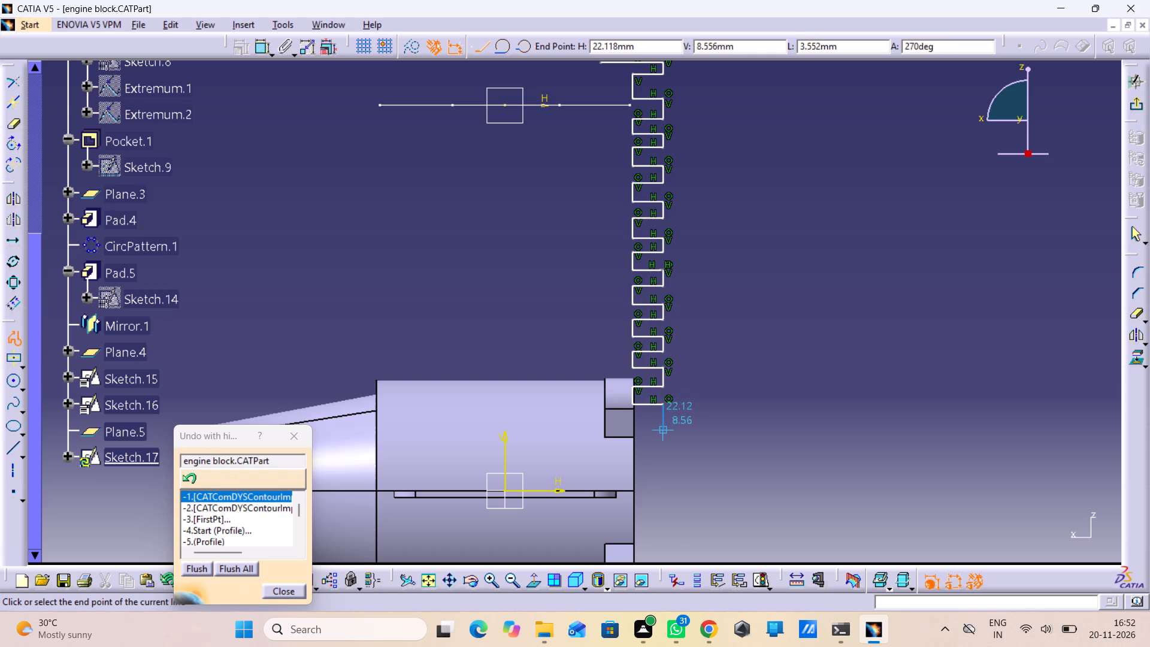
pyautogui.click(662, 431)
pyautogui.click(627, 431)
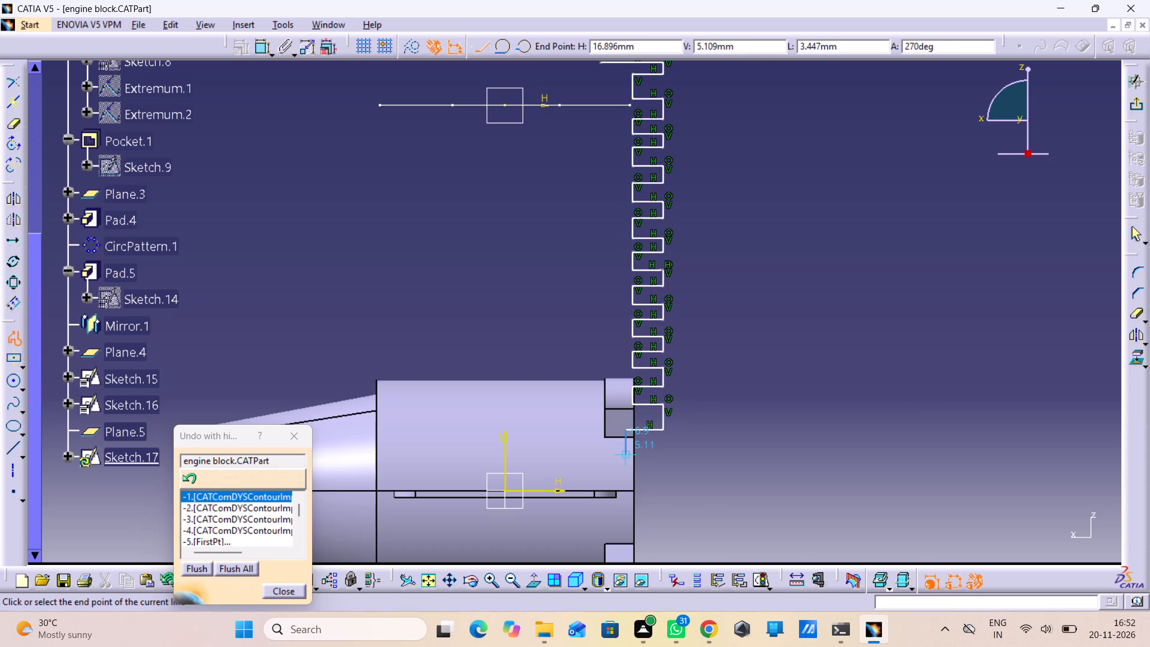
pyautogui.hotkey('ctrl', 'z')
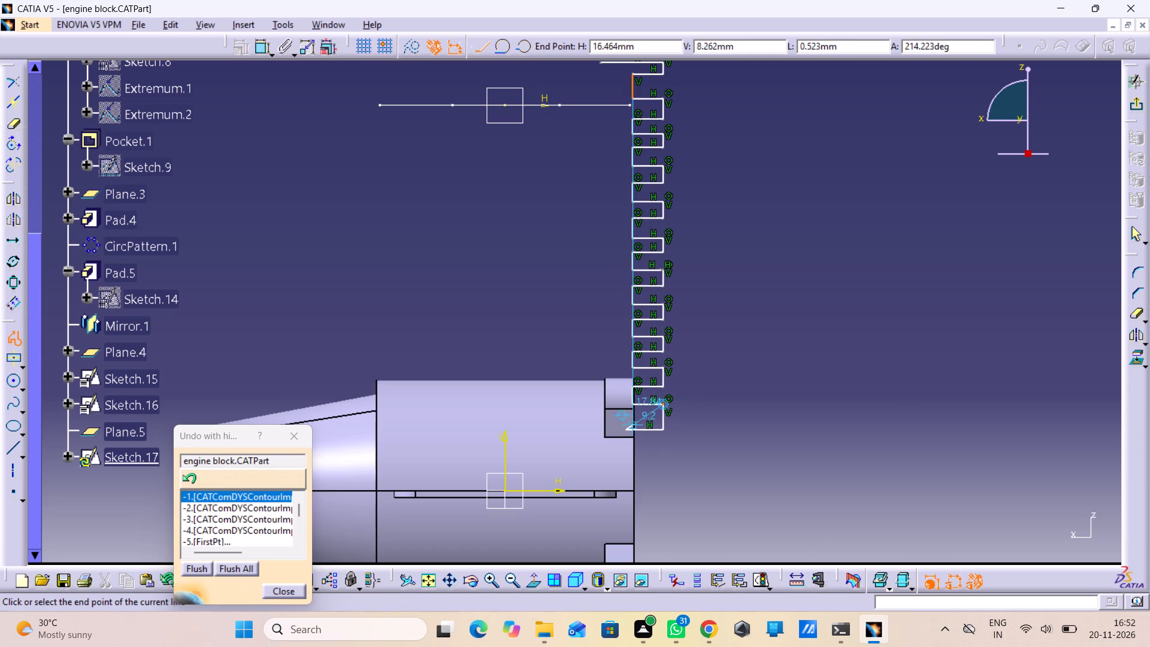
pyautogui.click(197, 476)
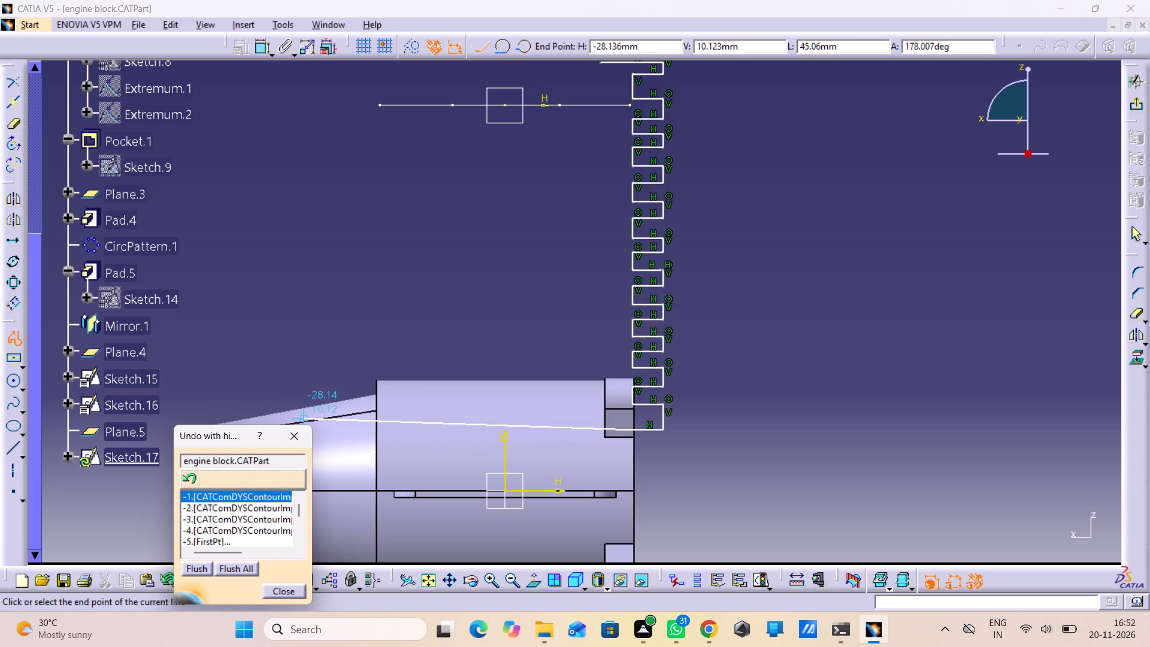
pyautogui.click(635, 434)
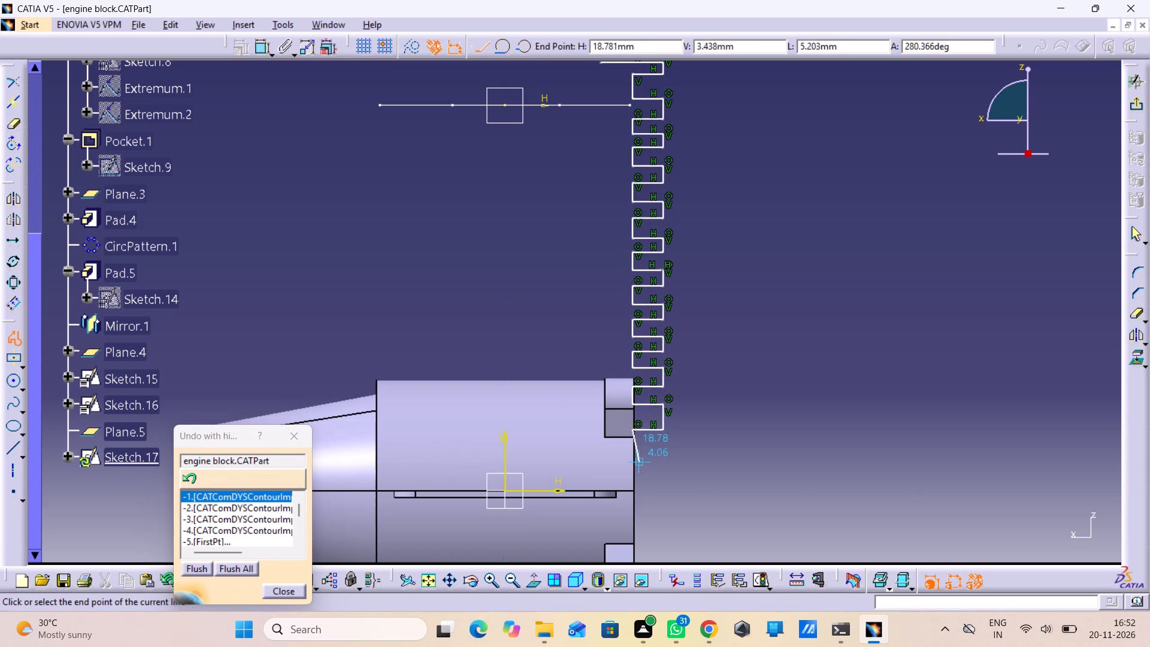
# Add the twelfth fin: about 3.7 mm down, outward to H 22.1 mm, 3.2 mm down to V 1.7 mm and back to the inner edge.
pyautogui.click(635, 456)
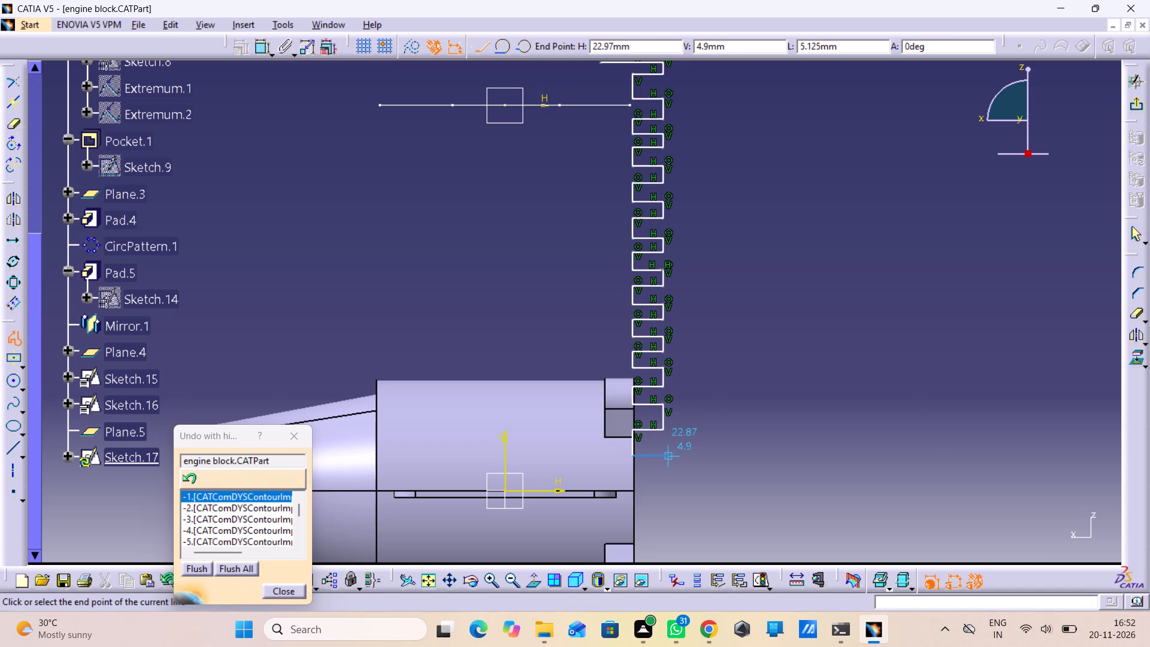
pyautogui.click(663, 455)
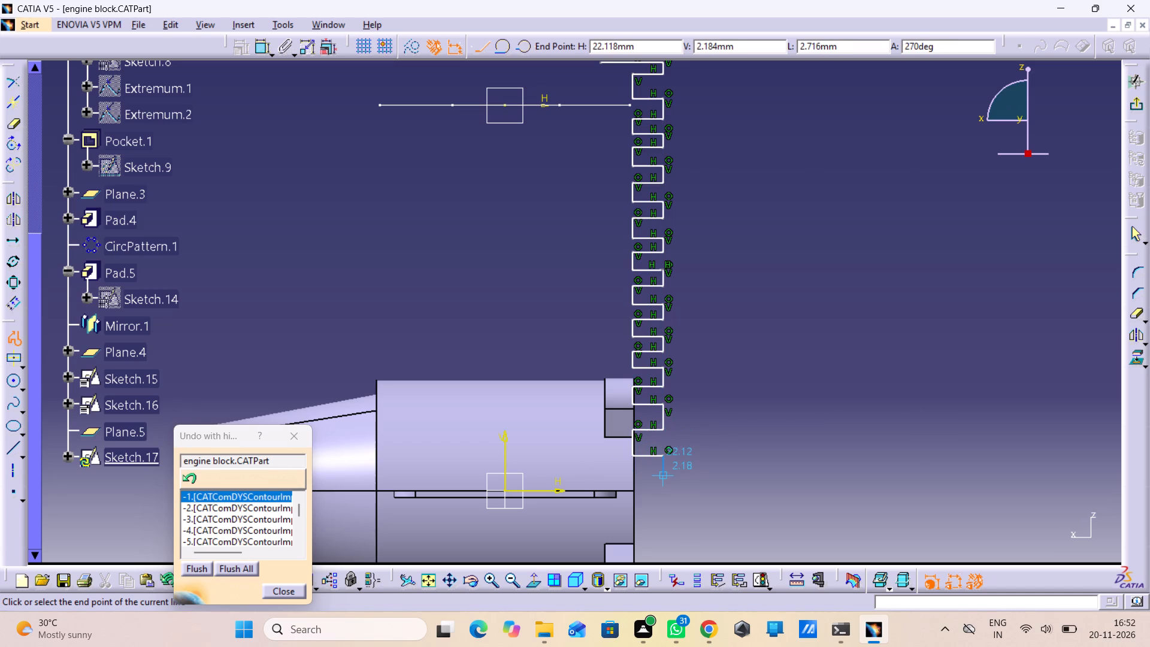
pyautogui.click(662, 481)
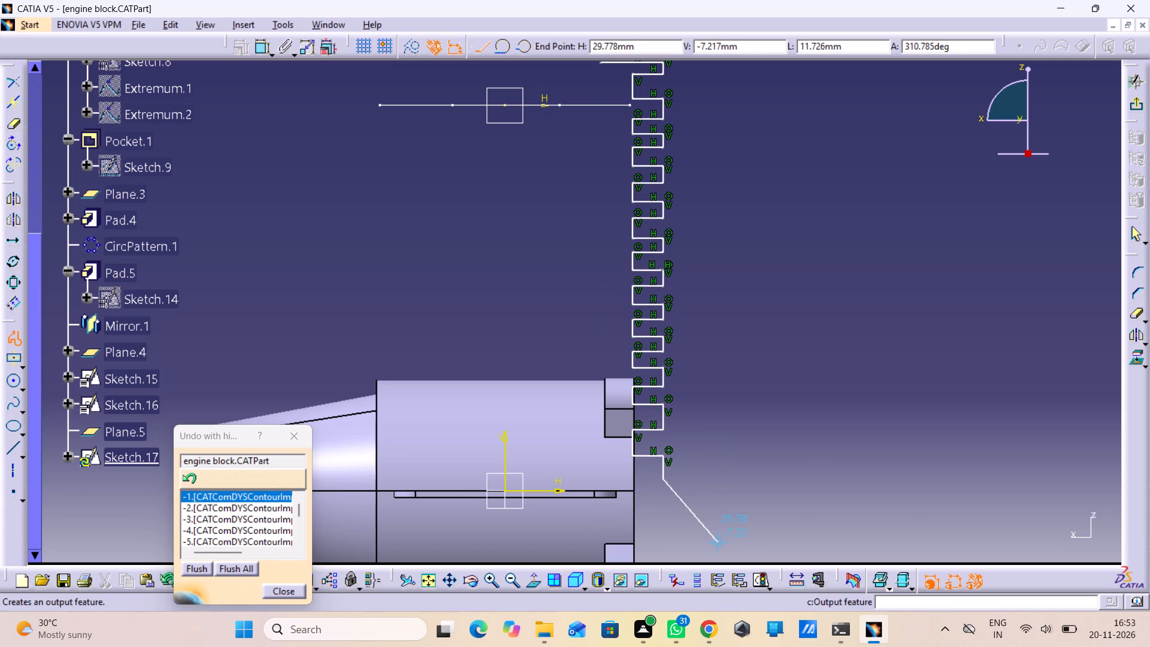
pyautogui.click(631, 482)
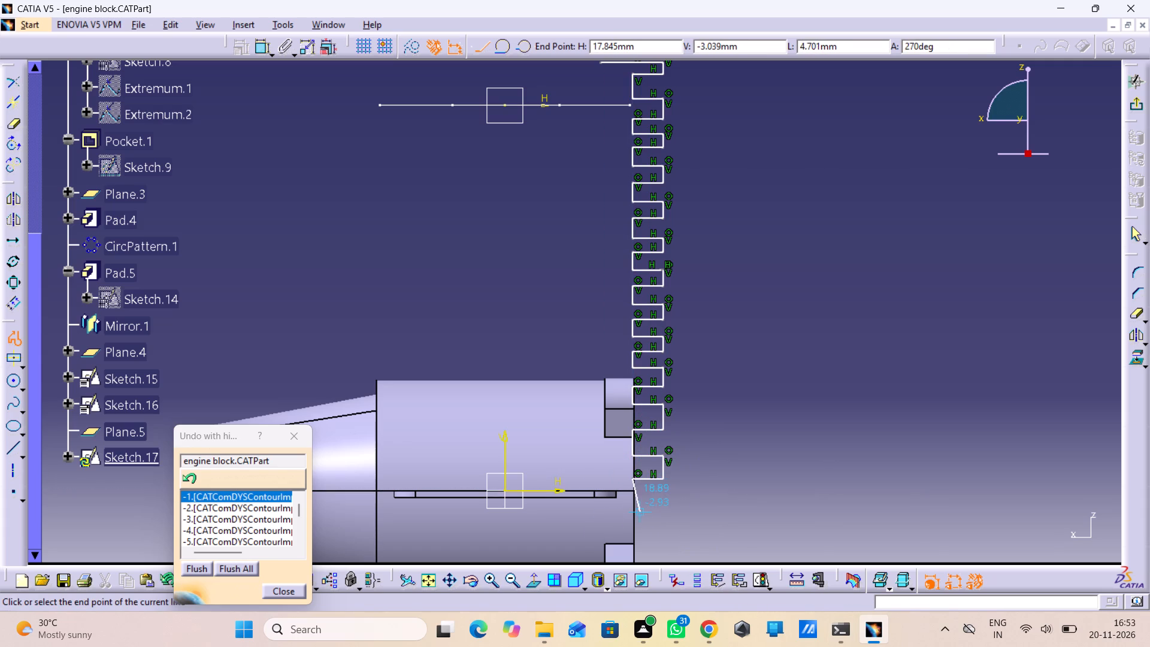
# Finish the fin profile with about 3.3 mm down to V -1.6 mm and outward to H 22.1 mm; close the undo history.
pyautogui.click(634, 504)
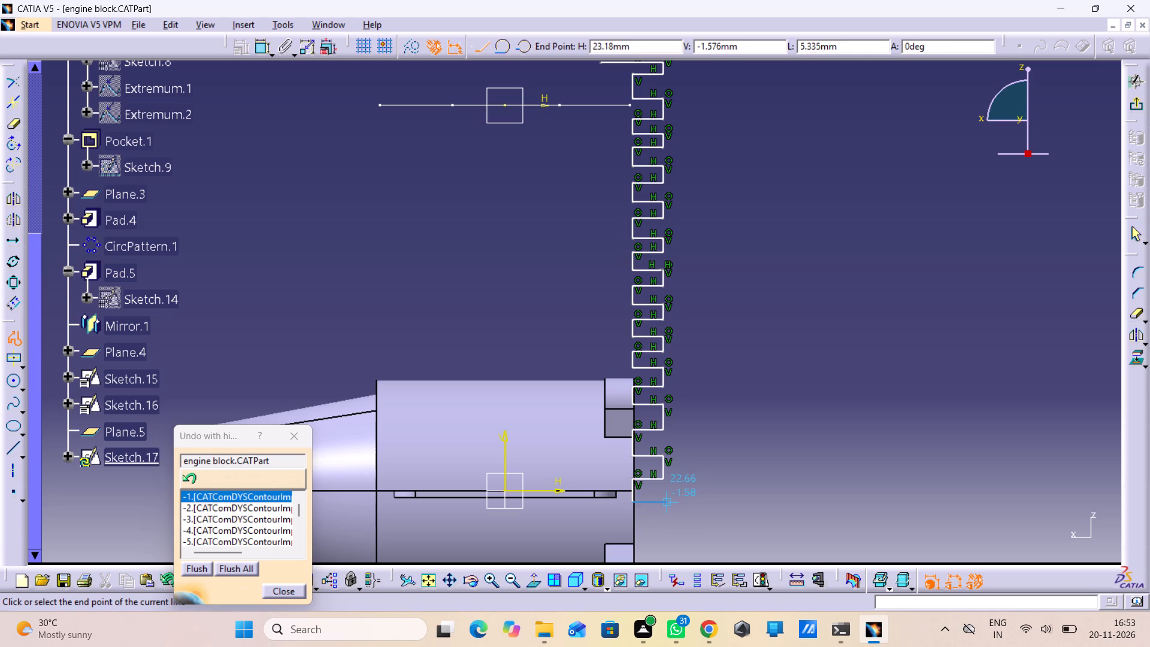
pyautogui.click(662, 504)
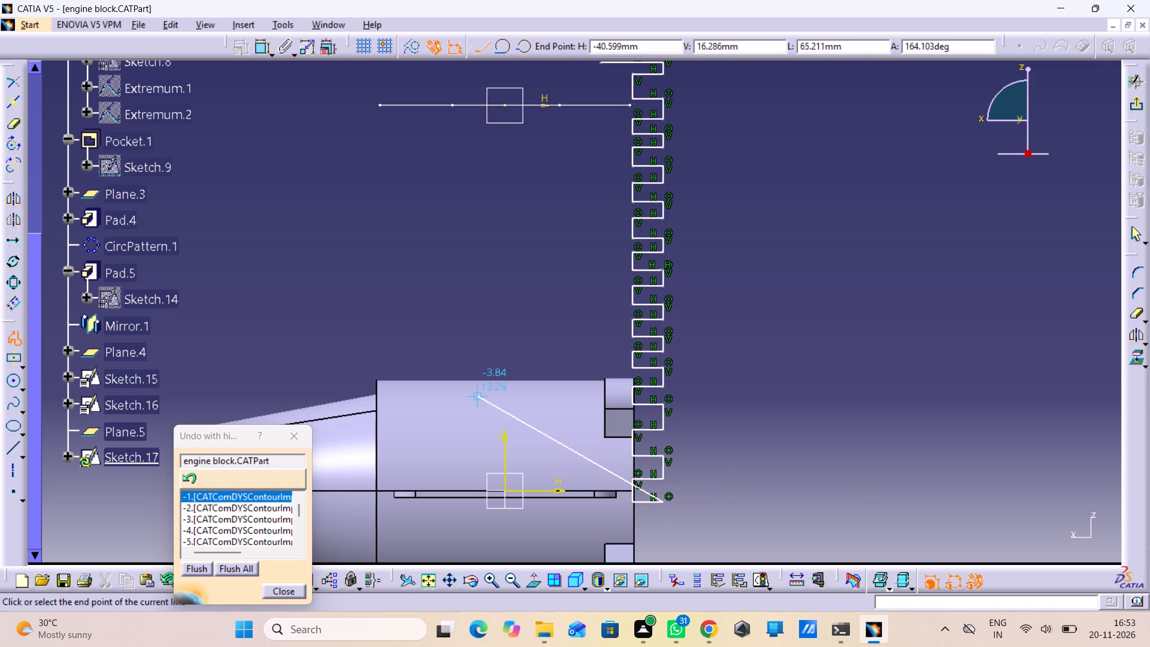
pyautogui.click(17, 342)
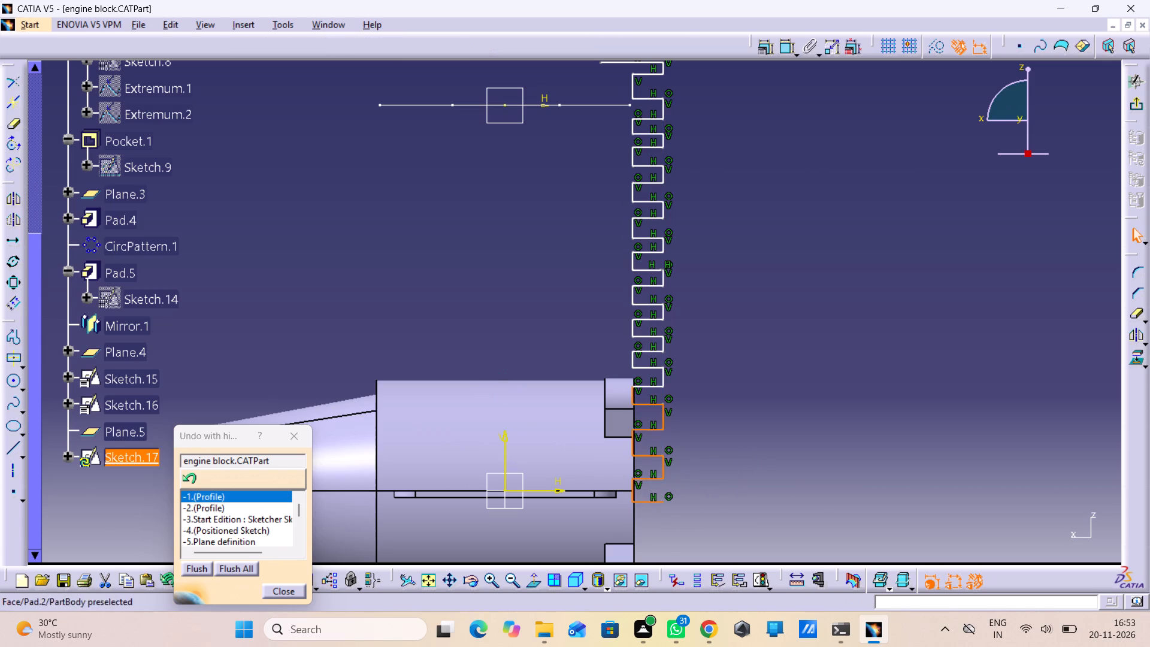
pyautogui.click(814, 503)
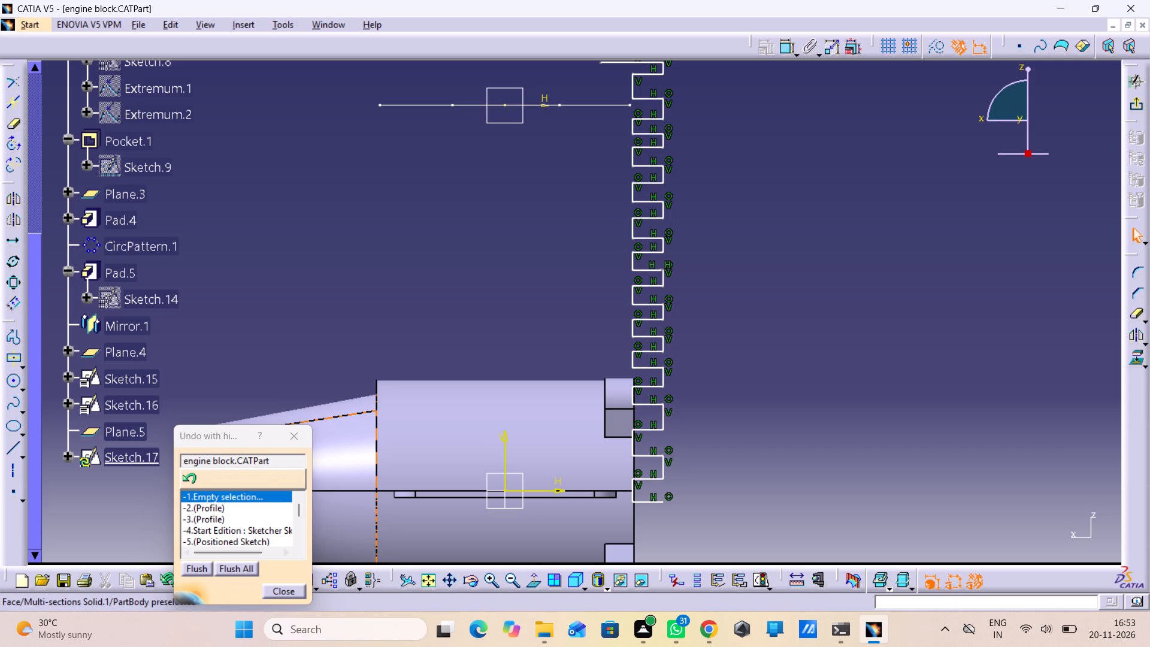
pyautogui.click(305, 436)
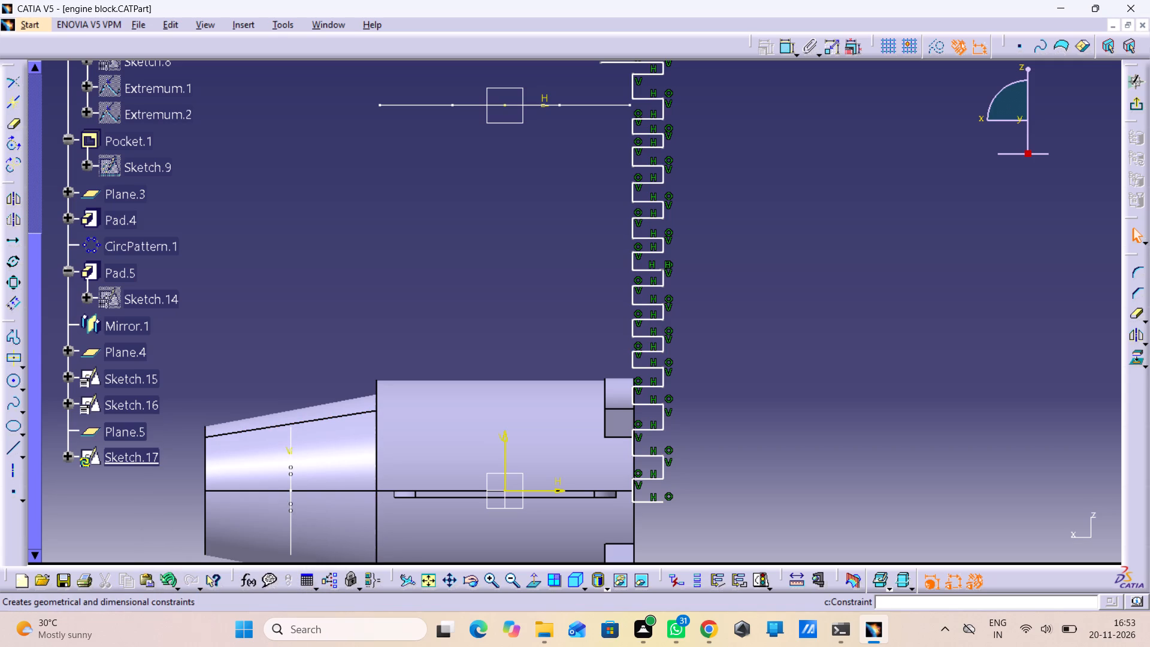
# Dimension the short outer vertical edge of the topmost fin and set it to 0.5 mm.
pyautogui.doubleClick(787, 47)
pyautogui.moveTo(677, 107); pyautogui.dragTo(668, 186, button='middle')
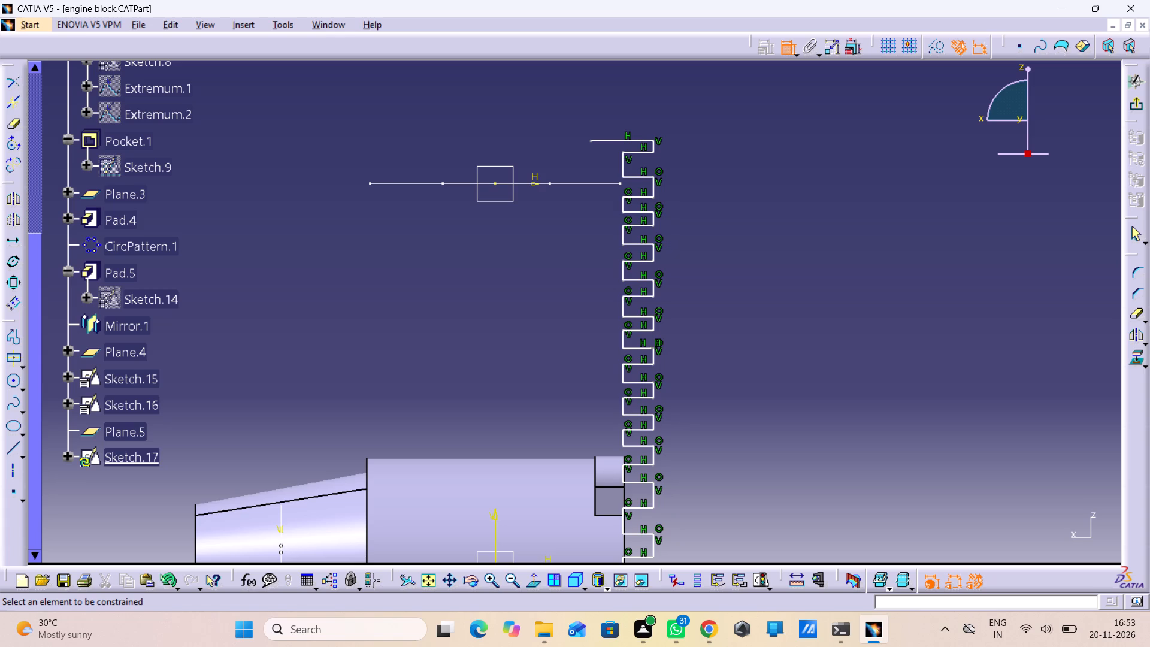
pyautogui.click(655, 144)
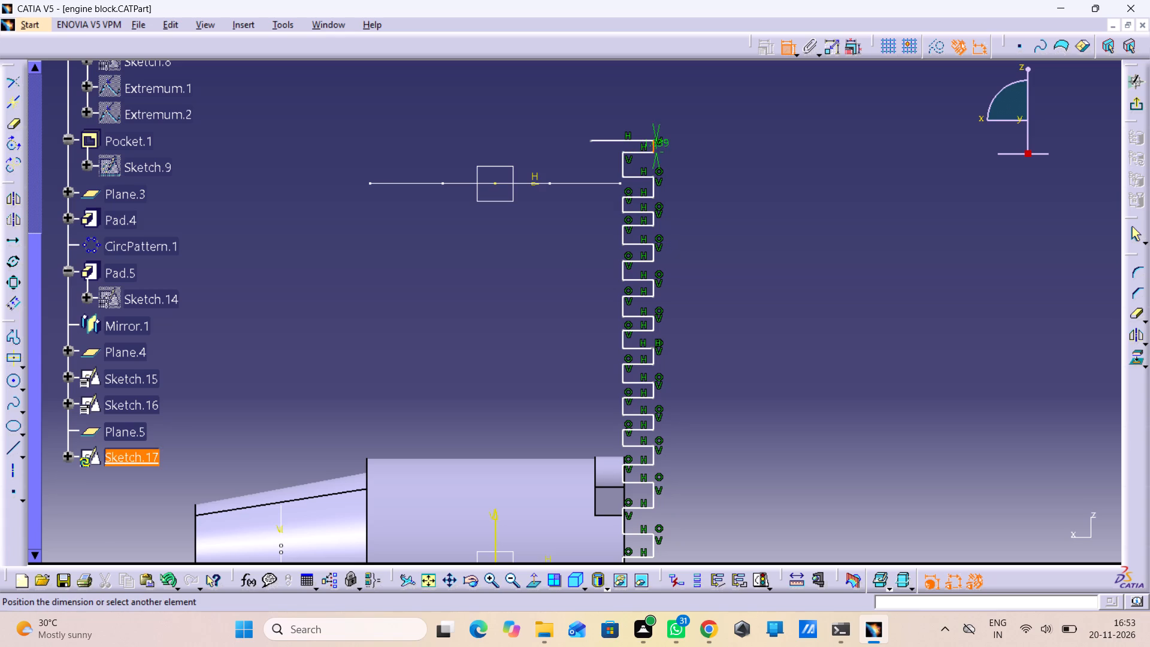
pyautogui.tripleClick(715, 110)
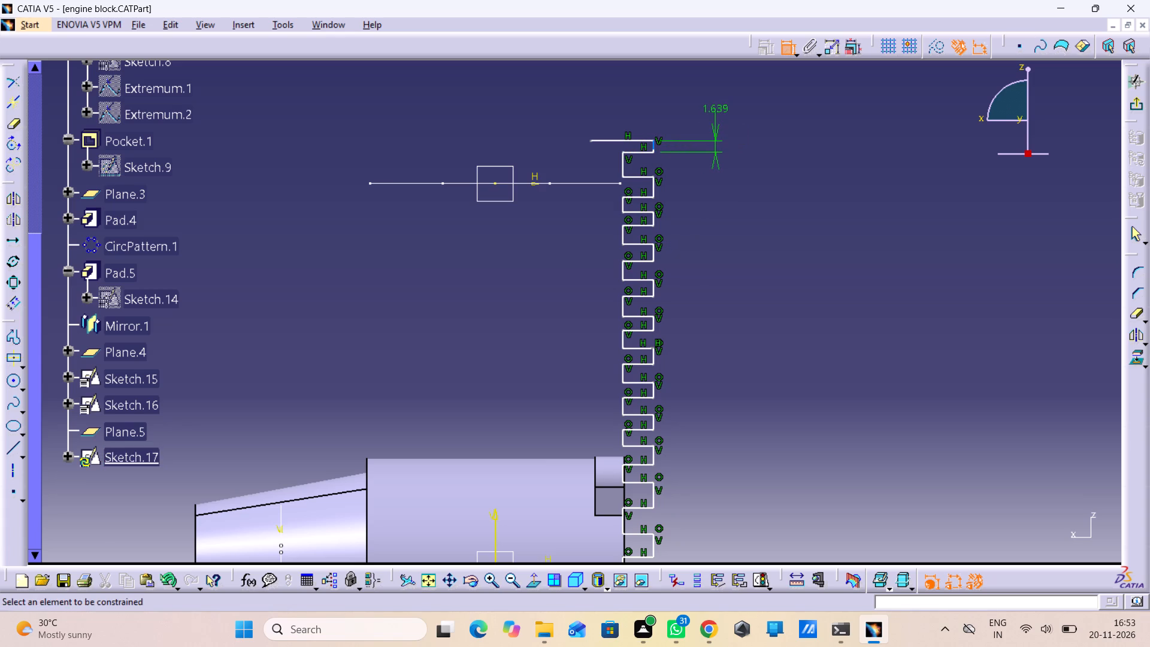
pyautogui.doubleClick(715, 106)
pyautogui.write('0.5')
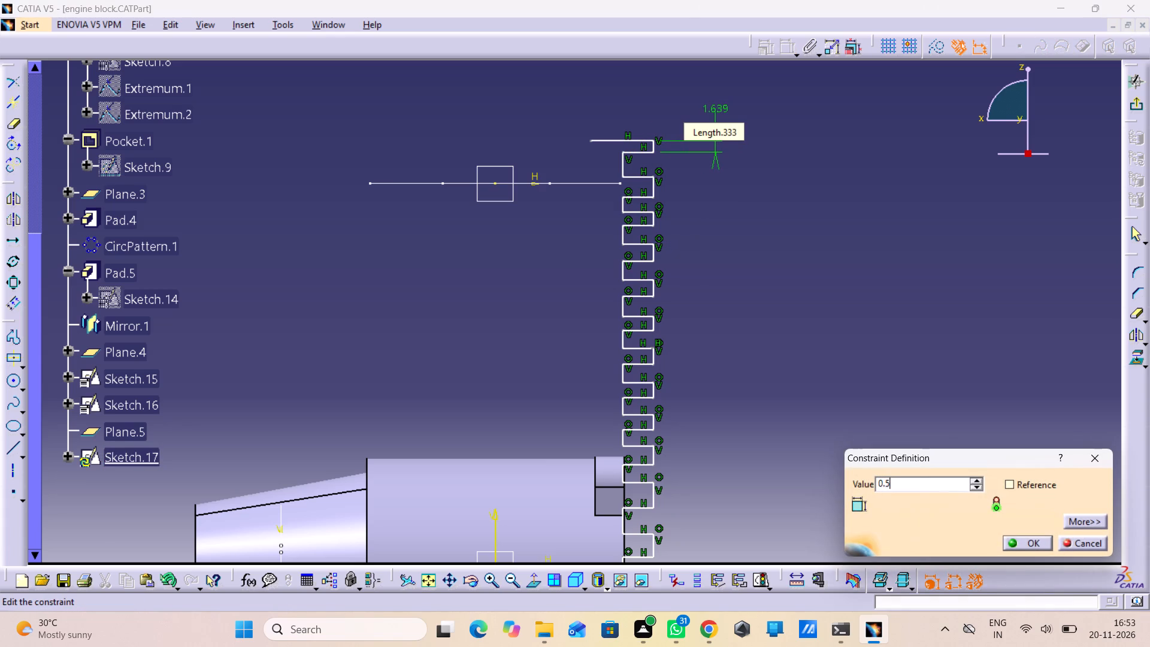
pyautogui.press('Return')
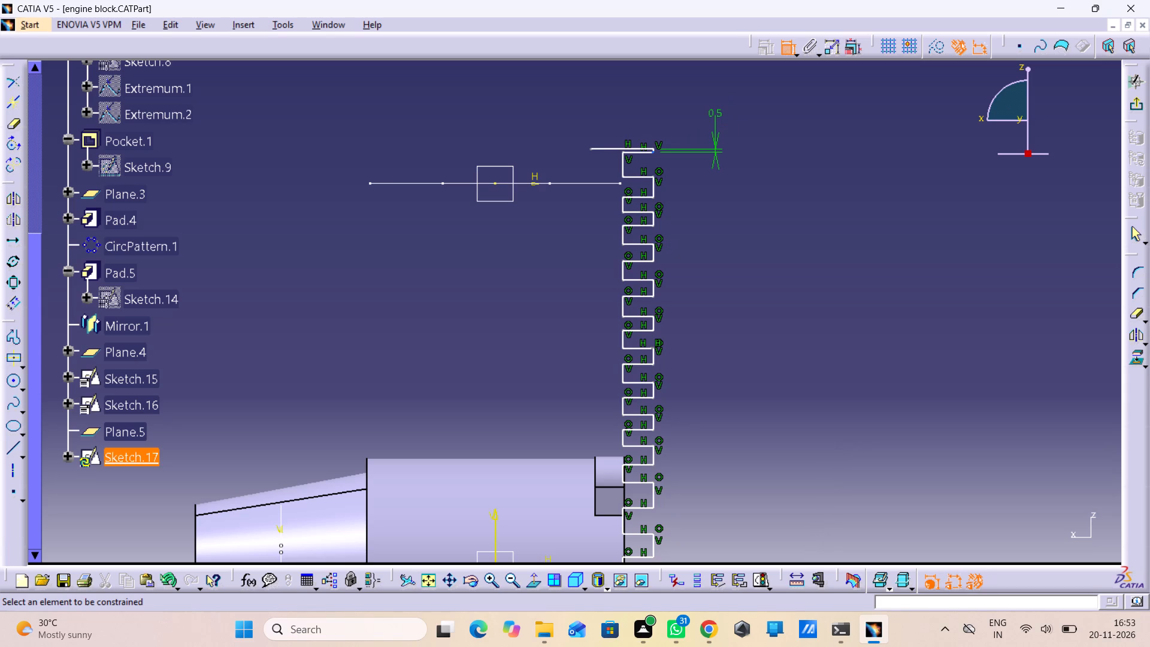
# Dimension the horizontal edge beneath the topmost fin and set the fin depth to 2 mm.
pyautogui.moveTo(645, 155); pyautogui.dragTo(638, 159)
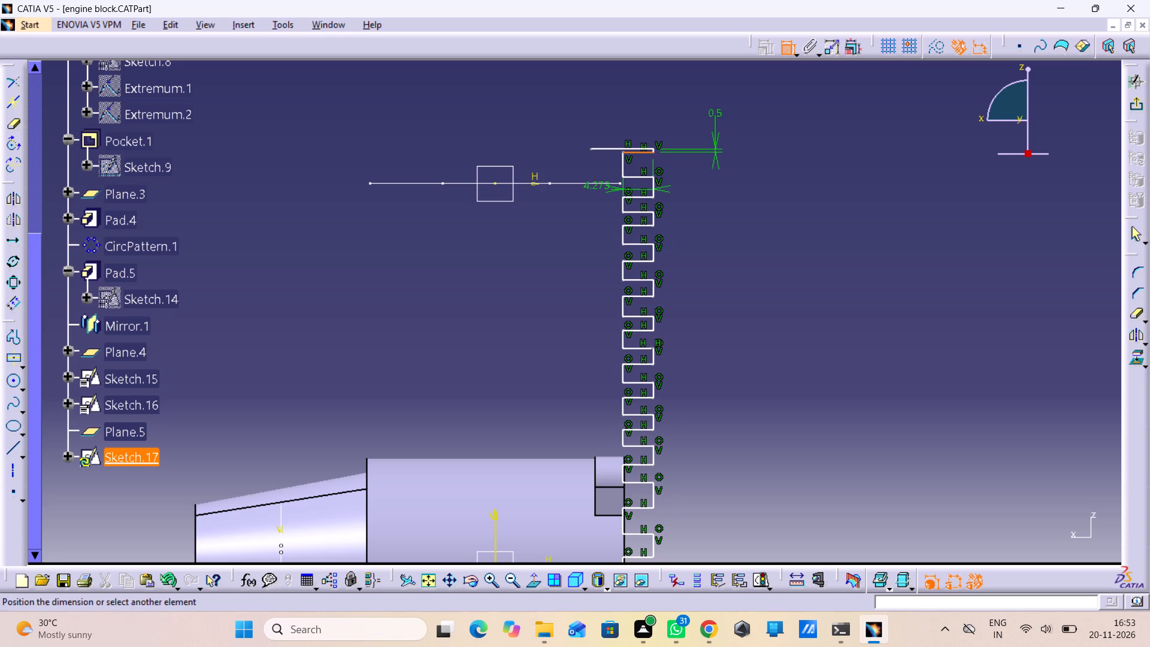
pyautogui.click(581, 167)
pyautogui.doubleClick(580, 165)
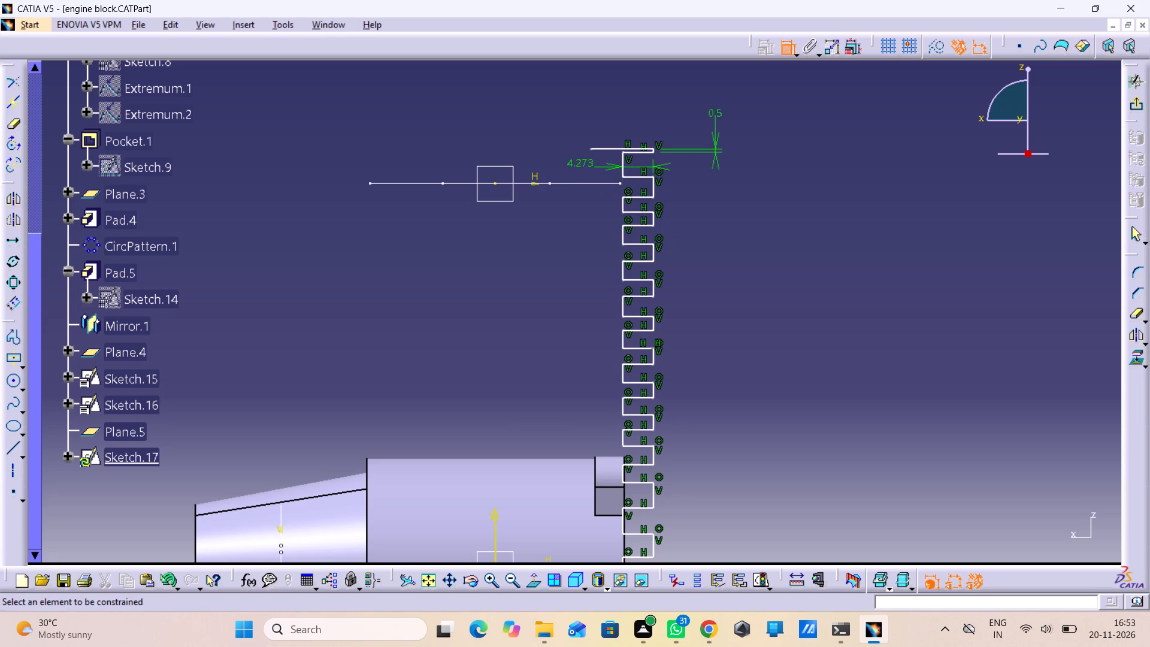
pyautogui.press('2')
pyautogui.press('Return')
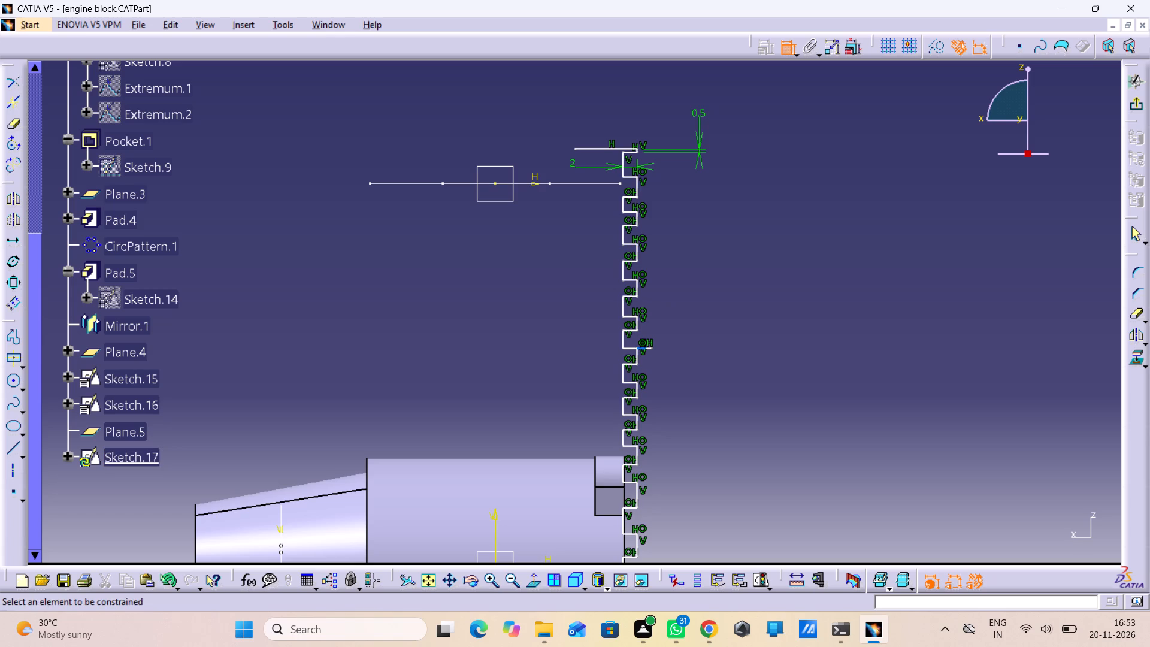
# Delete the two overlapping horizontal lines that overshoot the outer edge midway down the fin profile.
pyautogui.moveTo(646, 365); pyautogui.dragTo(656, 306, button='middle')
pyautogui.moveTo(646, 365); pyautogui.dragTo(646, 355, button='right')
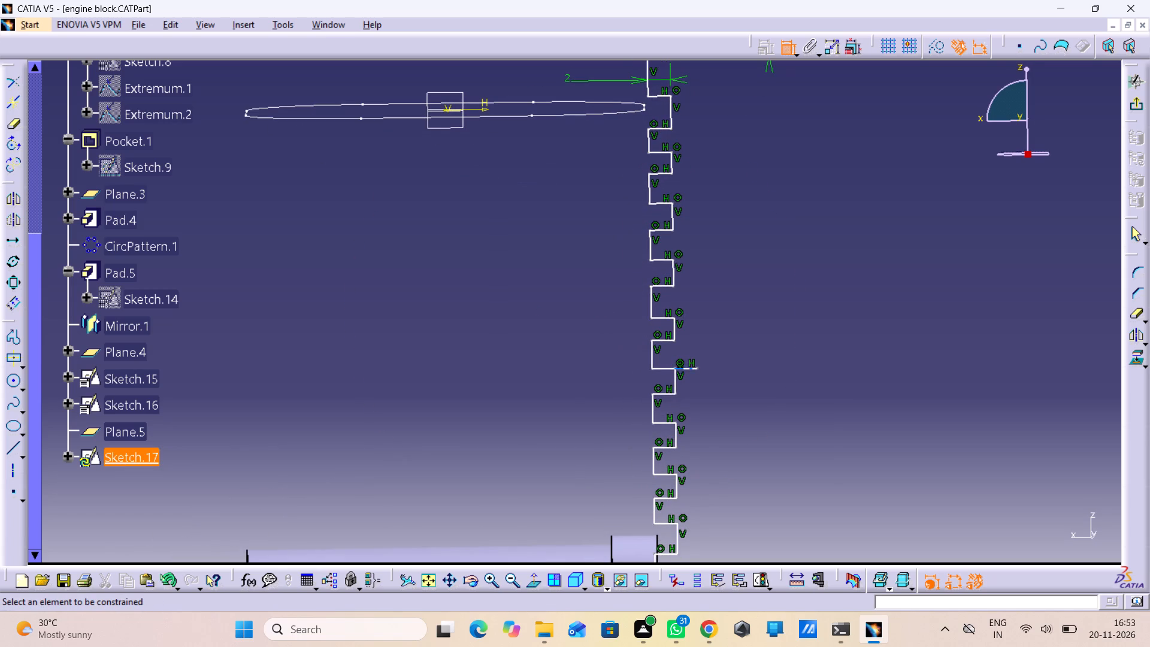
pyautogui.rightClick(689, 370)
pyautogui.click(813, 243)
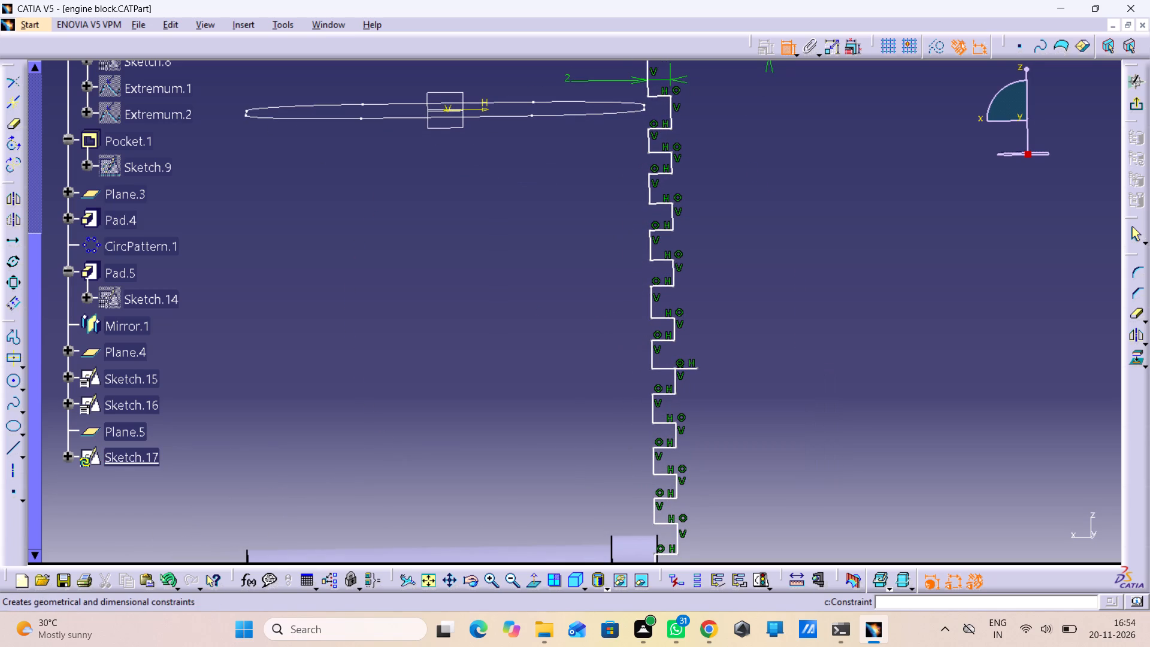
pyautogui.click(789, 52)
pyautogui.rightClick(688, 370)
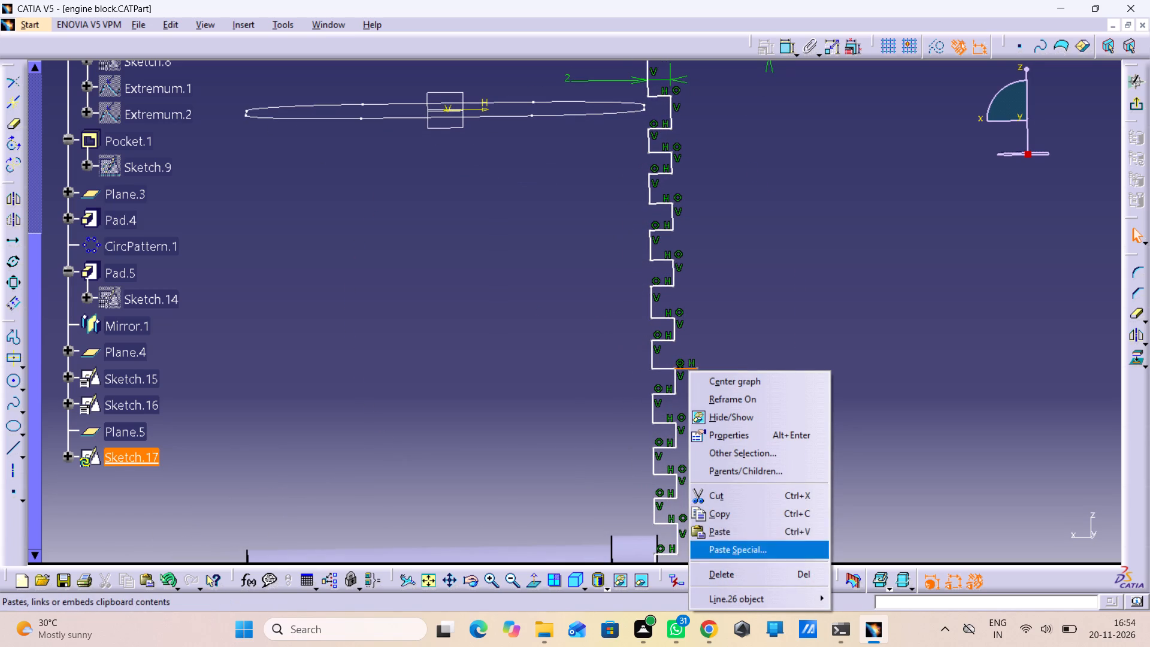
pyautogui.click(734, 574)
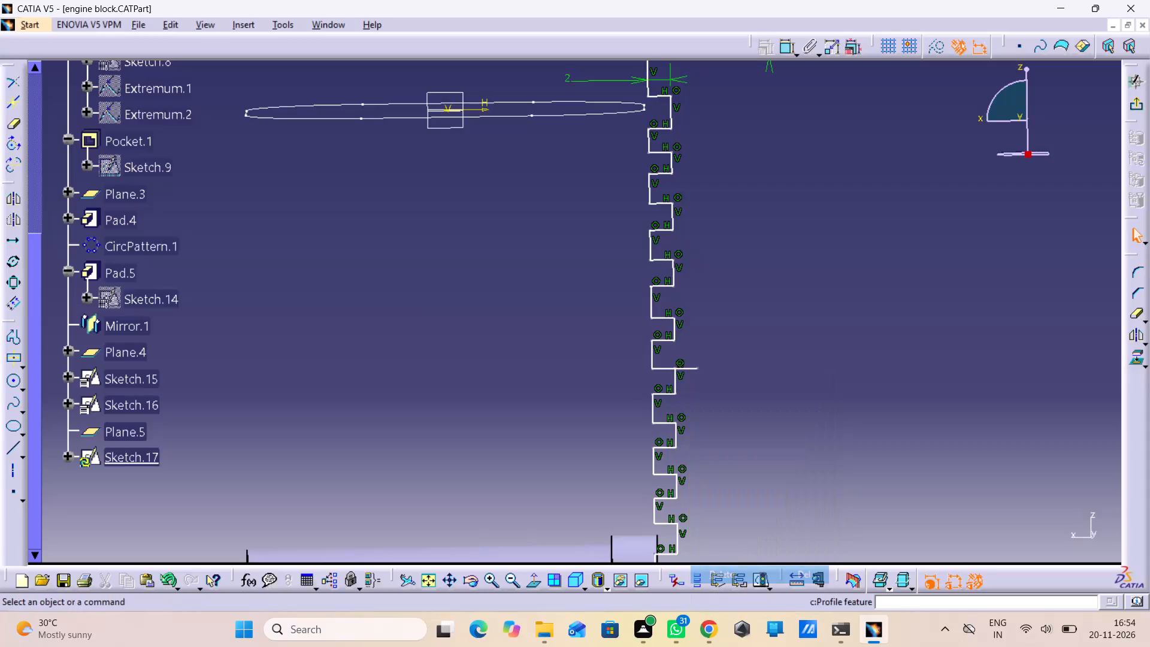
pyautogui.rightClick(690, 370)
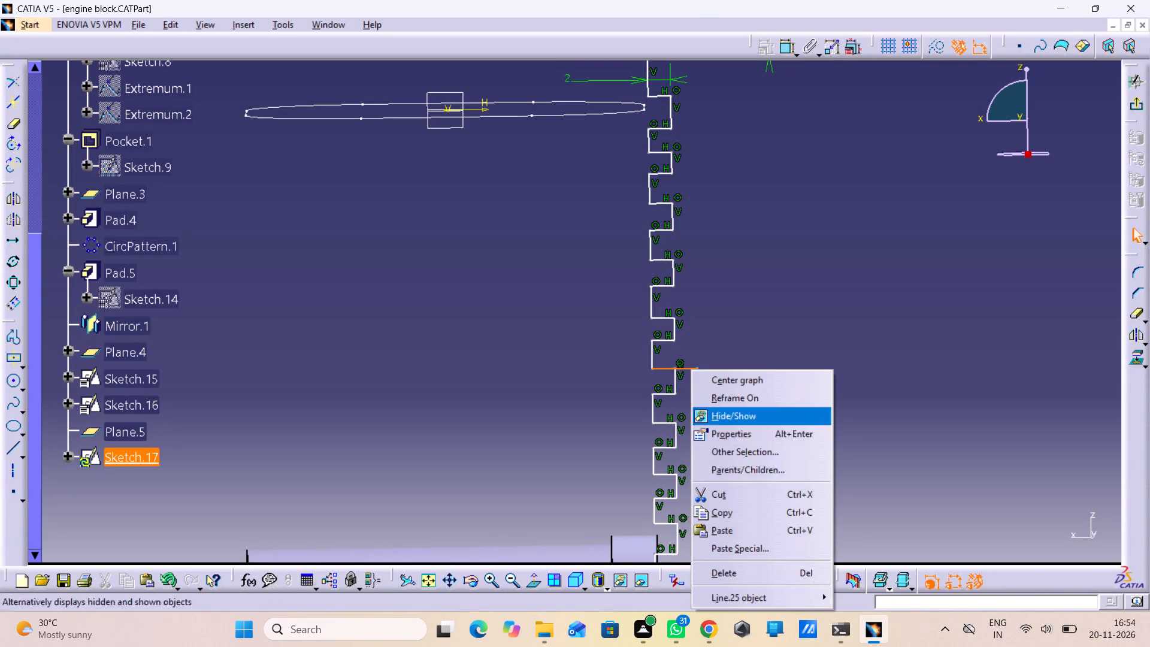
pyautogui.click(729, 570)
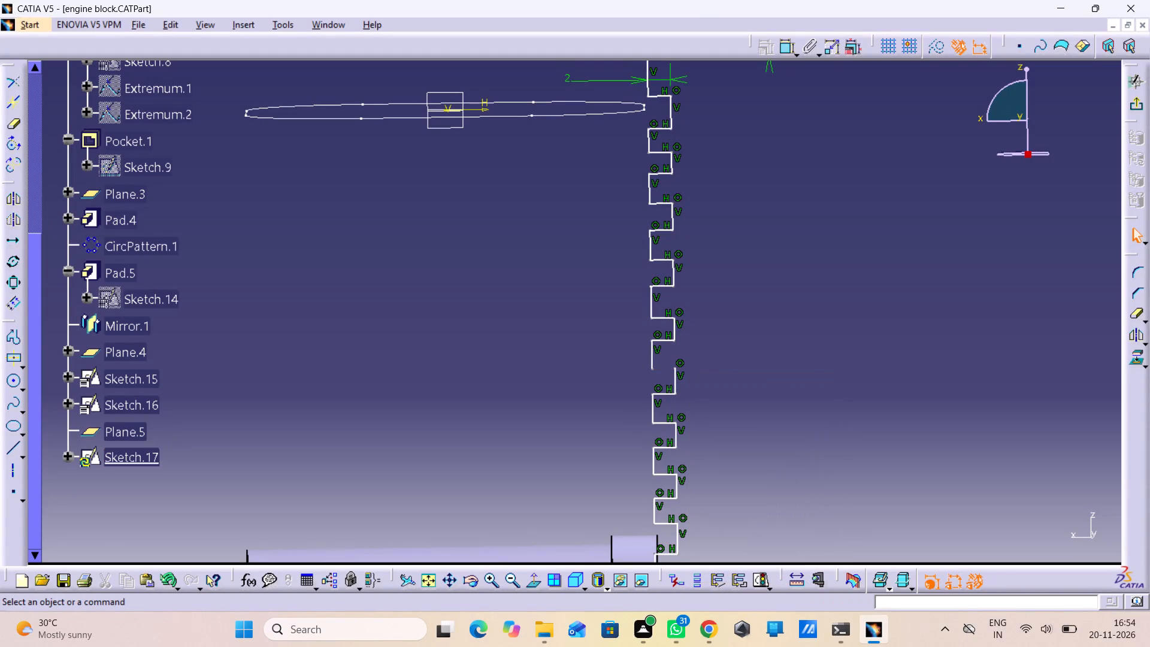
# Draw a horizontal line joining the open inner and outer edge endpoints where the two lines were deleted.
pyautogui.click(19, 446)
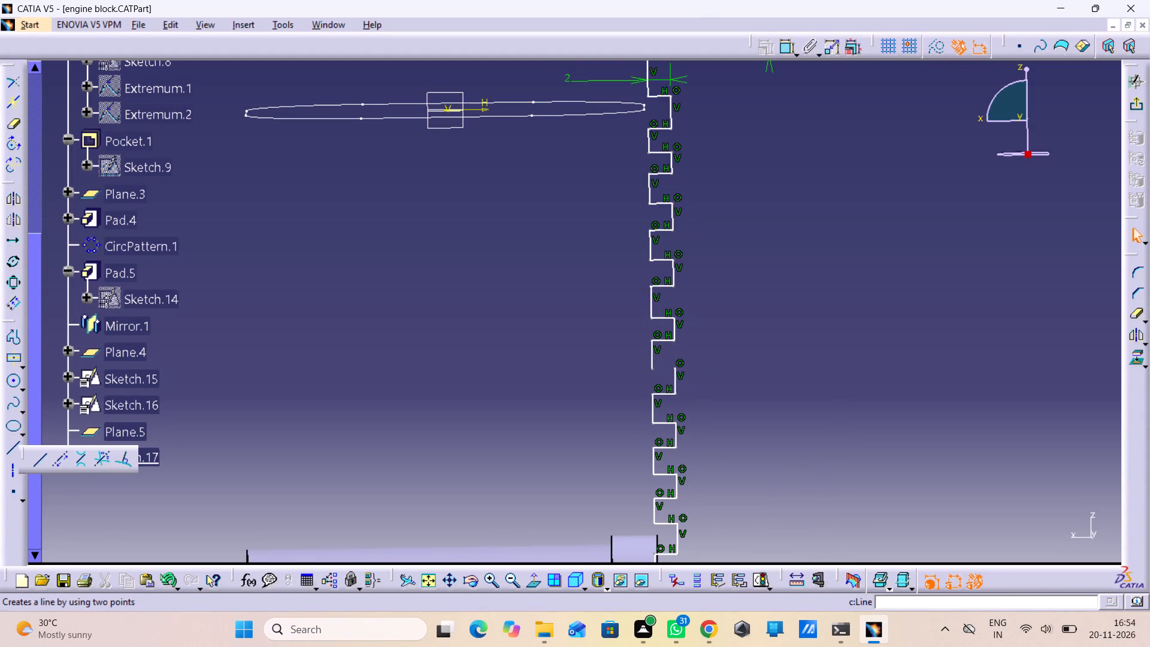
pyautogui.click(34, 461)
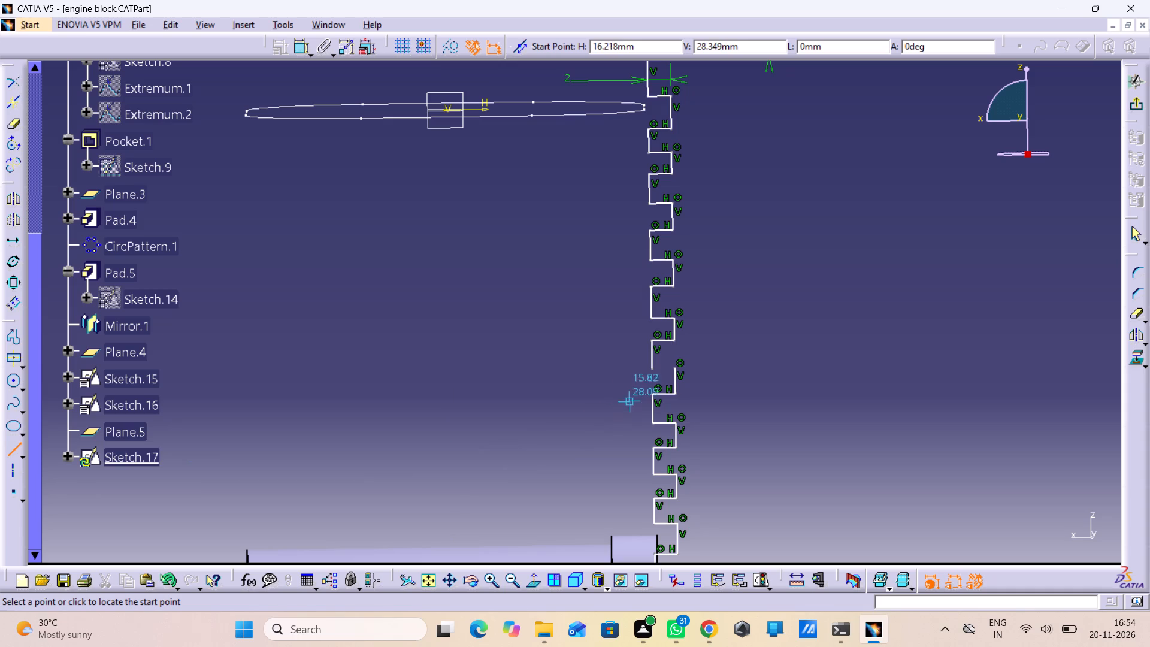
pyautogui.click(652, 370)
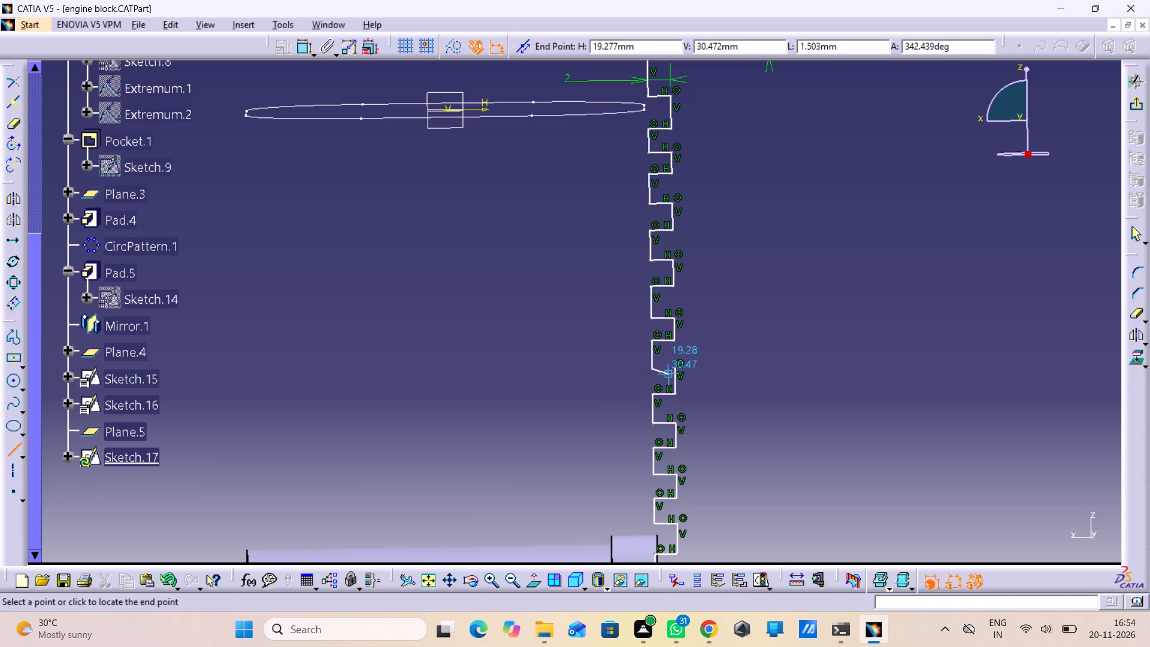
pyautogui.click(676, 368)
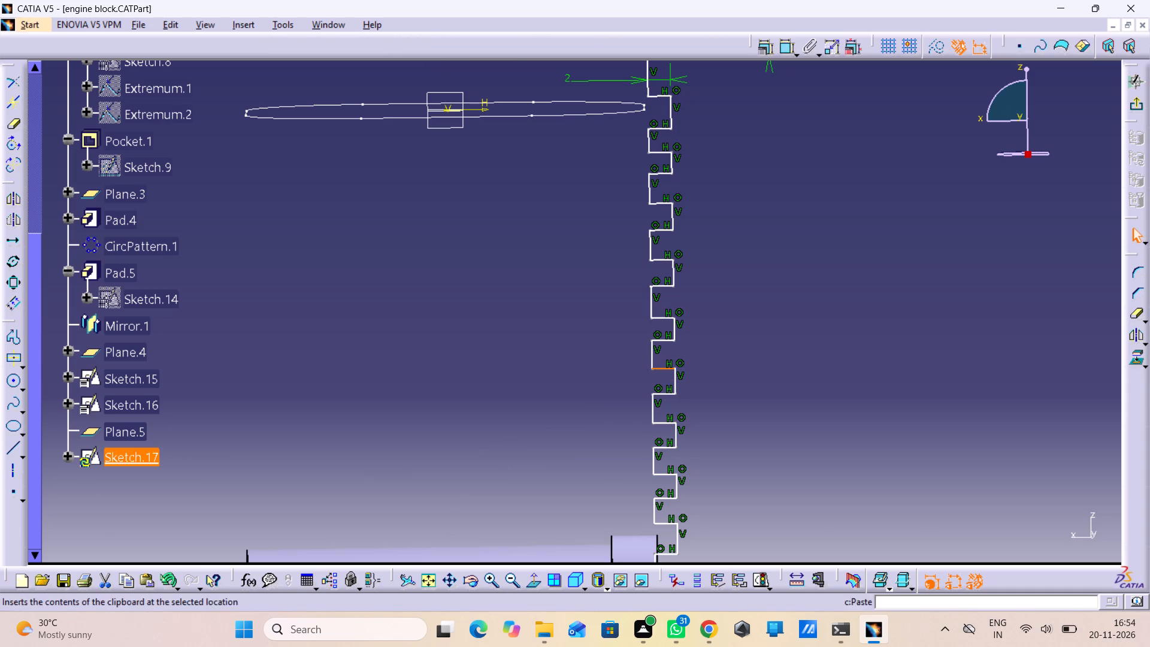
pyautogui.click(379, 451)
# Dimension the inner vertical edge directly below the topmost fin and set the gap to 1 mm.
pyautogui.moveTo(642, 239); pyautogui.dragTo(642, 272, button='middle')
pyautogui.rightClick(642, 239)
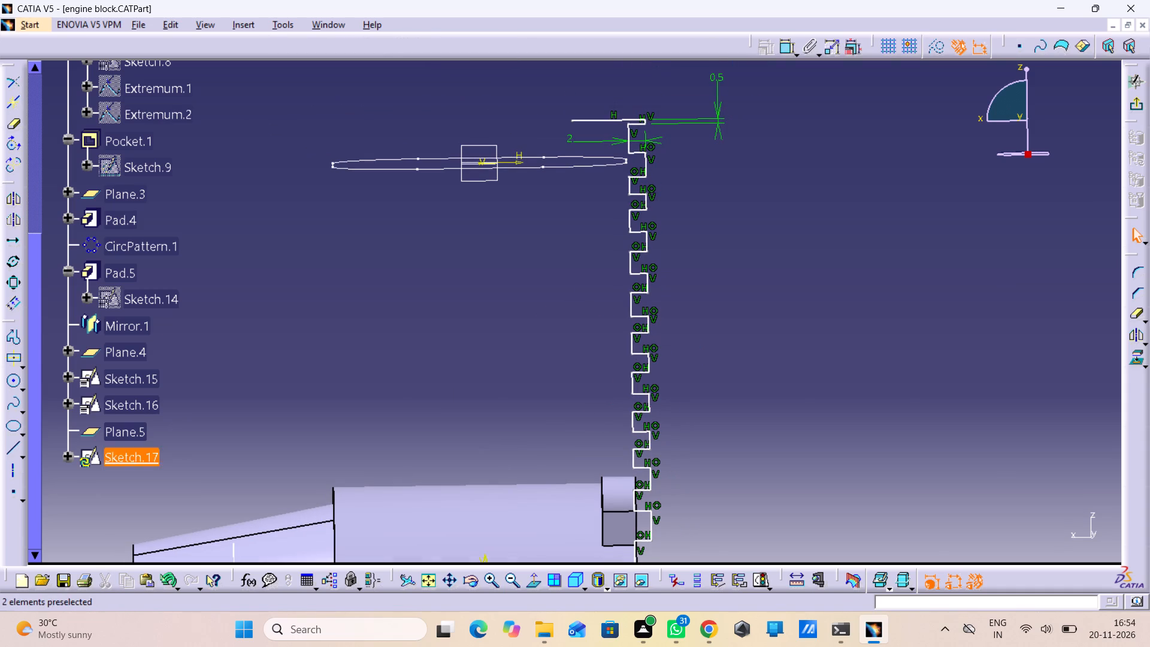
pyautogui.doubleClick(789, 45)
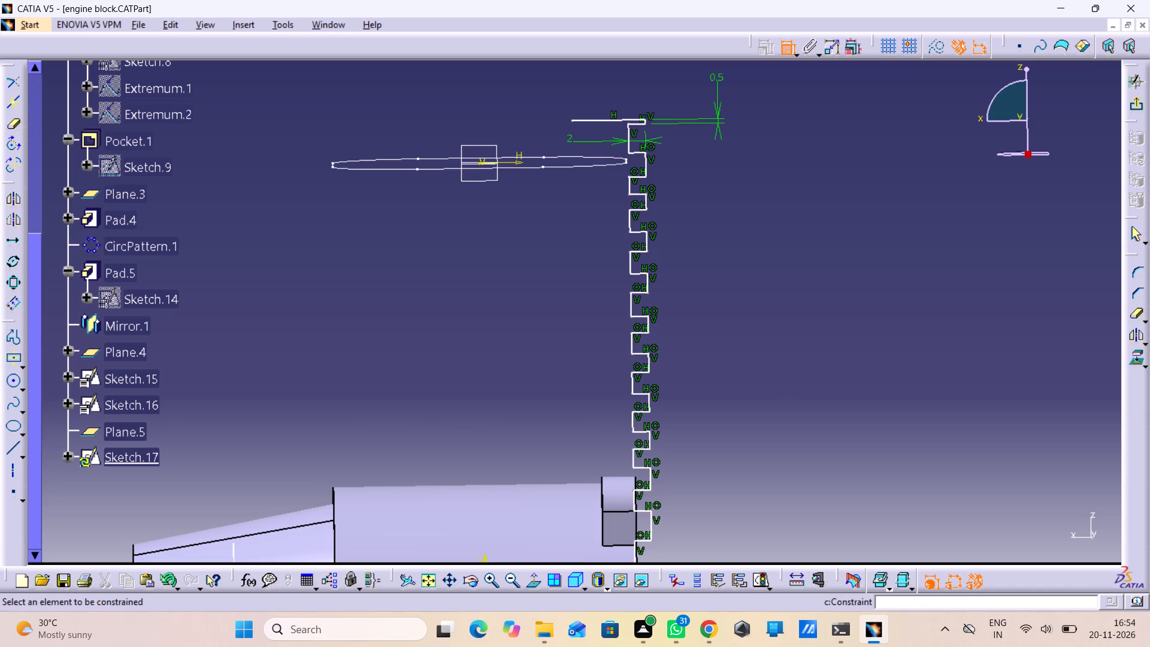
pyautogui.moveTo(670, 191); pyautogui.dragTo(670, 114, button='middle')
pyautogui.rightClick(670, 191)
pyautogui.moveTo(670, 114); pyautogui.dragTo(540, 595, button='middle')
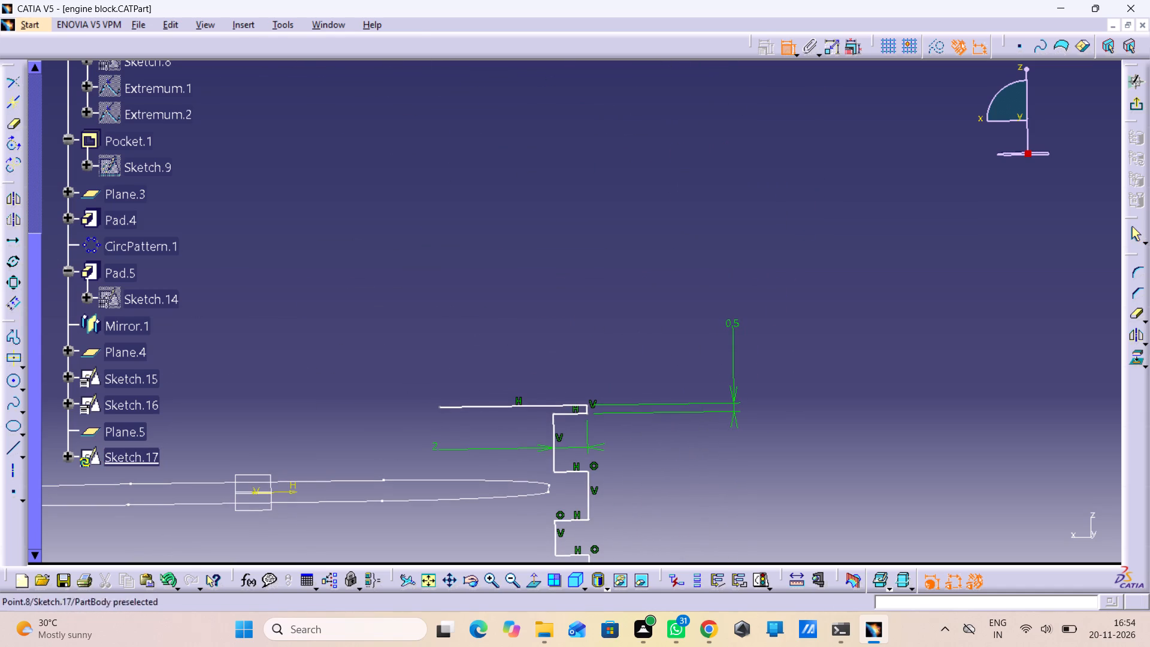
pyautogui.click(556, 437)
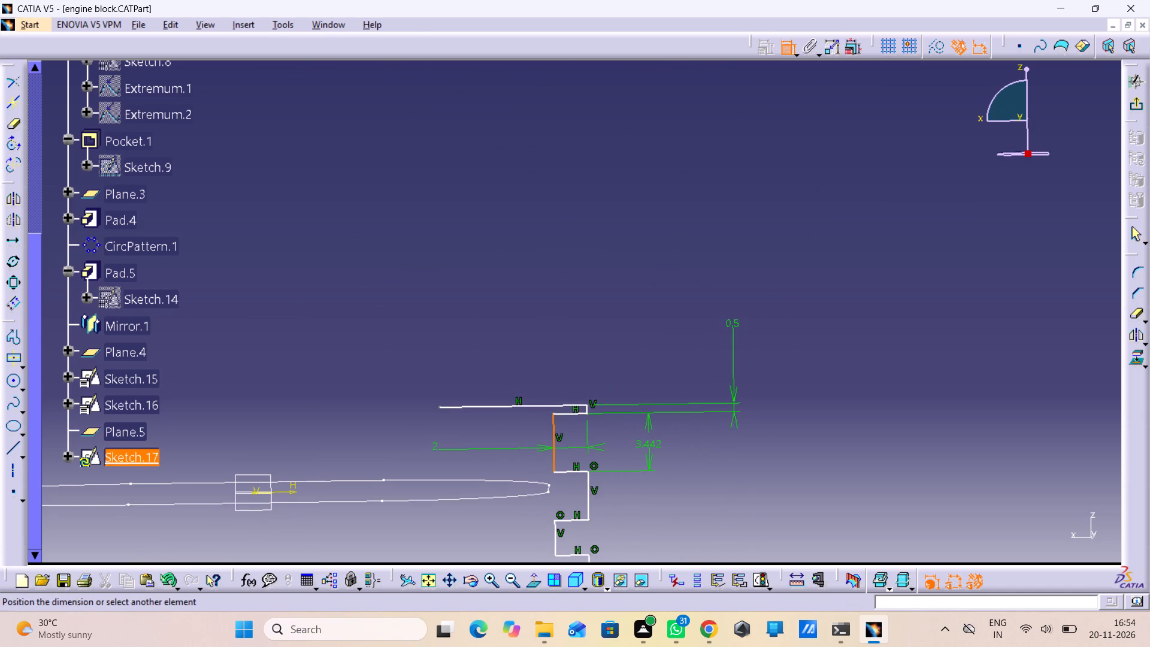
pyautogui.click(650, 446)
pyautogui.click(652, 437)
pyautogui.doubleClick(653, 437)
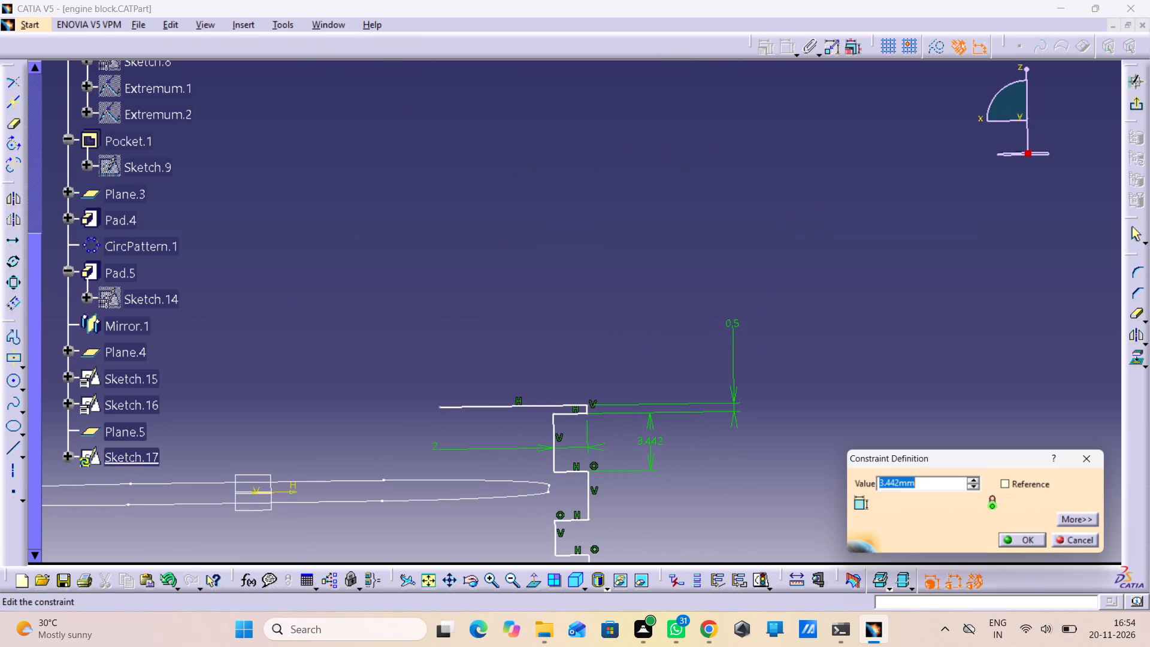
pyautogui.press('1')
pyautogui.press('Return')
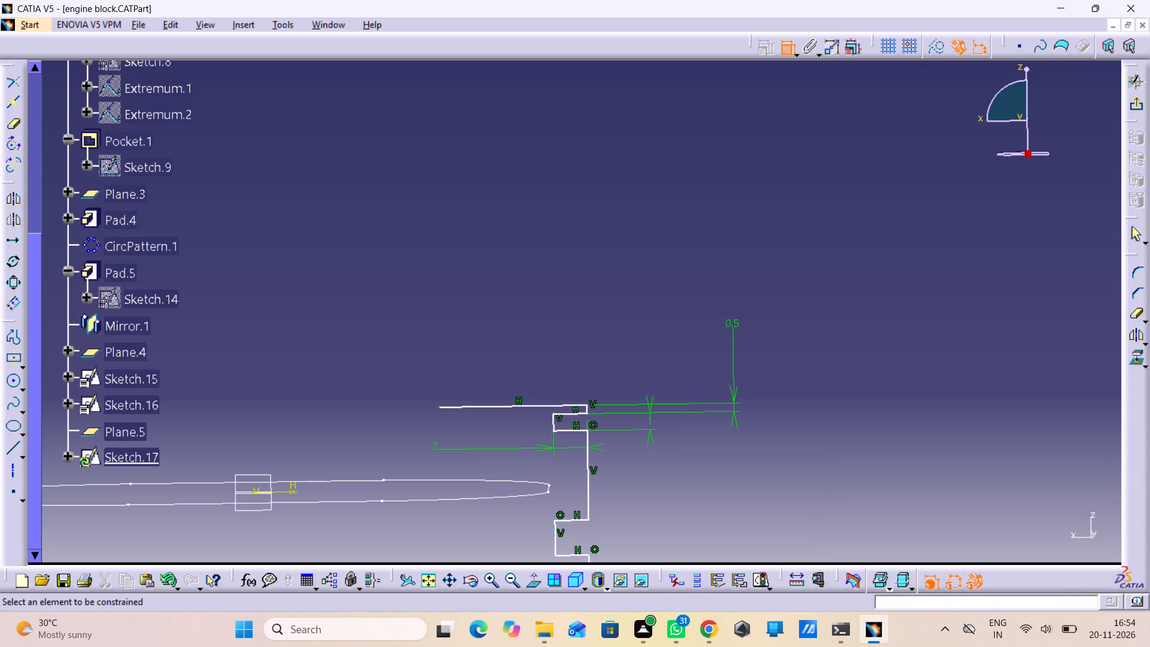
# Dimension the second fin's outer vertical edge and set its thickness to 1 mm.
pyautogui.click(590, 474)
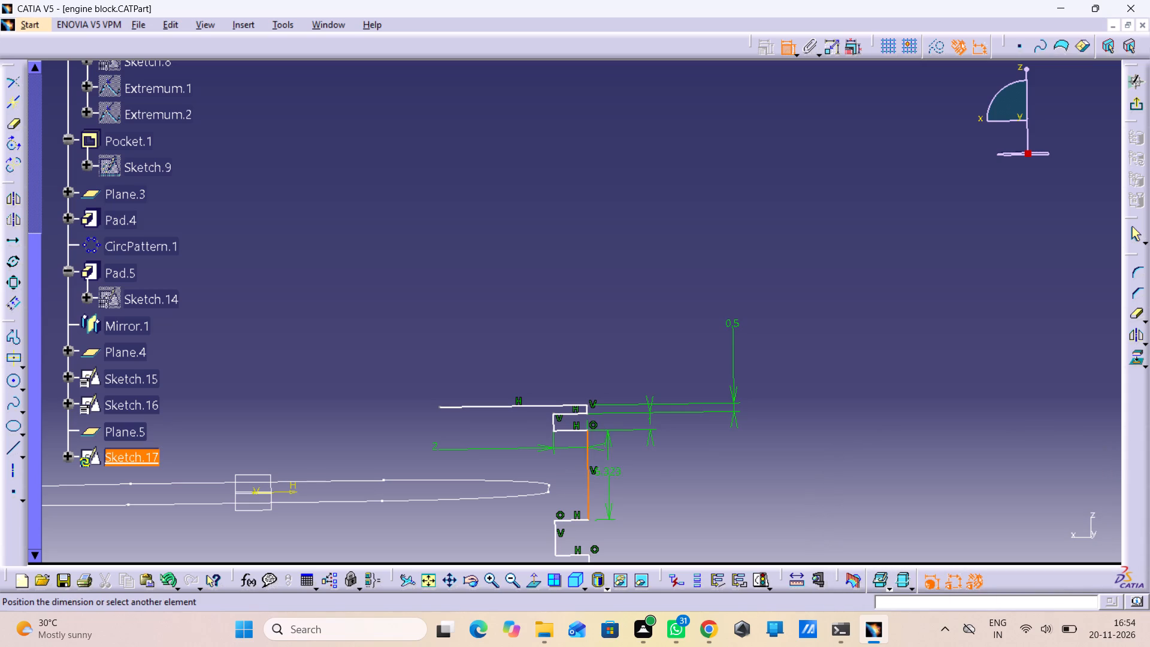
pyautogui.doubleClick(618, 473)
pyautogui.doubleClick(618, 473)
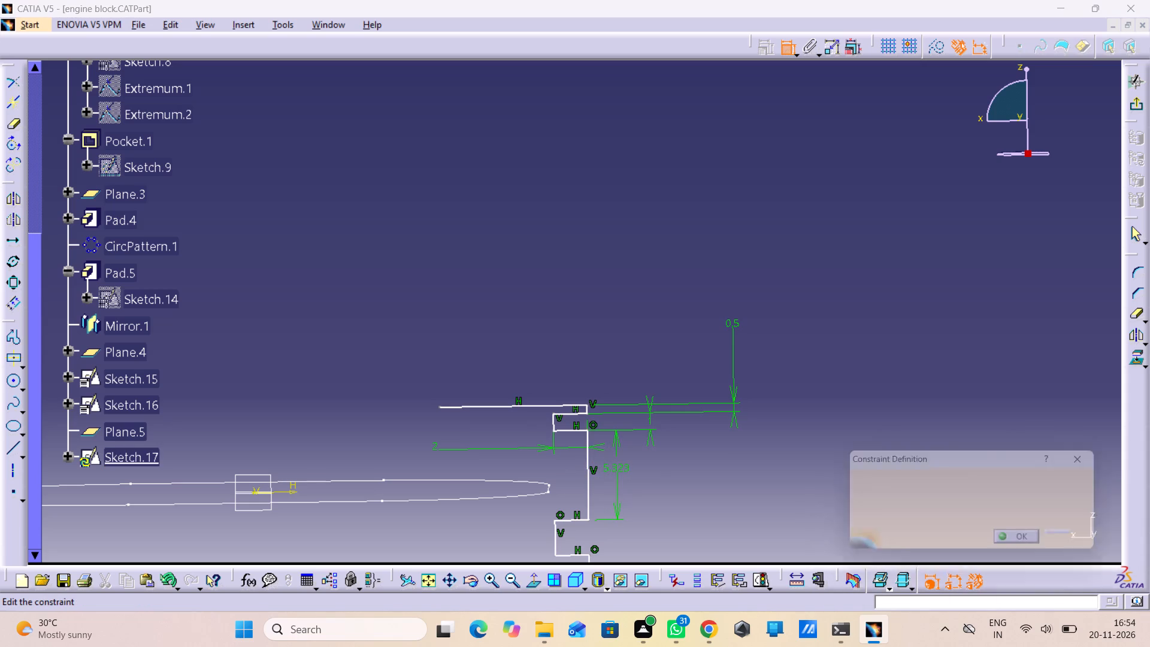
pyautogui.press('1')
pyautogui.press('Return')
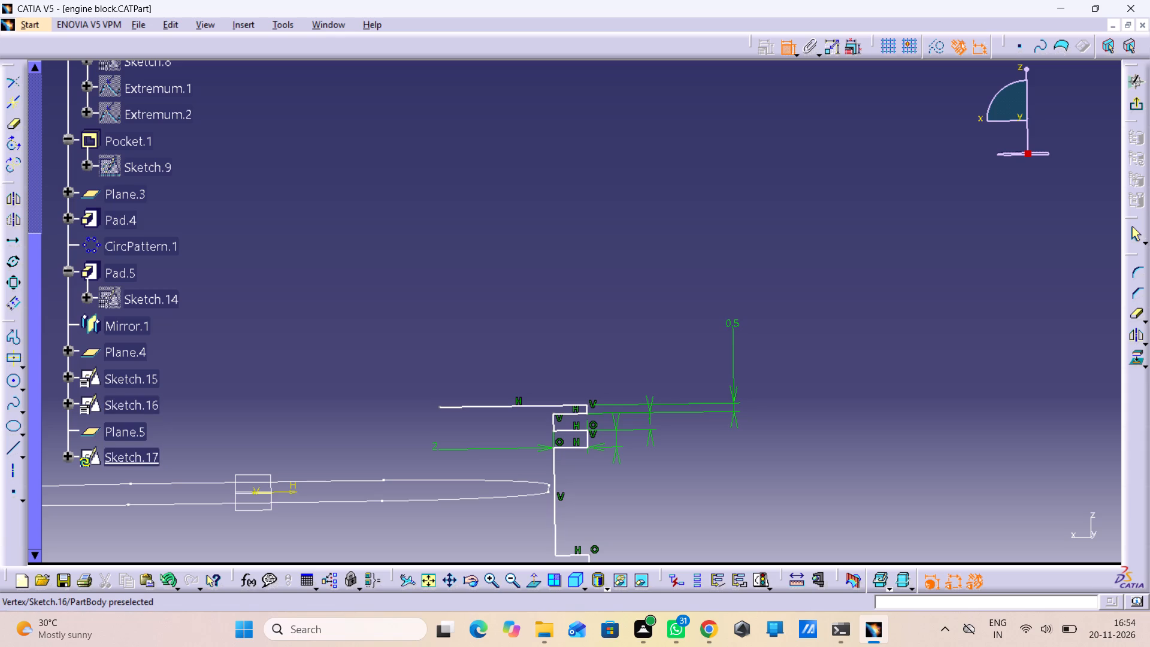
# Dimension the inner vertical edge directly below the second fin and set the gap to 1 mm.
pyautogui.click(553, 473)
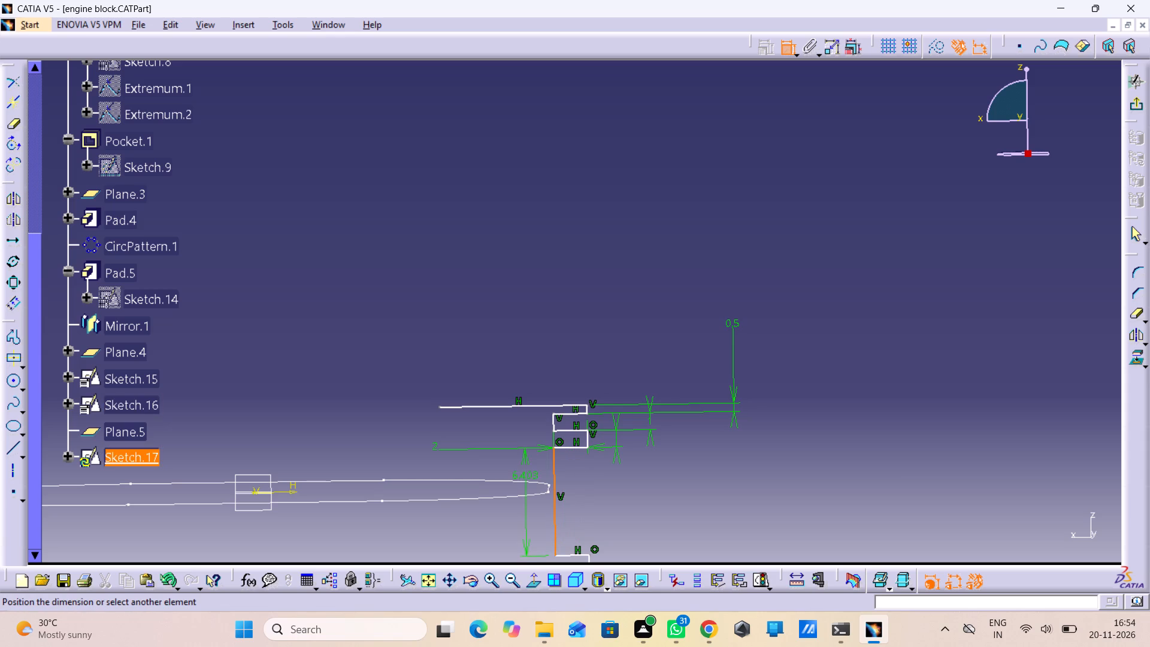
pyautogui.tripleClick(522, 474)
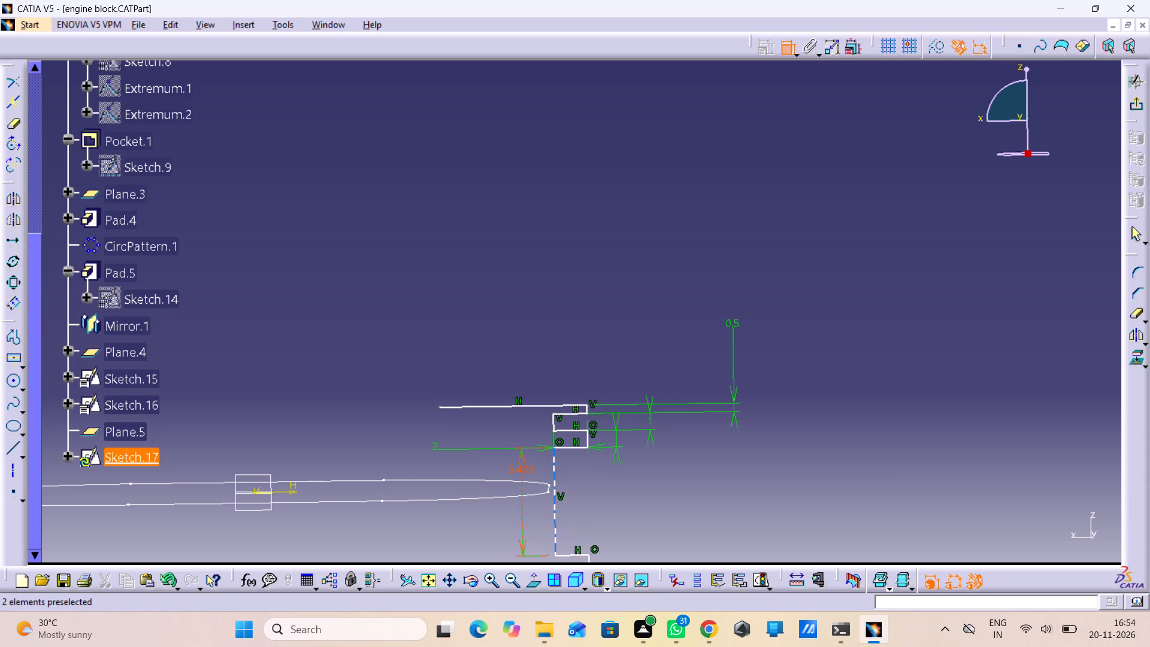
pyautogui.doubleClick(532, 478)
pyautogui.press('1')
pyautogui.press('Return')
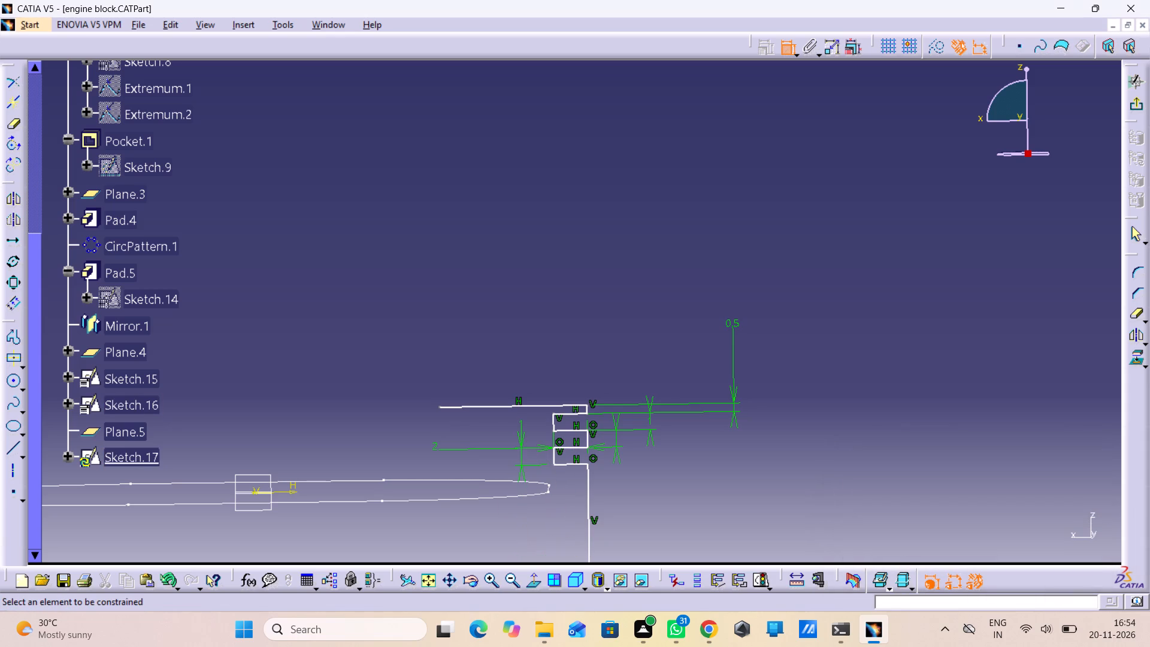
# Dimension the third fin's outer vertical edge and set its thickness to 1 mm.
pyautogui.click(587, 487)
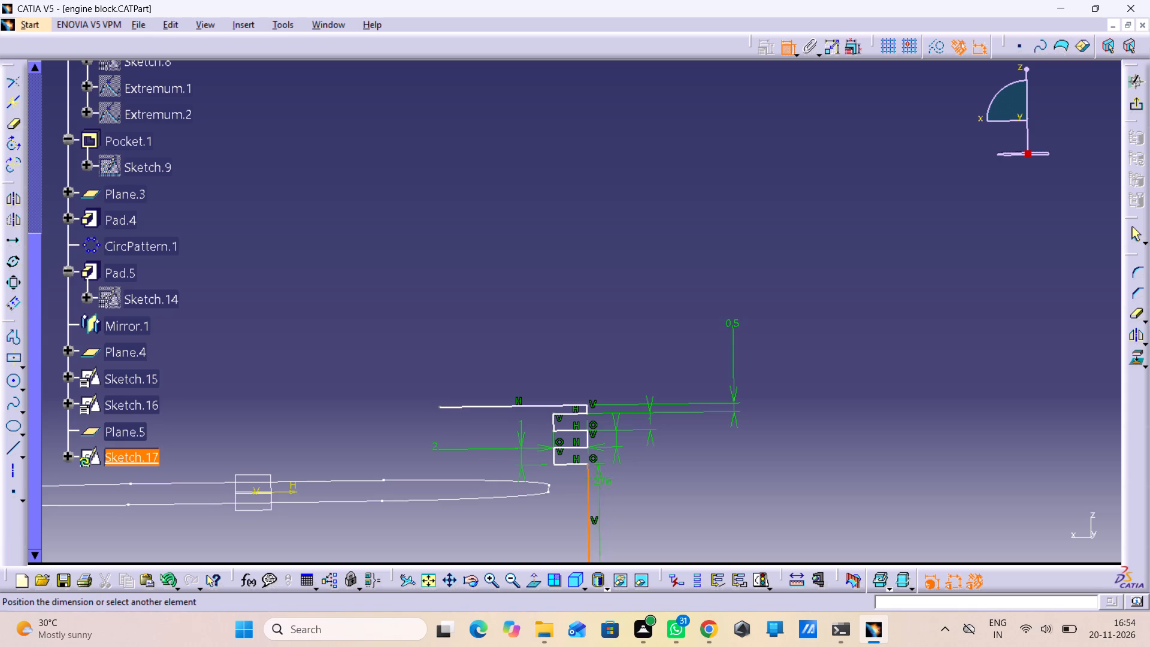
pyautogui.click(613, 503)
pyautogui.click(613, 500)
pyautogui.click(613, 500)
pyautogui.doubleClick(613, 500)
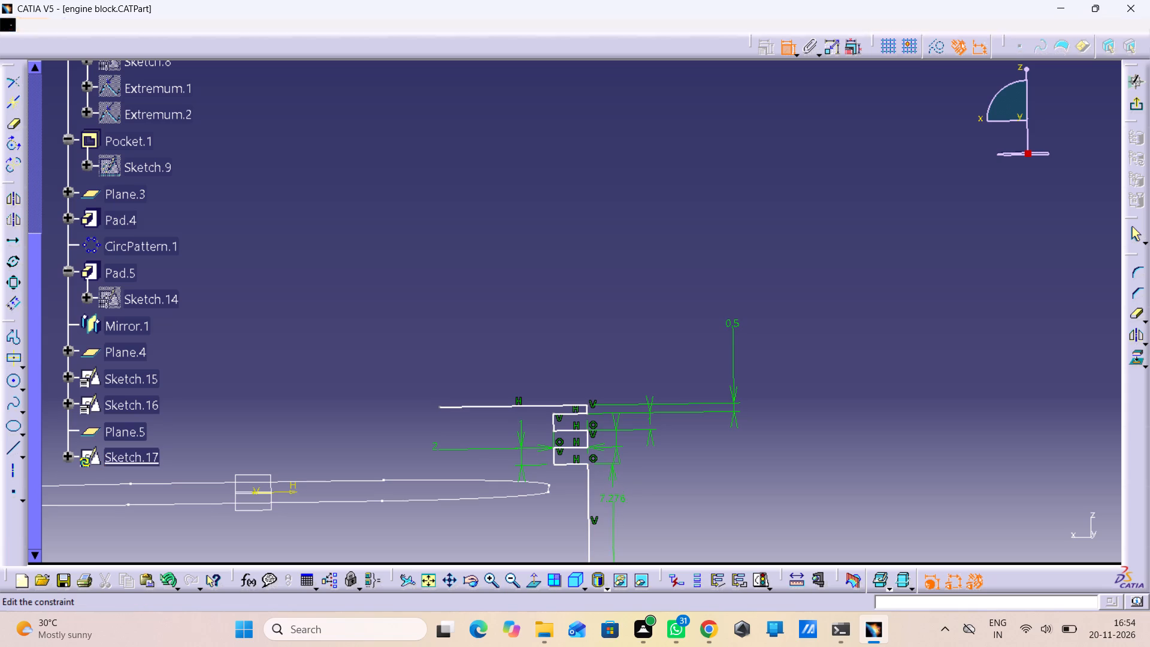
pyautogui.doubleClick(613, 500)
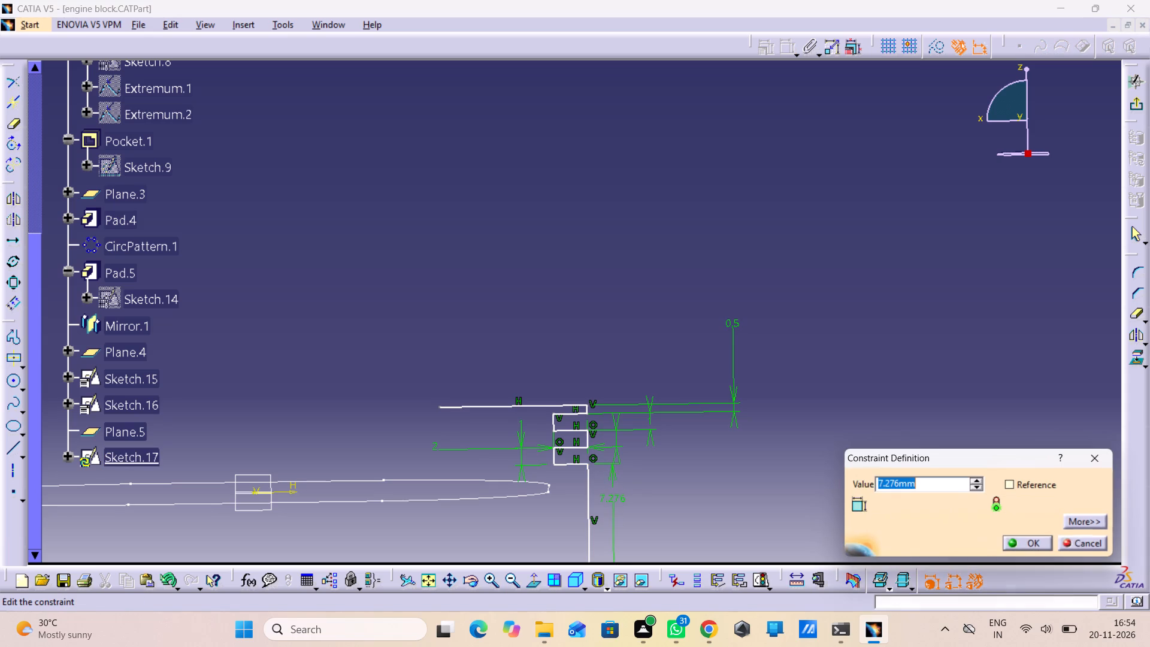
pyautogui.press('1')
pyautogui.press('Return')
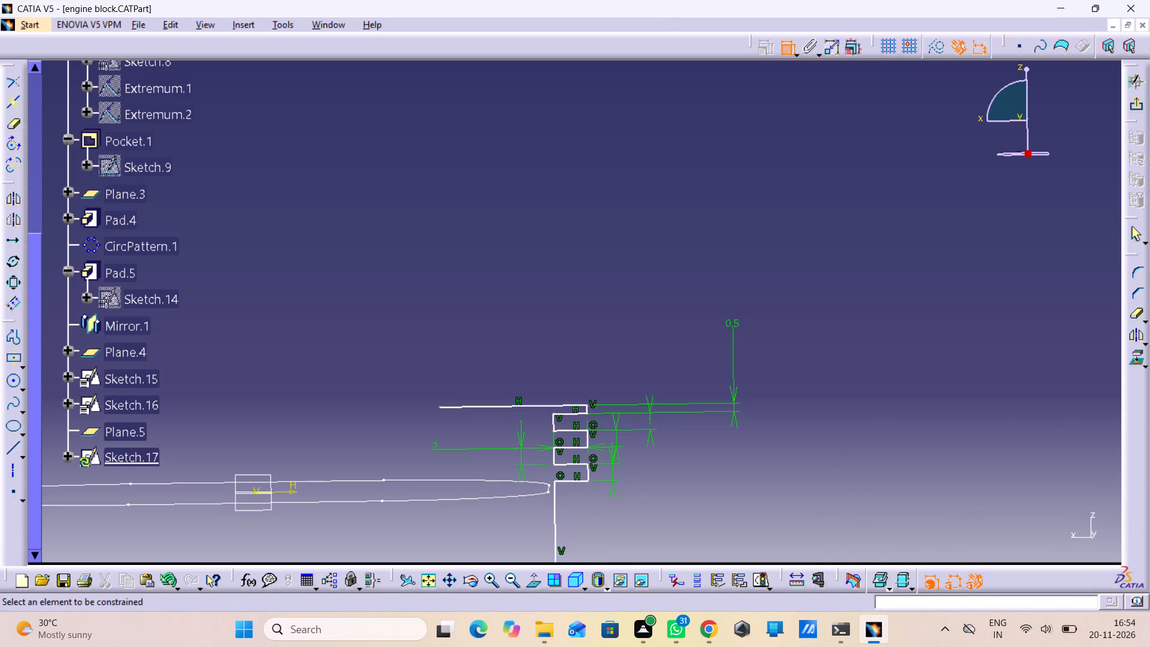
# Dimension the inner vertical edge directly below the third fin and set the gap to 1 mm.
pyautogui.click(554, 529)
pyautogui.doubleClick(532, 537)
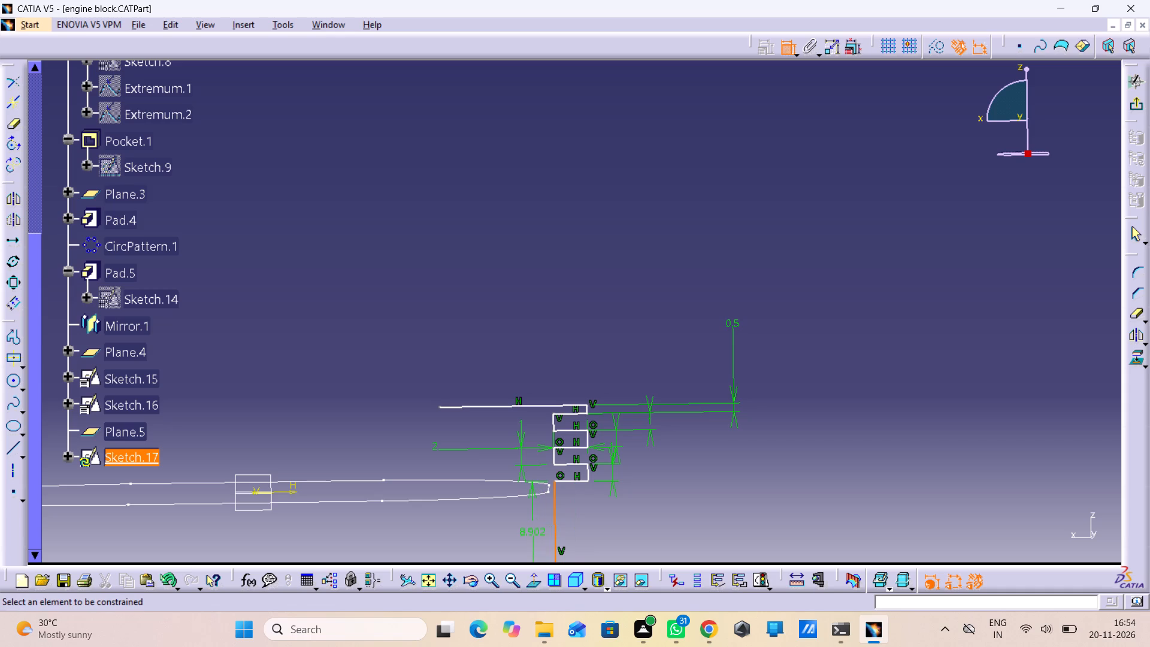
pyautogui.doubleClick(532, 537)
pyautogui.press('1')
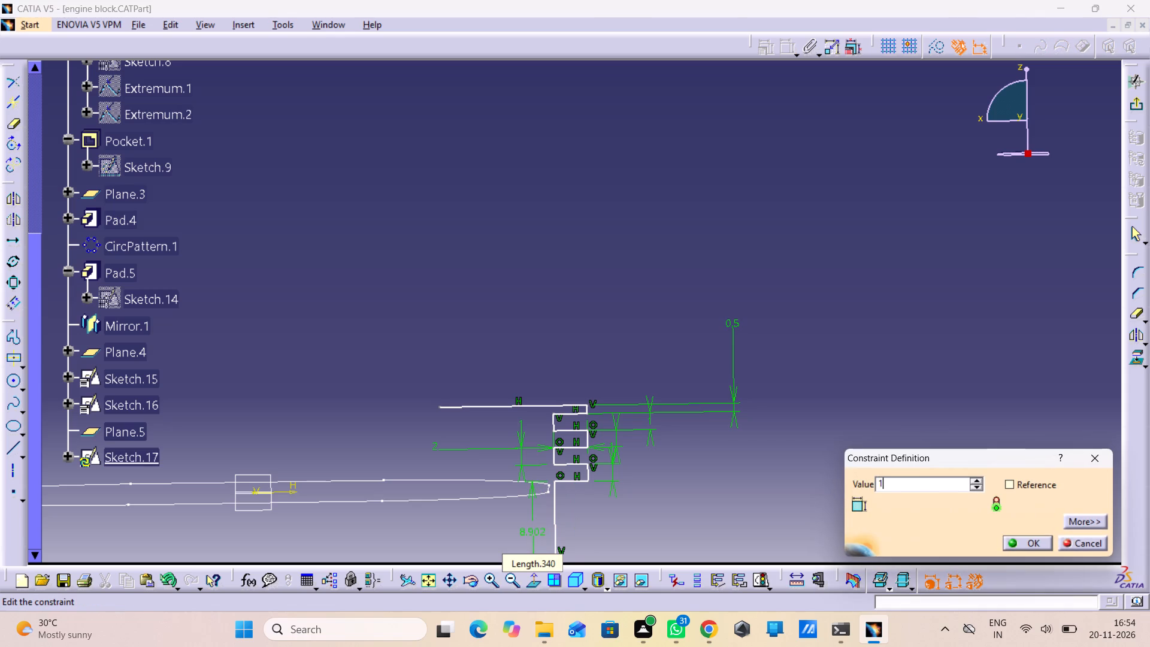
pyautogui.press('Return')
# Dimension the fourth fin's outer vertical edge and set its thickness to 1 mm.
pyautogui.click(588, 526)
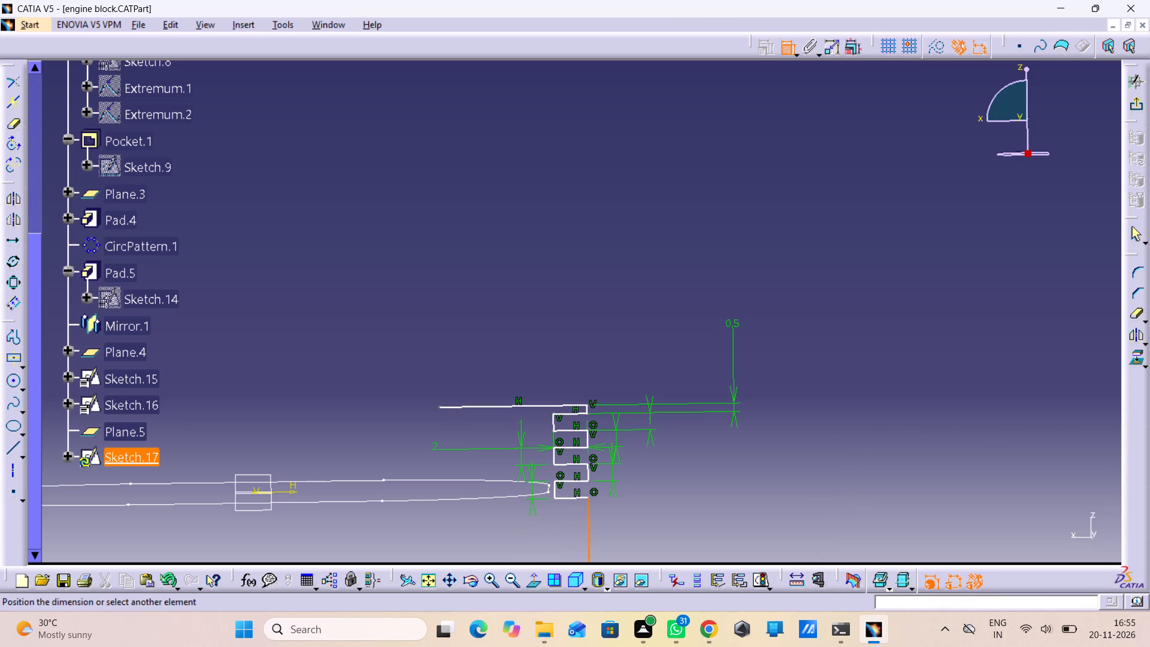
pyautogui.doubleClick(615, 540)
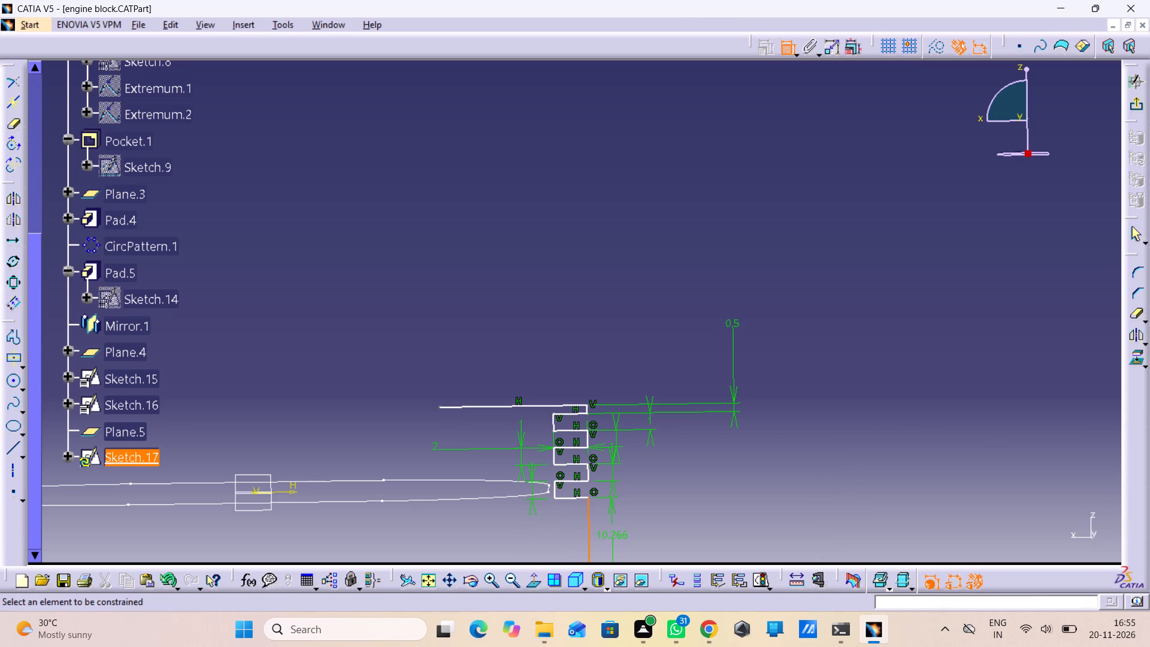
pyautogui.doubleClick(615, 540)
pyautogui.press('1')
pyautogui.press('Return')
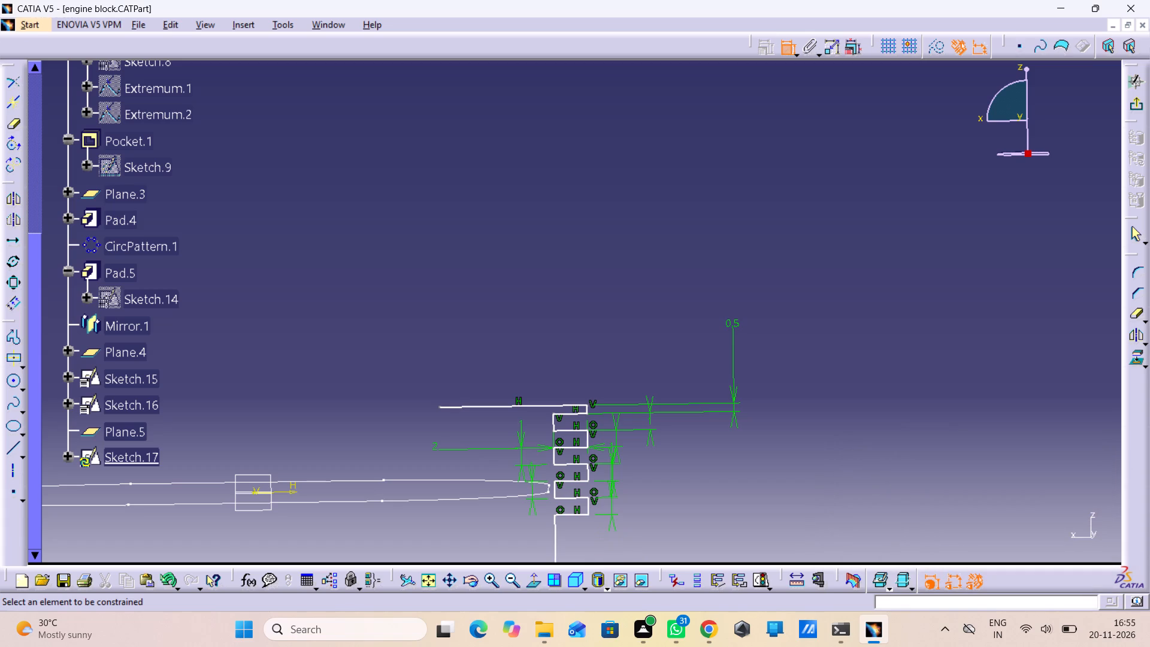
# Dimension the inner vertical edge directly below the fourth fin and set the gap to 1 mm.
pyautogui.click(556, 555)
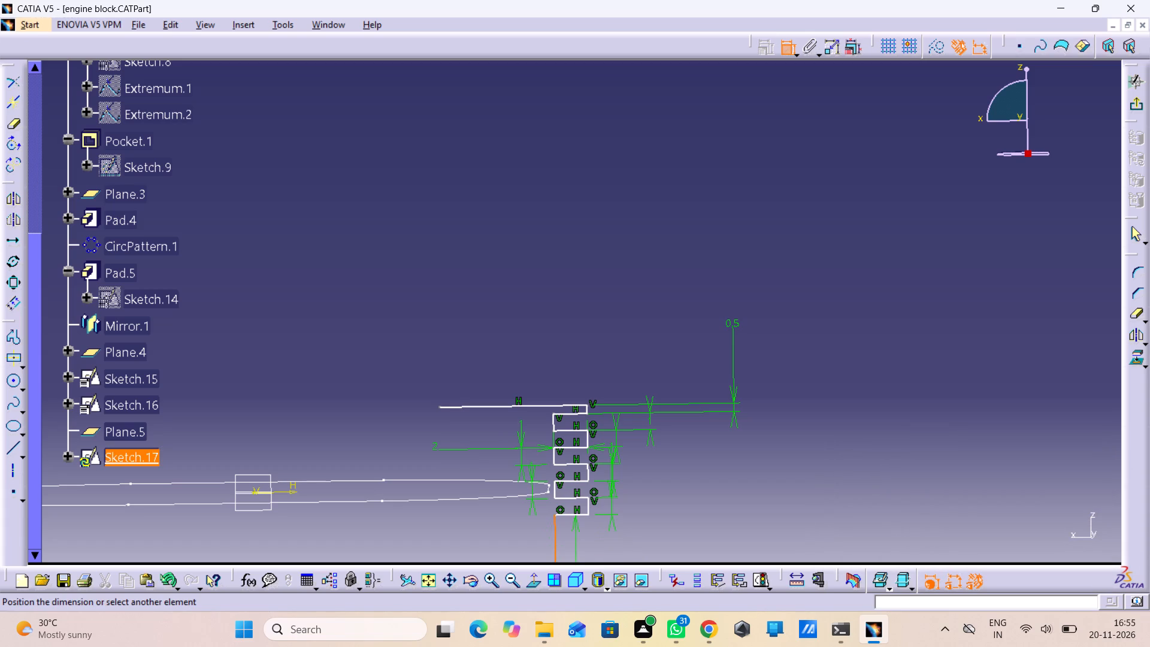
pyautogui.doubleClick(533, 545)
pyautogui.doubleClick(534, 546)
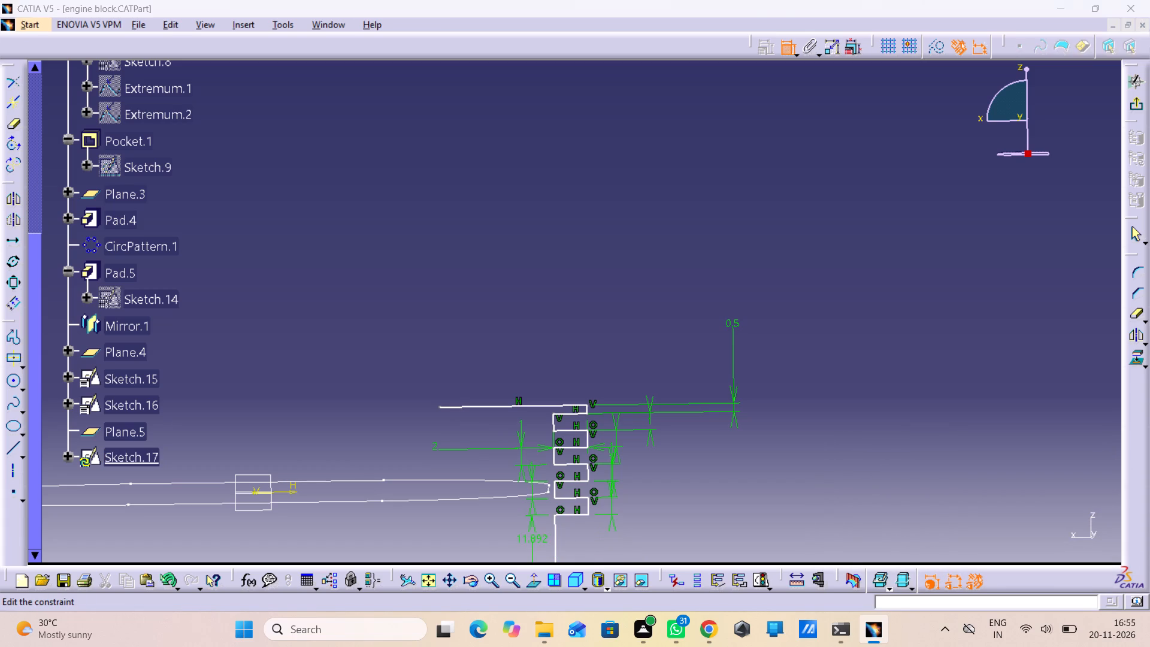
pyautogui.rightClick(538, 549)
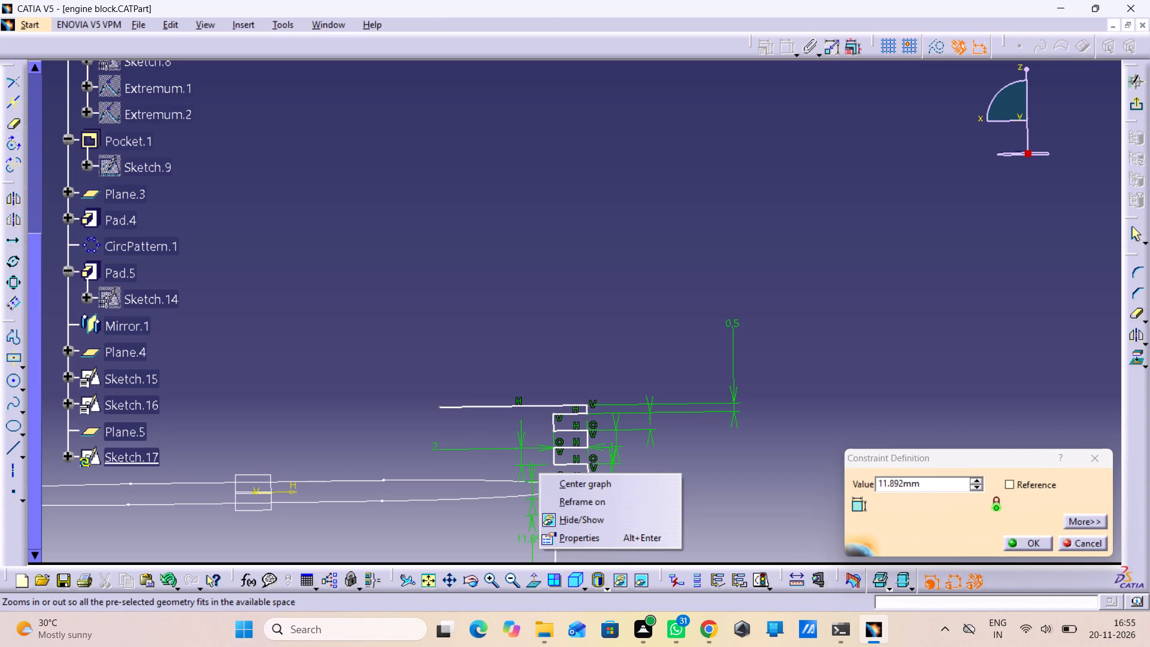
pyautogui.click(719, 500)
pyautogui.doubleClick(535, 541)
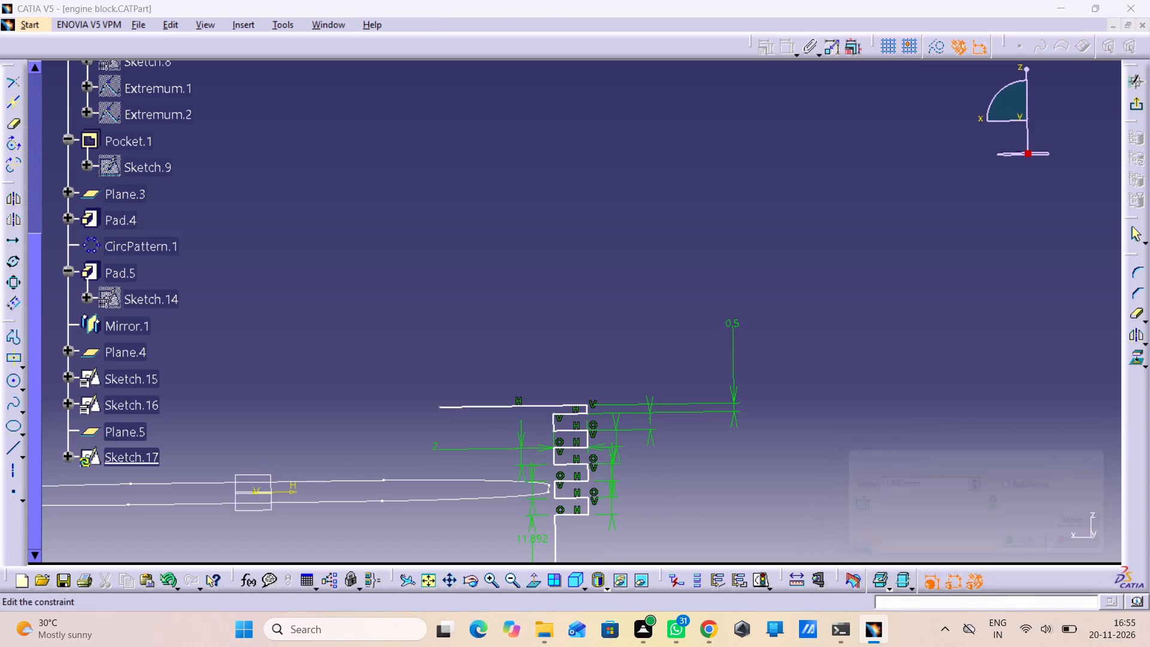
pyautogui.press('1')
pyautogui.press('Return')
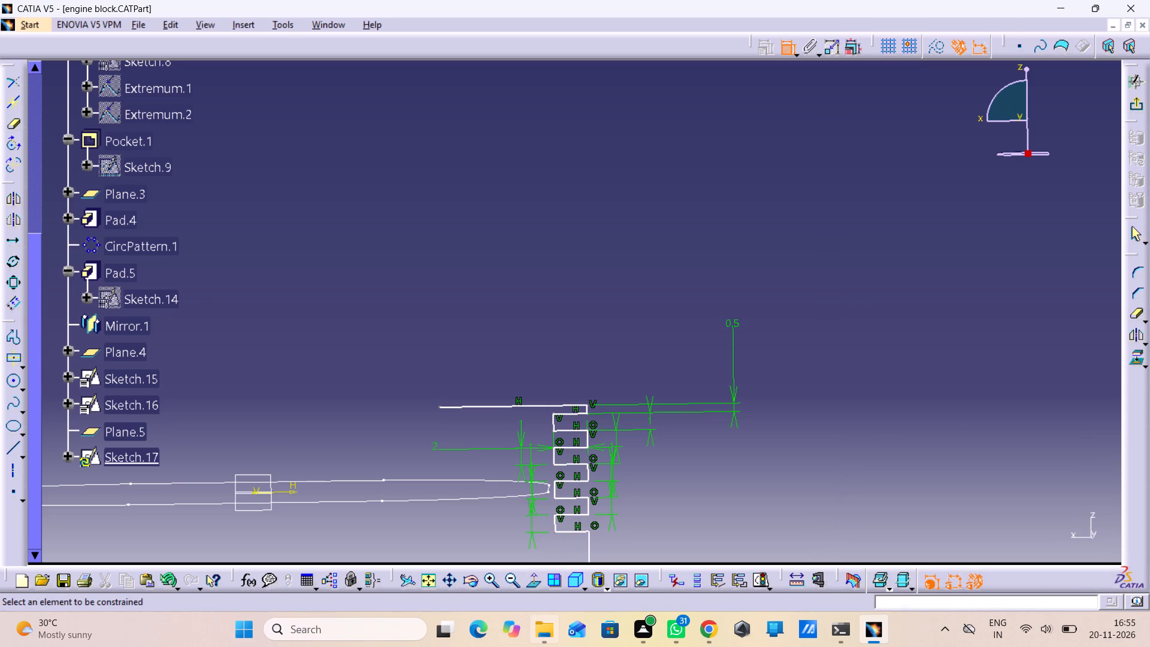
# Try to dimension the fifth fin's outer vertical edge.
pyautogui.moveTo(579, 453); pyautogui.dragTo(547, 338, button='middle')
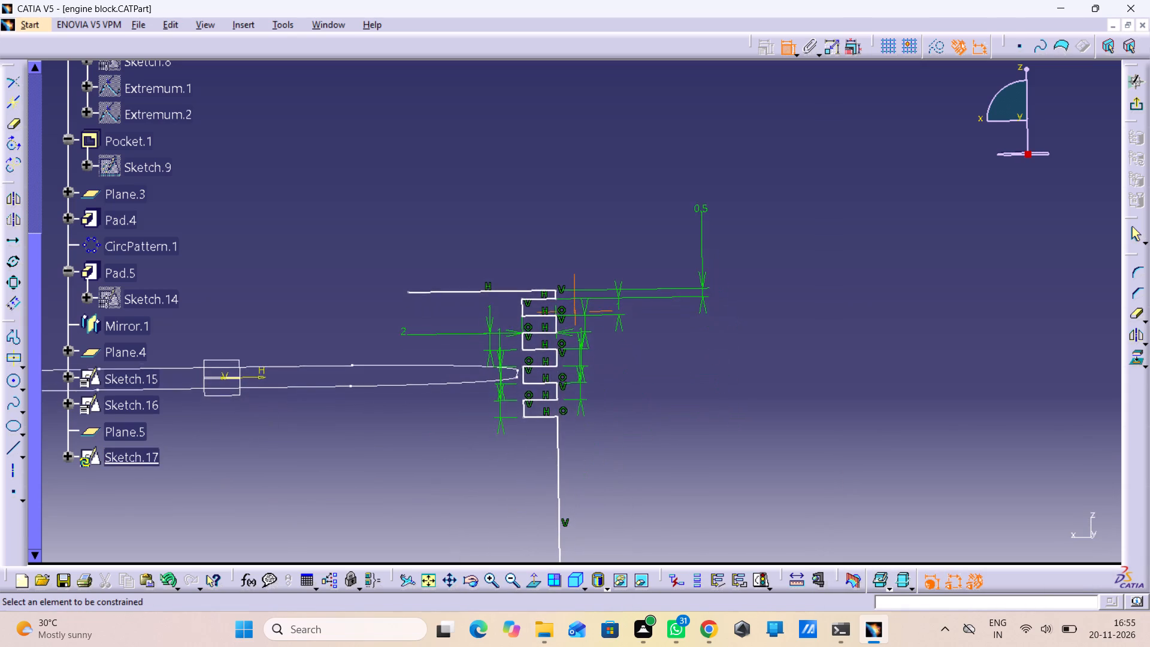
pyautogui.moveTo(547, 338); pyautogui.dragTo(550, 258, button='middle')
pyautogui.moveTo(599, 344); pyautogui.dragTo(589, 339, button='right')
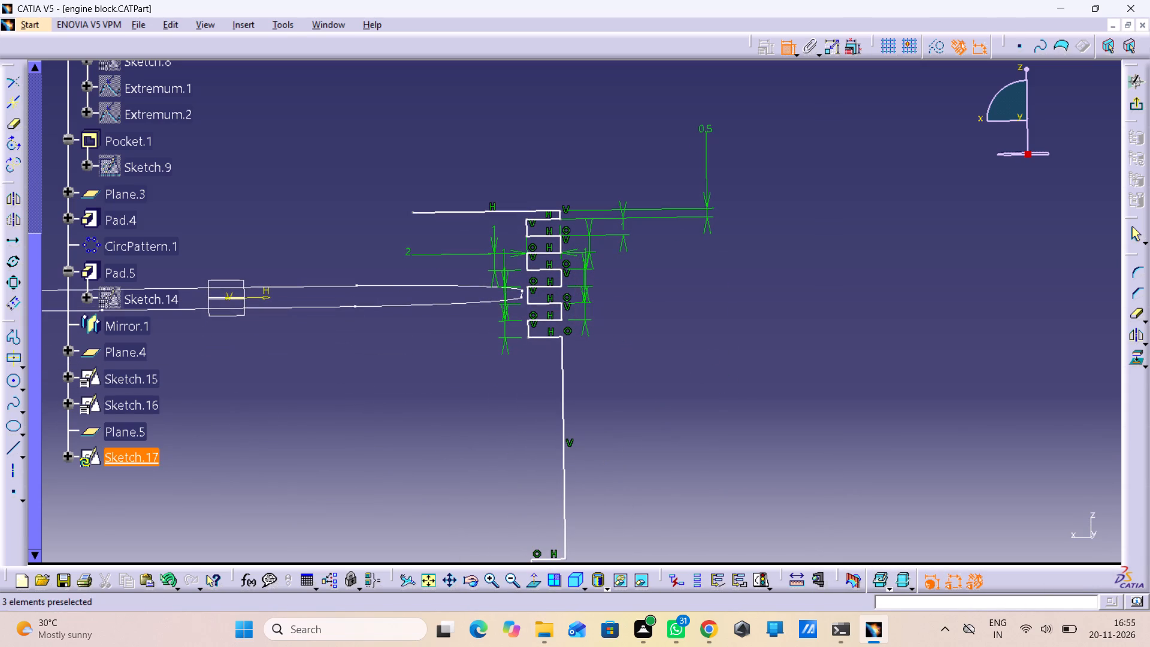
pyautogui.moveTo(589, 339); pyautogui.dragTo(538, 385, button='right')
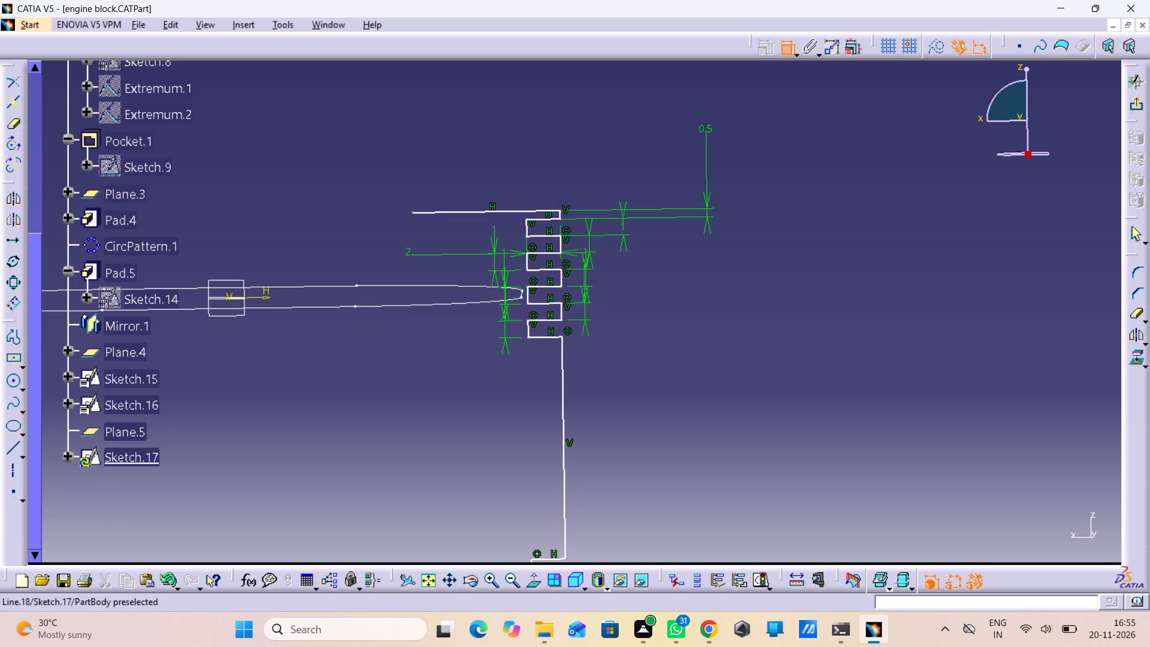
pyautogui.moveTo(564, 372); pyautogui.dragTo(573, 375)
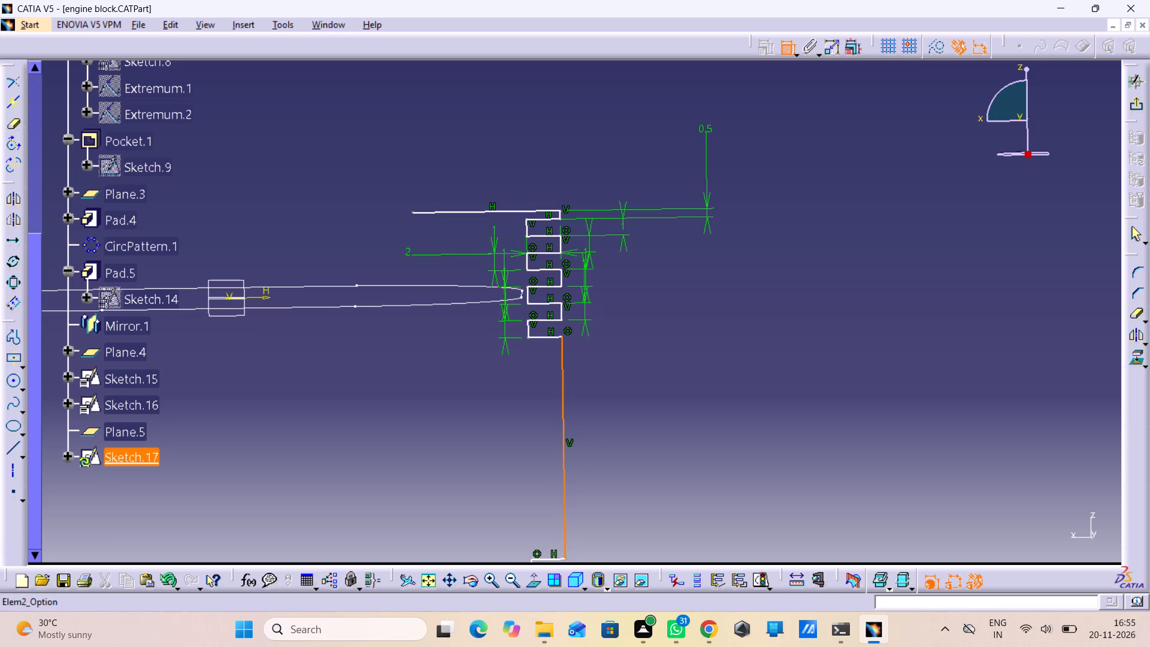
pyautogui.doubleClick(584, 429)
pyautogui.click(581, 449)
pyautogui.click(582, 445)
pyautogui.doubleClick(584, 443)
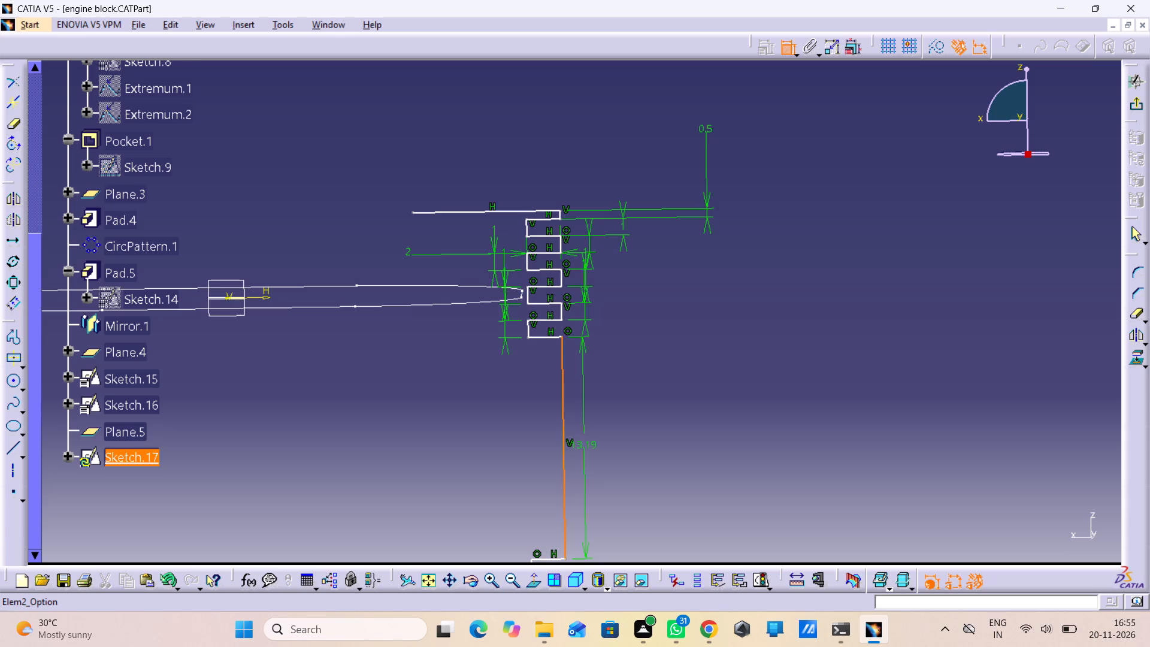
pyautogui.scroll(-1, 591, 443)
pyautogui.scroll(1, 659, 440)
# Restart the Constraint command and set the gap directly below the fourth fin to 1 mm again.
pyautogui.click(786, 47)
pyautogui.doubleClick(786, 47)
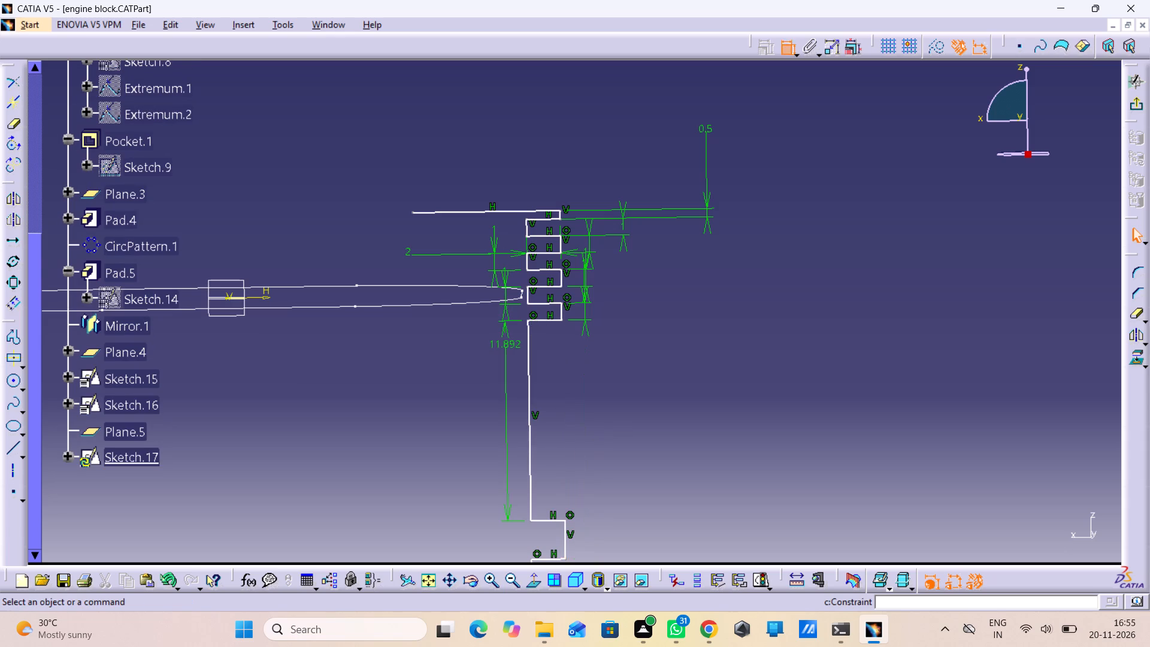
pyautogui.doubleClick(507, 342)
pyautogui.press('1')
pyautogui.press('Return')
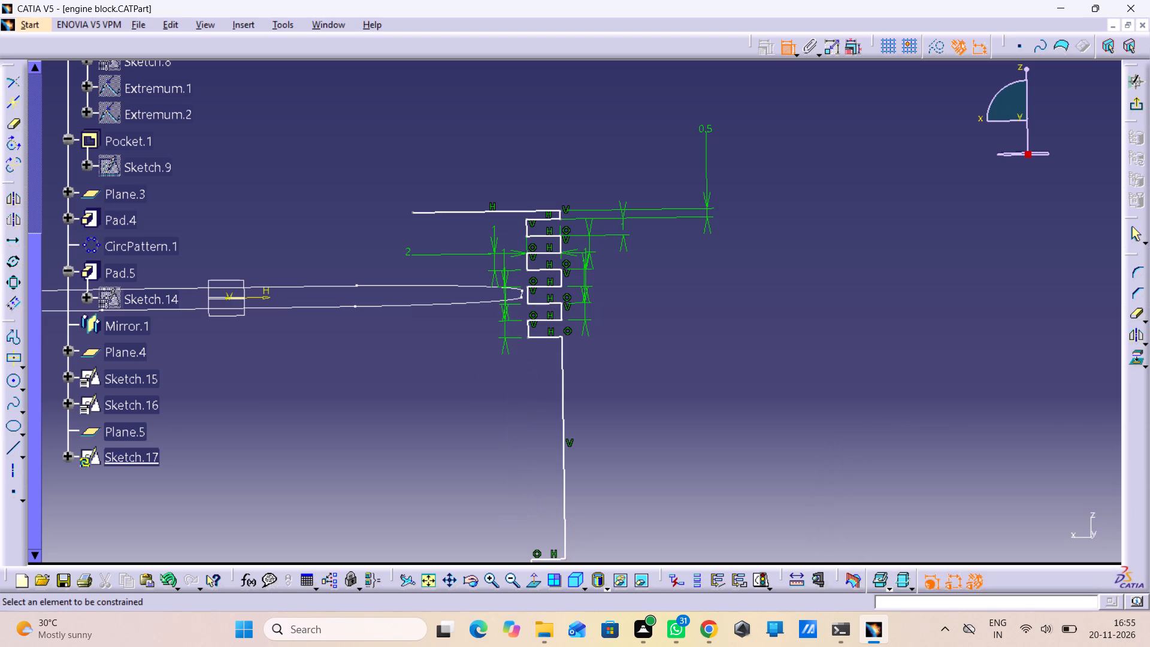
# Dimension the fifth fin's outer vertical edge and set its thickness to 1 mm.
pyautogui.click(564, 373)
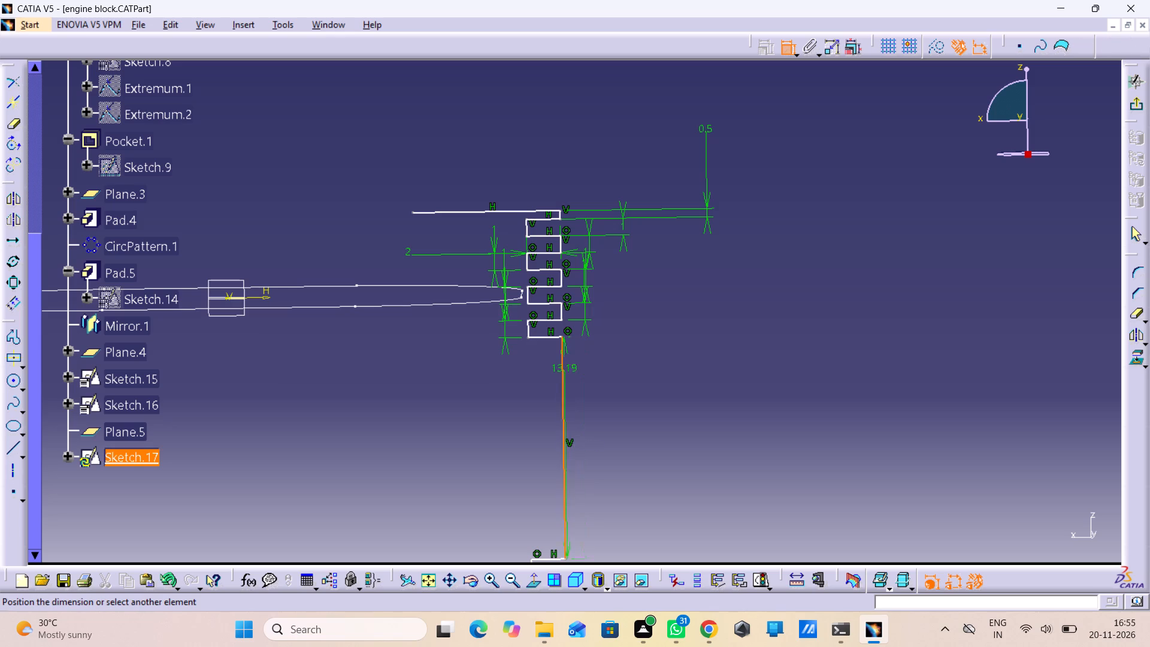
pyautogui.doubleClick(600, 400)
pyautogui.doubleClick(600, 400)
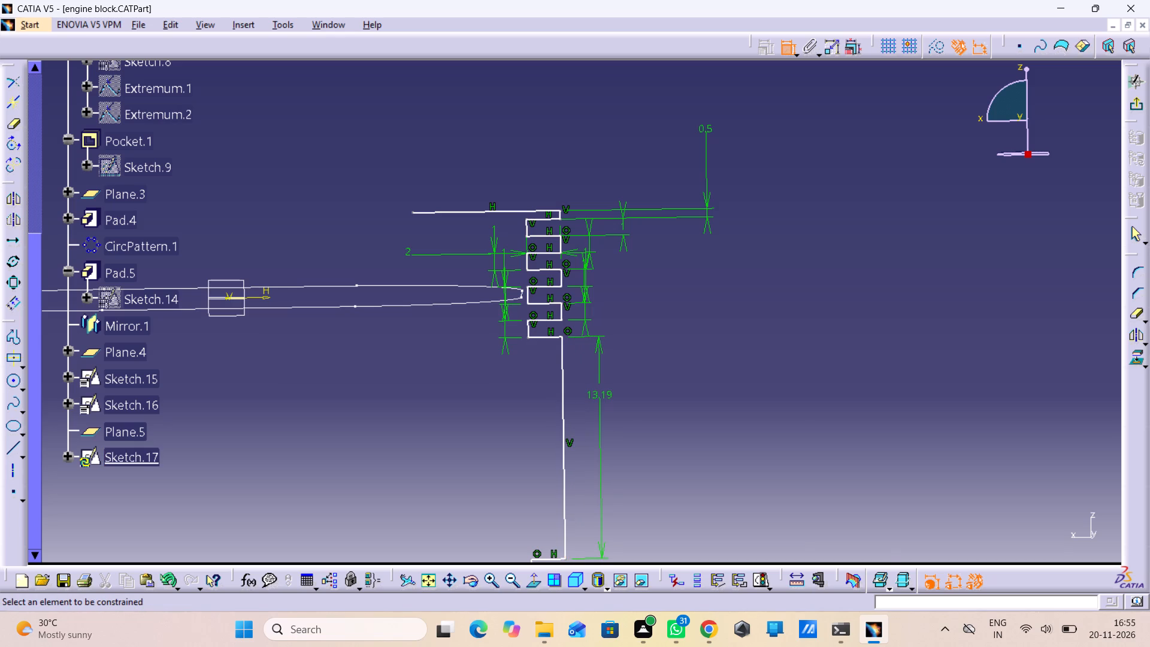
pyautogui.press('1')
pyautogui.press('Return')
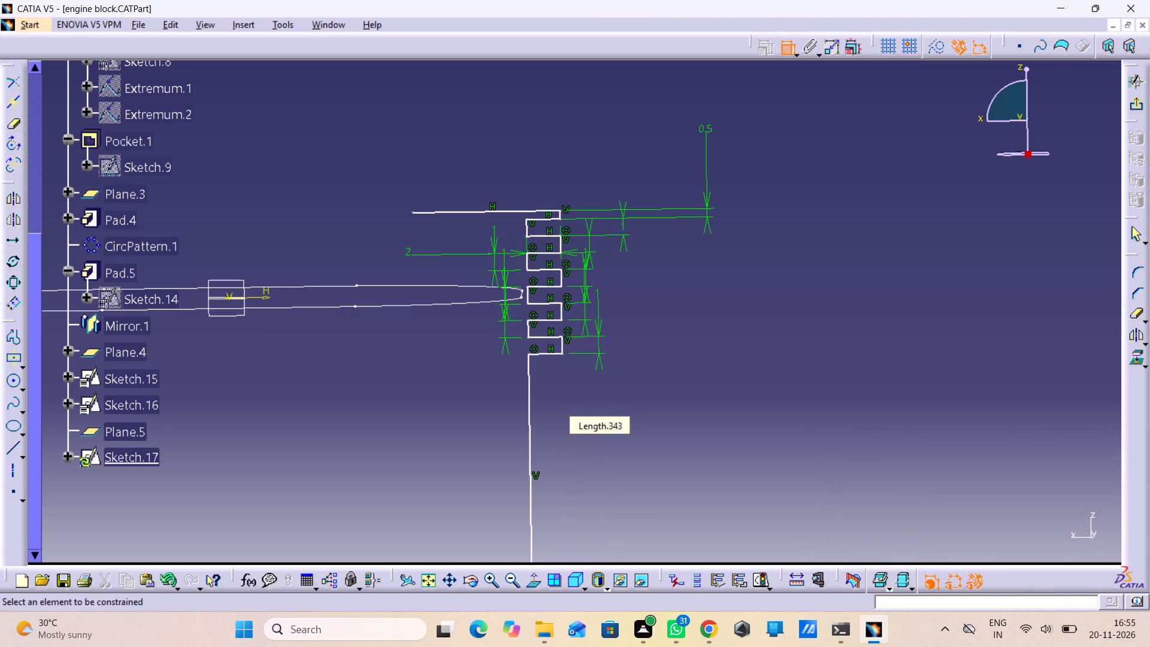
# Dimension the inner vertical edge directly below the fifth fin and set the gap to 1 mm.
pyautogui.click(532, 398)
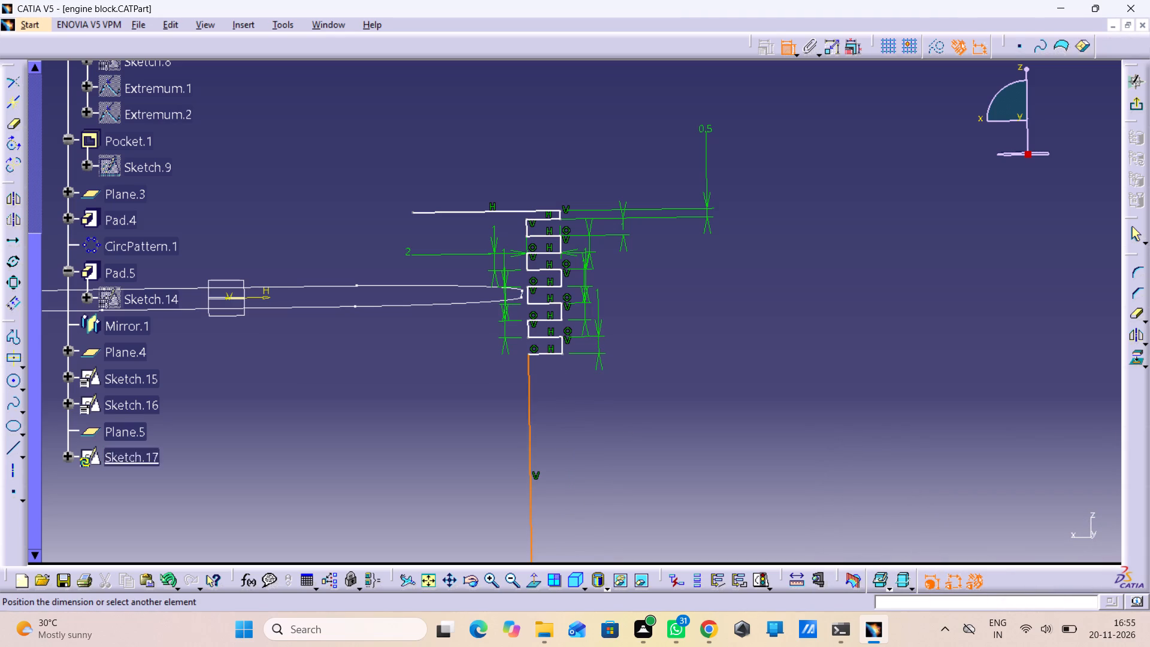
pyautogui.doubleClick(503, 427)
pyautogui.doubleClick(503, 427)
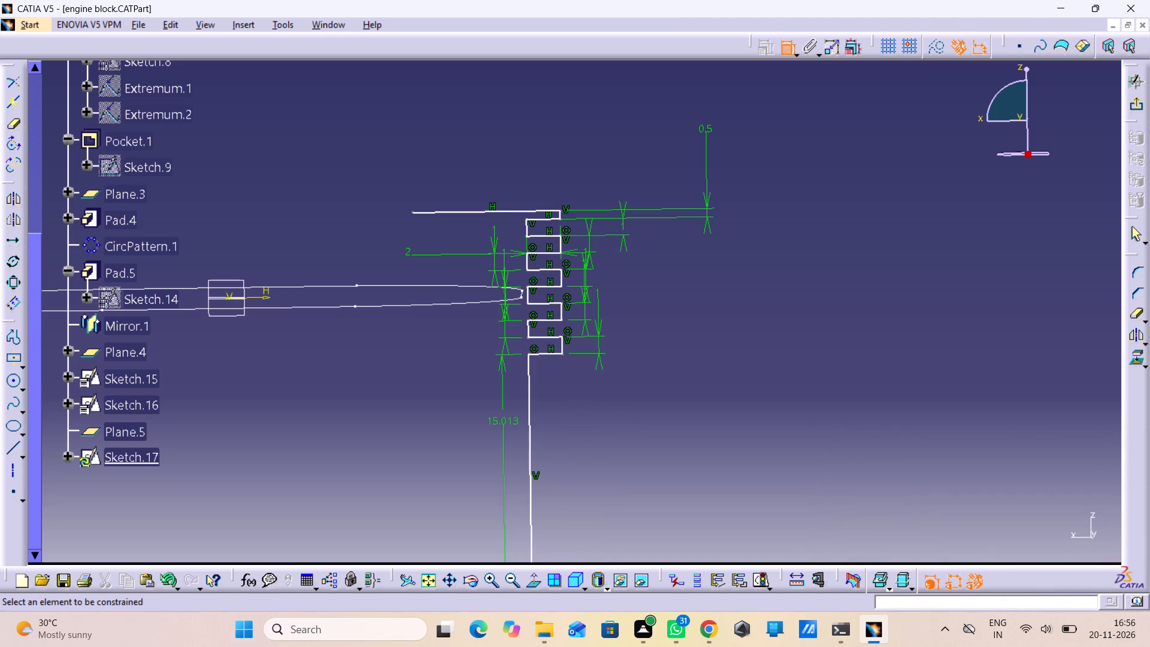
pyautogui.press('1')
pyautogui.press('Return')
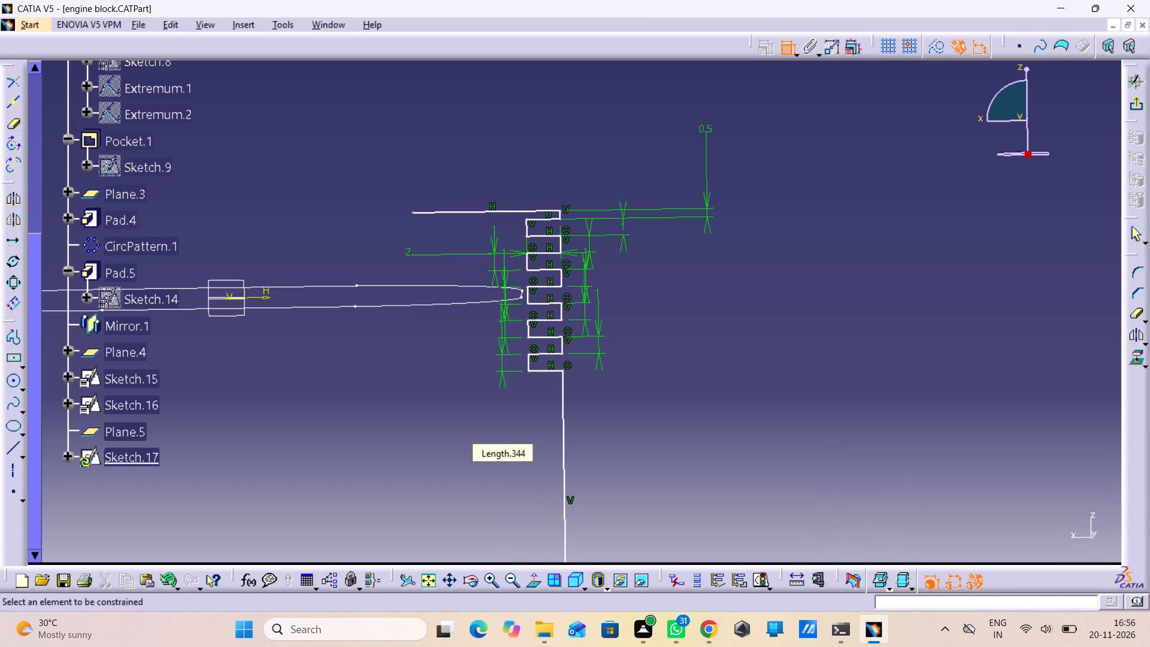
# Dimension the sixth fin's outer vertical edge and set its thickness to 1 mm.
pyautogui.click(564, 407)
pyautogui.doubleClick(601, 427)
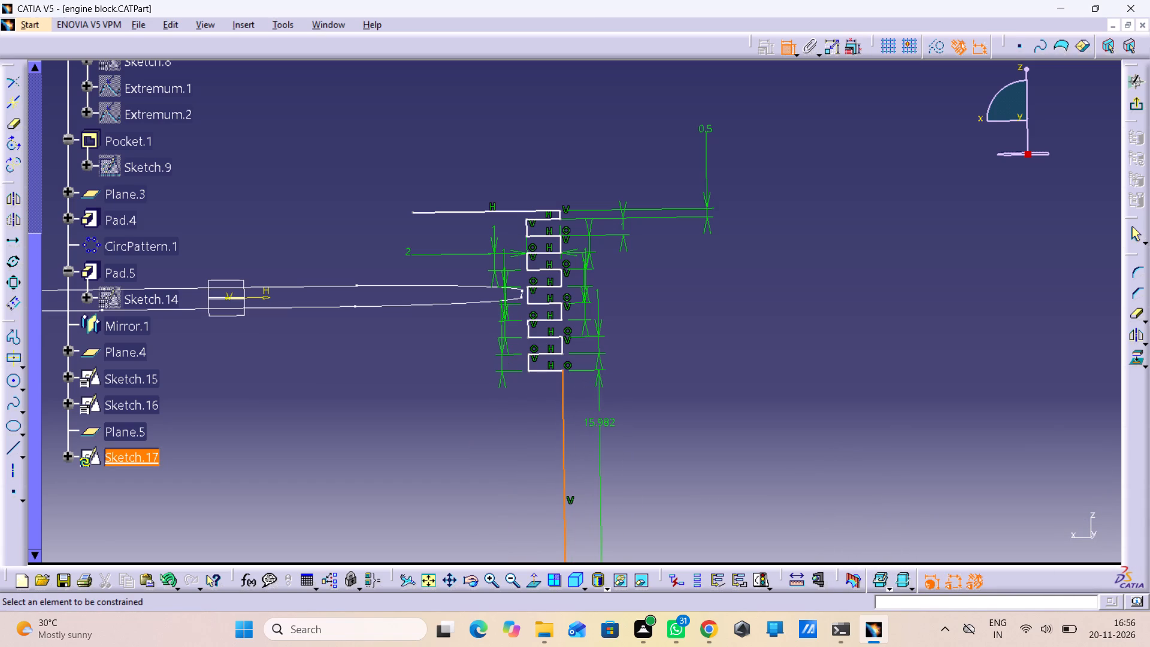
pyautogui.doubleClick(601, 427)
pyautogui.press('1')
pyautogui.press('Return')
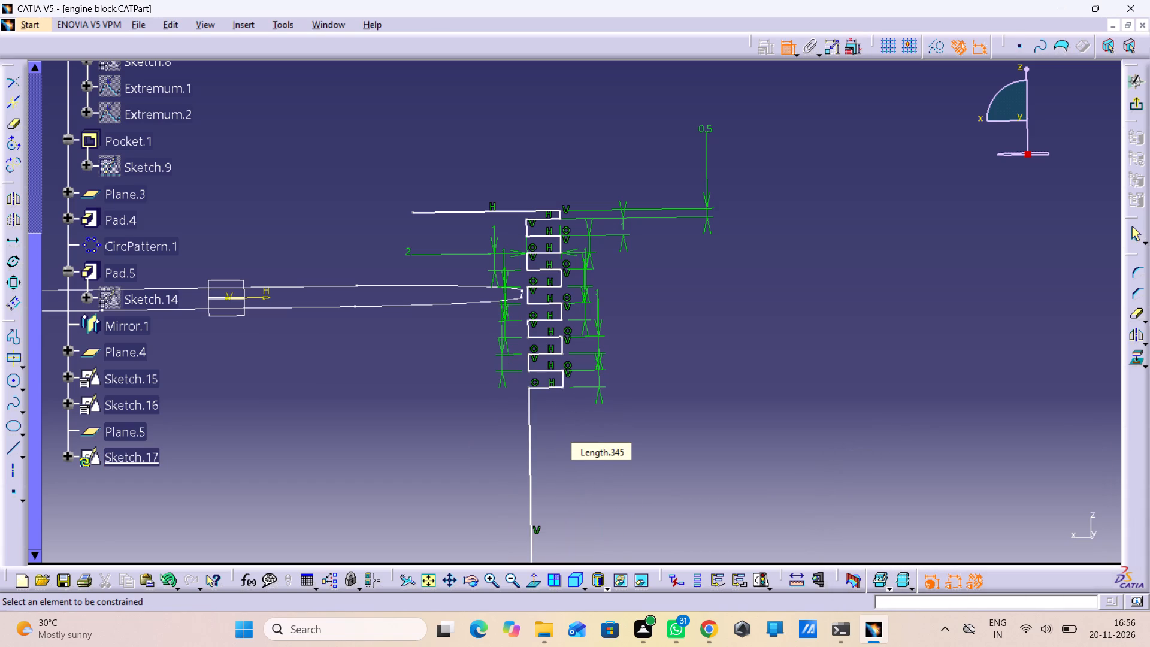
# Dimension the inner vertical edge directly below the sixth fin and set the gap to 1 mm.
pyautogui.doubleClick(530, 421)
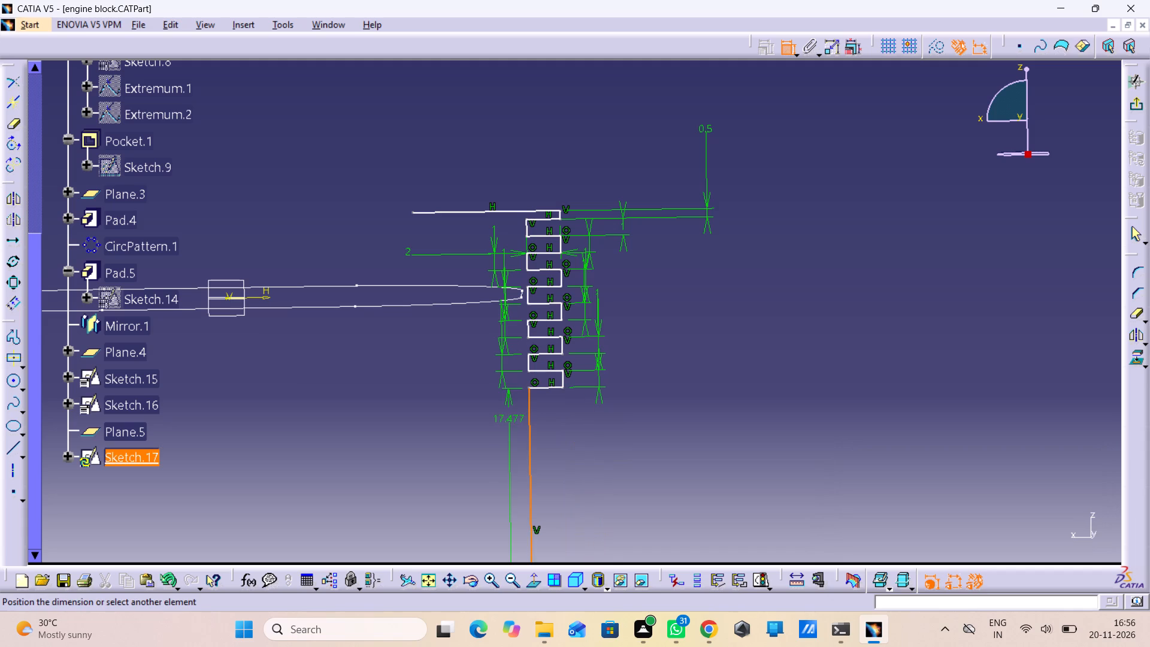
pyautogui.doubleClick(486, 431)
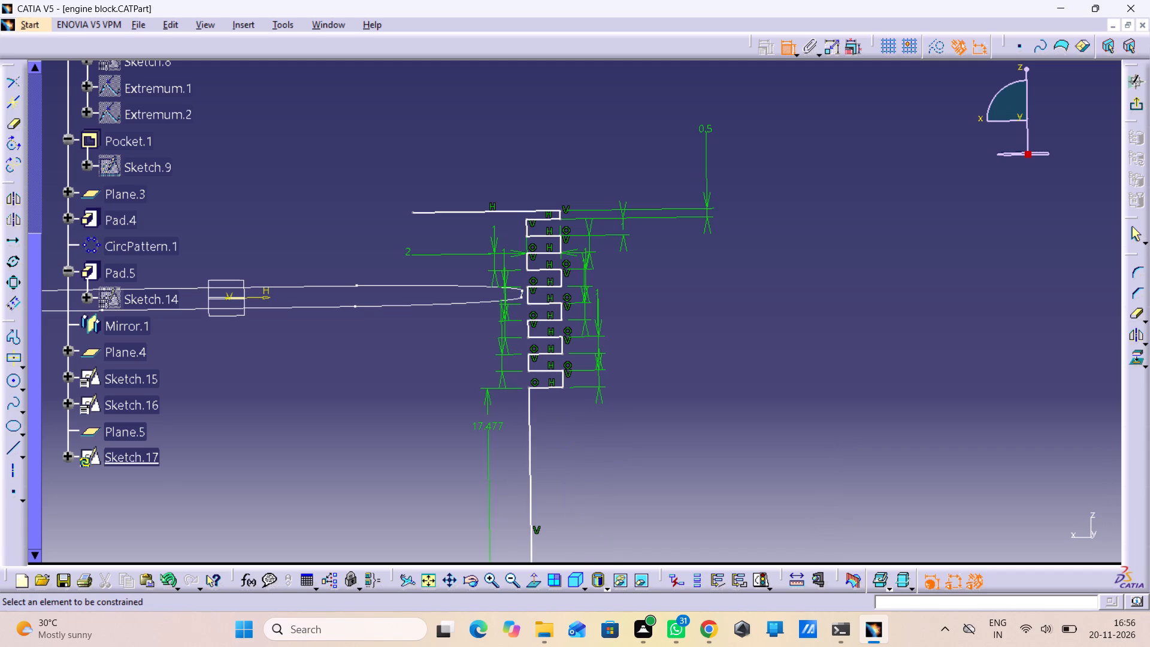
pyautogui.doubleClick(486, 431)
pyautogui.press('1')
pyautogui.press('Return')
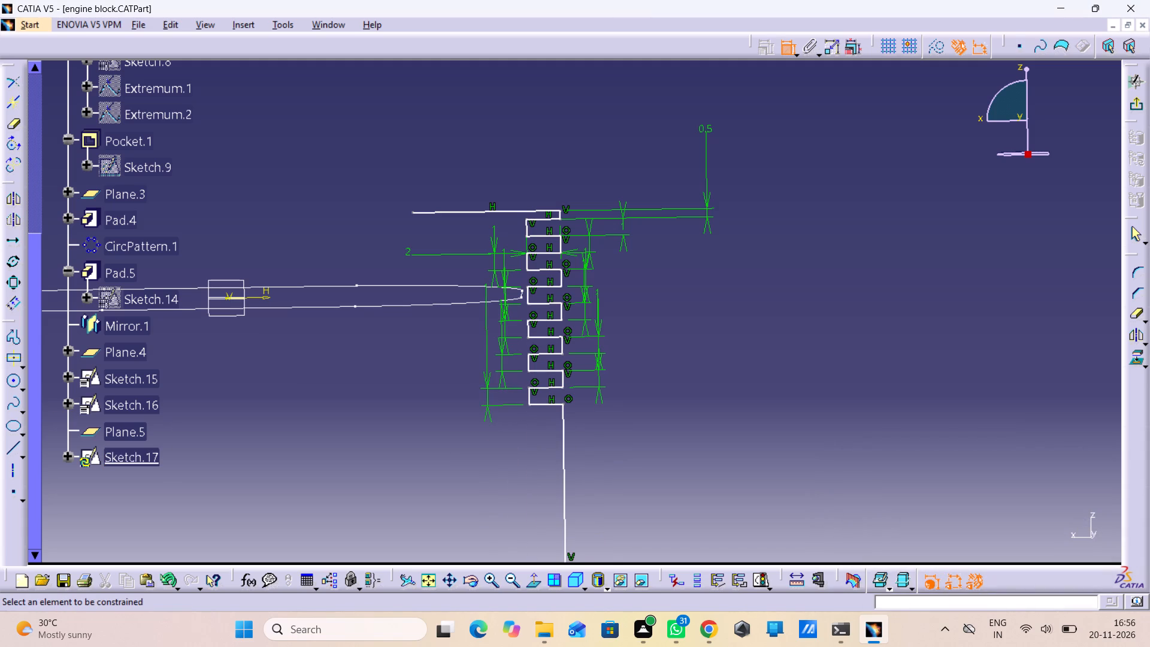
# Dimension the seventh fin's outer vertical edge and set its thickness to 1 mm.
pyautogui.click(566, 458)
pyautogui.doubleClick(597, 445)
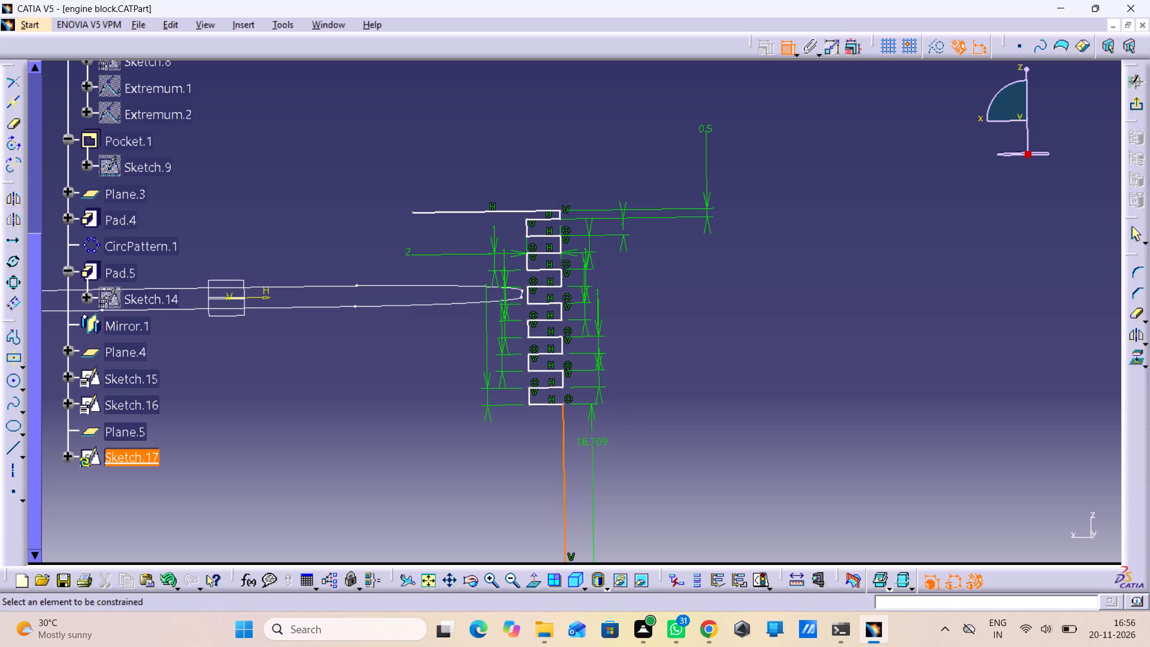
pyautogui.click(597, 445)
pyautogui.doubleClick(597, 445)
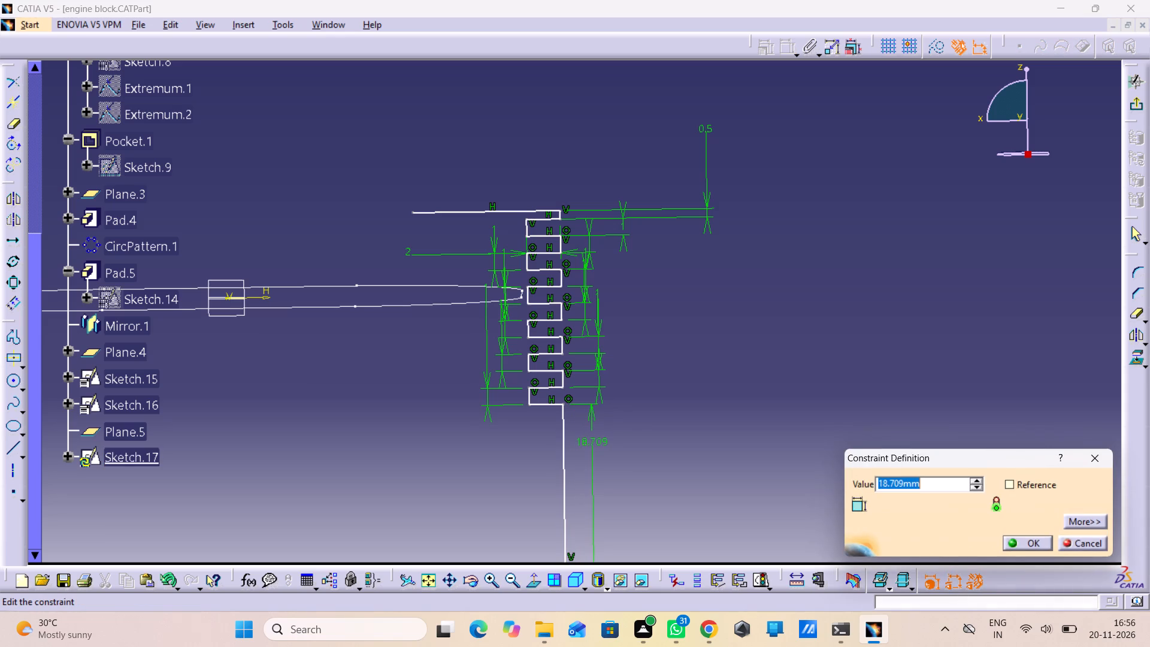
pyautogui.press('1')
pyautogui.press('Return')
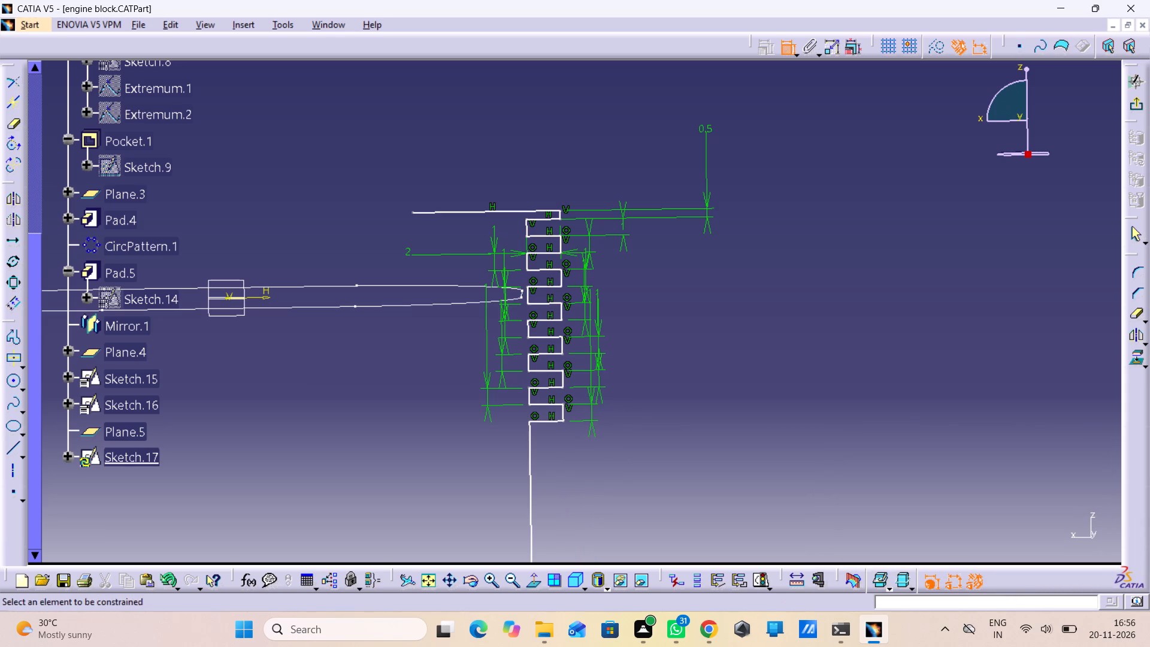
# Dimension the inner vertical edge directly below the seventh fin and set the gap to 1 mm.
pyautogui.click(528, 477)
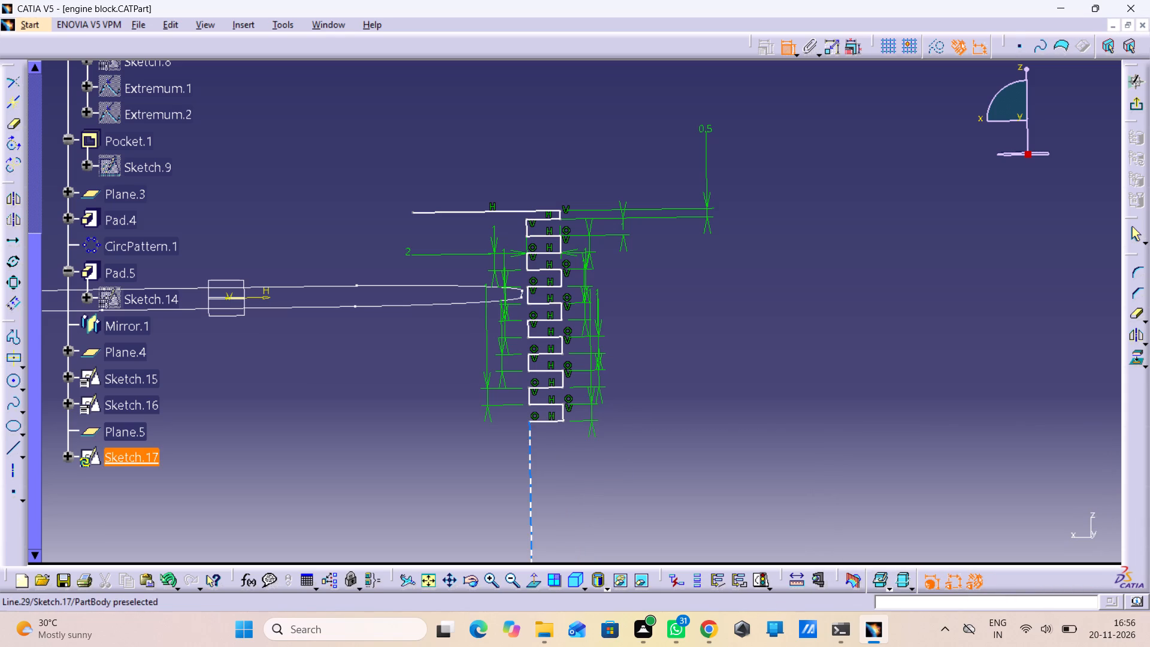
pyautogui.click(528, 467)
pyautogui.doubleClick(496, 471)
pyautogui.doubleClick(493, 471)
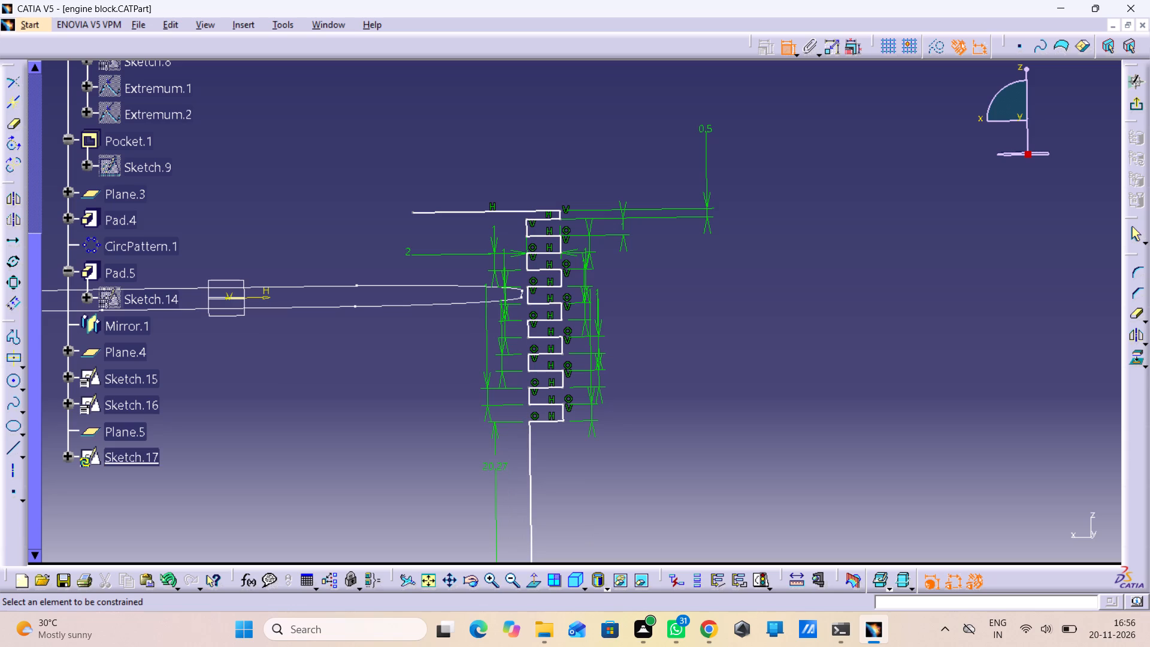
pyautogui.press('1')
pyautogui.press('Return')
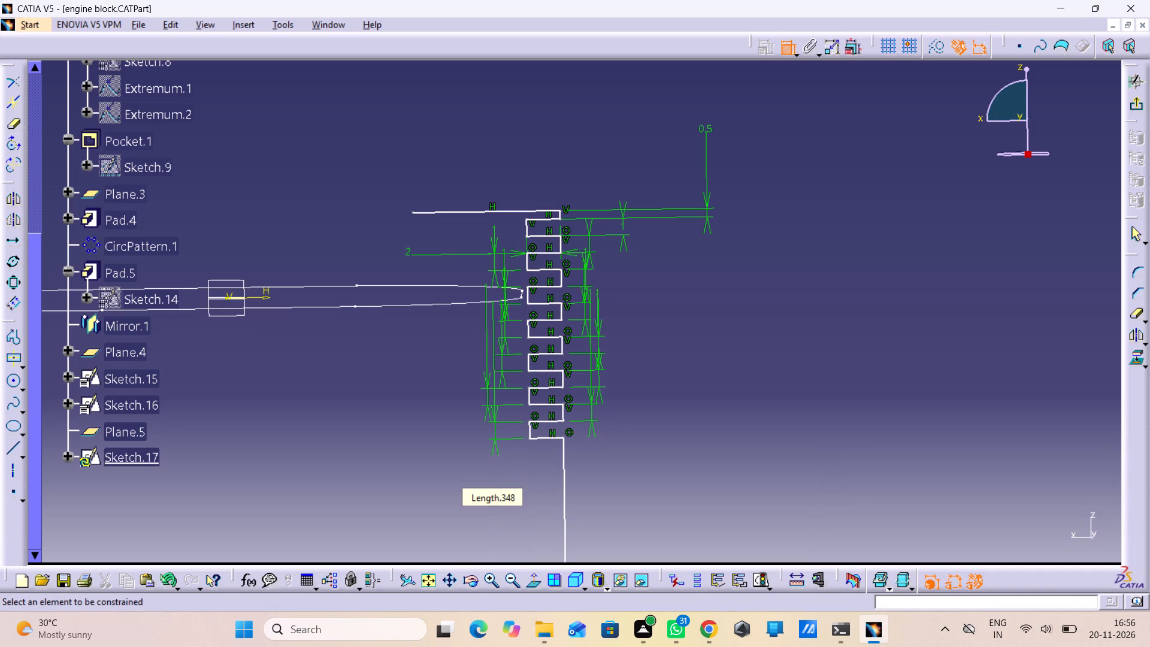
# Dimension the eighth fin's outer vertical edge and set its thickness to 1 mm.
pyautogui.click(568, 498)
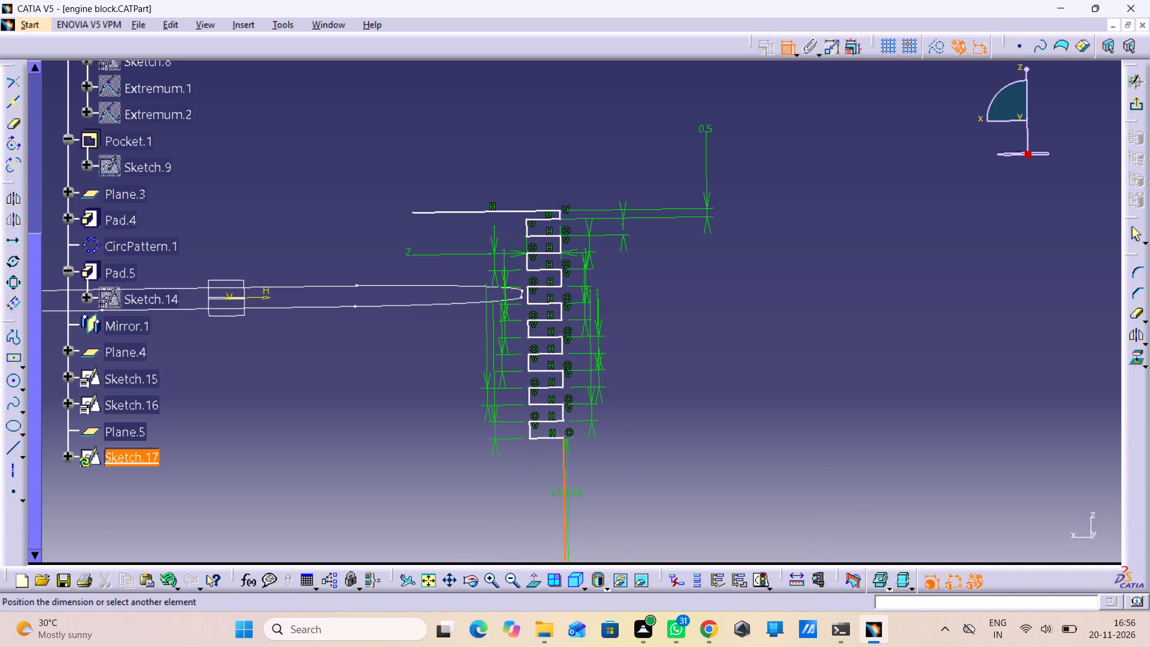
pyautogui.doubleClick(588, 492)
pyautogui.doubleClick(588, 492)
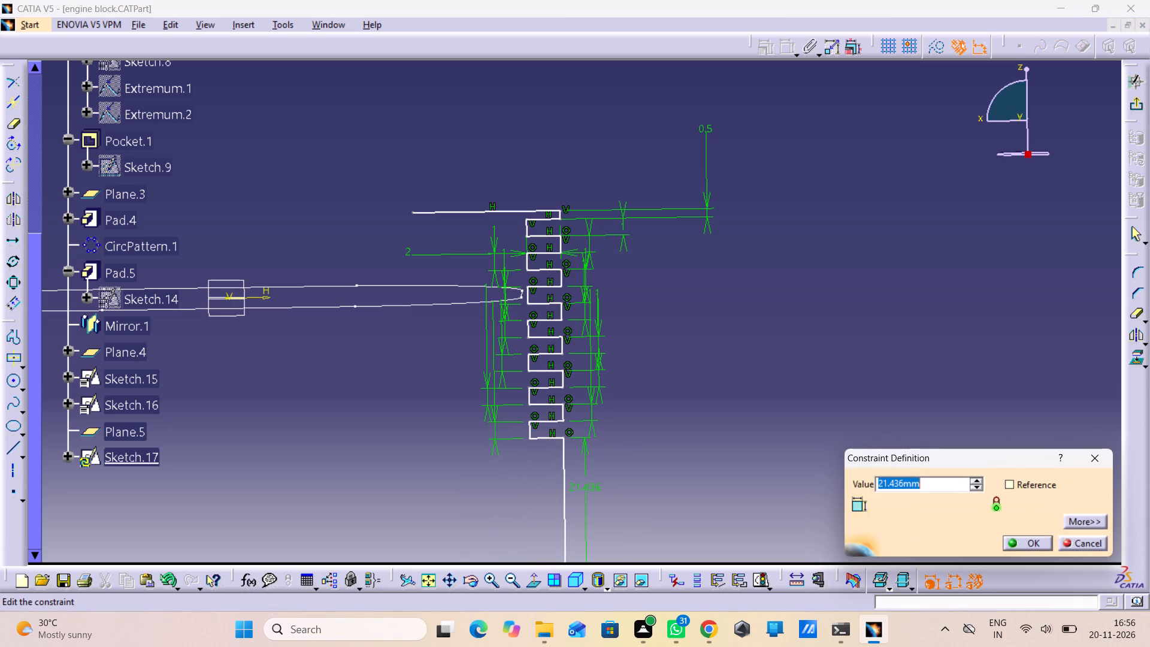
pyautogui.press('1')
pyautogui.press('Return')
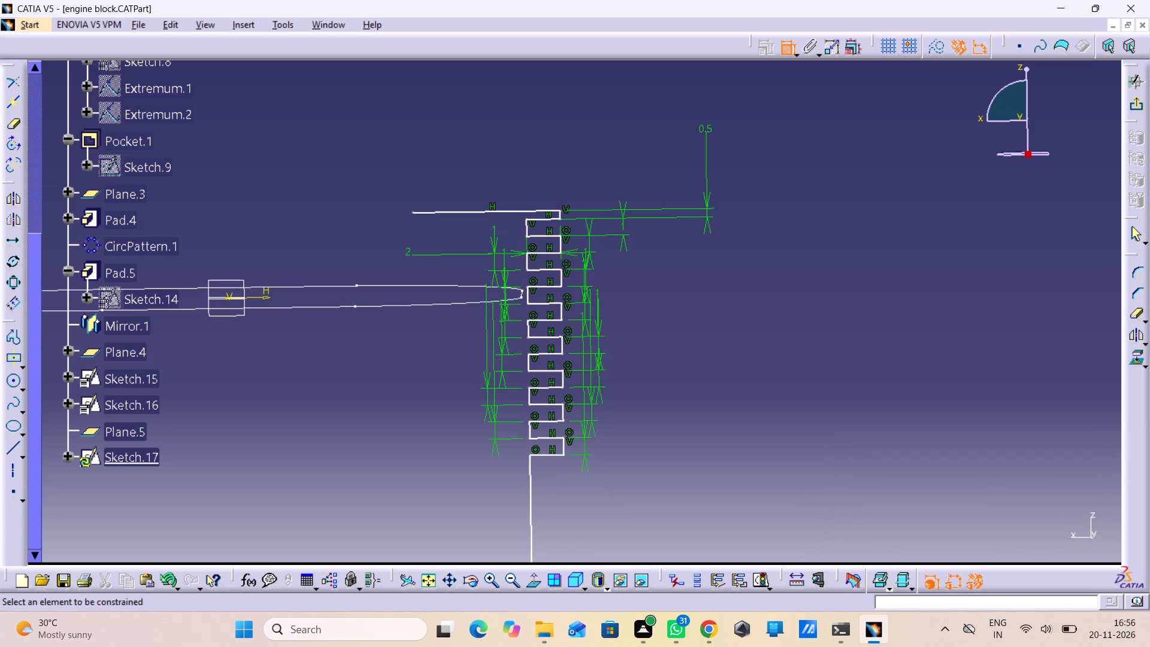
# Dimension the inner vertical edge directly below the eighth fin and set the gap to 1 mm.
pyautogui.doubleClick(531, 472)
pyautogui.doubleClick(503, 491)
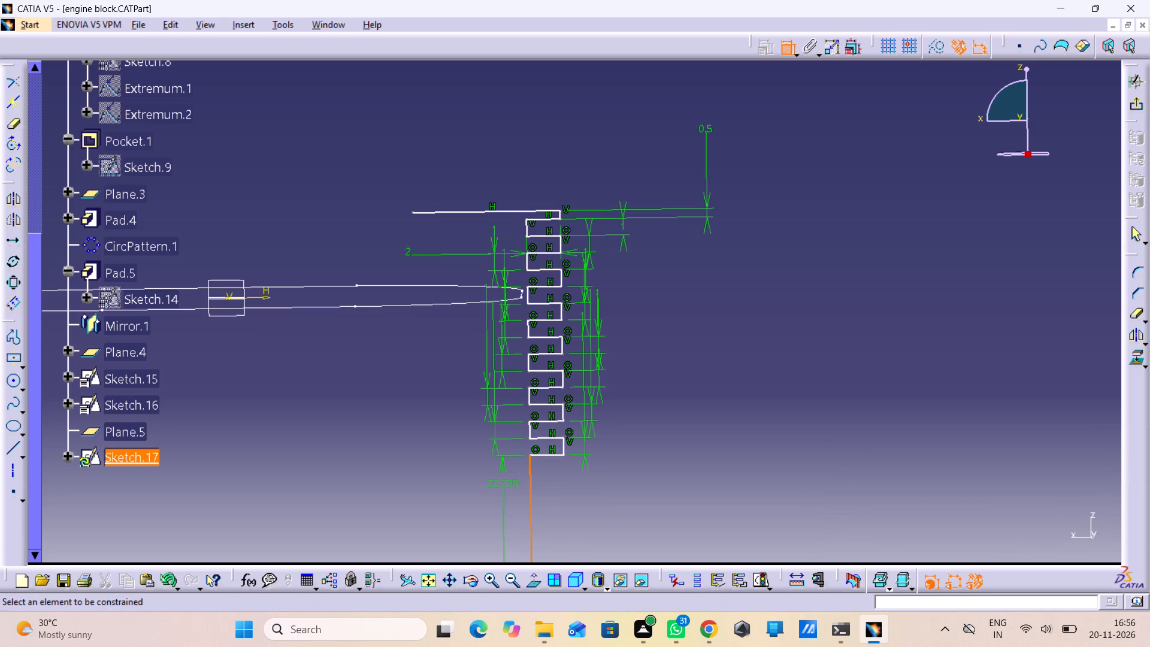
pyautogui.doubleClick(491, 487)
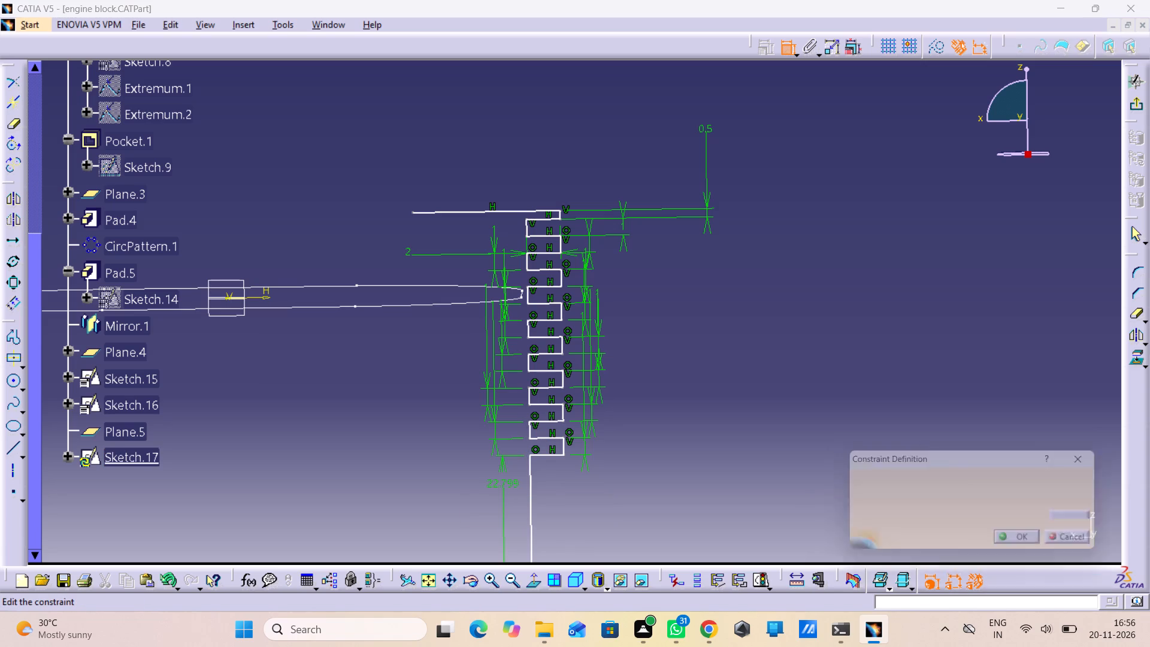
pyautogui.press('1')
pyautogui.press('Return')
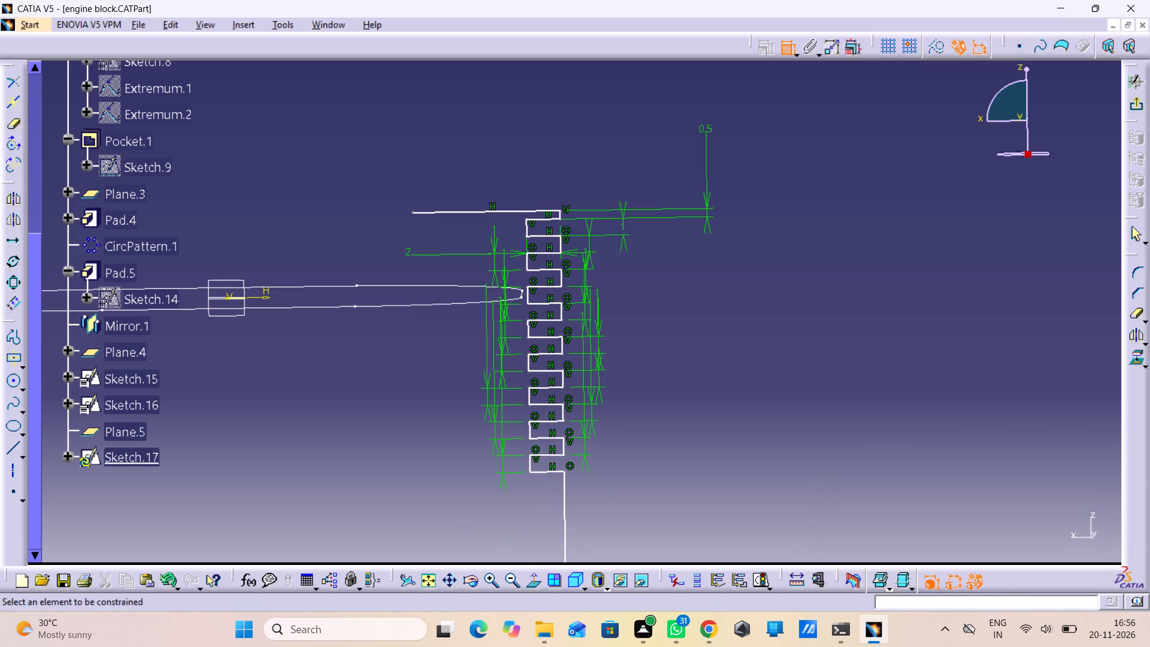
# Dimension the ninth fin's outer vertical edge and set its thickness to 1 mm.
pyautogui.doubleClick(565, 549)
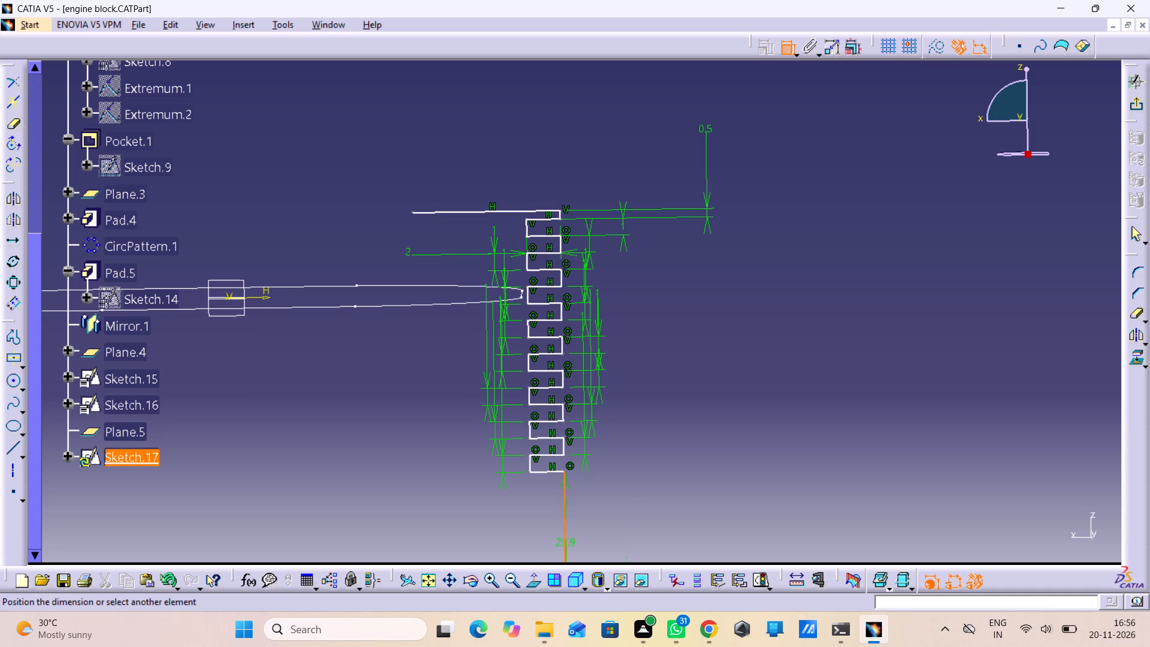
pyautogui.doubleClick(595, 527)
pyautogui.doubleClick(595, 527)
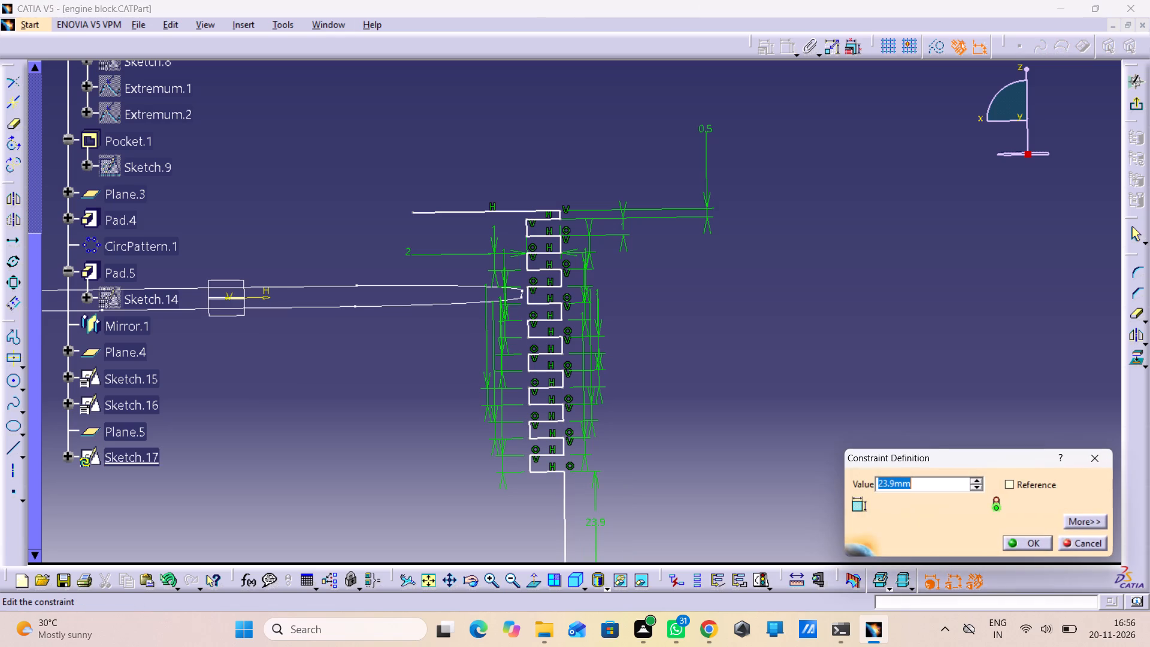
pyautogui.press('1')
pyautogui.press('Return')
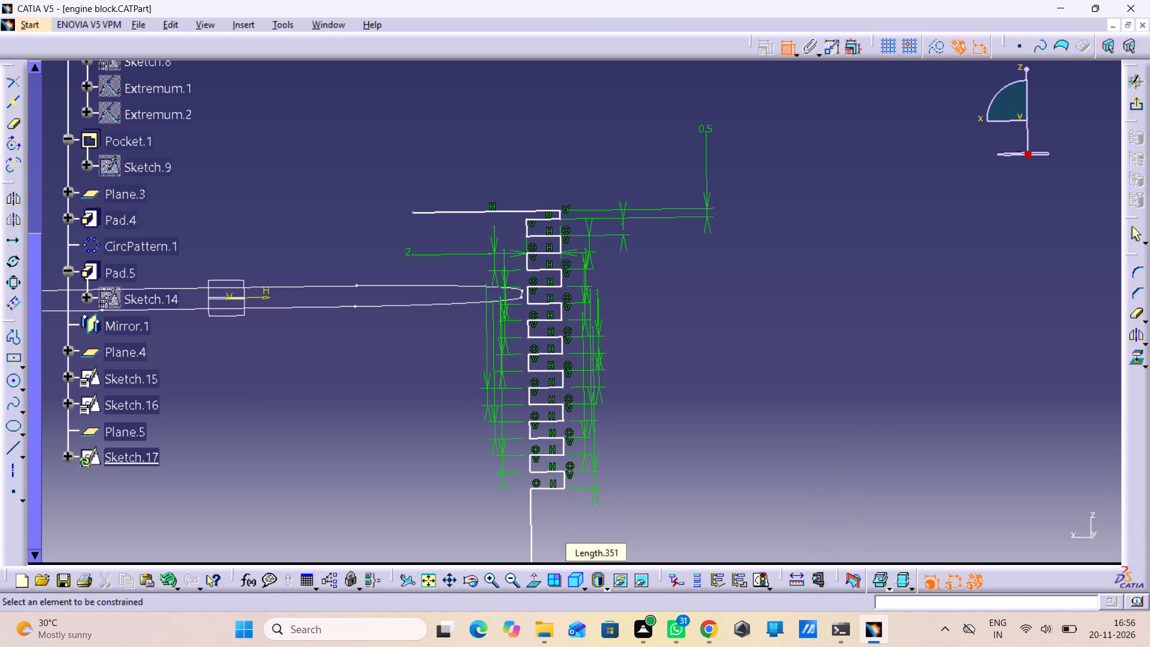
# Dimension the inner vertical edge directly below the ninth fin and set the gap to 1 mm.
pyautogui.click(529, 522)
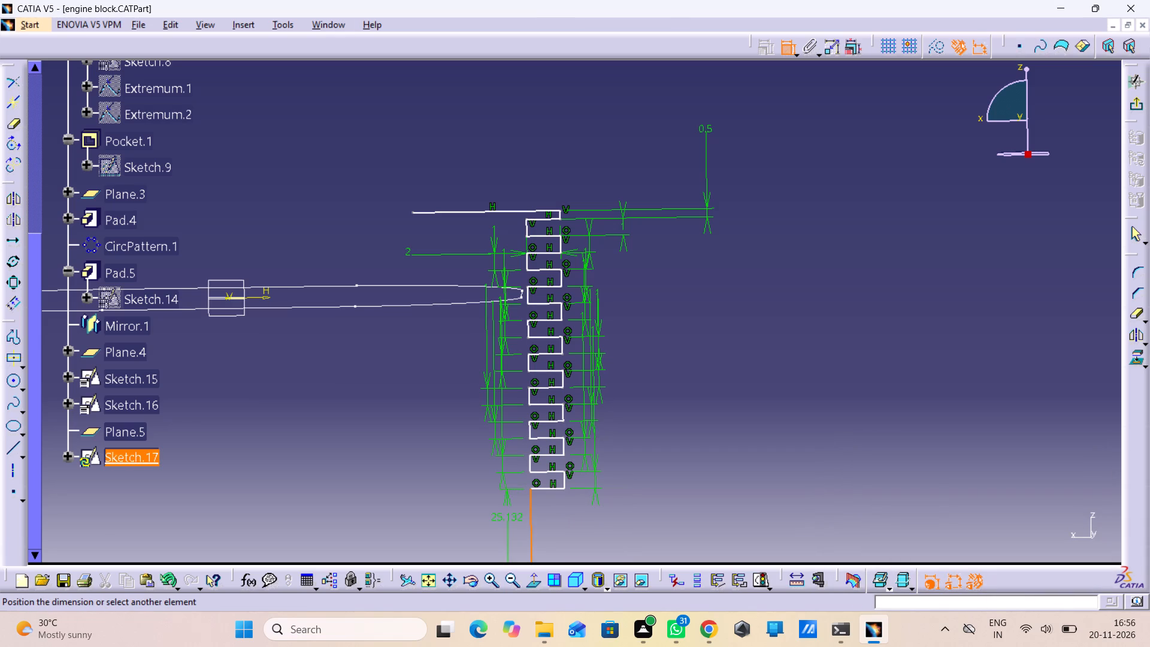
pyautogui.doubleClick(506, 522)
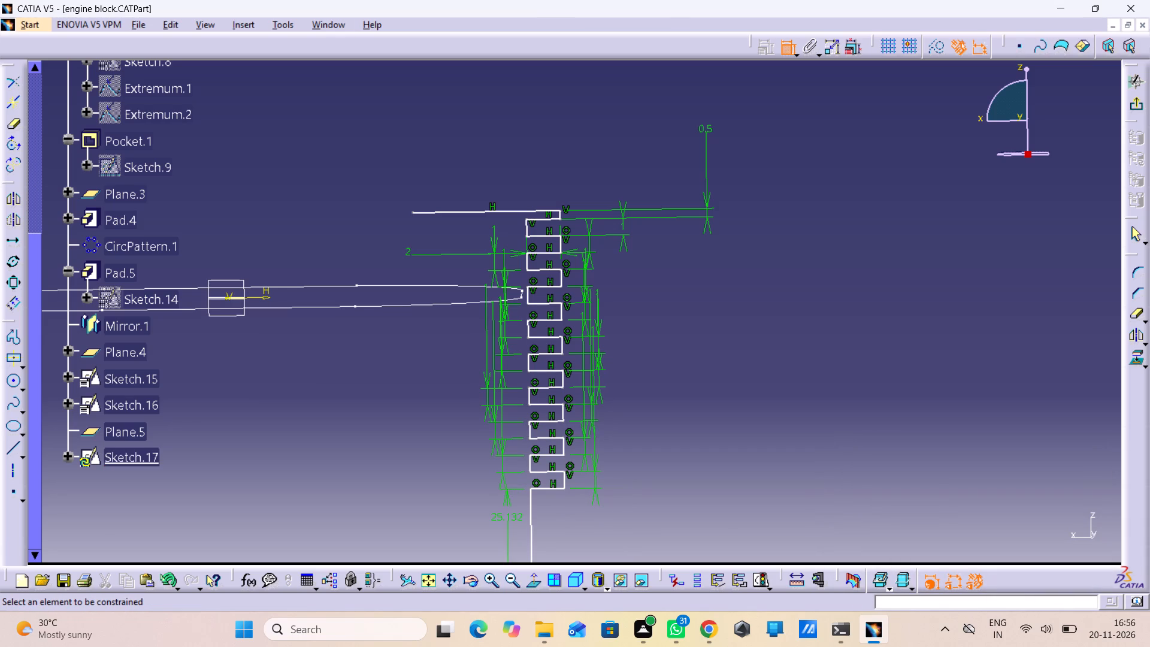
pyautogui.doubleClick(506, 522)
pyautogui.press('1')
pyautogui.press('Return')
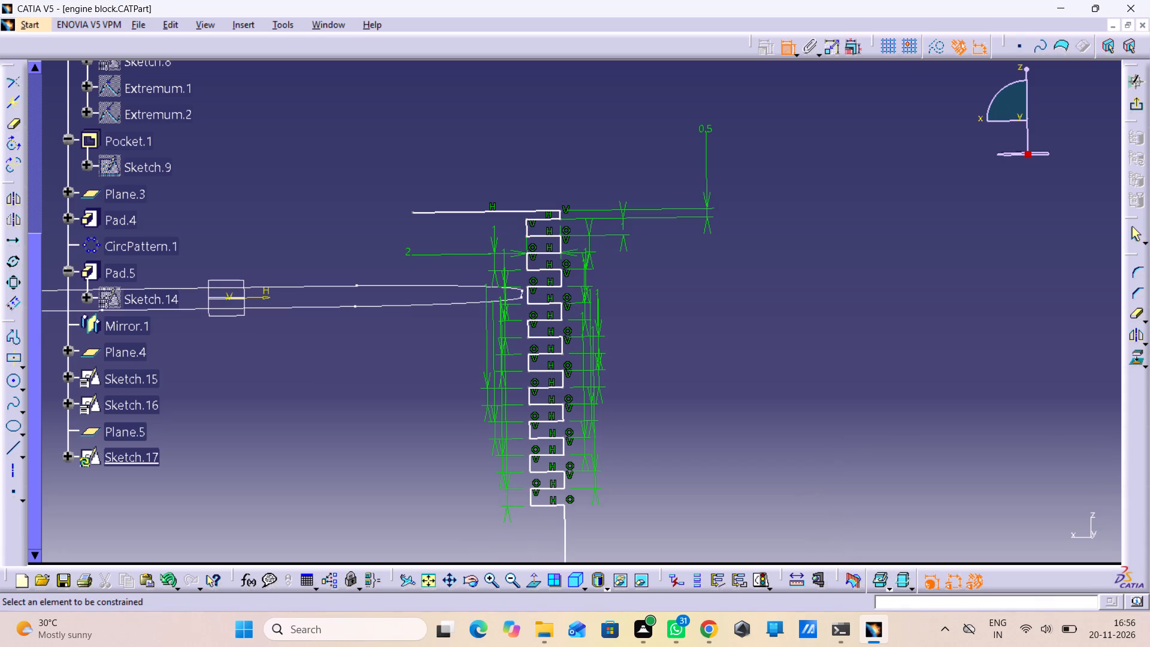
# Examine the dimensioned fins and the long vertical line running from them down to the engine block body.
pyautogui.moveTo(555, 472); pyautogui.dragTo(545, 274, button='middle')
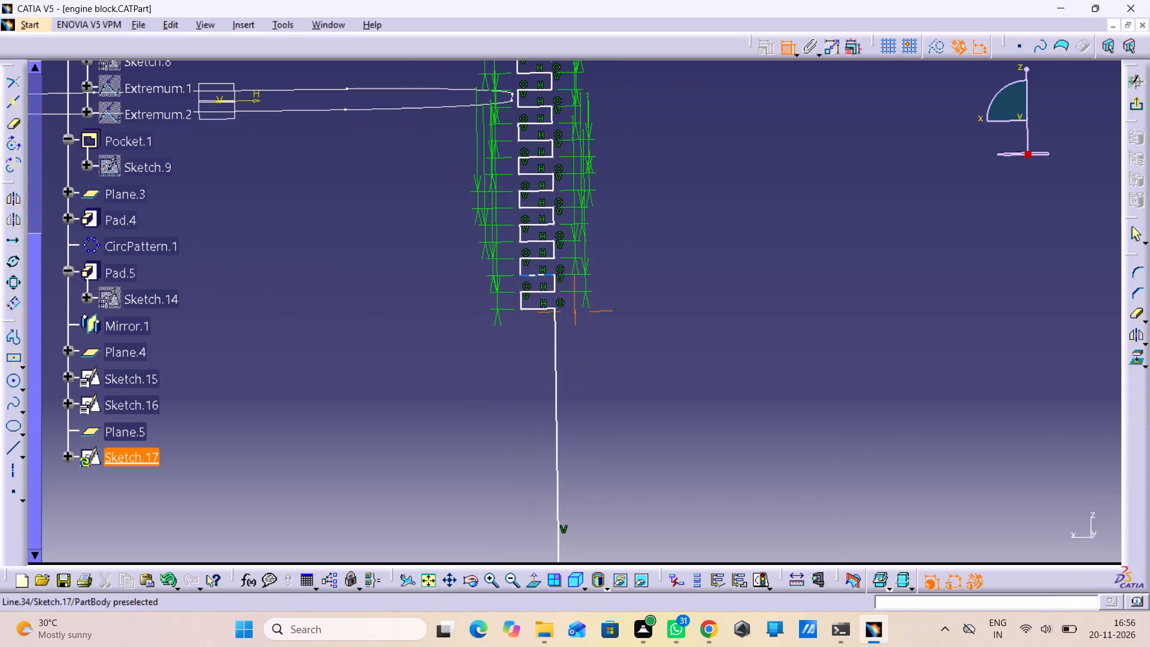
pyautogui.moveTo(543, 315); pyautogui.dragTo(555, 403, button='middle')
pyautogui.rightClick(543, 315)
pyautogui.moveTo(555, 403); pyautogui.dragTo(562, 427, button='middle')
pyautogui.rightClick(555, 403)
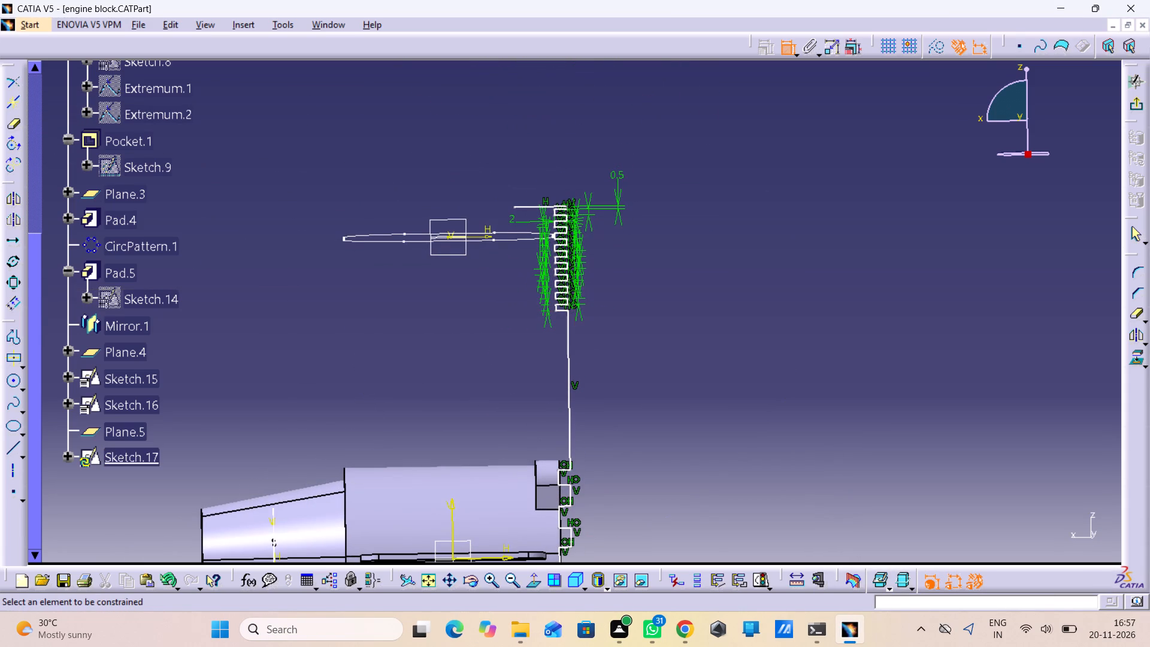
pyautogui.moveTo(553, 403); pyautogui.dragTo(540, 327, button='middle')
pyautogui.moveTo(553, 401); pyautogui.dragTo(546, 340, button='right')
pyautogui.moveTo(538, 322); pyautogui.dragTo(546, 353, button='middle')
pyautogui.moveTo(538, 322); pyautogui.dragTo(546, 353, button='right')
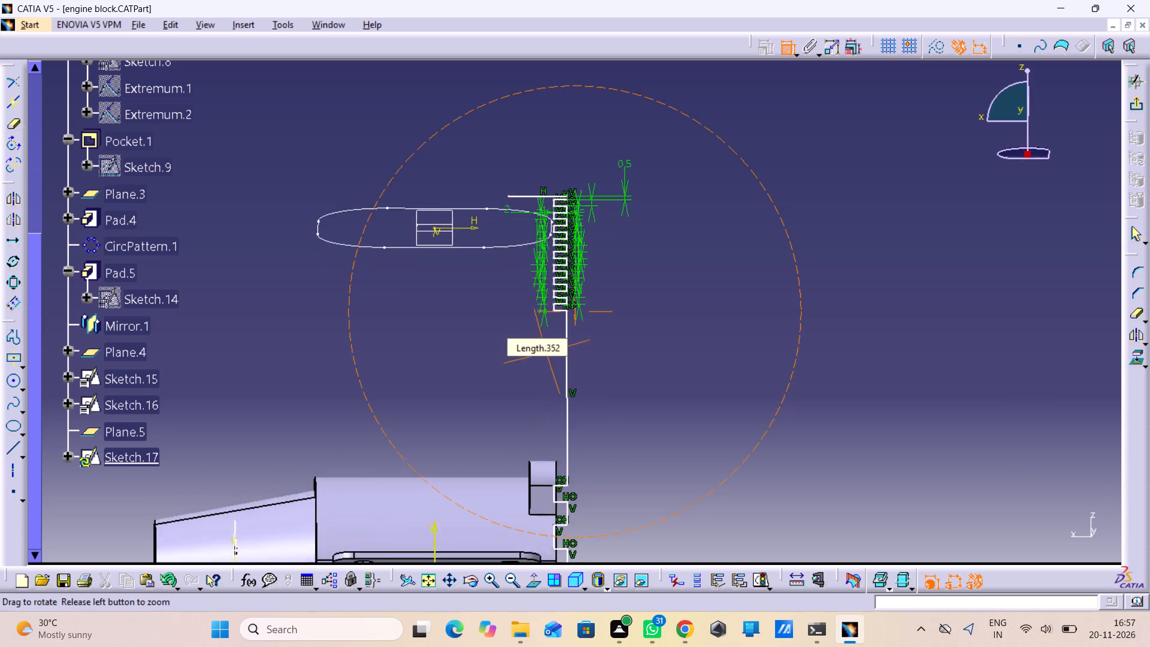
pyautogui.moveTo(546, 353); pyautogui.dragTo(553, 406, button='right')
pyautogui.moveTo(546, 353); pyautogui.dragTo(553, 406, button='middle')
pyautogui.moveTo(563, 366); pyautogui.dragTo(556, 310, button='middle')
pyautogui.moveTo(563, 366); pyautogui.dragTo(563, 358, button='right')
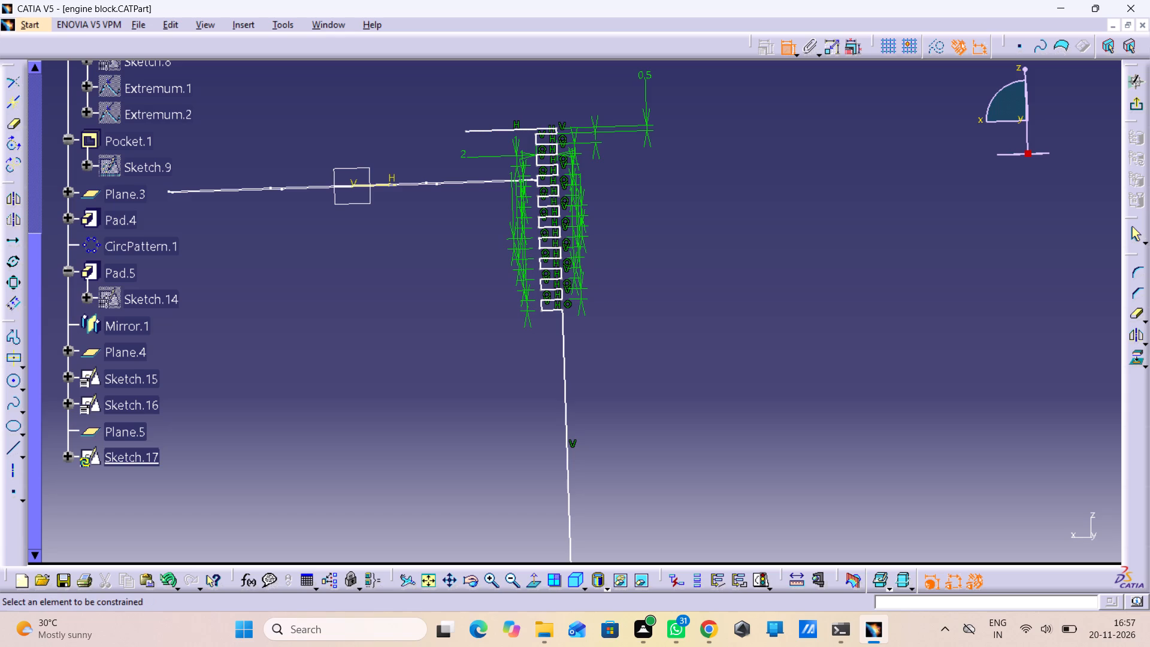
pyautogui.moveTo(637, 273); pyautogui.dragTo(627, 229, button='middle')
pyautogui.rightClick(637, 273)
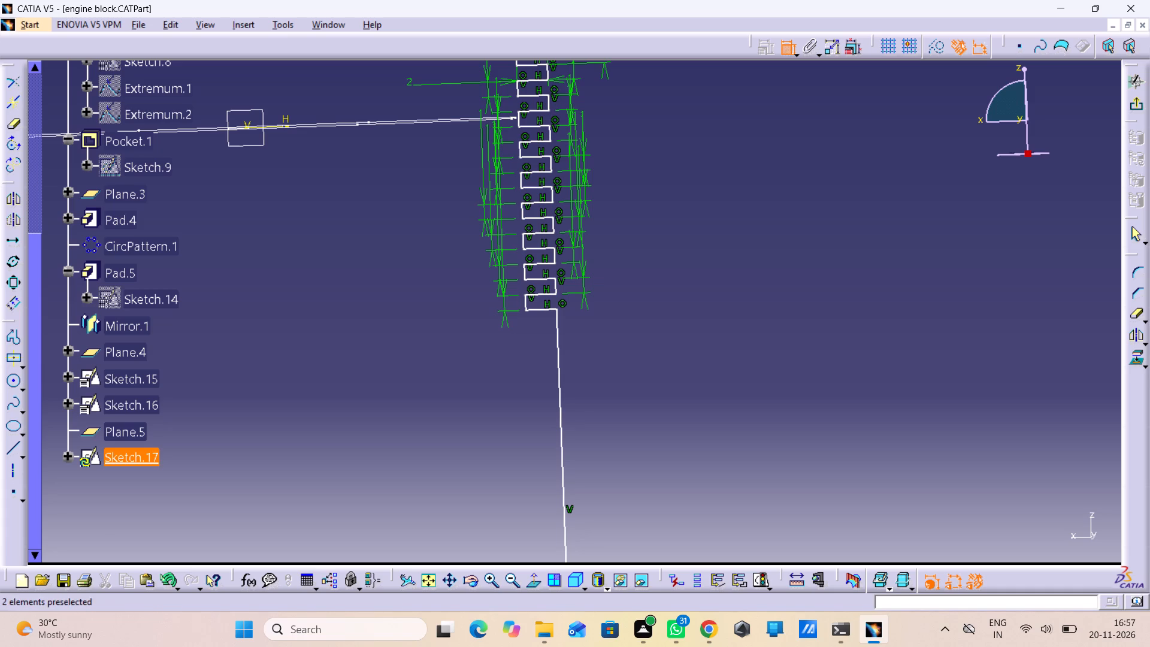
pyautogui.moveTo(497, 129); pyautogui.dragTo(505, 152, button='middle')
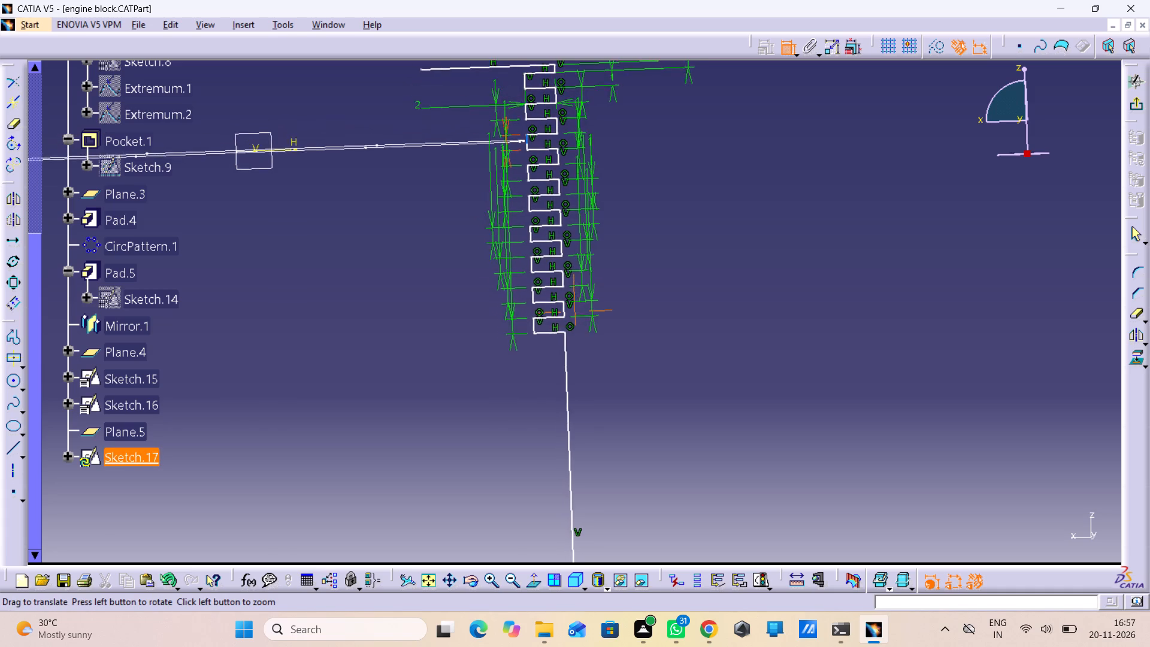
pyautogui.moveTo(505, 152); pyautogui.dragTo(506, 211, button='middle')
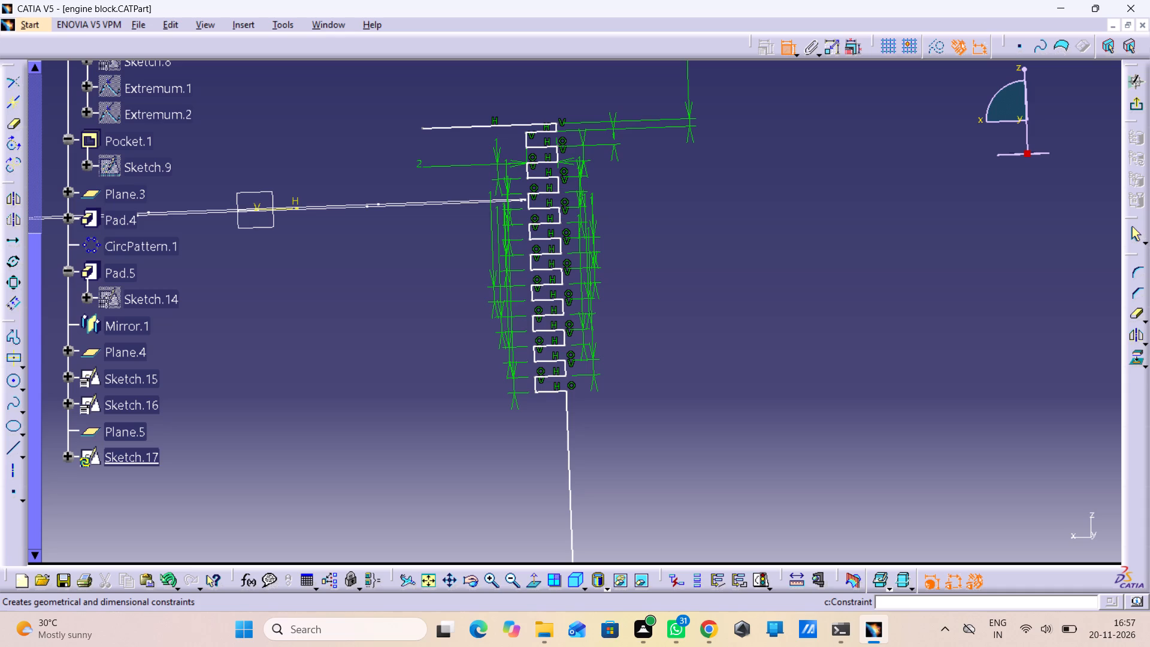
# Dimension the tenth fin's outer vertical edge, reposition the dimension near the profile, and set the fin thickness to 1 mm.
pyautogui.moveTo(696, 256); pyautogui.dragTo(682, 342, button='middle')
pyautogui.rightClick(696, 256)
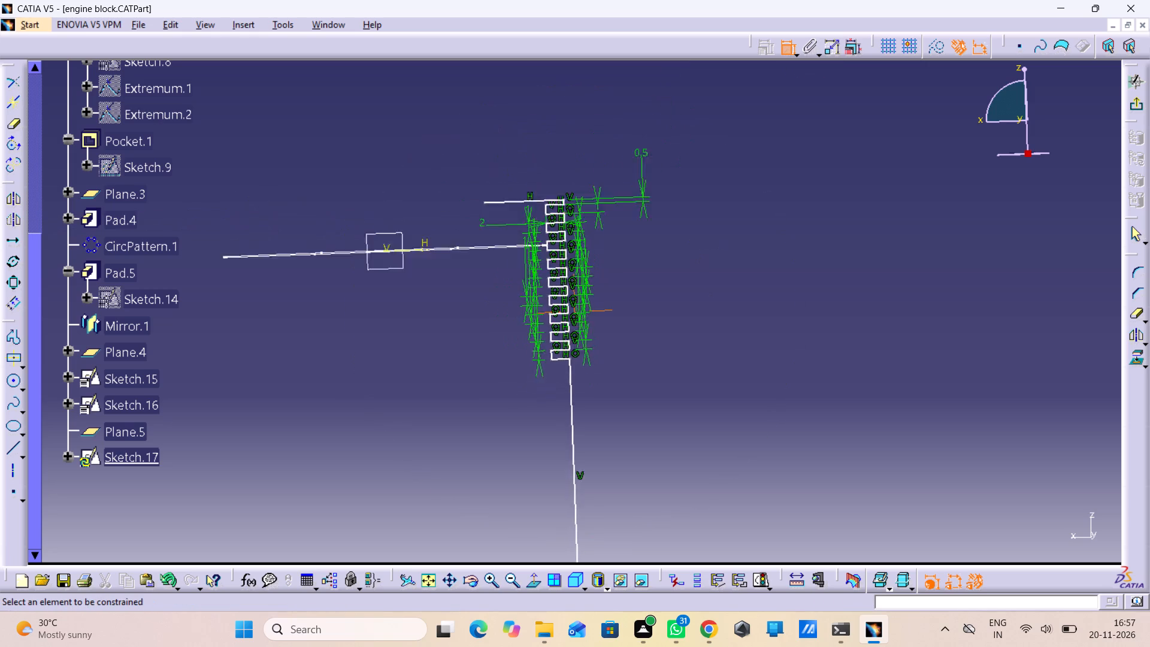
pyautogui.moveTo(682, 342); pyautogui.dragTo(682, 352, button='middle')
pyautogui.click(571, 380)
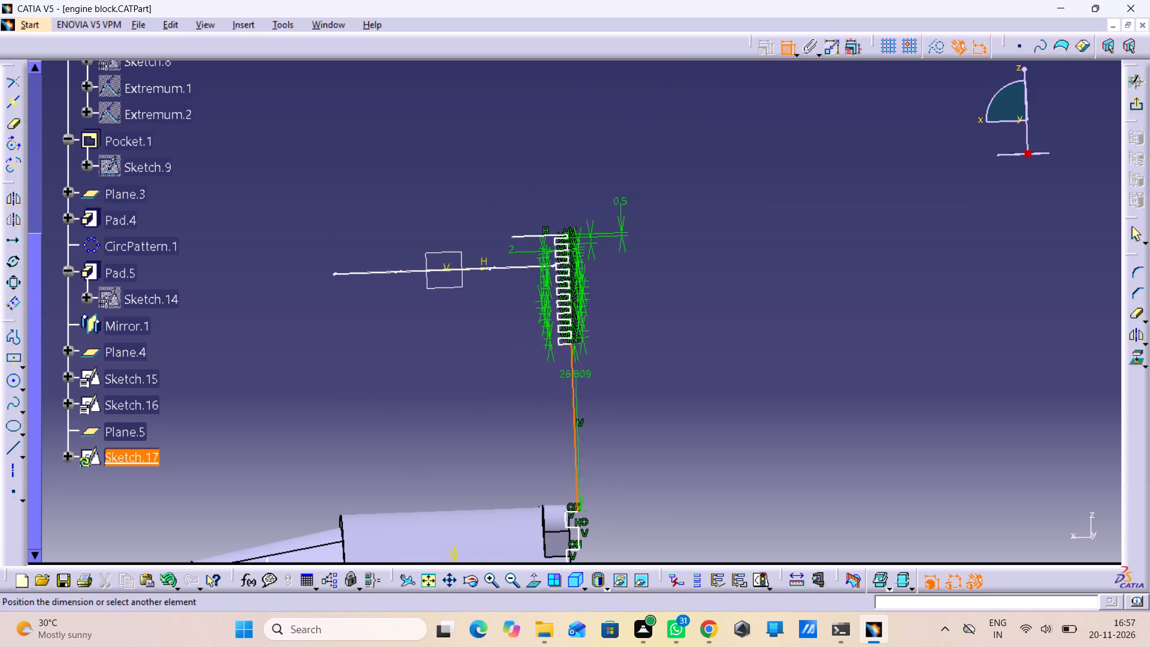
pyautogui.click(610, 410)
pyautogui.moveTo(609, 407); pyautogui.dragTo(681, 419)
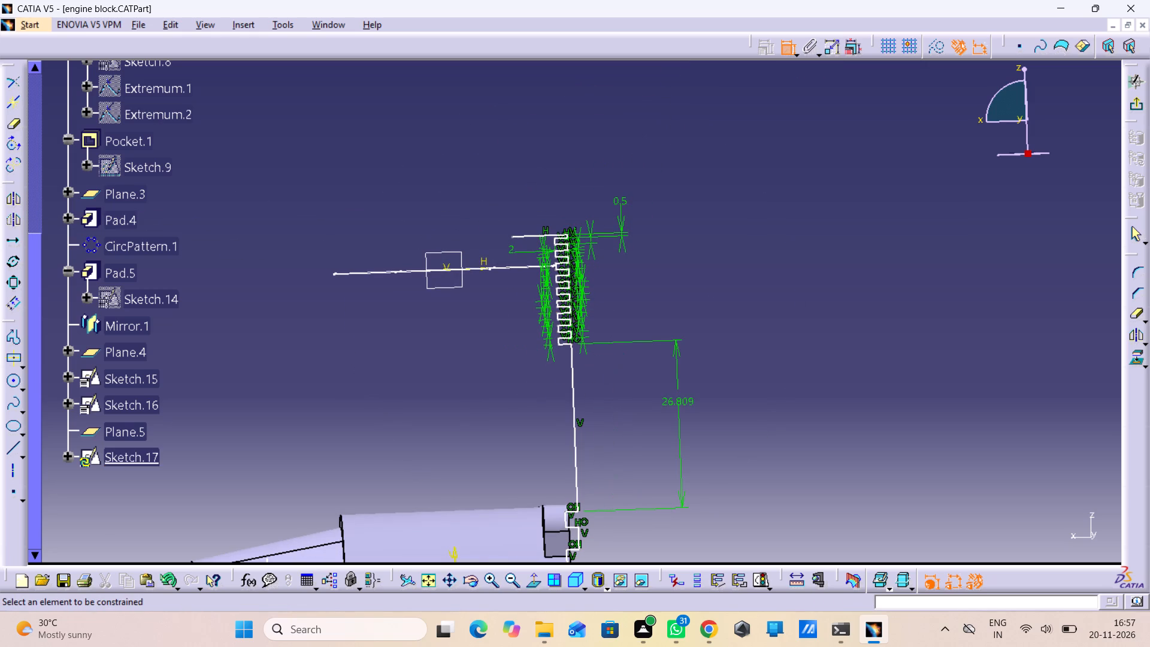
pyautogui.moveTo(681, 402); pyautogui.dragTo(647, 410)
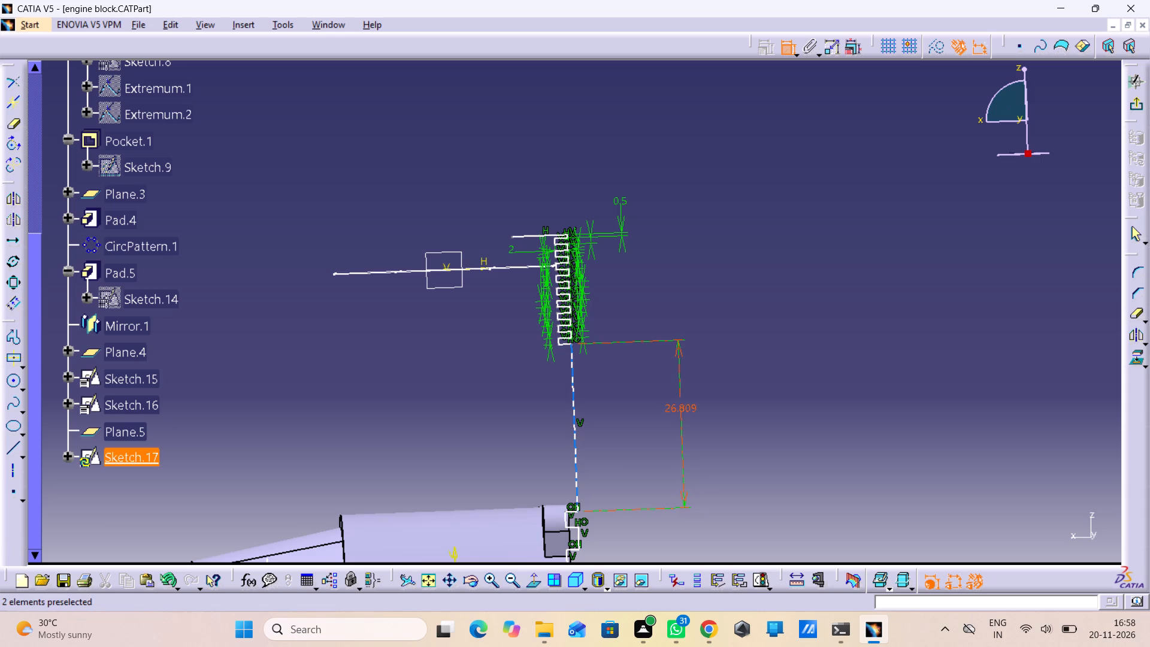
pyautogui.moveTo(688, 409); pyautogui.dragTo(612, 406)
pyautogui.moveTo(678, 338); pyautogui.dragTo(583, 356)
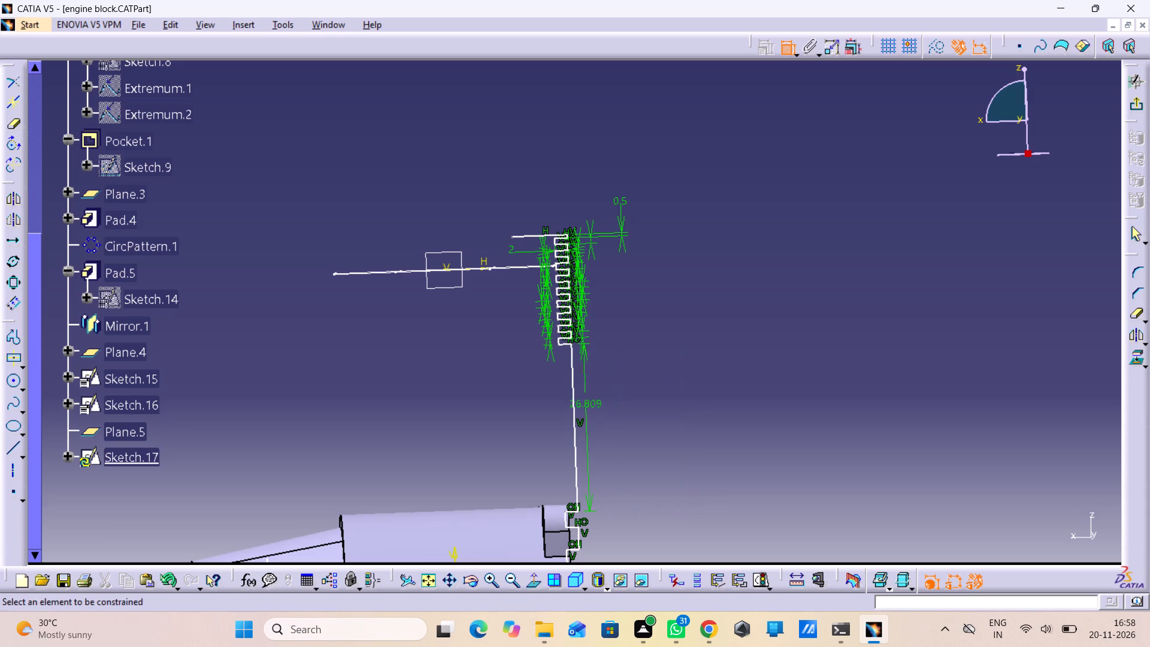
pyautogui.moveTo(583, 356); pyautogui.dragTo(589, 357)
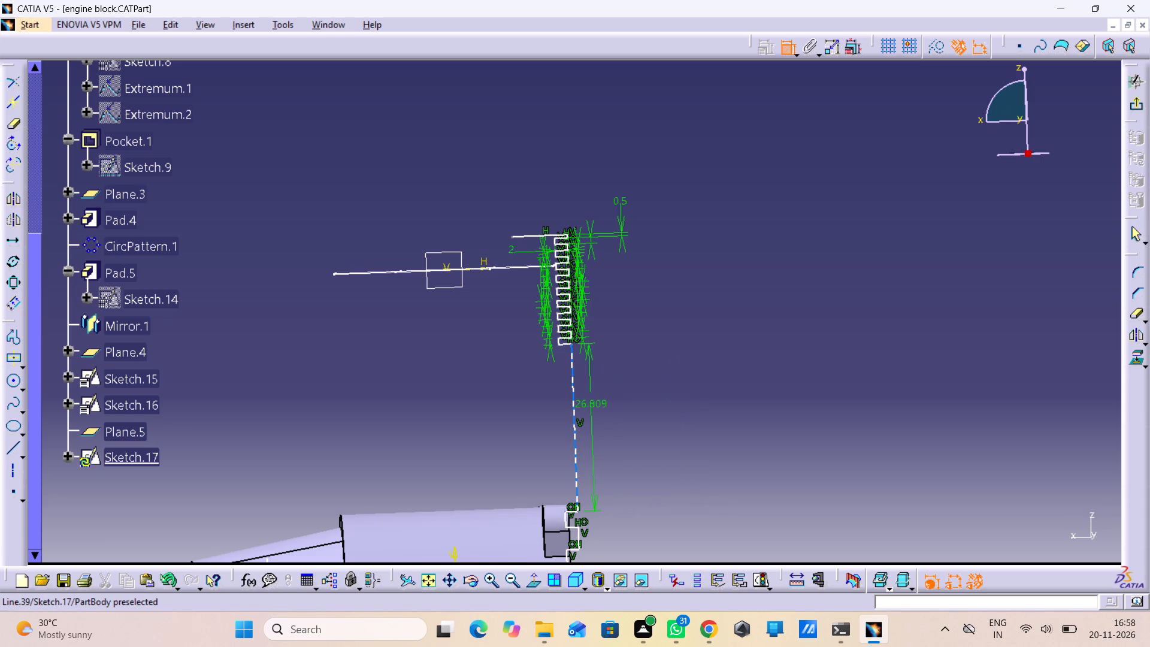
pyautogui.doubleClick(591, 401)
pyautogui.press('1')
pyautogui.press('Return')
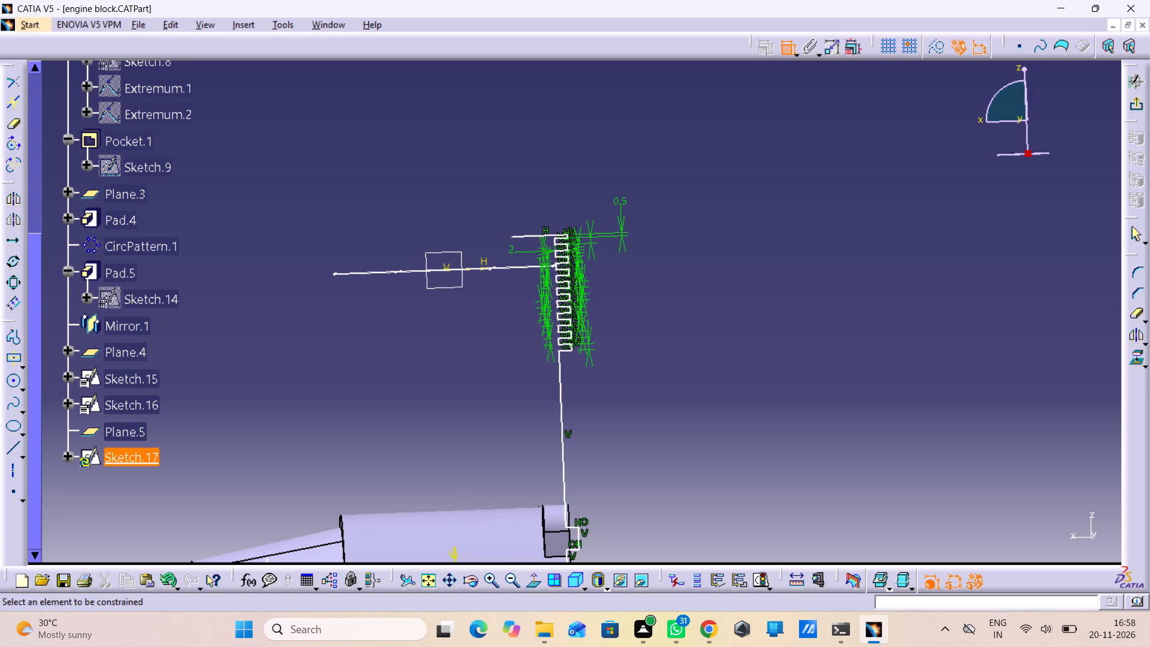
# Dimension the inner vertical edge directly below the tenth fin and set the gap to 1 mm.
pyautogui.click(562, 381)
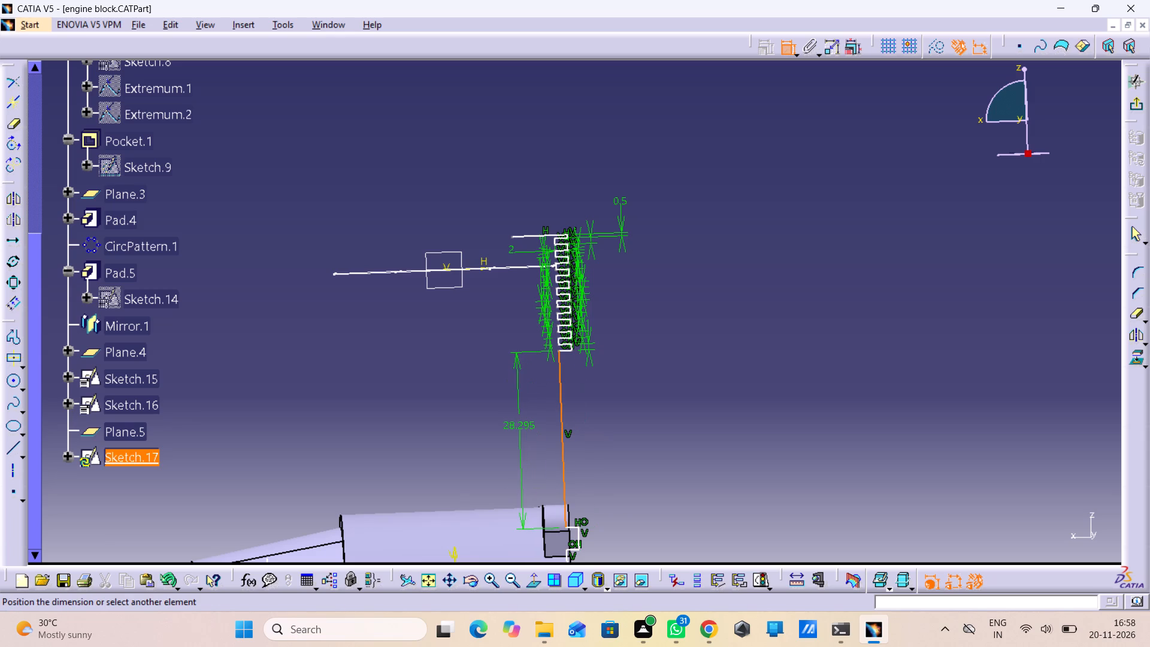
pyautogui.tripleClick(519, 429)
pyautogui.tripleClick(519, 429)
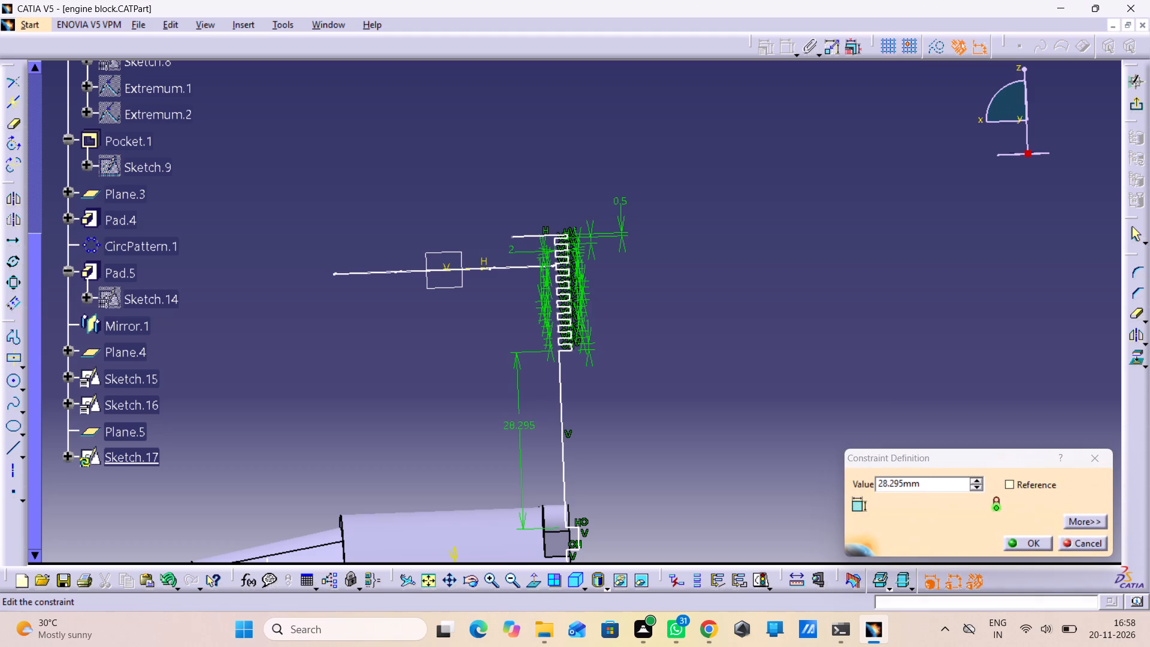
pyautogui.doubleClick(519, 429)
pyautogui.press('1')
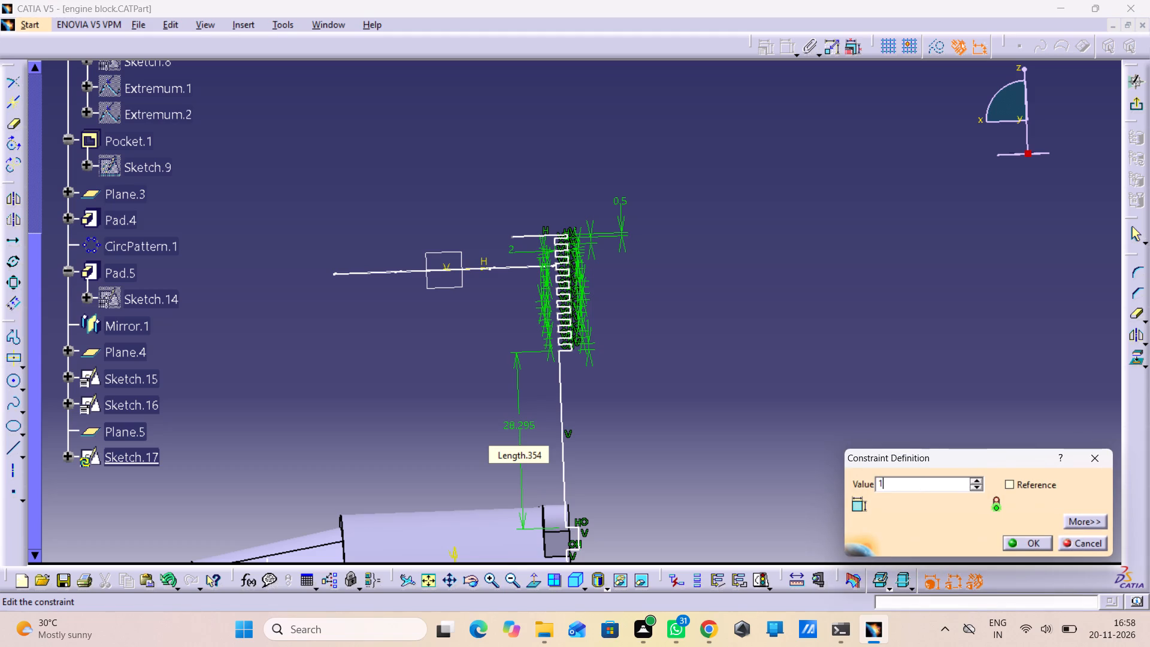
pyautogui.press('Return')
# Dimension the eleventh fin's outer vertical edge and set the fin thickness to 1 mm.
pyautogui.click(573, 411)
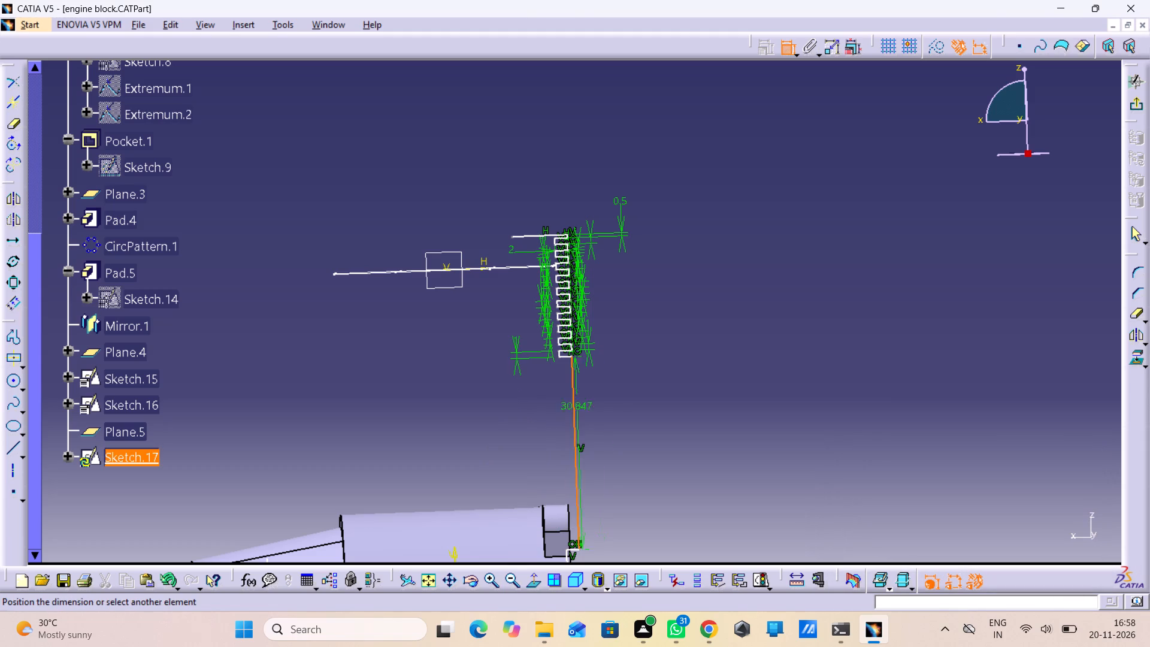
pyautogui.doubleClick(609, 411)
pyautogui.doubleClick(609, 411)
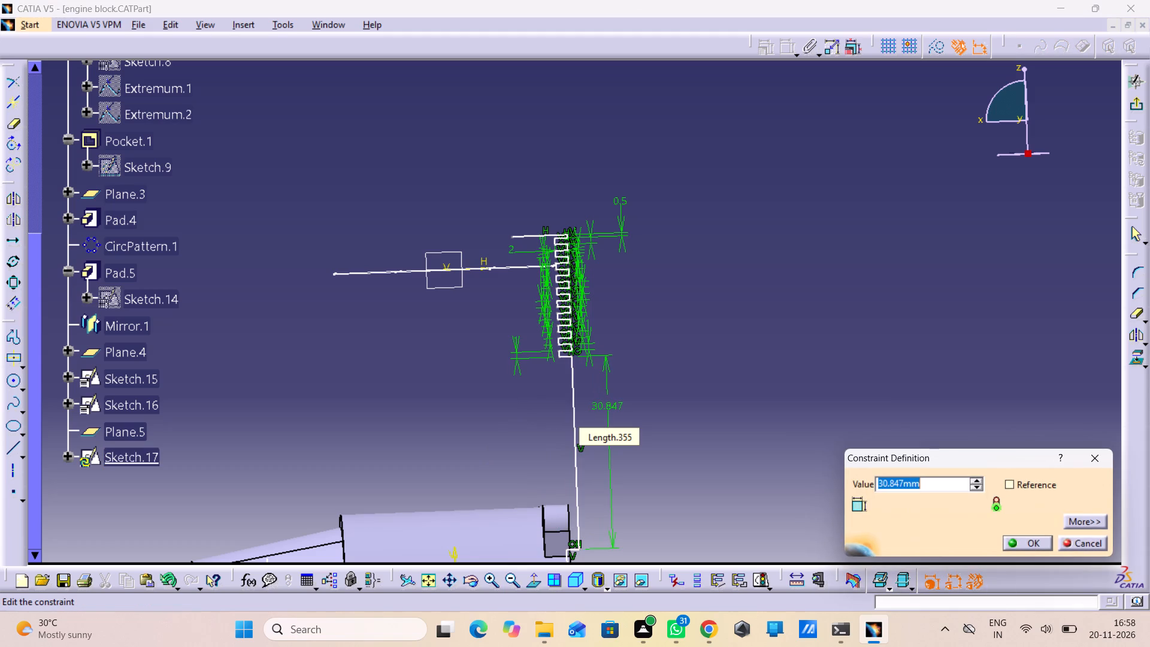
pyautogui.press('1')
pyautogui.press('Return')
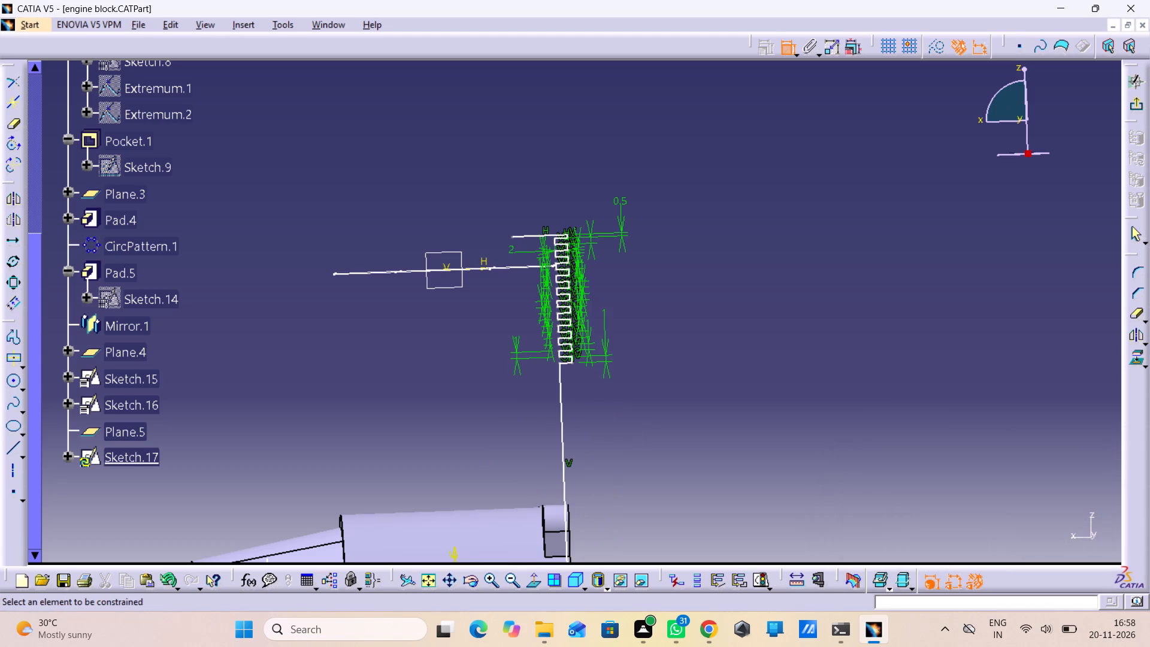
# Dimension the inner vertical edge directly below the eleventh fin and set the gap to 1 mm.
pyautogui.click(558, 446)
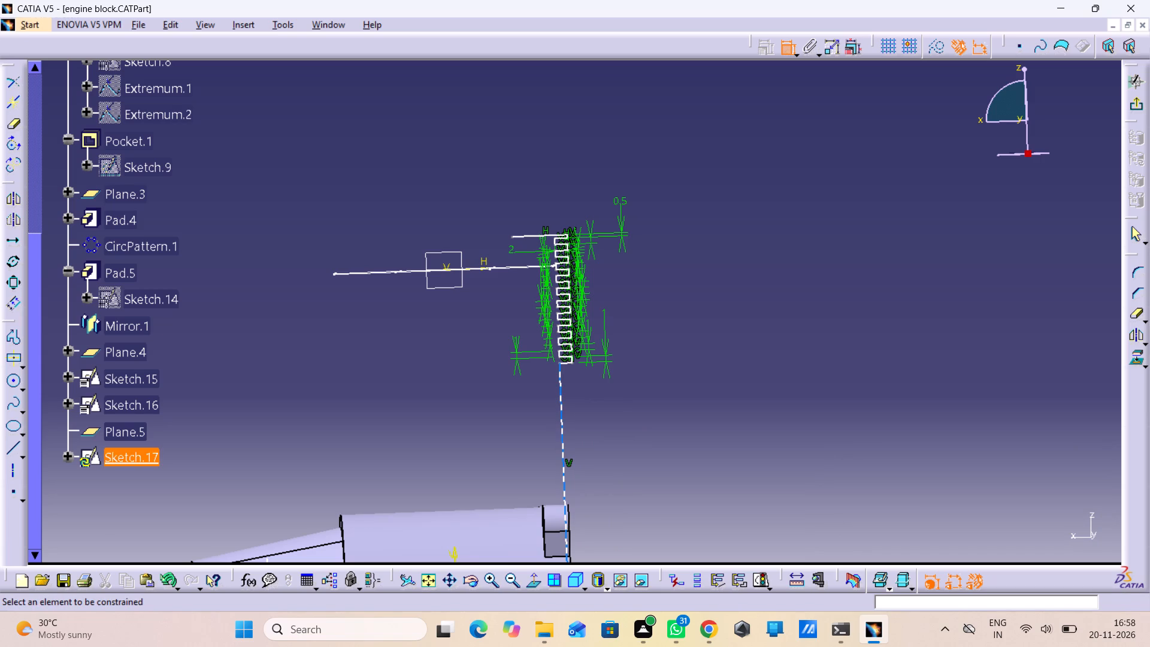
pyautogui.moveTo(563, 426); pyautogui.dragTo(535, 430)
pyautogui.doubleClick(519, 439)
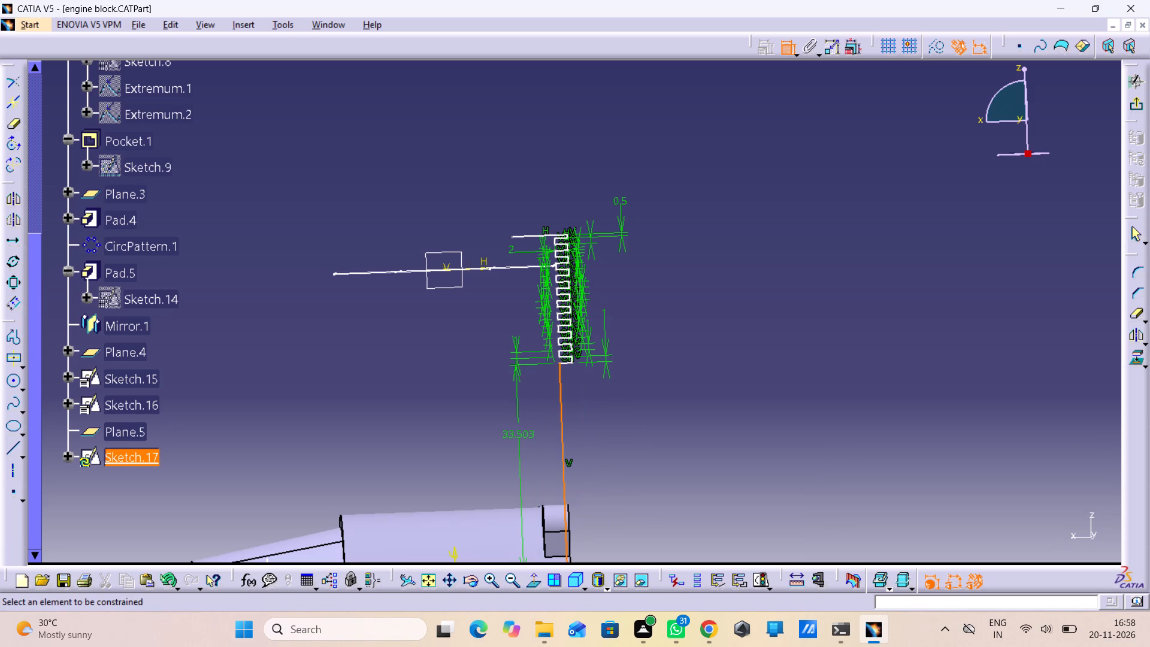
pyautogui.doubleClick(519, 439)
pyautogui.press('1')
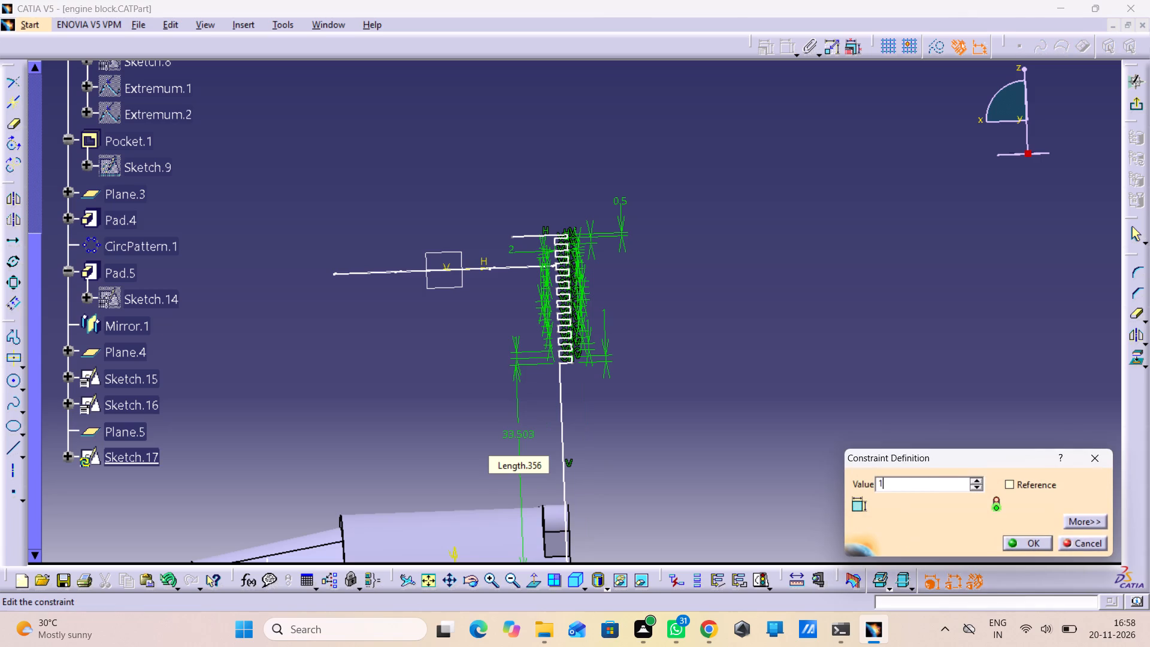
pyautogui.press('Return')
# Dimension the twelfth fin's outer vertical edge and set the fin thickness to 1 mm.
pyautogui.moveTo(583, 404); pyautogui.dragTo(622, 370, button='middle')
pyautogui.rightClick(585, 403)
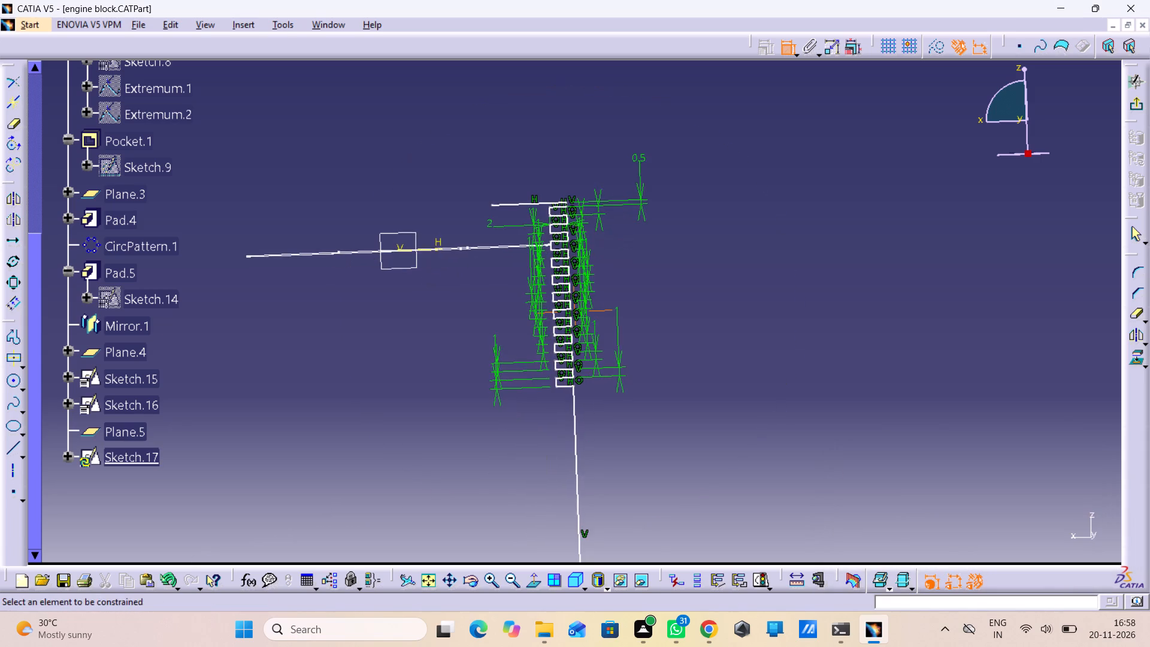
pyautogui.moveTo(620, 419); pyautogui.dragTo(688, 534, button='middle')
pyautogui.moveTo(632, 469); pyautogui.dragTo(638, 473, button='right')
pyautogui.scroll(-1, 632, 469)
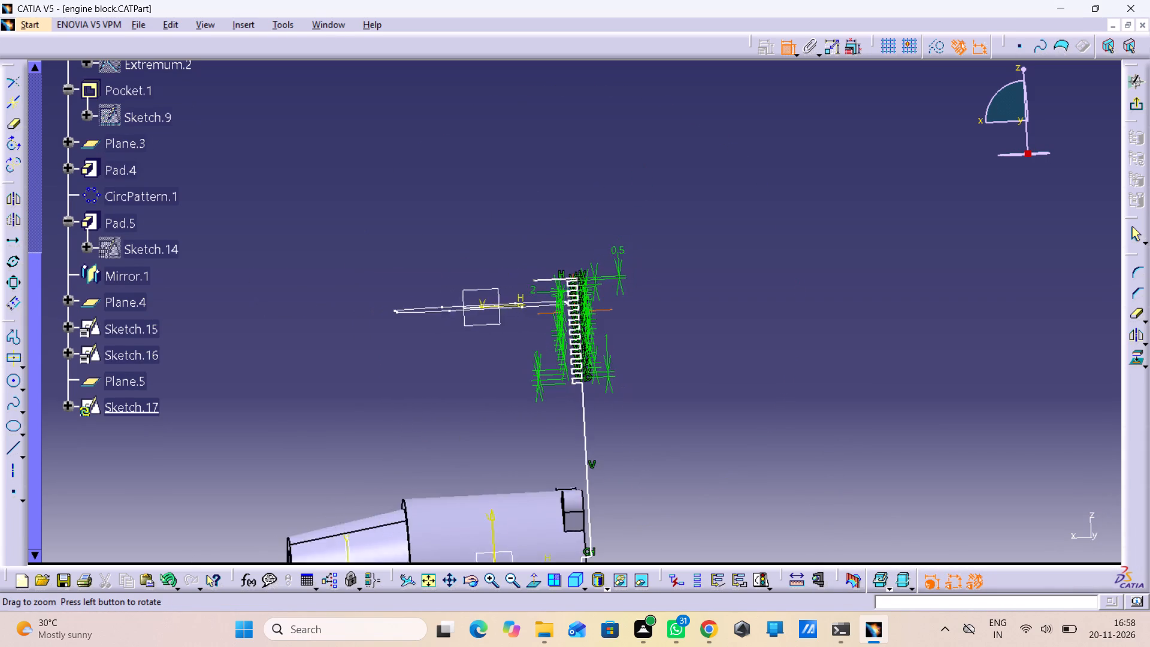
pyautogui.moveTo(688, 534); pyautogui.dragTo(653, 561, button='middle')
pyautogui.moveTo(627, 515); pyautogui.dragTo(629, 439, button='middle')
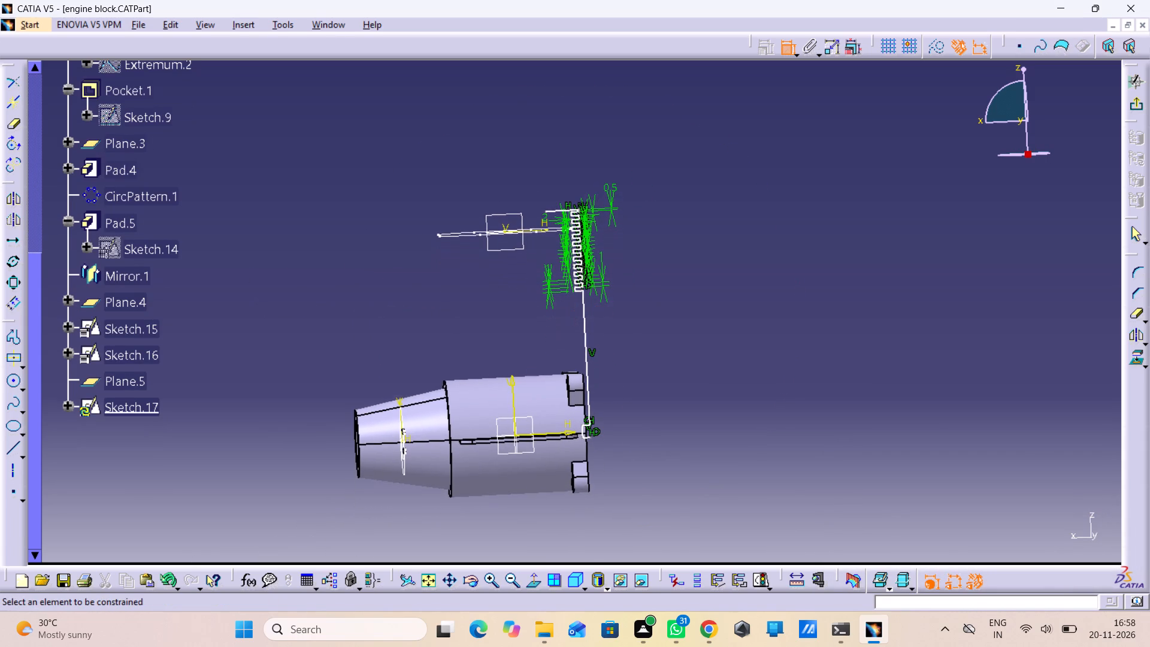
pyautogui.moveTo(582, 318); pyautogui.dragTo(600, 323)
pyautogui.doubleClick(605, 370)
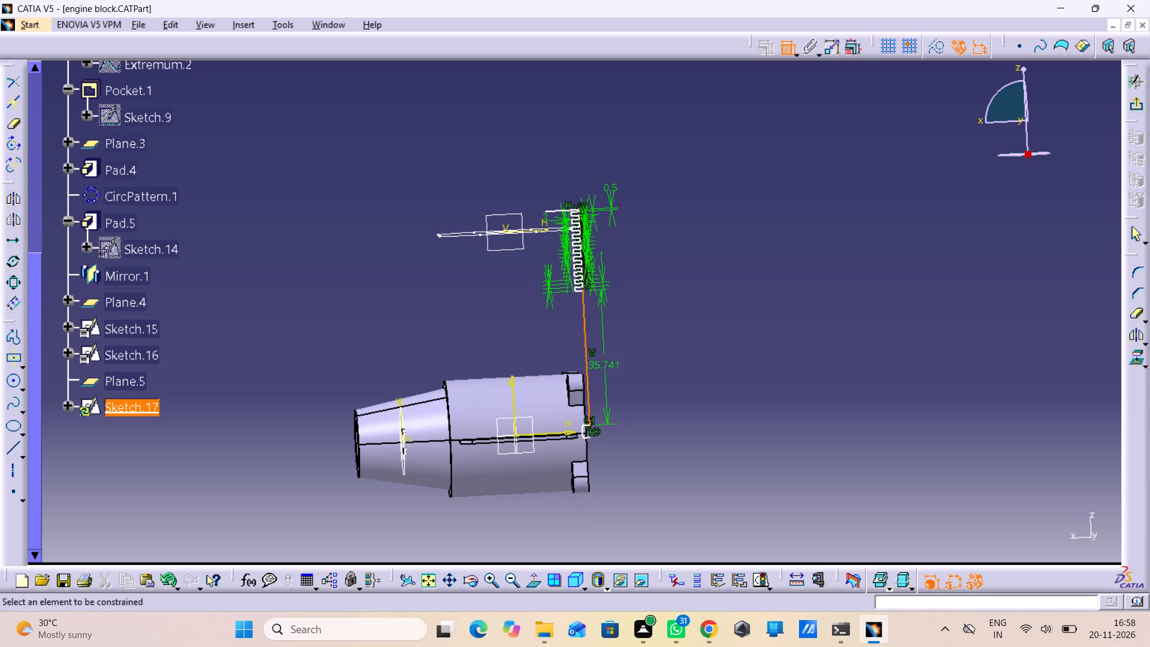
pyautogui.doubleClick(605, 370)
pyautogui.press('1')
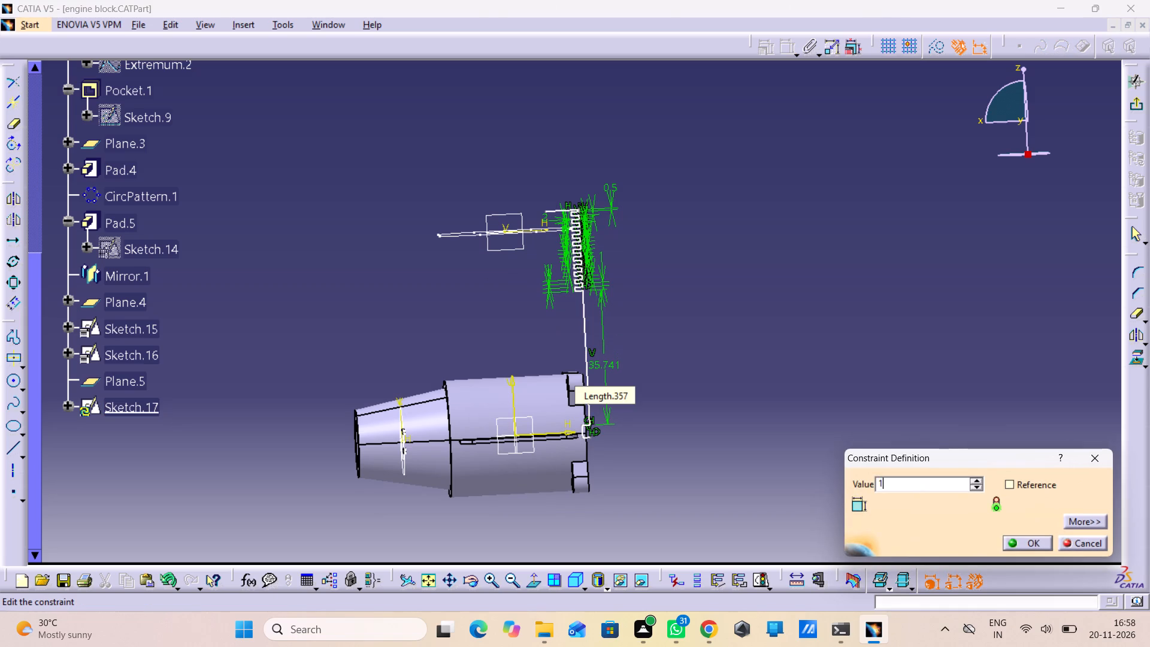
pyautogui.press('Return')
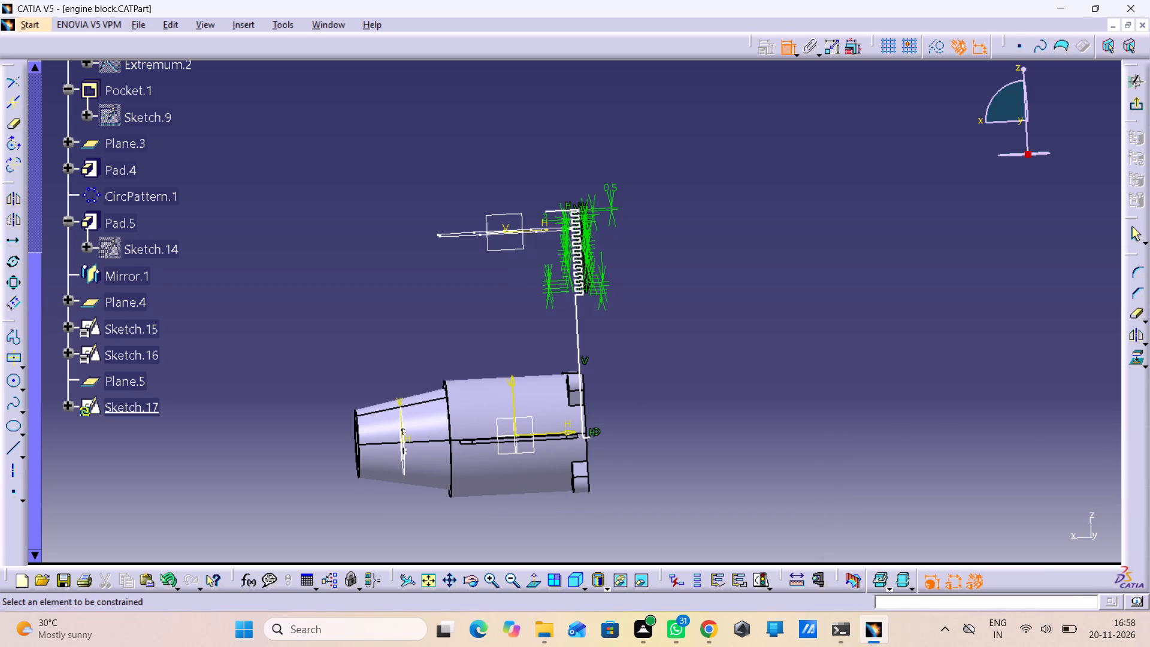
# Dimension the inner vertical edge directly below the twelfth fin and set the gap to 1 mm.
pyautogui.moveTo(580, 335); pyautogui.dragTo(545, 354)
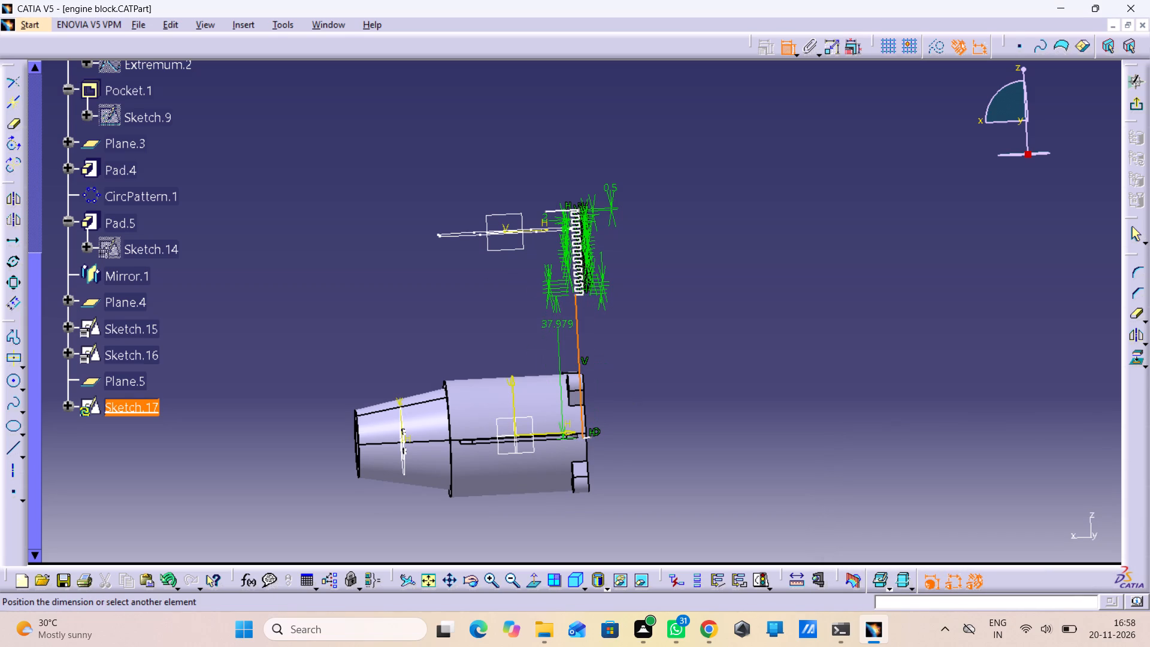
pyautogui.tripleClick(556, 344)
pyautogui.doubleClick(556, 344)
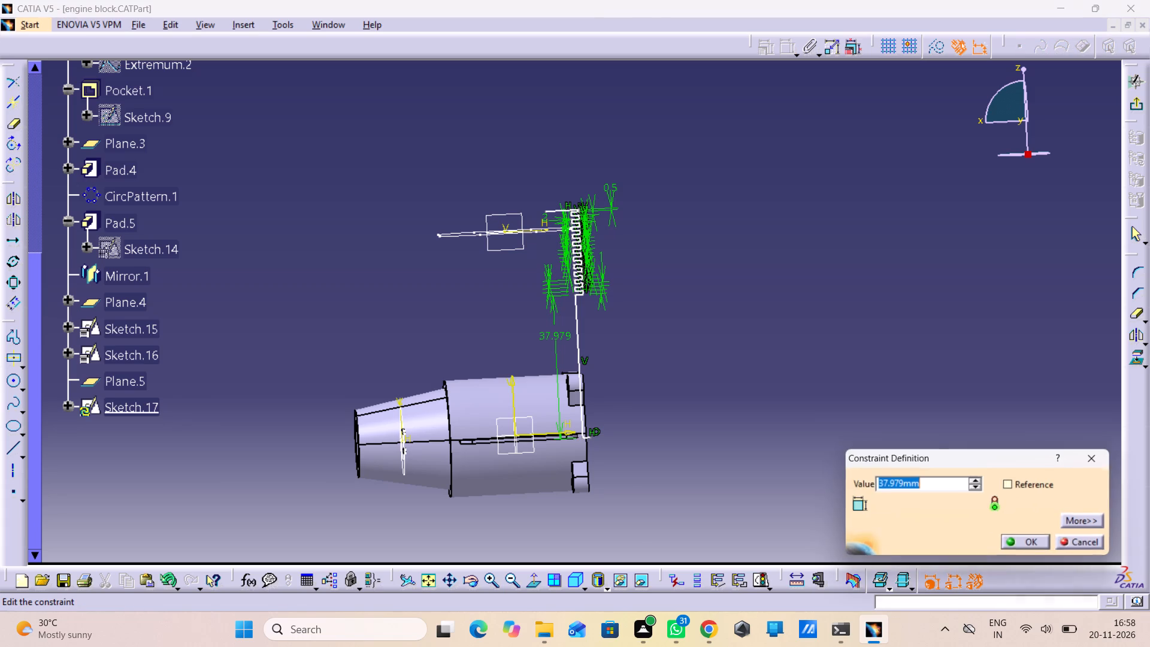
pyautogui.press('1')
pyautogui.press('Return')
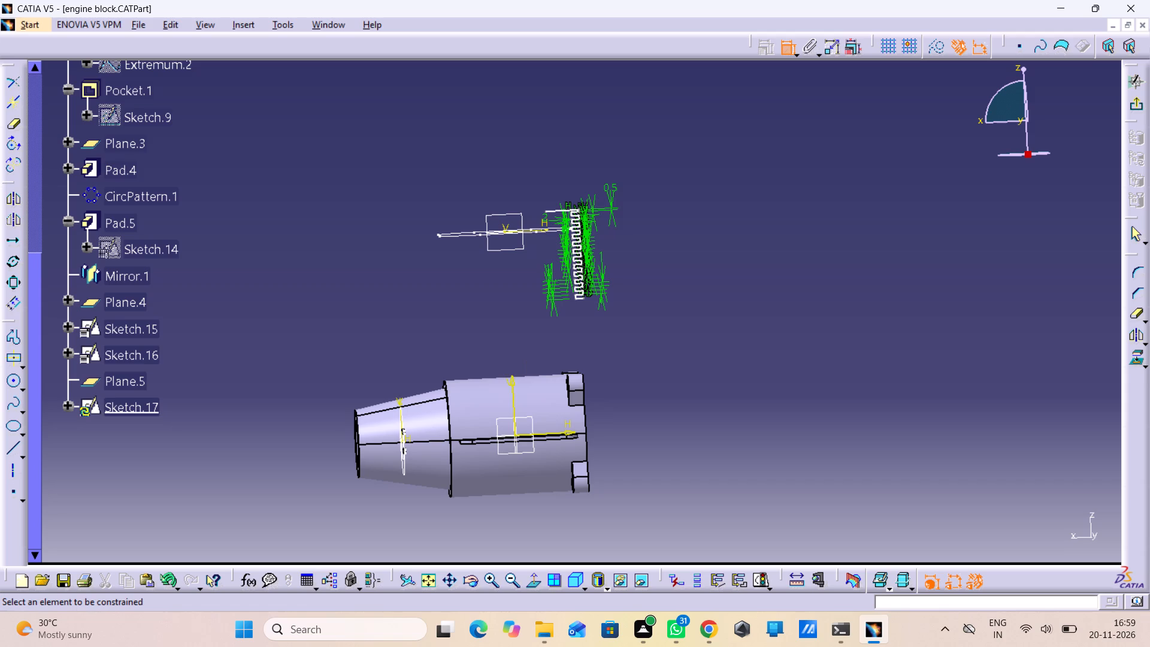
# View the sketch plane head-on and draw a short vertical Profile line downward from the open outer end of the lowest horizontal edge.
pyautogui.moveTo(547, 319); pyautogui.dragTo(570, 255, button='middle')
pyautogui.rightClick(547, 319)
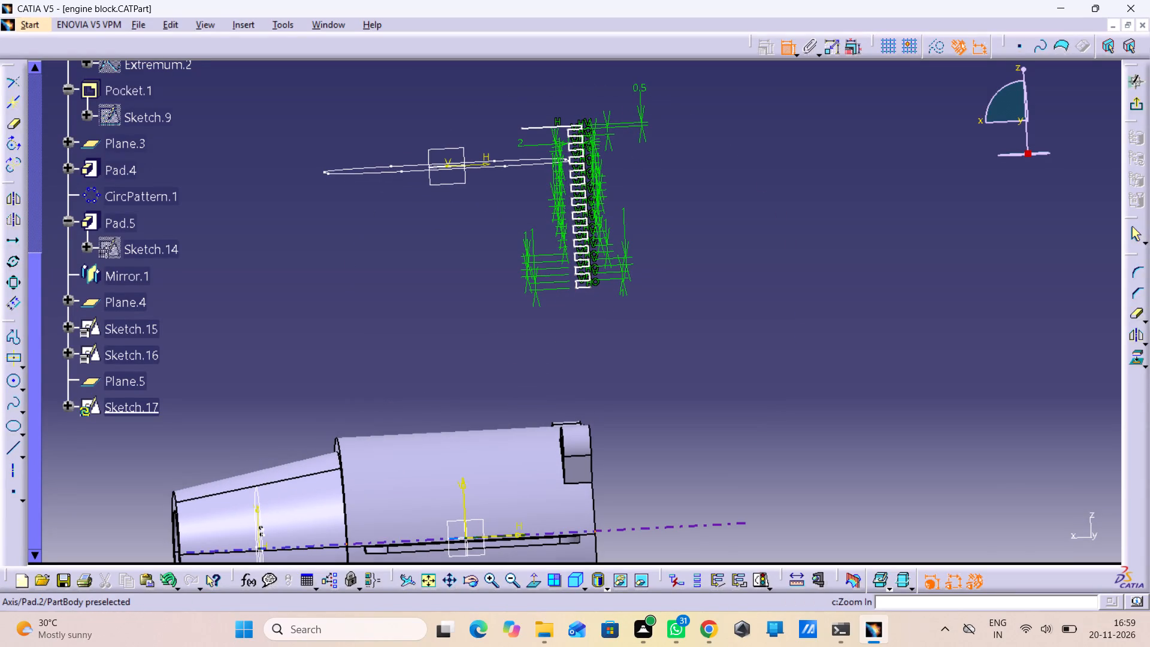
pyautogui.click(540, 580)
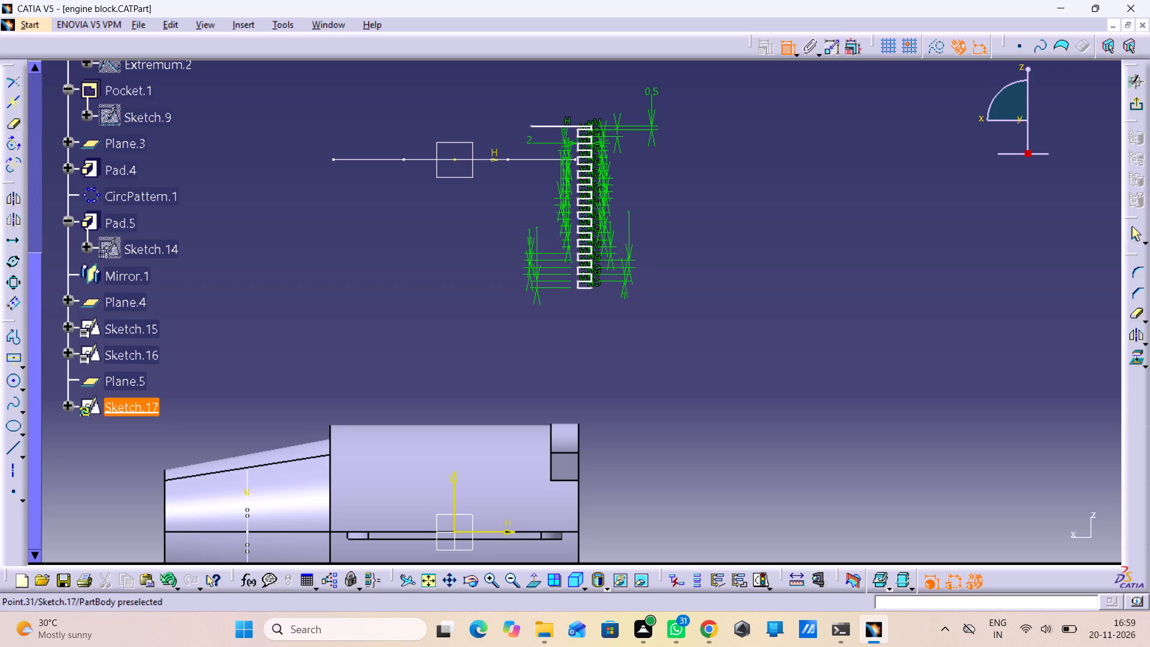
pyautogui.rightClick(582, 288)
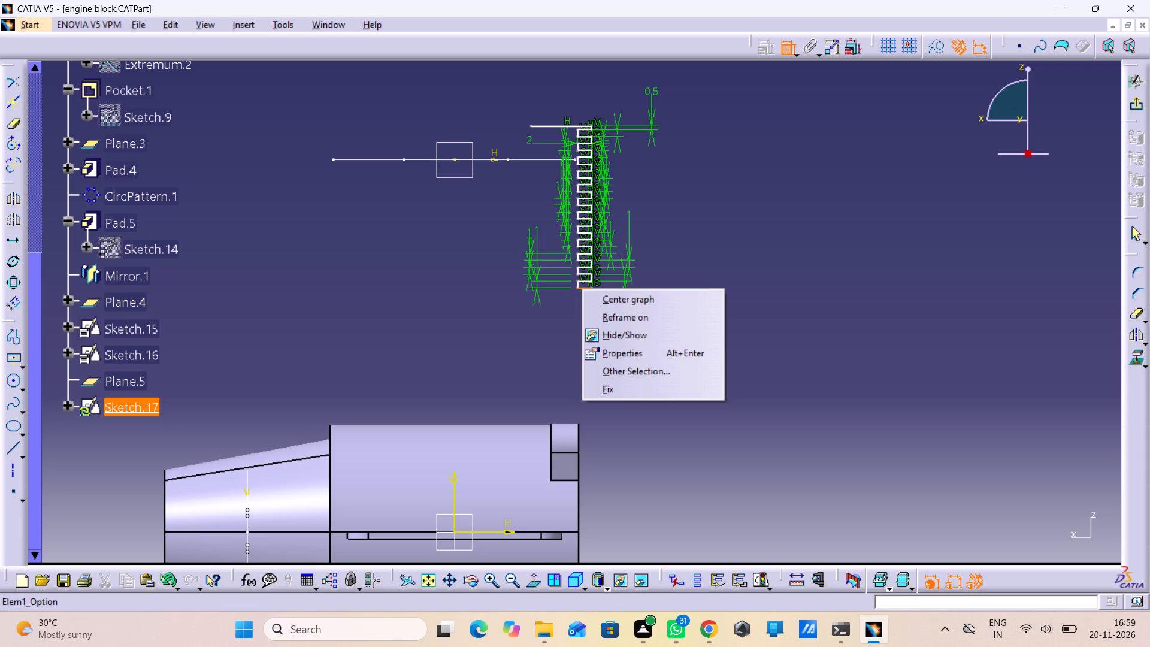
pyautogui.click(788, 44)
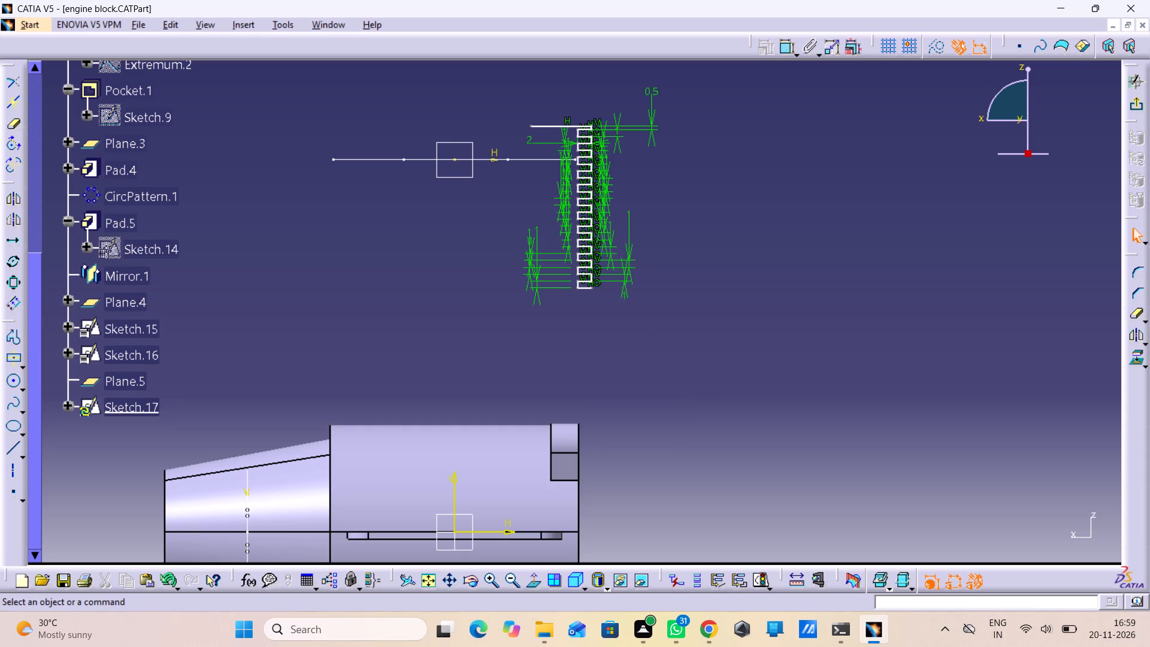
pyautogui.moveTo(575, 236); pyautogui.dragTo(575, 145, button='middle')
pyautogui.moveTo(575, 236); pyautogui.dragTo(575, 218, button='right')
pyautogui.moveTo(575, 145); pyautogui.dragTo(483, 319, button='middle')
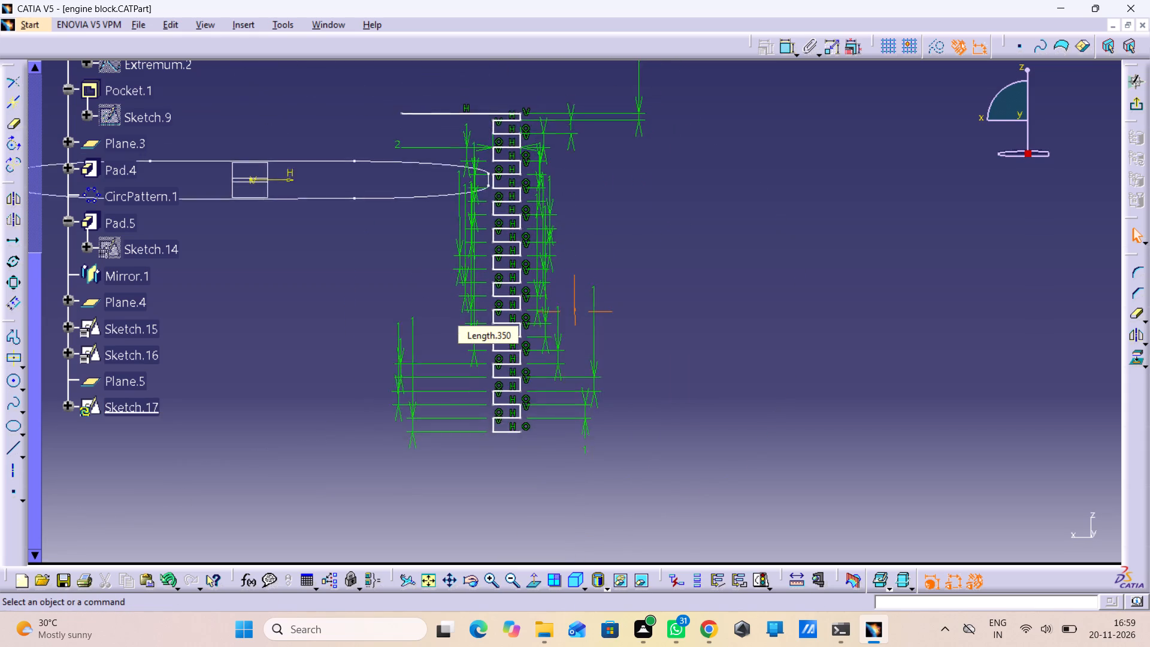
pyautogui.moveTo(483, 319); pyautogui.dragTo(480, 347, button='middle')
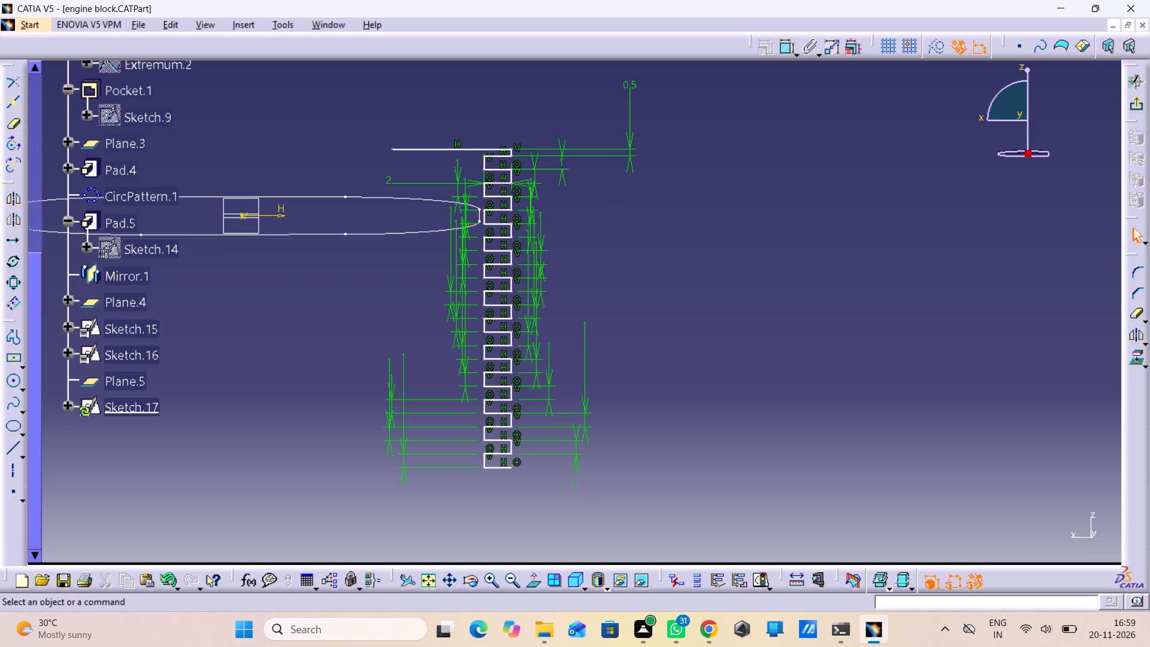
pyautogui.doubleClick(9, 332)
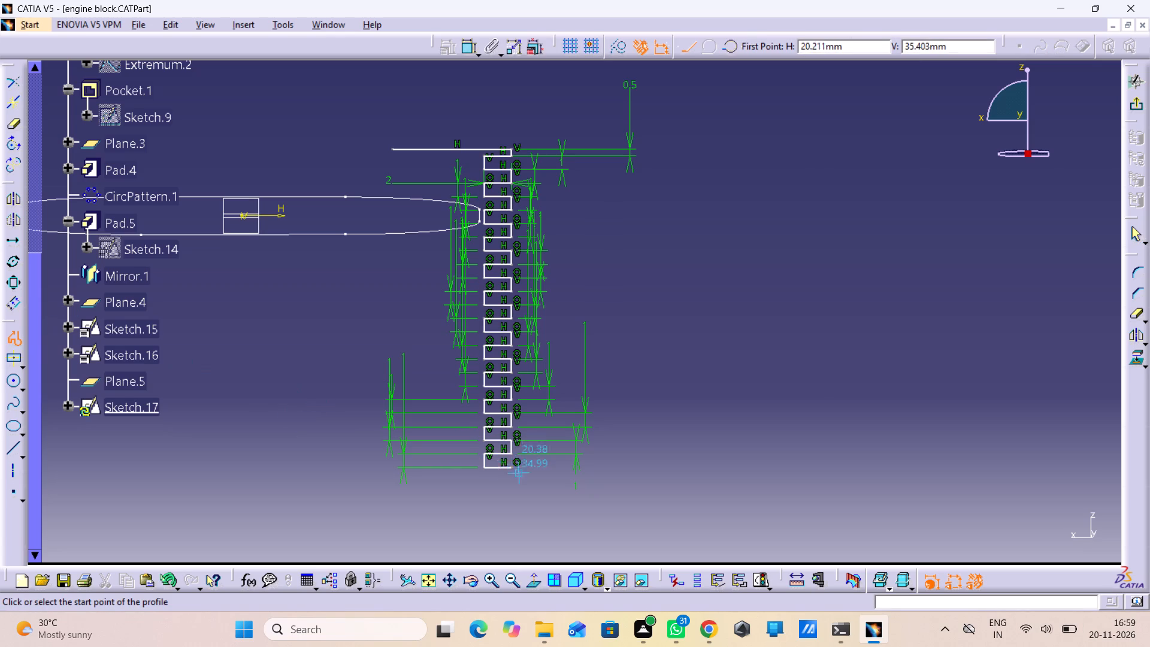
pyautogui.click(509, 465)
pyautogui.click(510, 490)
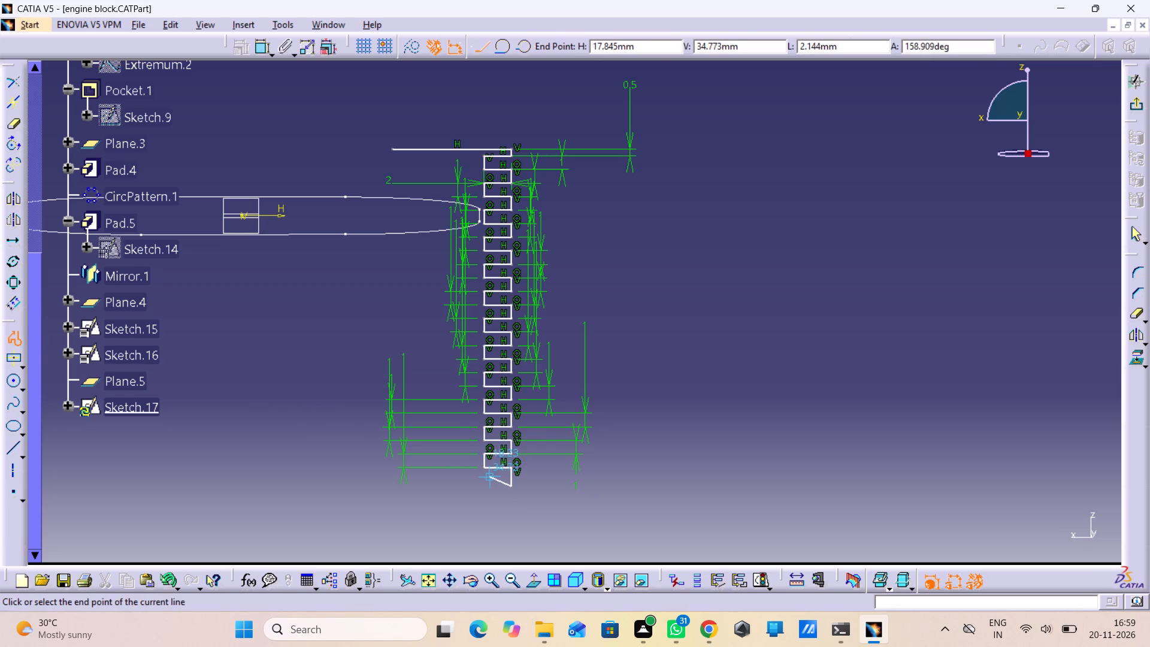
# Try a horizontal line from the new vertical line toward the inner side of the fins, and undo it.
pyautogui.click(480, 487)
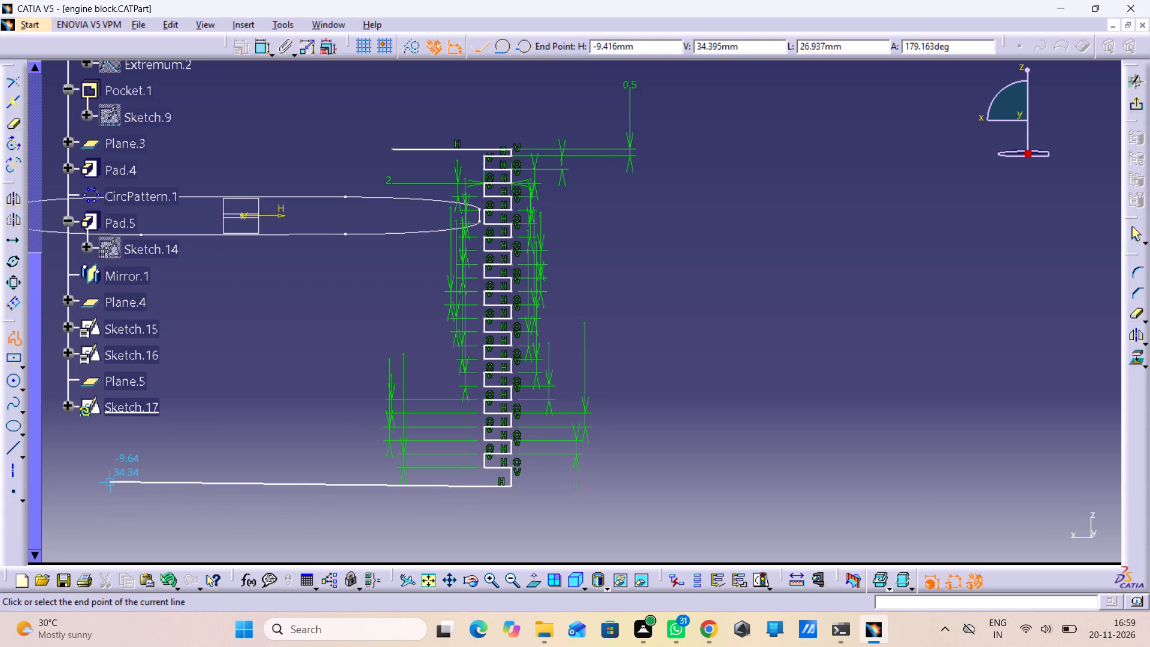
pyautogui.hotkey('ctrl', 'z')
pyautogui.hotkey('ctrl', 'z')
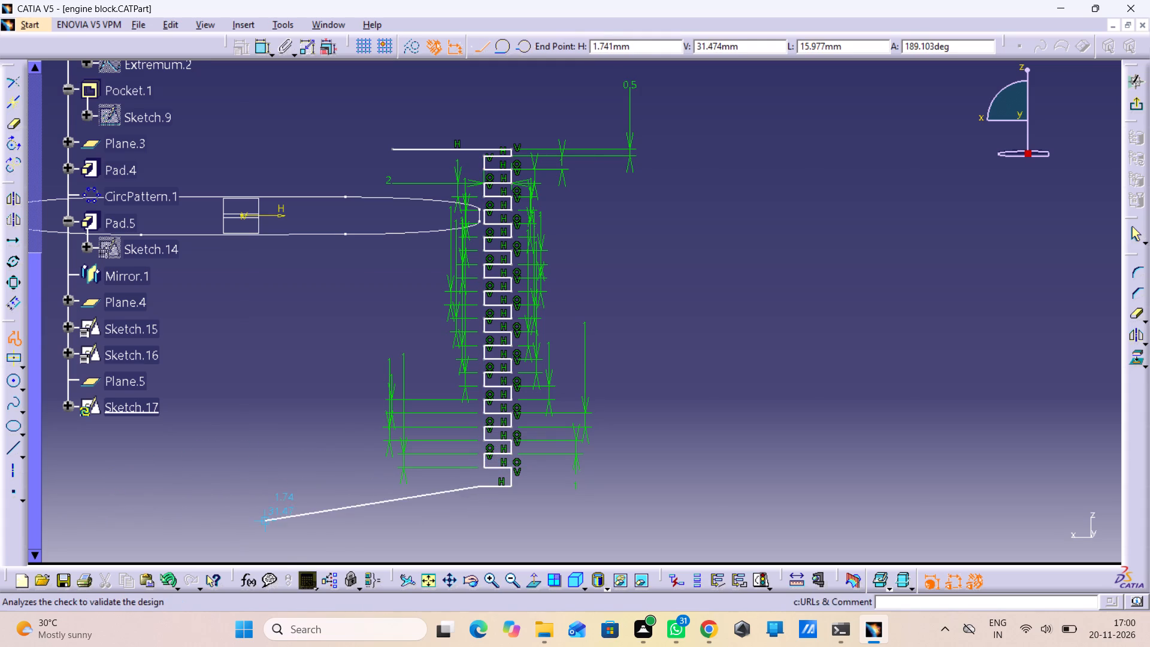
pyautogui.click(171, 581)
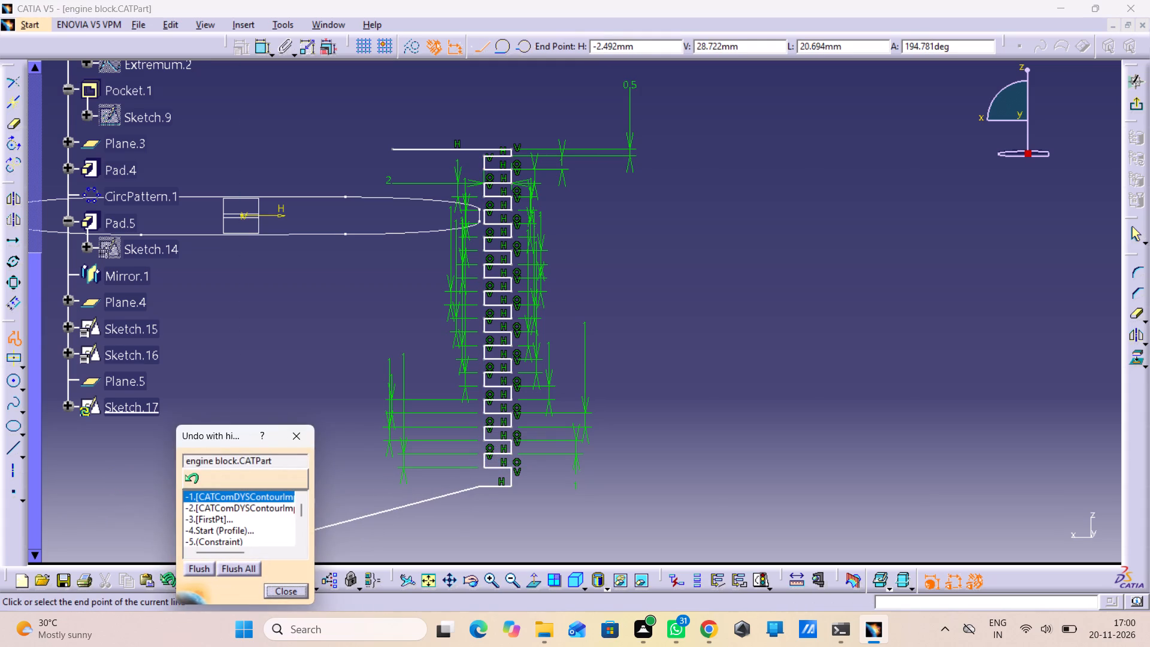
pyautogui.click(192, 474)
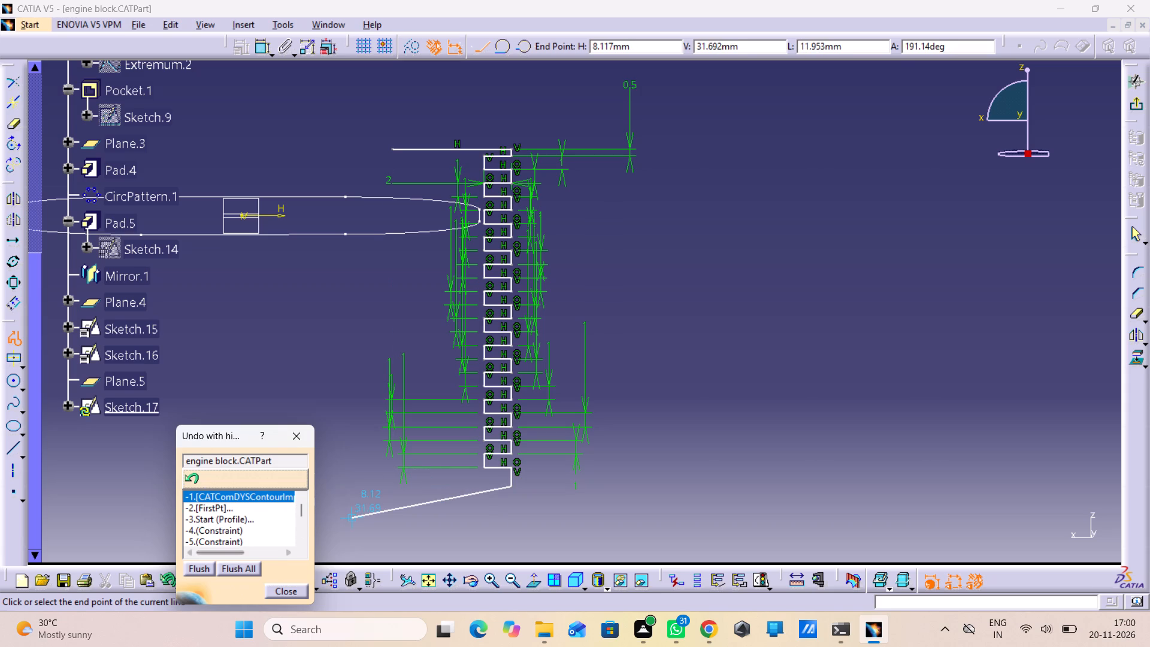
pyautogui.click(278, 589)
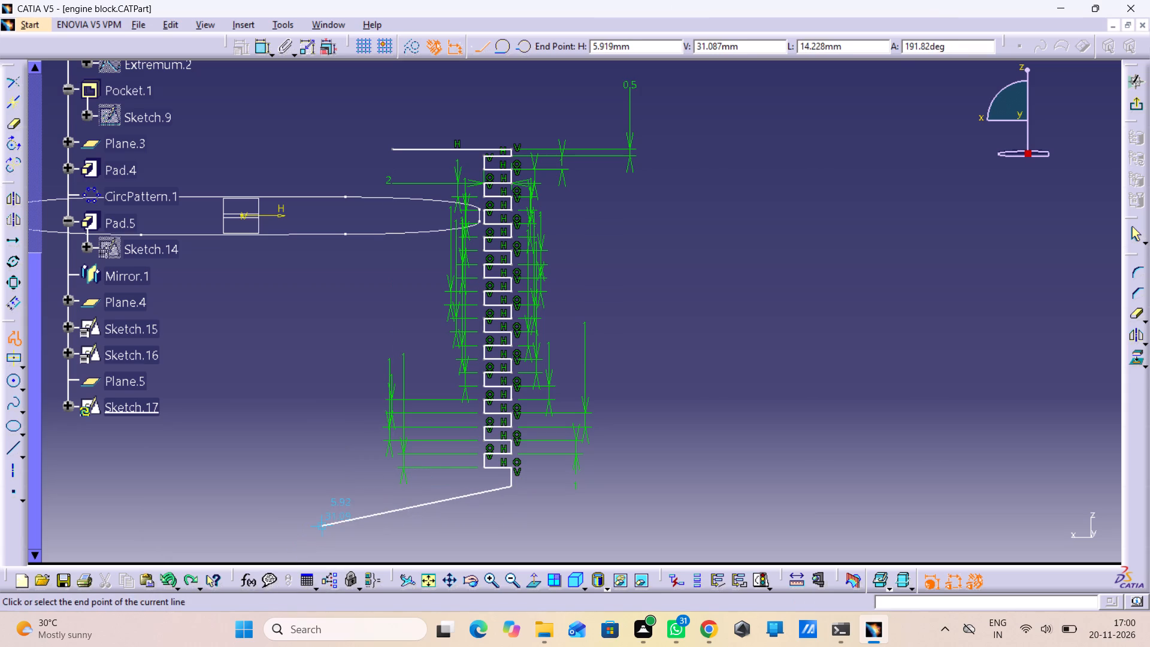
# Draw a horizontal line from the new vertical line's lower end back to align with the inner fin edges, and end the profile.
pyautogui.moveTo(486, 489); pyautogui.dragTo(482, 500)
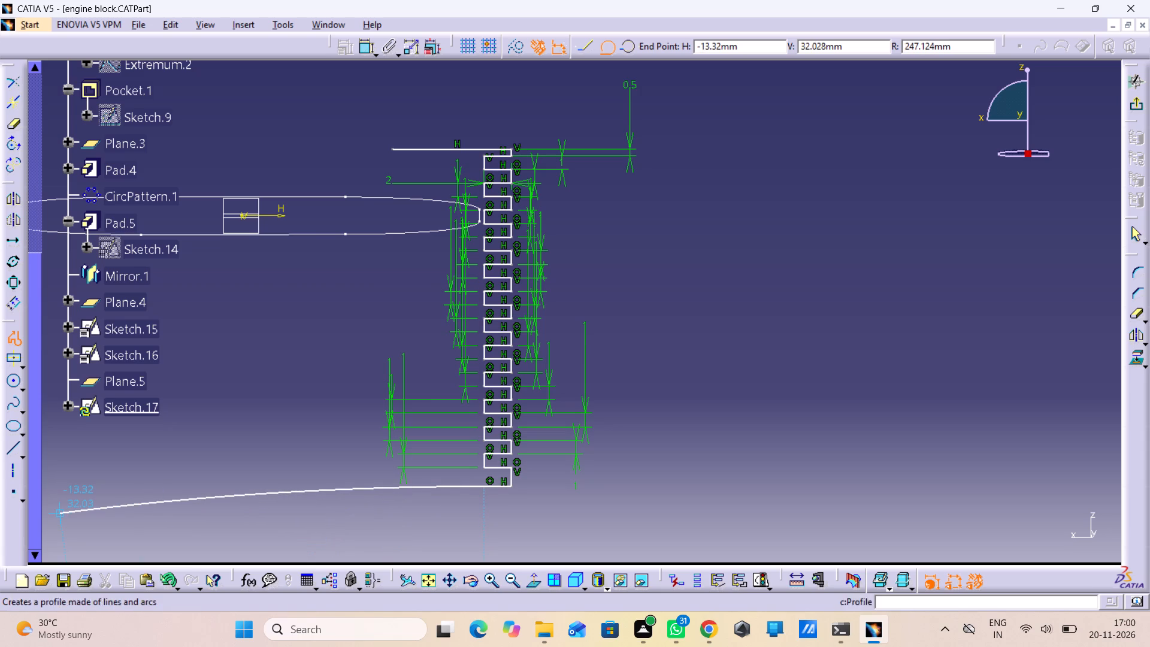
pyautogui.click(17, 344)
pyautogui.click(429, 401)
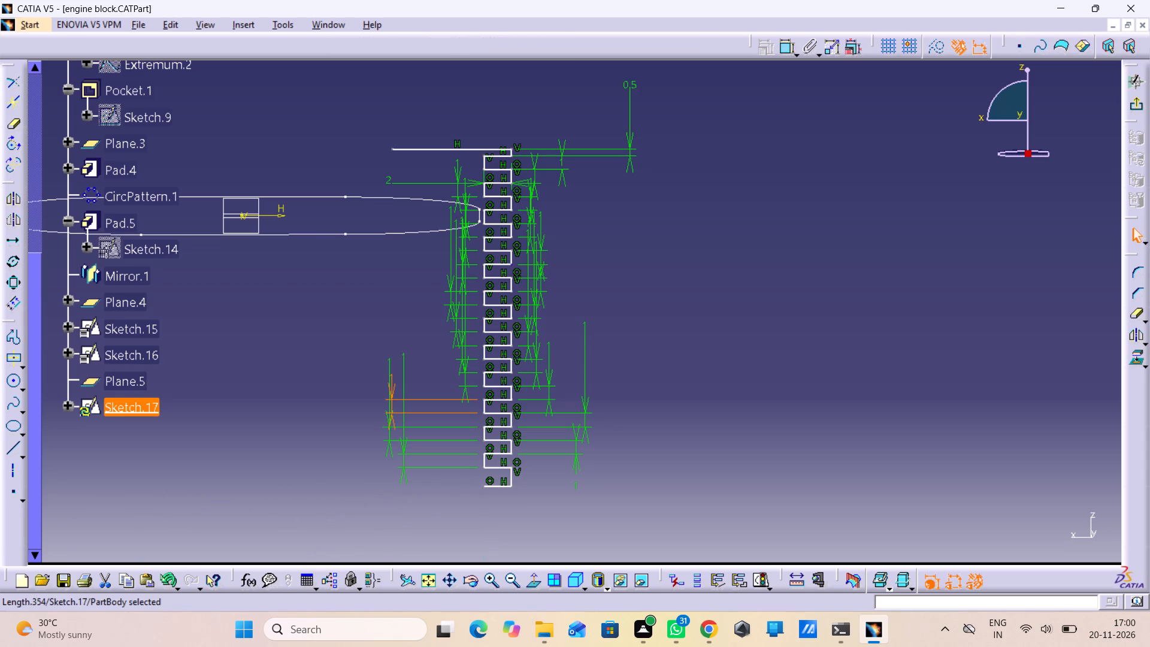
pyautogui.click(704, 299)
# Dimension the new vertical edge at the bottom of the fin profile and set its length to 1 mm.
pyautogui.tripleClick(787, 44)
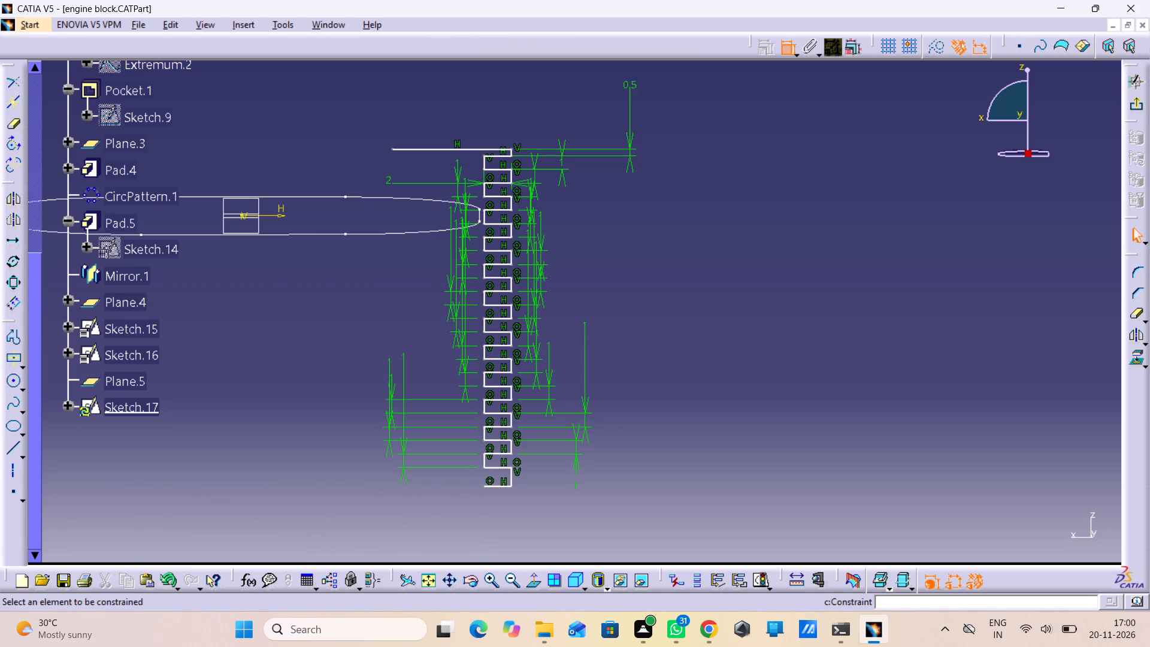
pyautogui.click(787, 44)
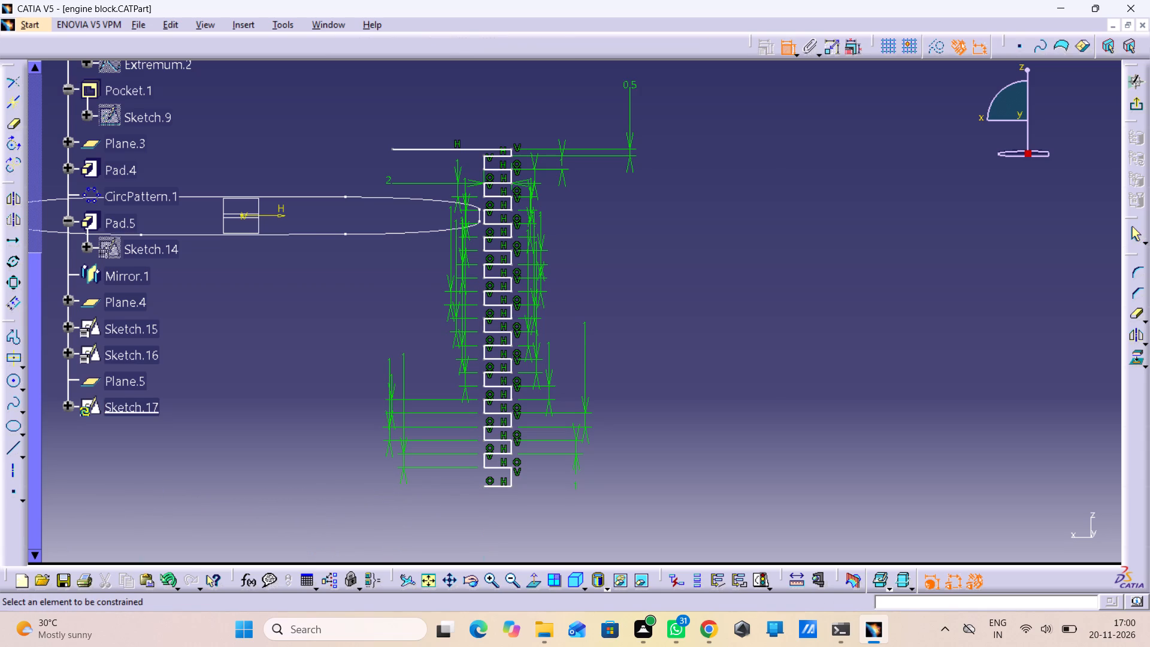
pyautogui.click(511, 480)
pyautogui.click(539, 485)
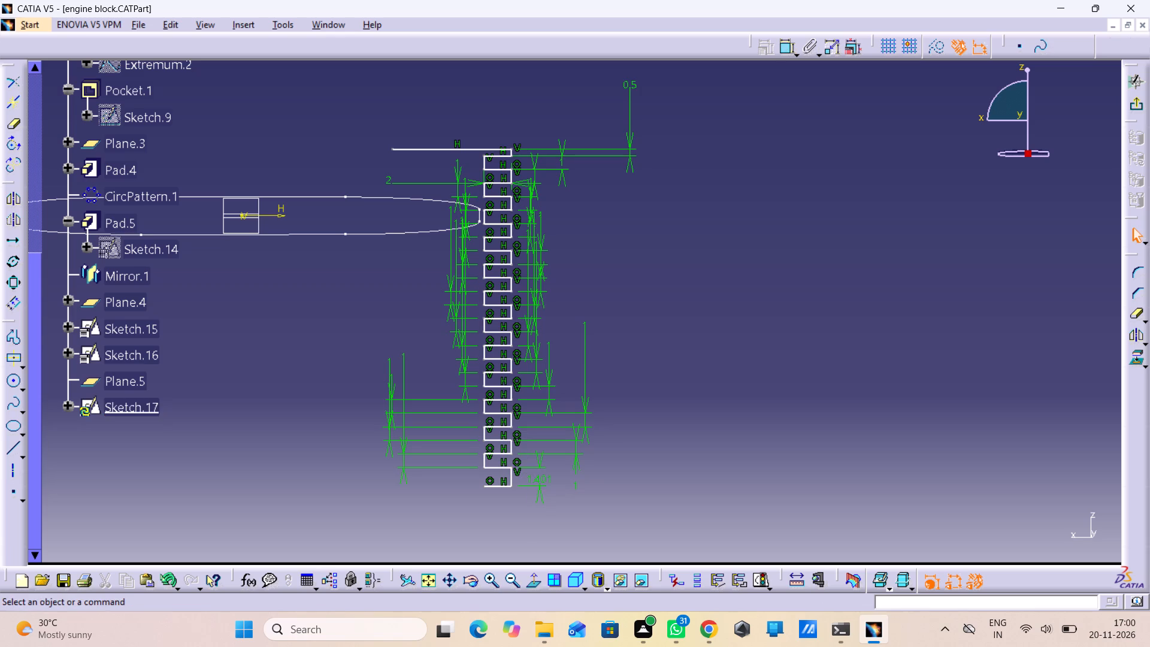
pyautogui.doubleClick(542, 475)
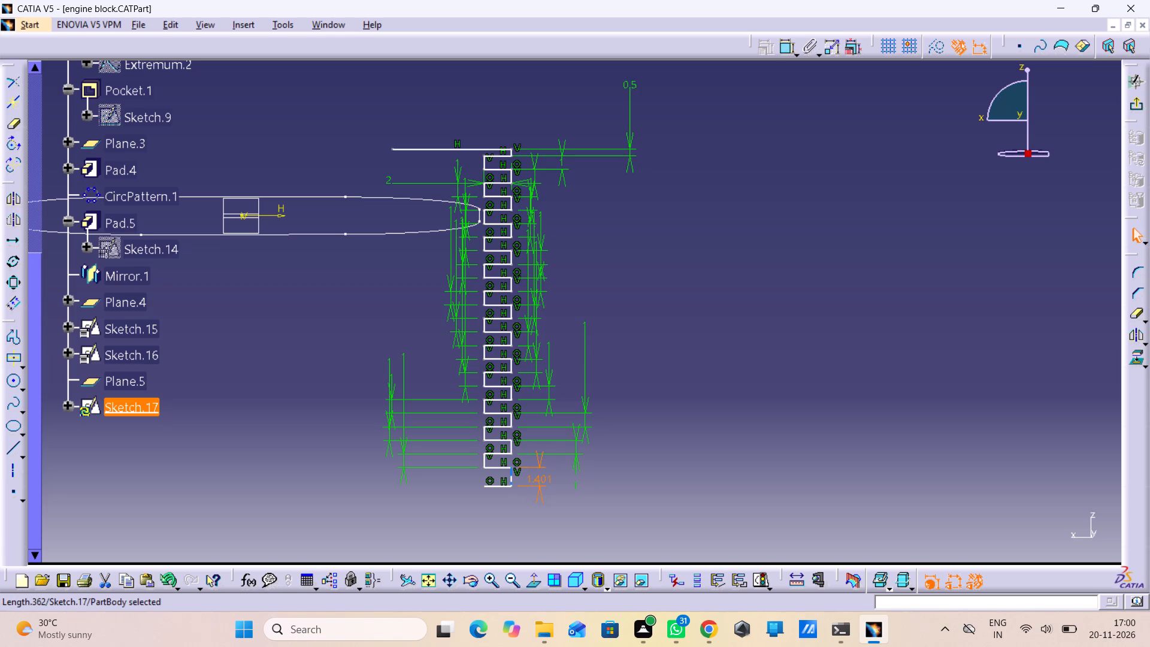
pyautogui.doubleClick(536, 474)
pyautogui.press('1')
pyautogui.press('Return')
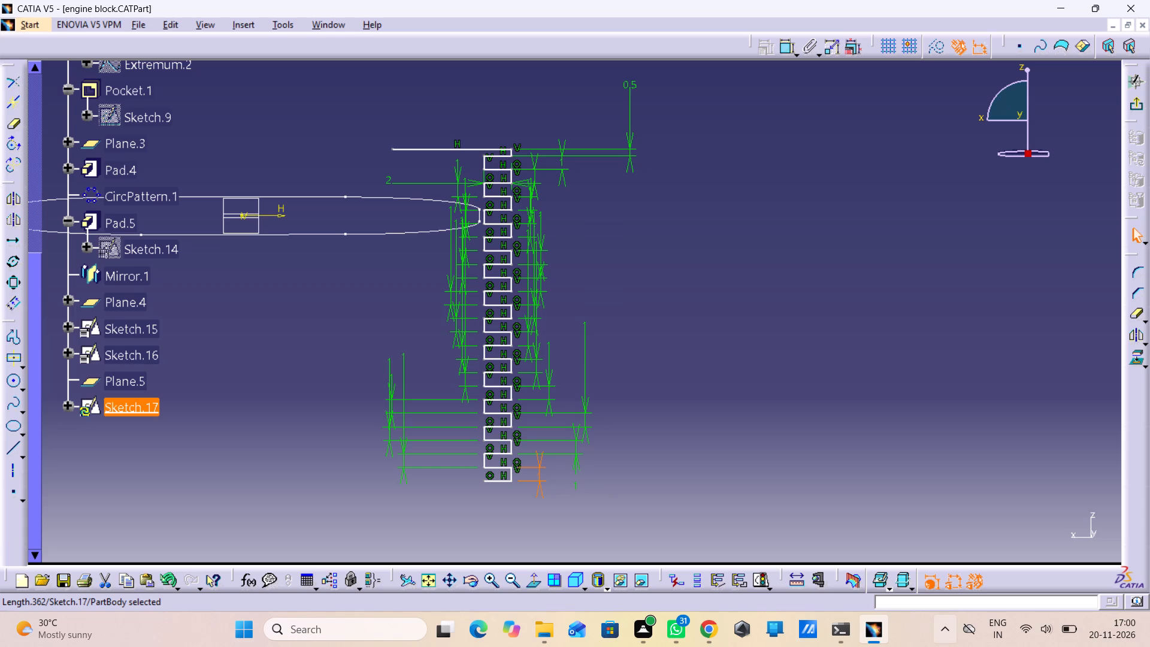
# Draw a vertical axis about 63 mm long from near the sketch origin up past the horizontal reference geometry.
pyautogui.click(843, 462)
pyautogui.moveTo(843, 462); pyautogui.dragTo(835, 500, button='middle')
pyautogui.rightClick(843, 461)
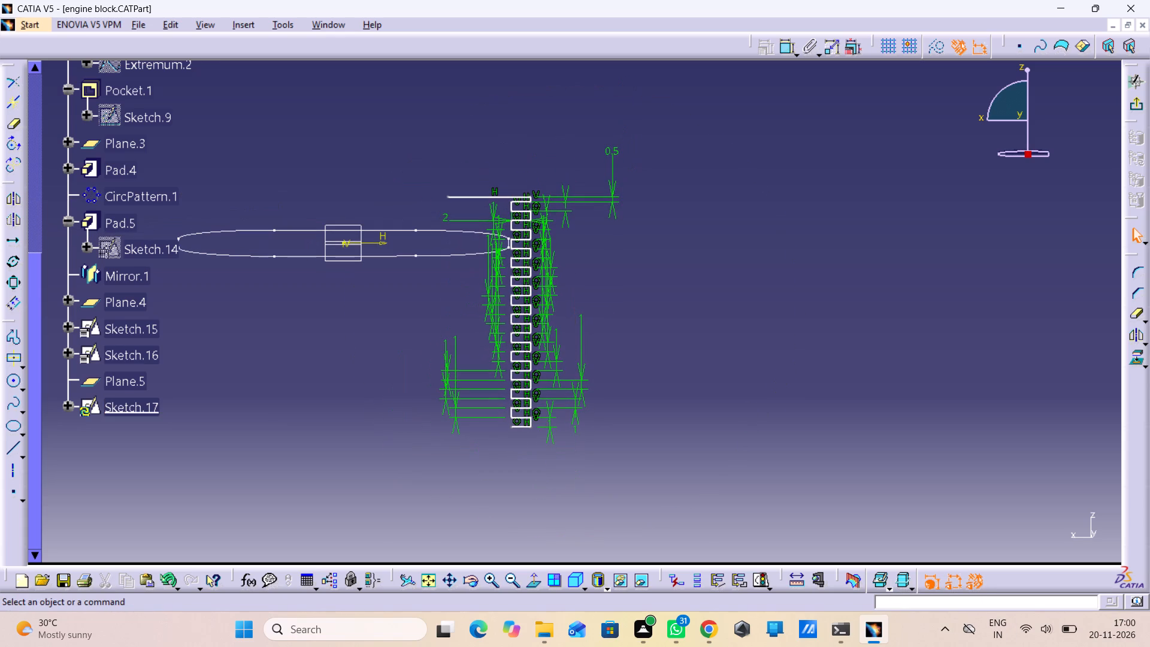
pyautogui.doubleClick(15, 452)
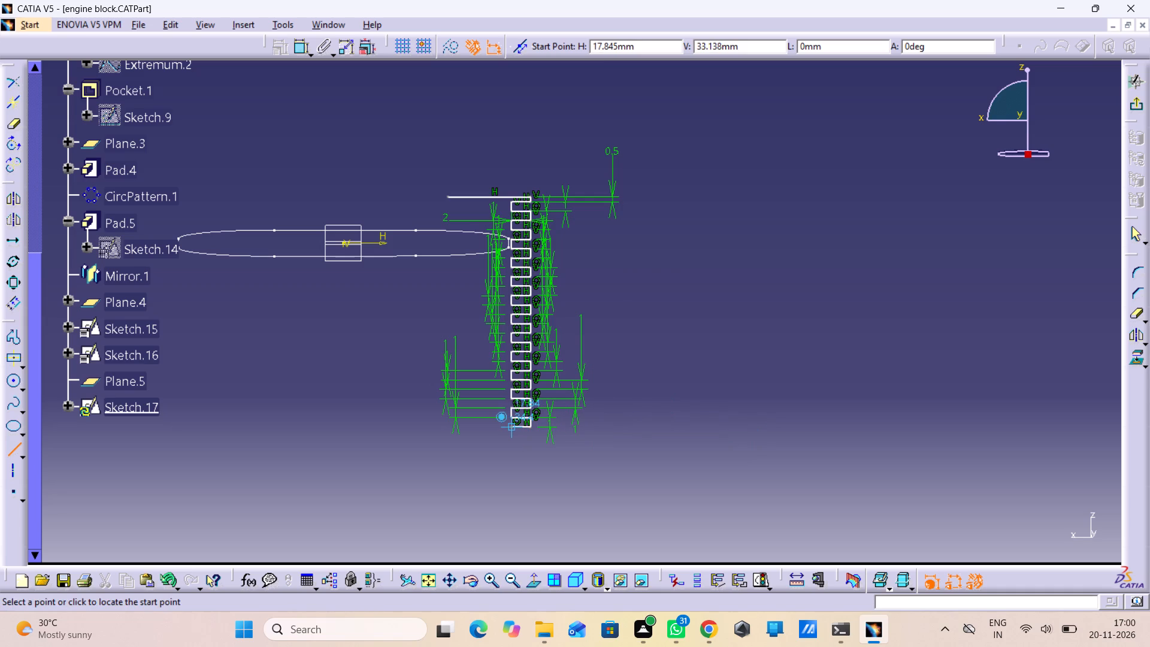
pyautogui.click(532, 577)
pyautogui.moveTo(576, 483); pyautogui.dragTo(567, 556, button='middle')
pyautogui.rightClick(576, 481)
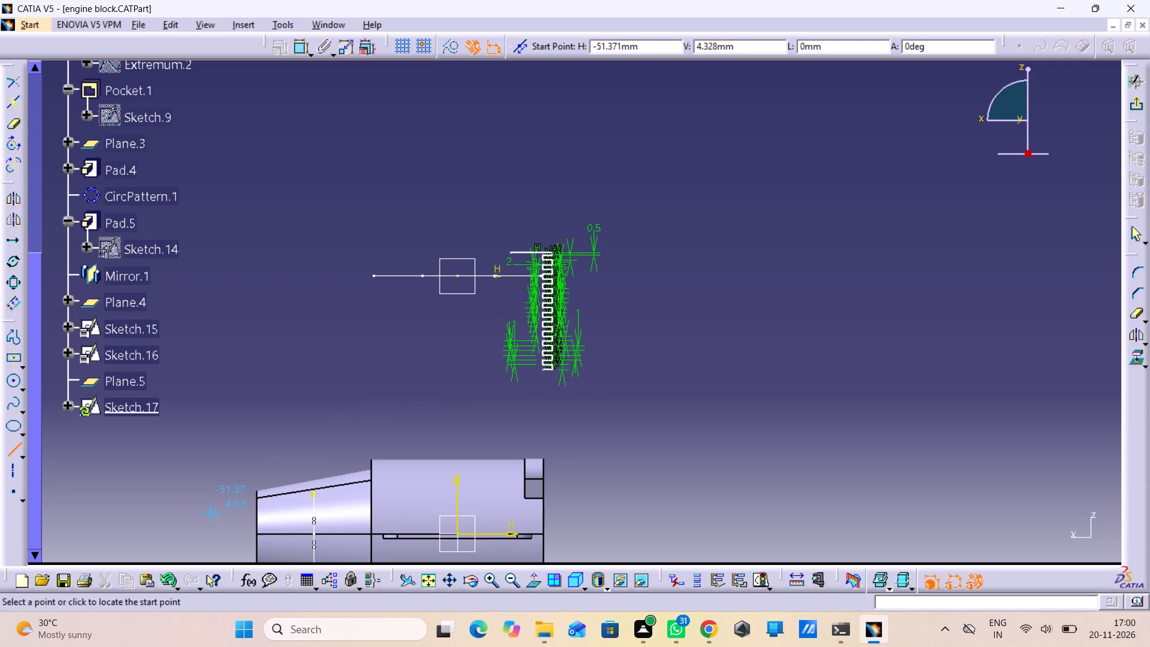
pyautogui.click(13, 470)
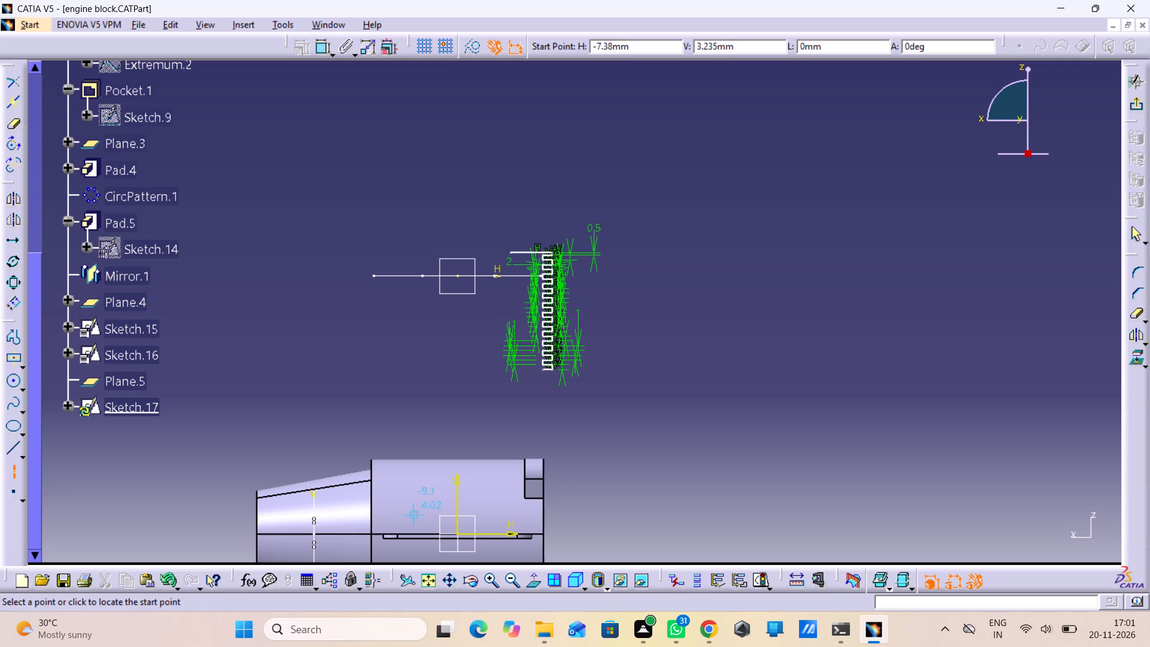
pyautogui.click(457, 530)
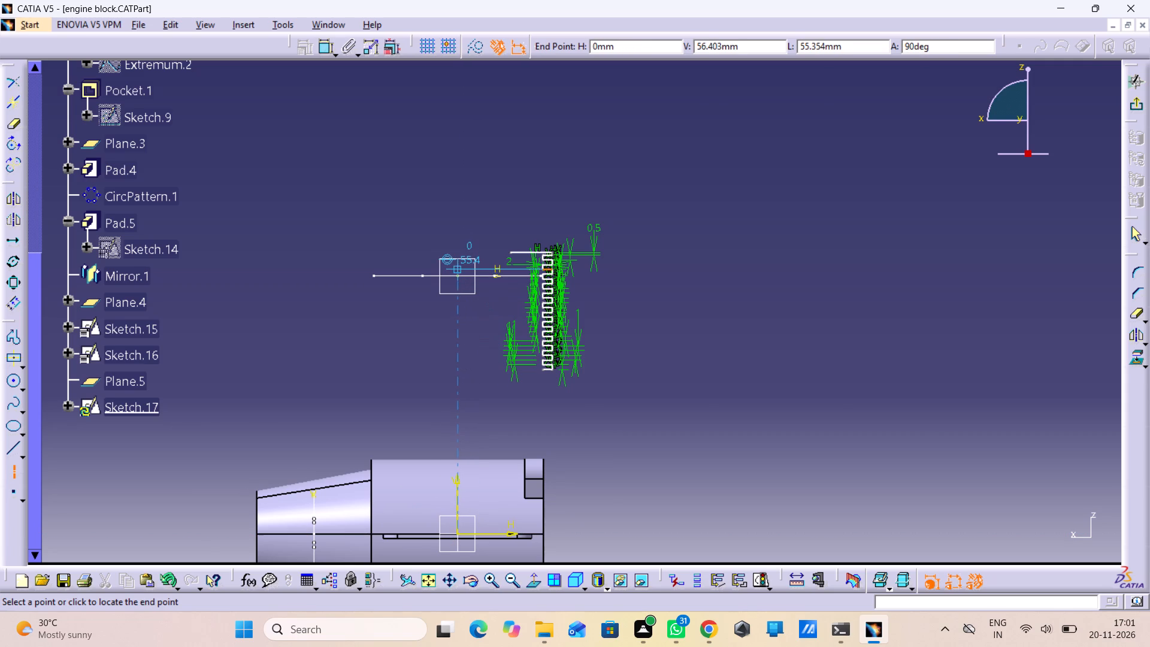
pyautogui.click(455, 229)
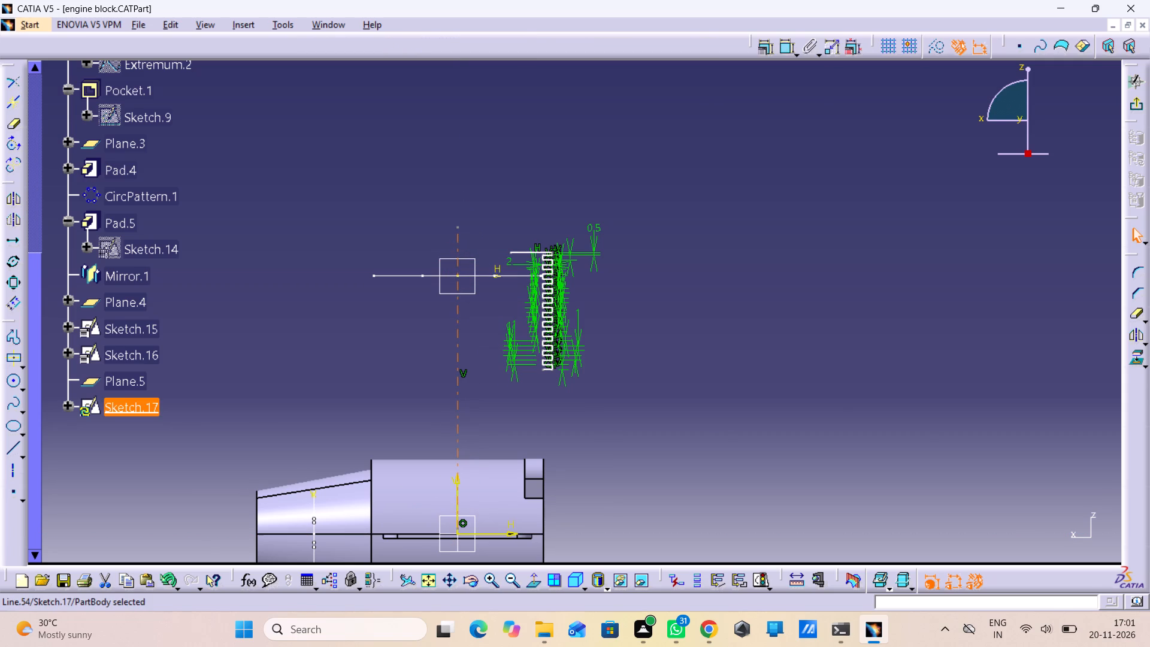
pyautogui.moveTo(716, 348); pyautogui.dragTo(713, 372)
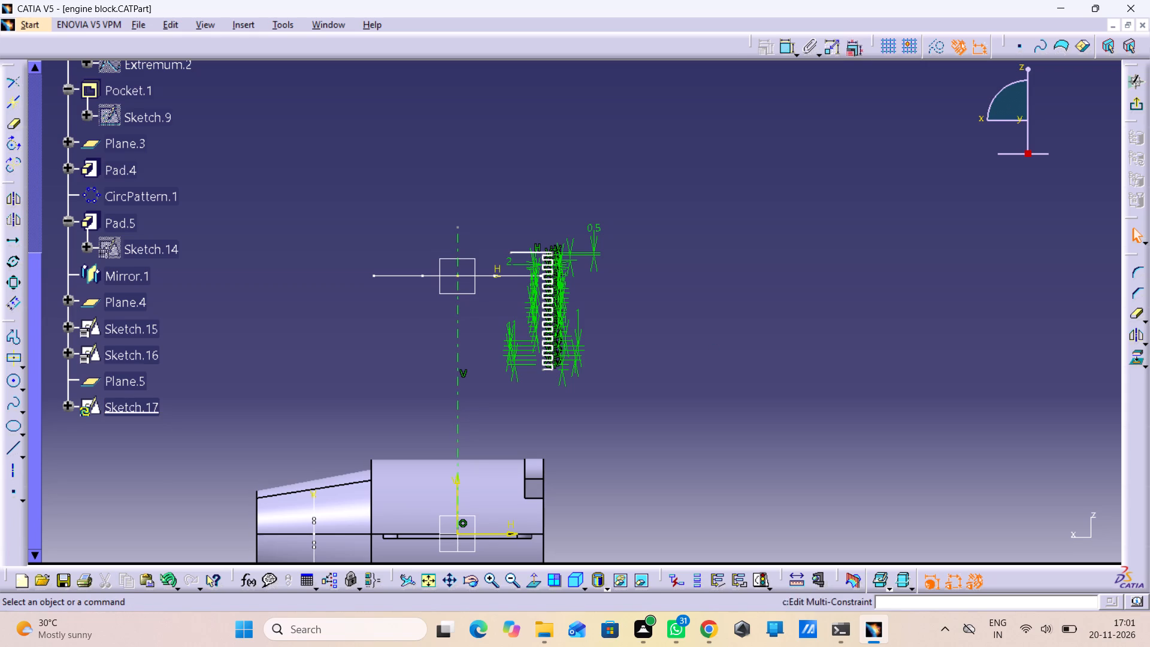
# Dimension the vertical axis and set its length to 54 mm.
pyautogui.doubleClick(792, 49)
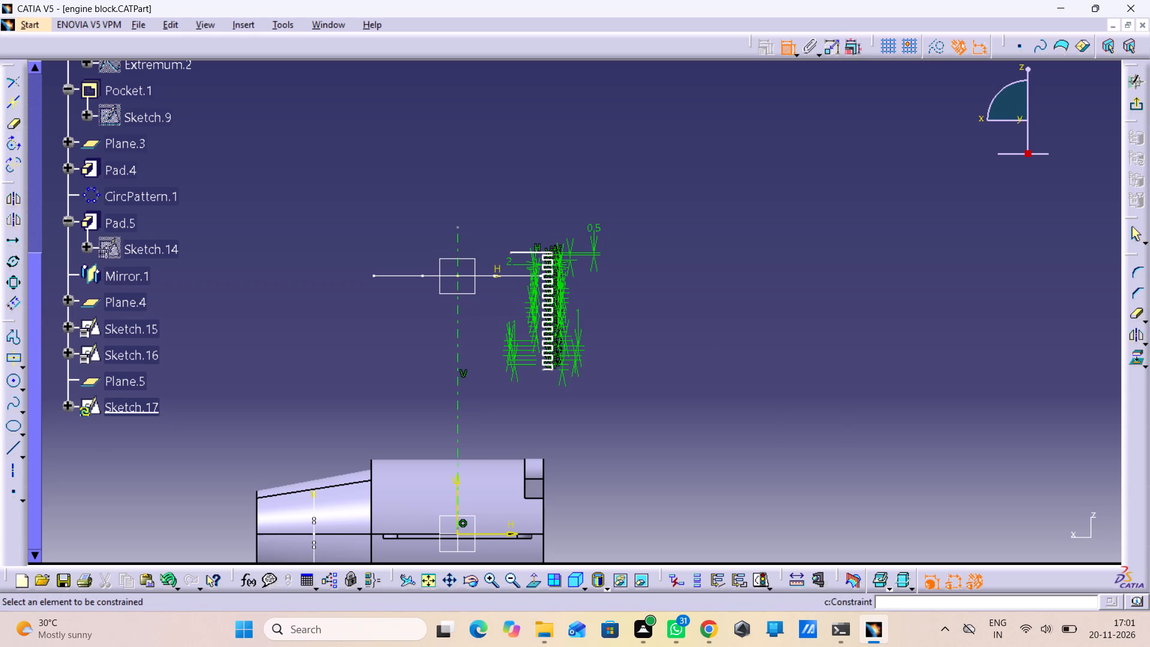
pyautogui.moveTo(455, 309); pyautogui.dragTo(449, 313)
pyautogui.doubleClick(410, 341)
pyautogui.doubleClick(410, 341)
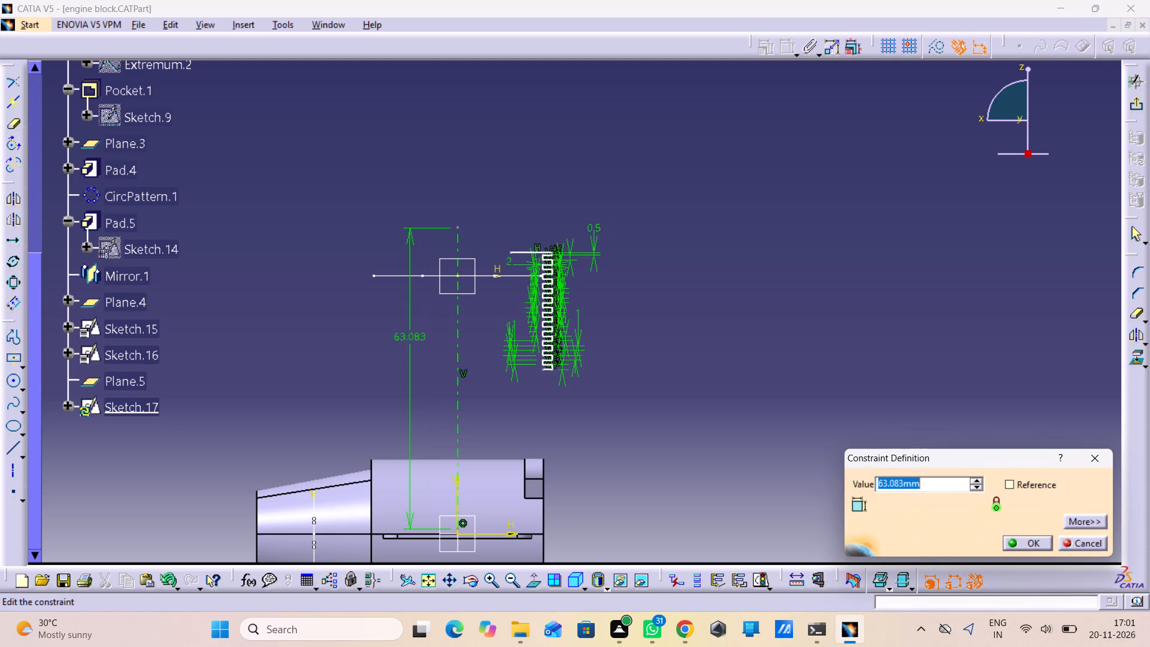
pyautogui.write('54')
pyautogui.press('Return')
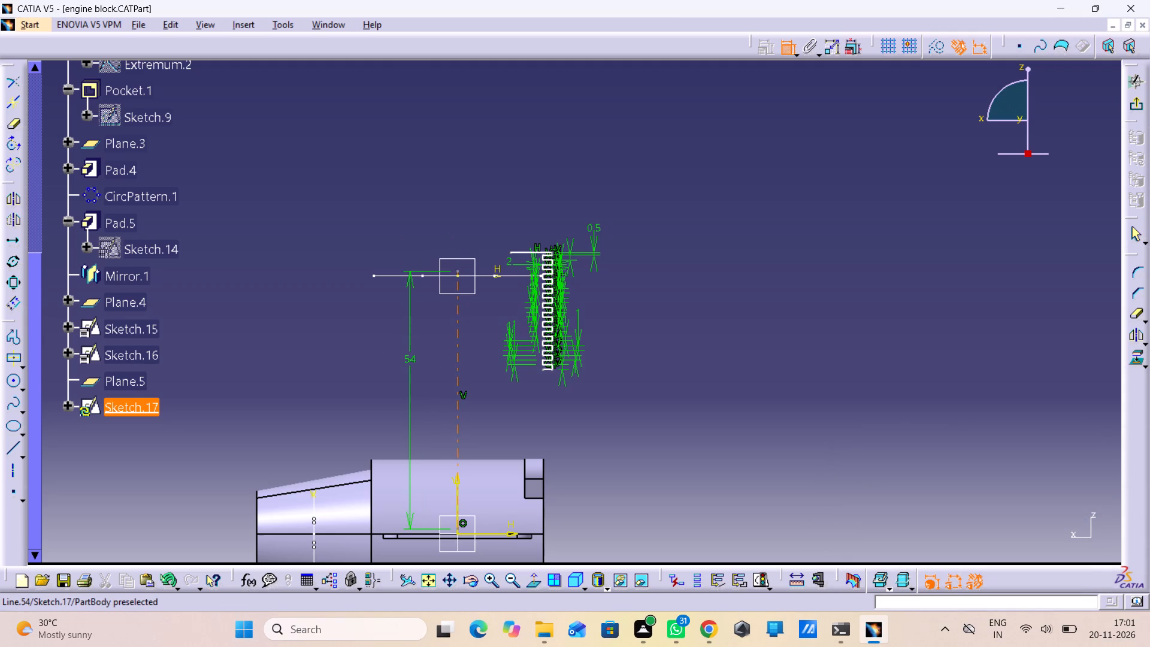
# Draw a Profile from the top edge's open end about 39 mm down, a short horizontal outward, and a slope to the lowest fin's inner end.
pyautogui.click(11, 447)
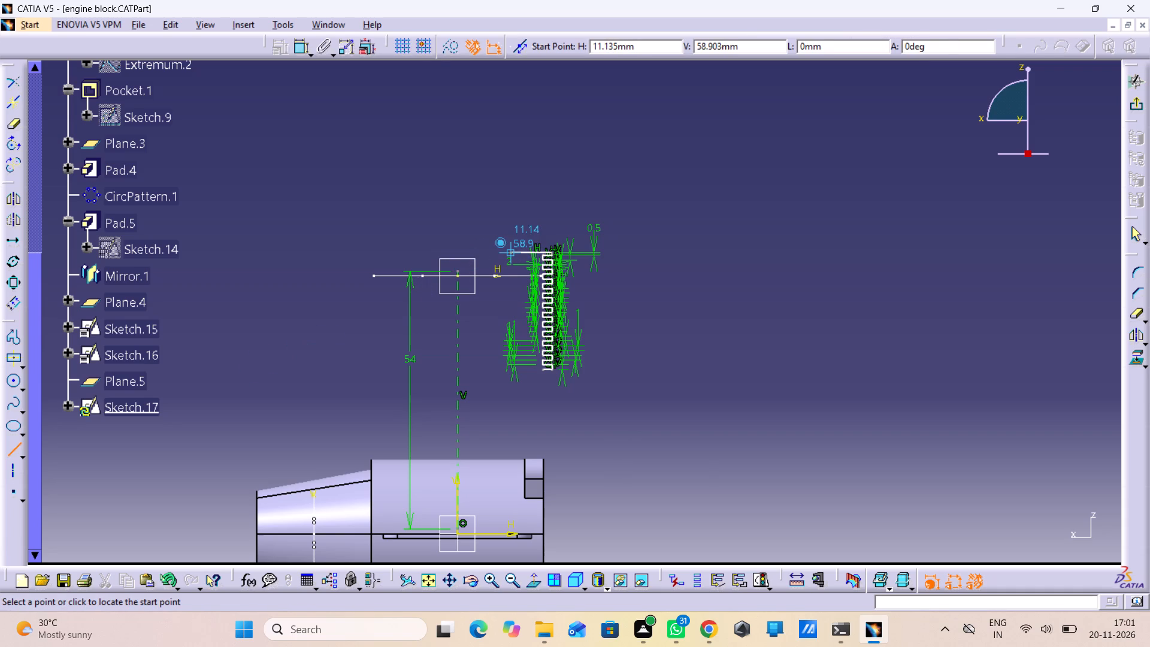
pyautogui.moveTo(512, 252); pyautogui.dragTo(509, 268)
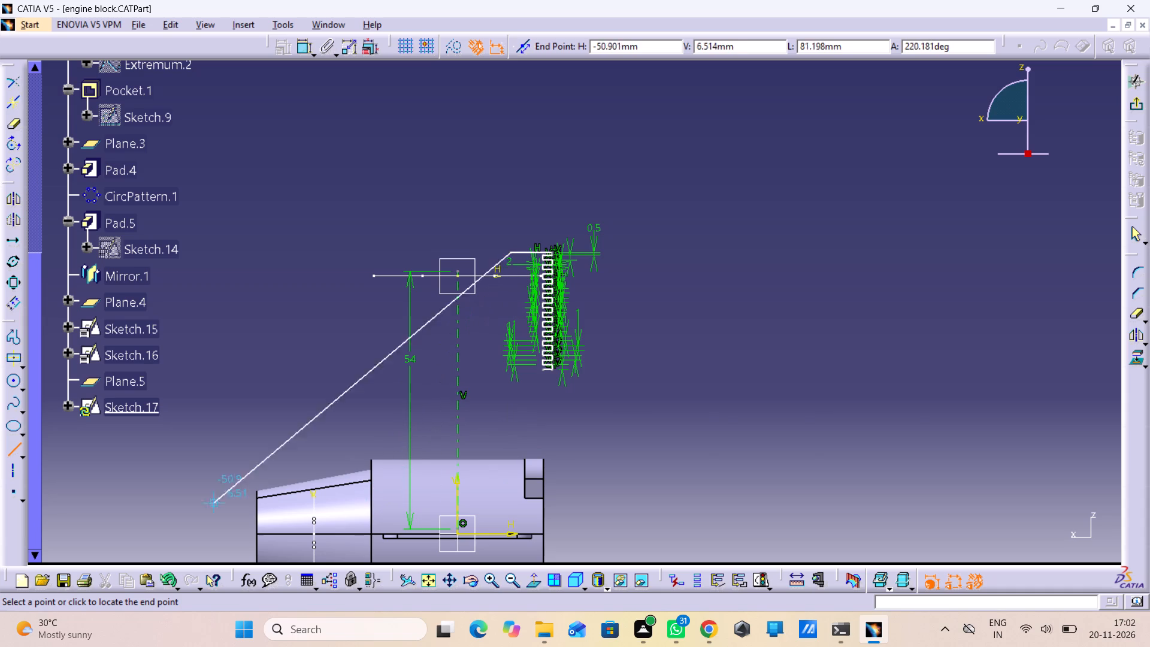
pyautogui.doubleClick(15, 338)
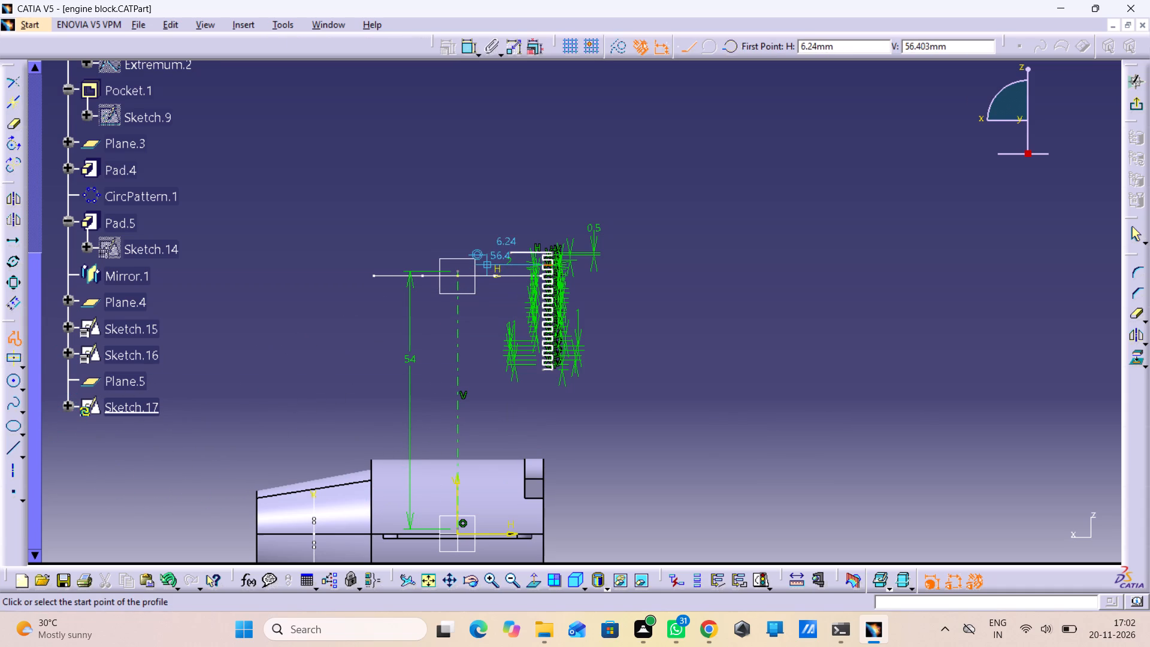
pyautogui.click(509, 254)
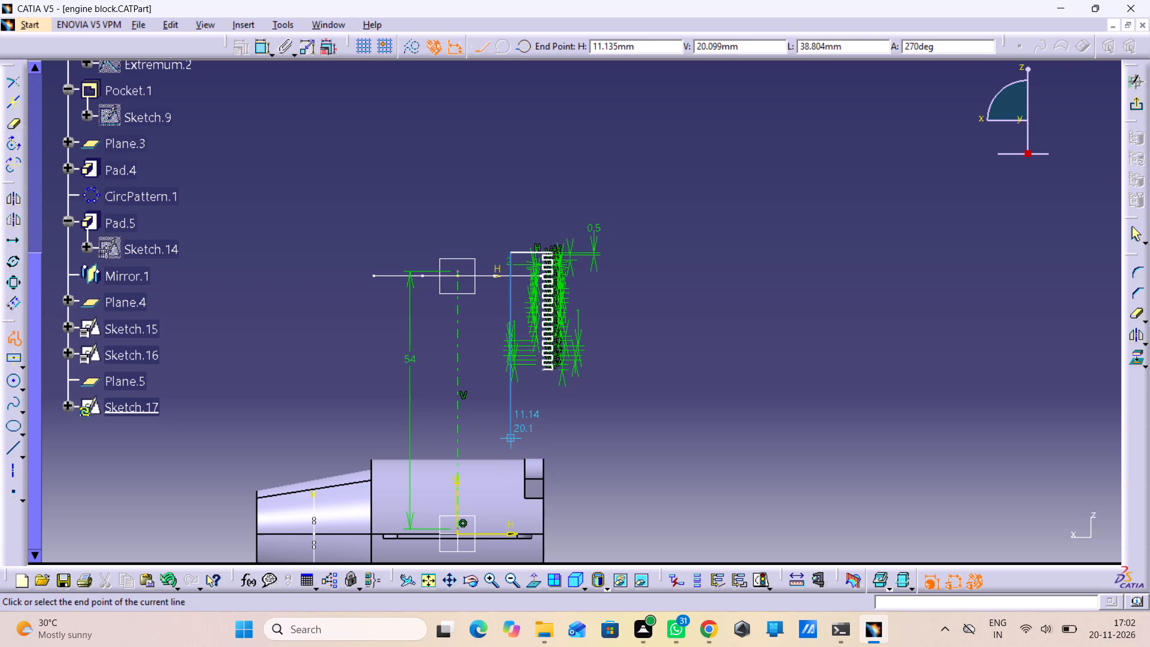
pyautogui.click(513, 440)
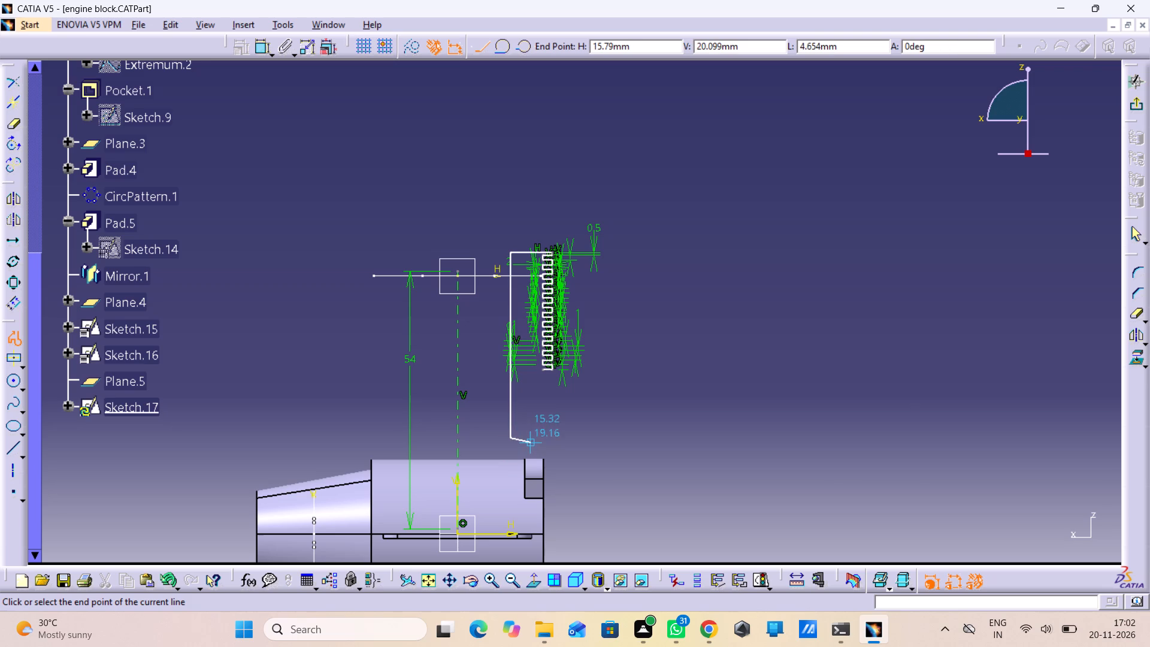
pyautogui.click(525, 439)
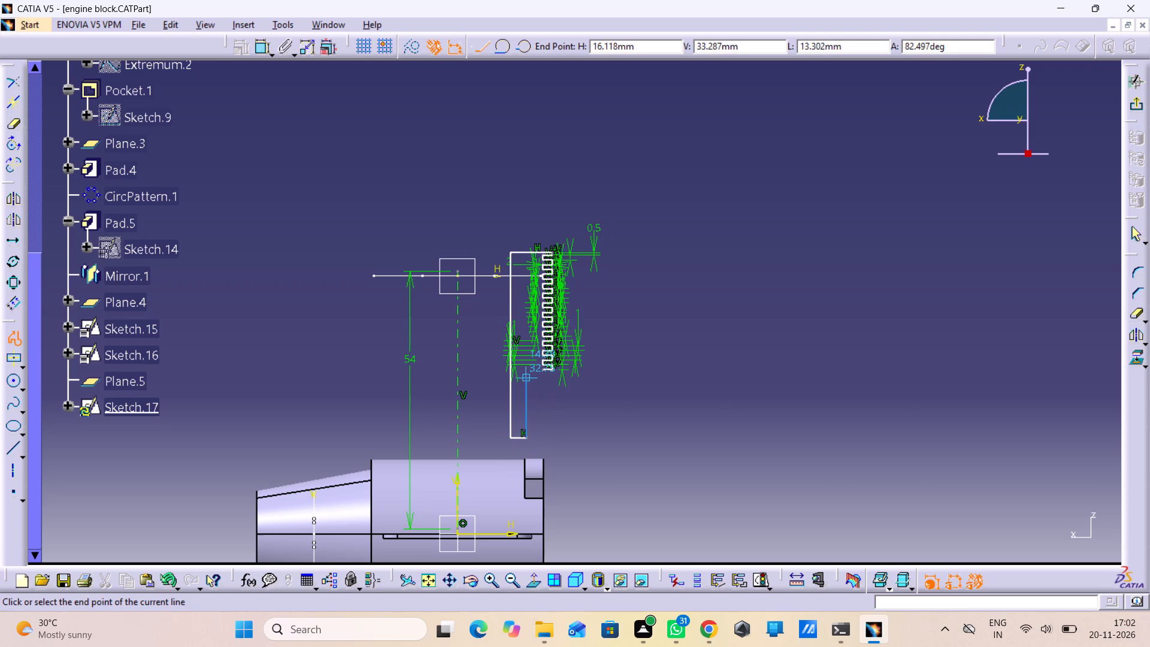
pyautogui.click(543, 374)
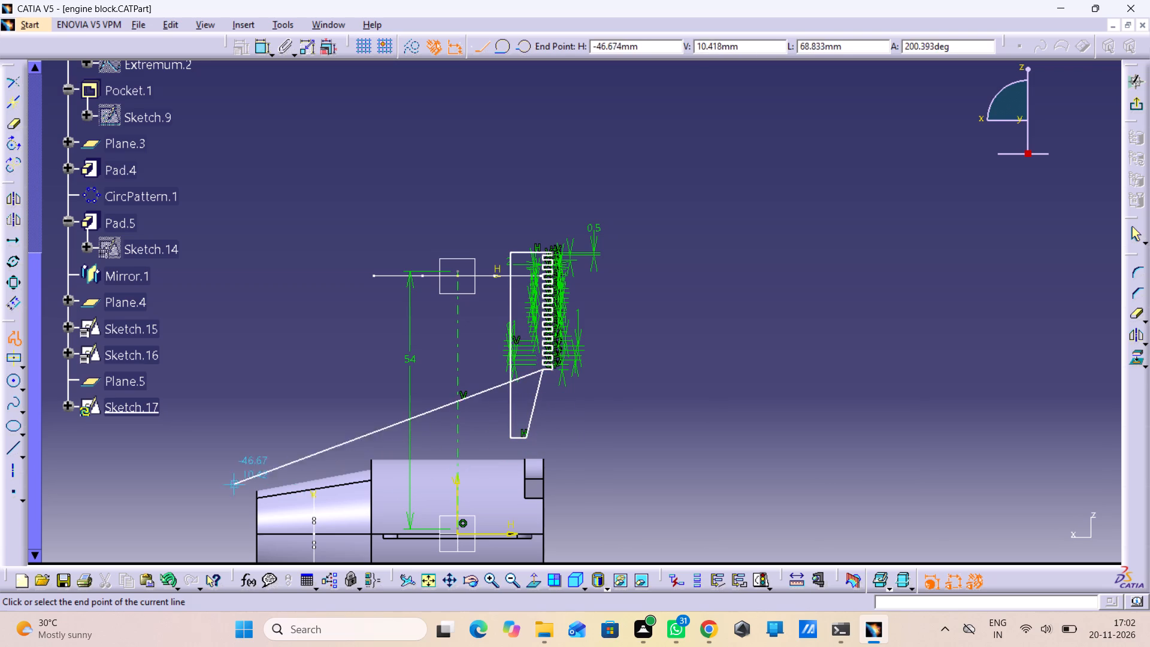
pyautogui.click(16, 343)
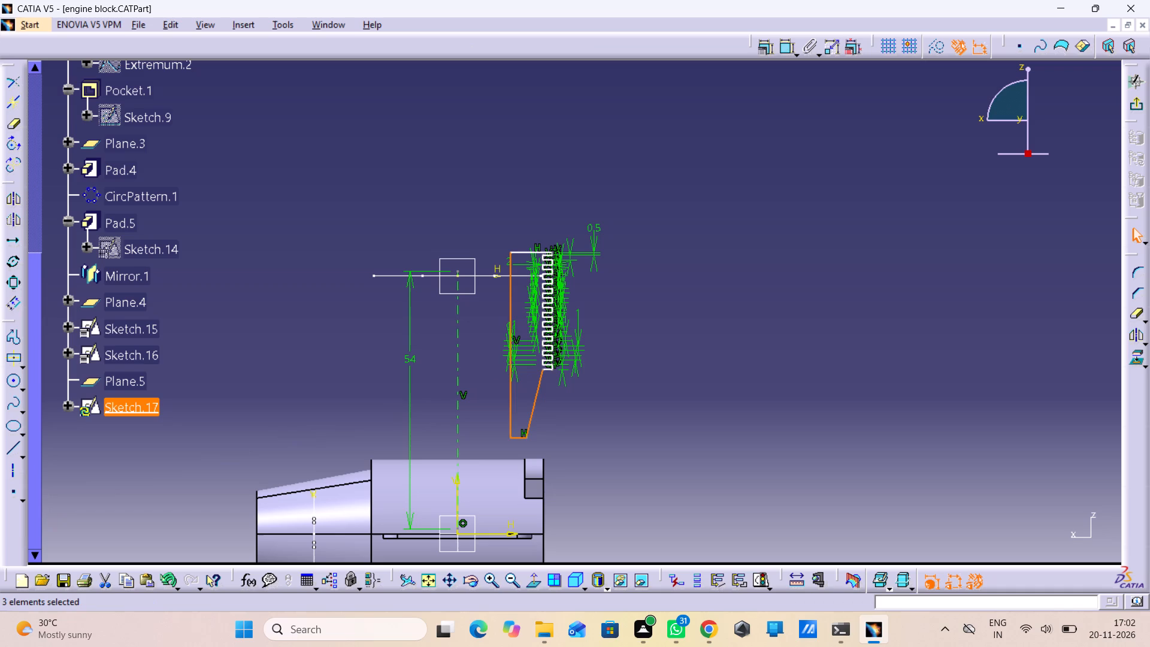
pyautogui.click(545, 402)
# Add a horizontal dimension between the profile's upper inner corner and the axis's upper end, and set it to 10 mm.
pyautogui.moveTo(545, 405); pyautogui.dragTo(559, 346, button='middle')
pyautogui.rightClick(545, 405)
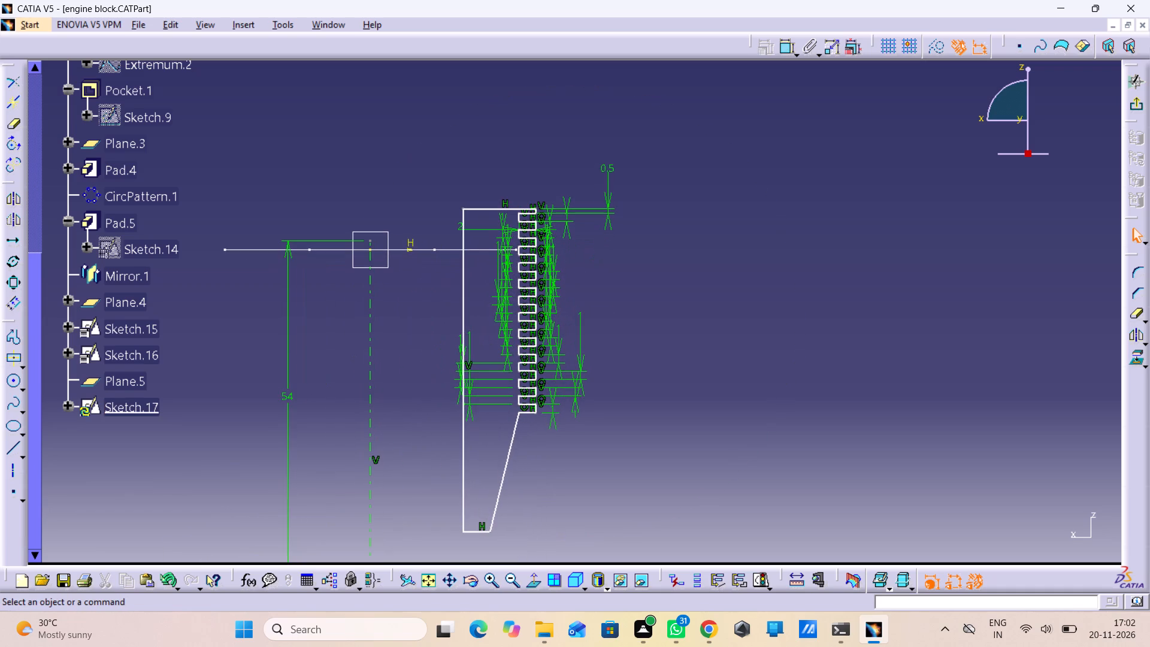
pyautogui.moveTo(646, 334); pyautogui.dragTo(652, 410, button='middle')
pyautogui.rightClick(649, 332)
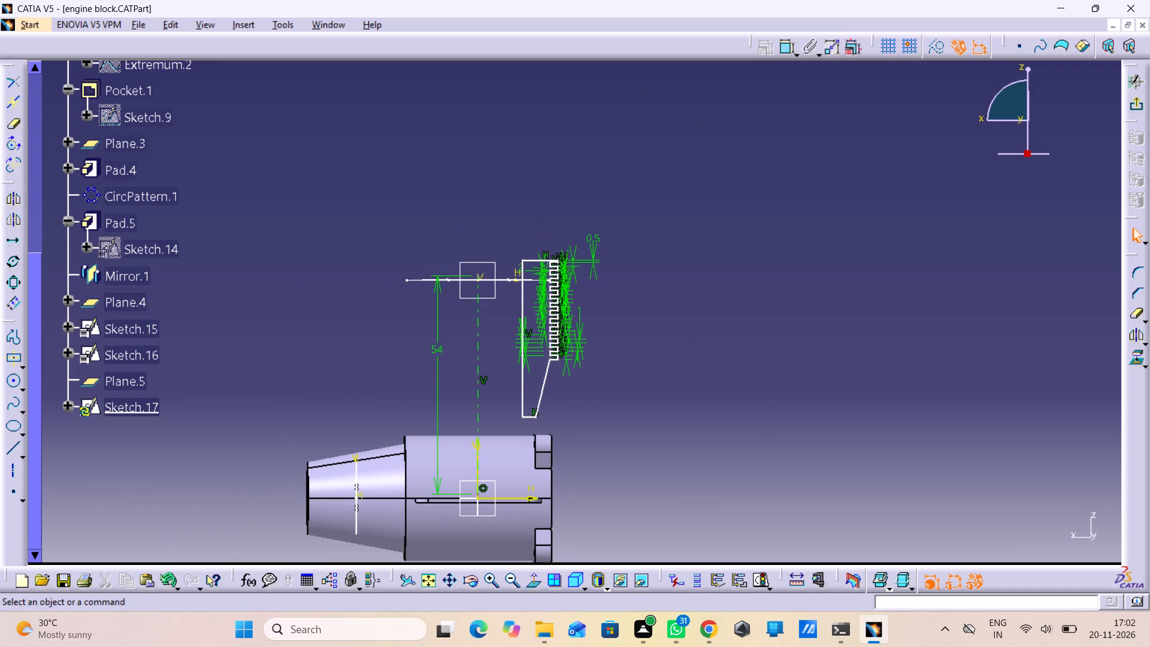
pyautogui.doubleClick(789, 51)
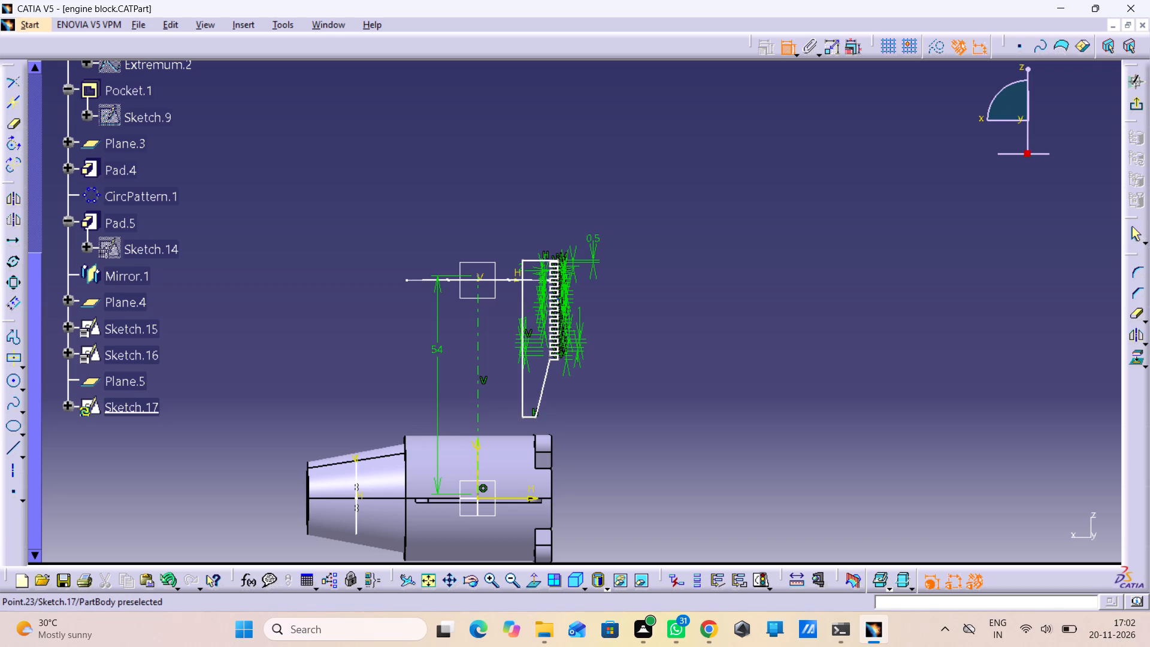
pyautogui.click(522, 259)
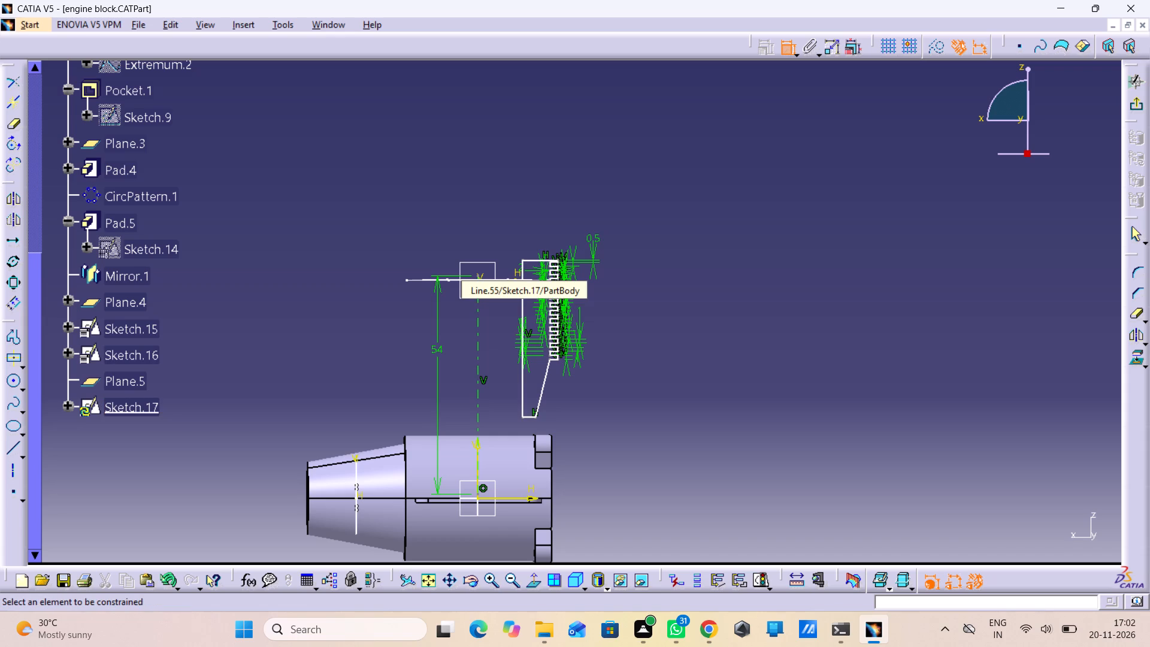
pyautogui.click(519, 258)
pyautogui.click(523, 261)
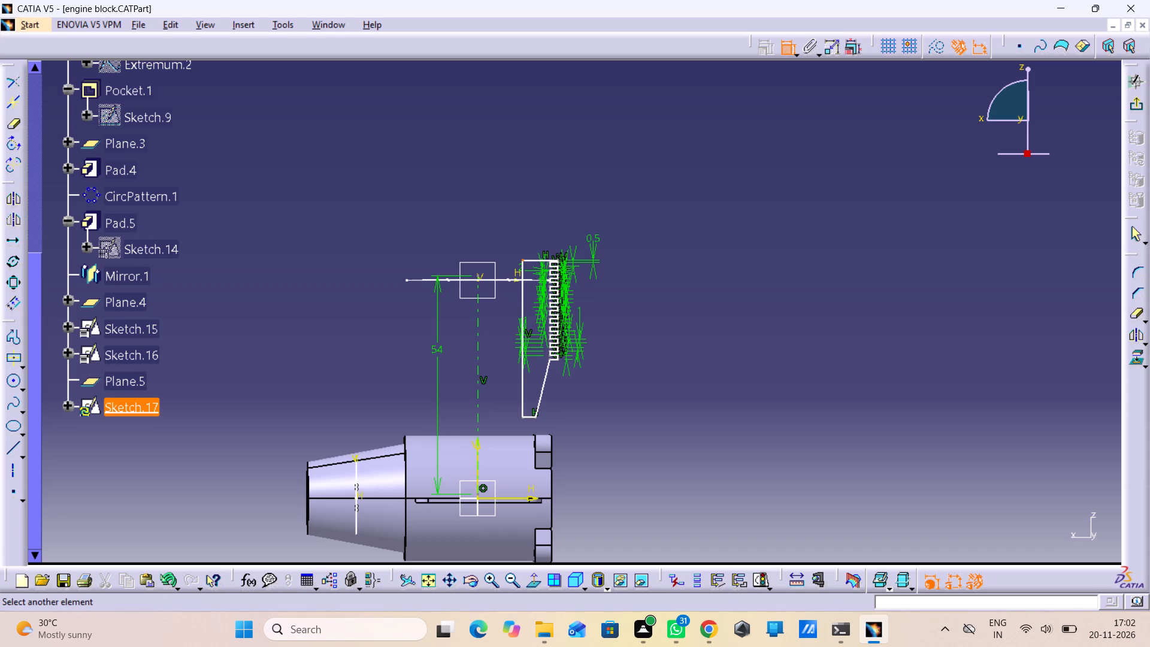
pyautogui.click(480, 279)
pyautogui.rightClick(541, 200)
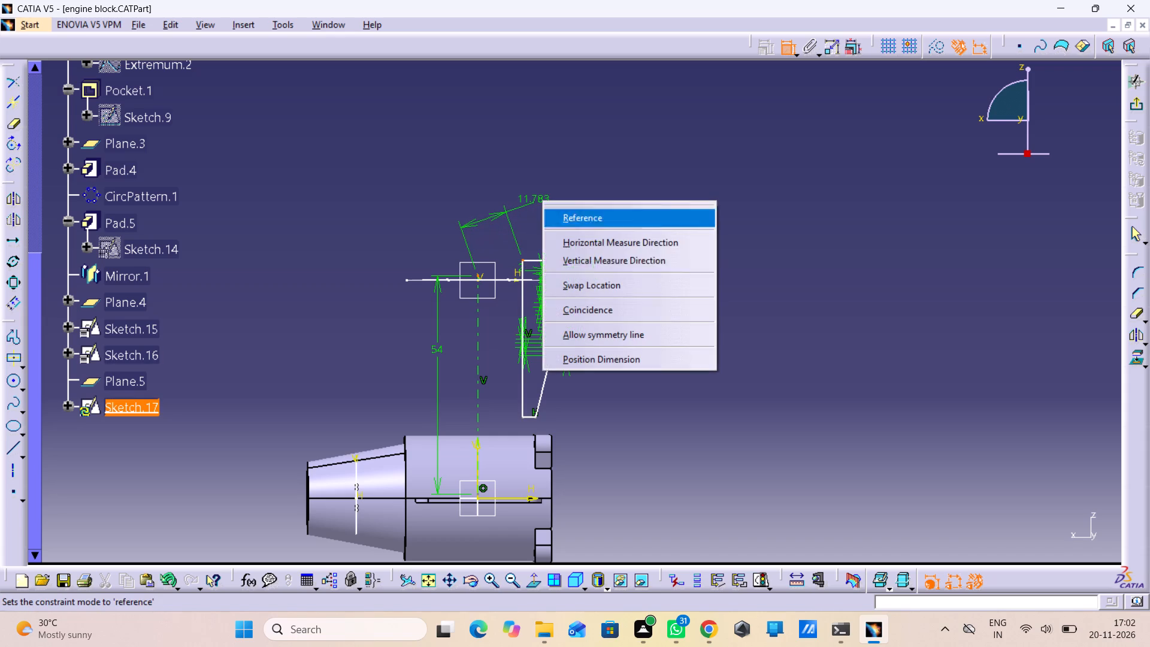
pyautogui.click(586, 246)
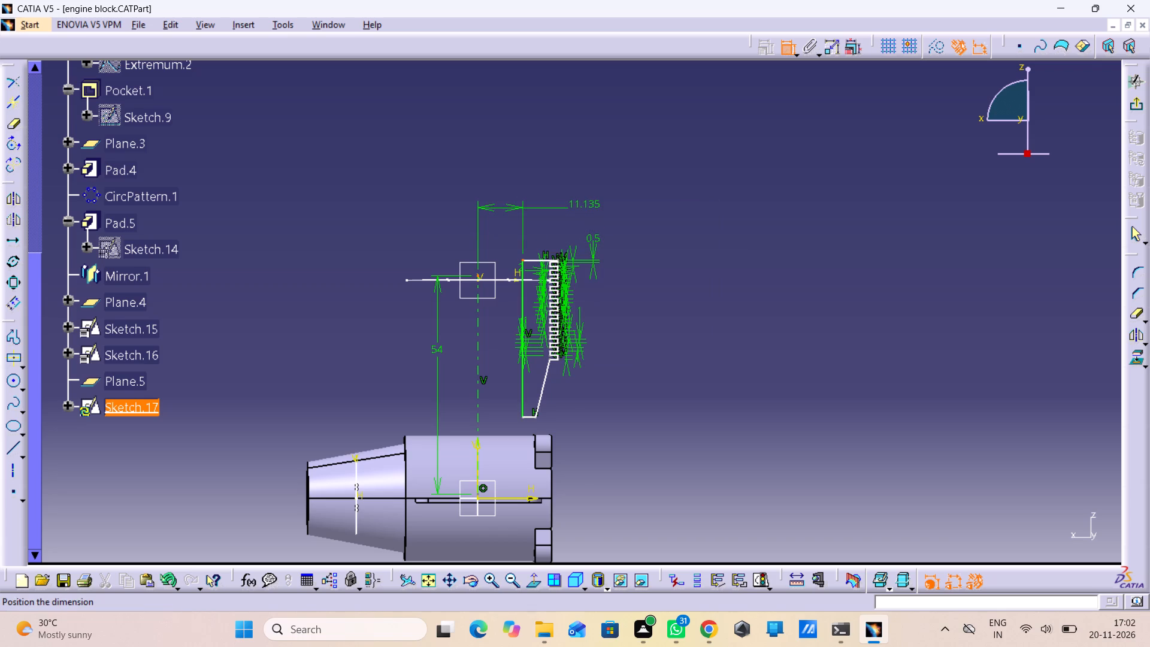
pyautogui.click(585, 200)
pyautogui.doubleClick(585, 193)
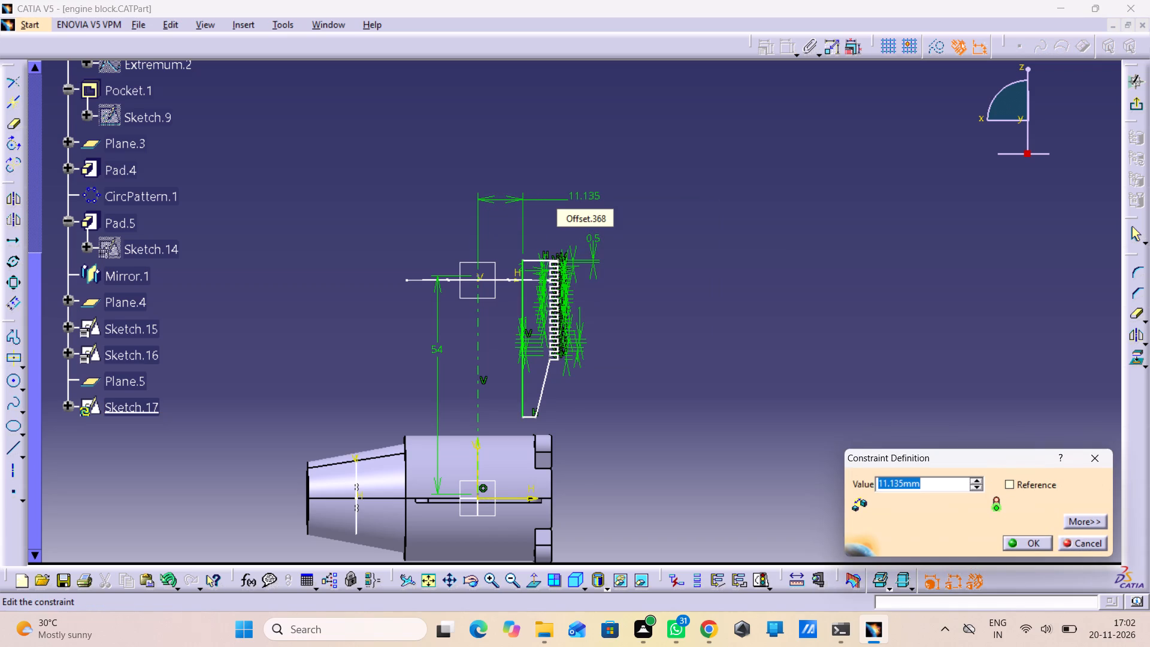
pyautogui.write('10.')
pyautogui.press('Return')
# Change the horizontal distance between the axis and the profile's inner corner to 10.5 mm.
pyautogui.press('2')
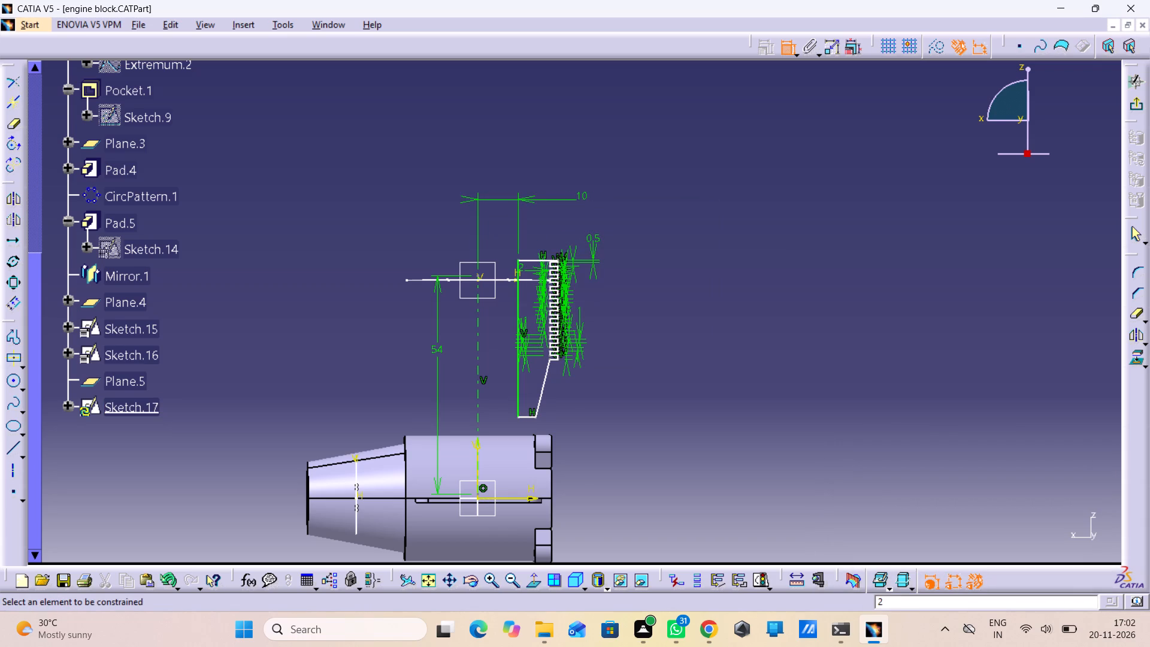
pyautogui.doubleClick(563, 195)
pyautogui.doubleClick(580, 192)
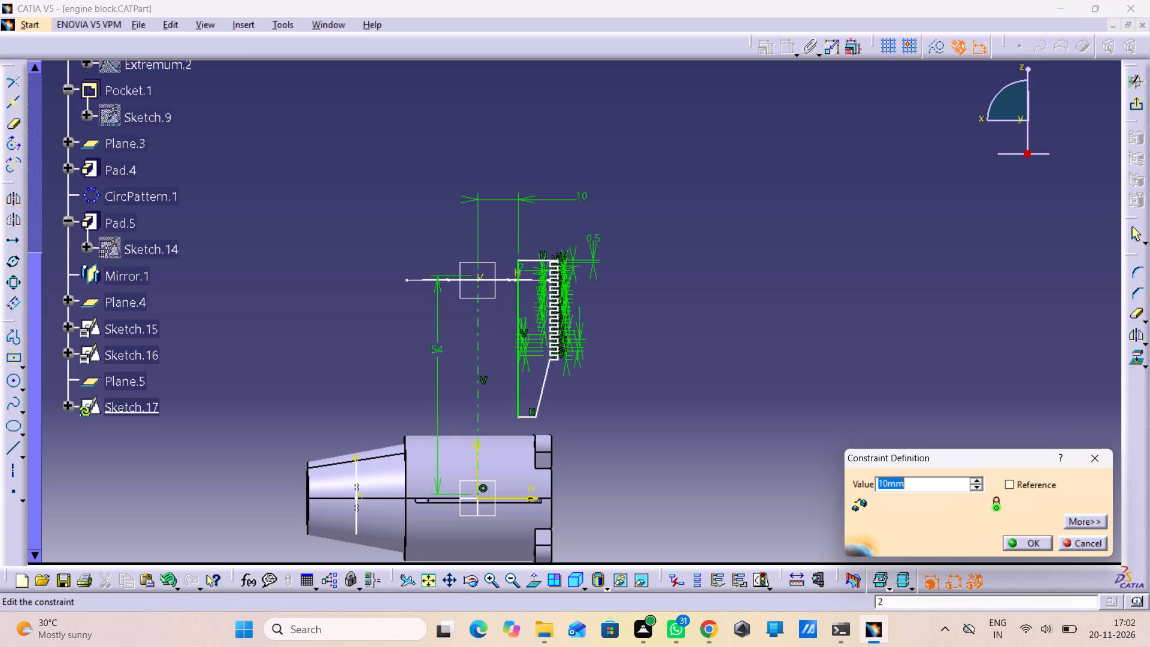
pyautogui.write('10.5')
pyautogui.press('Return')
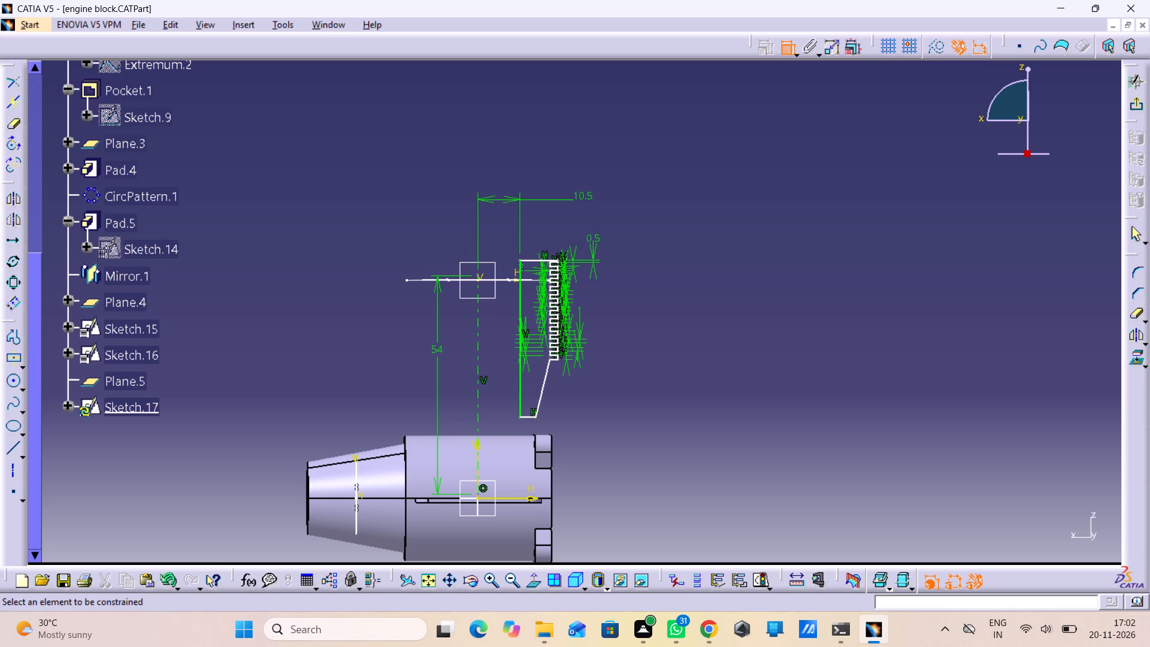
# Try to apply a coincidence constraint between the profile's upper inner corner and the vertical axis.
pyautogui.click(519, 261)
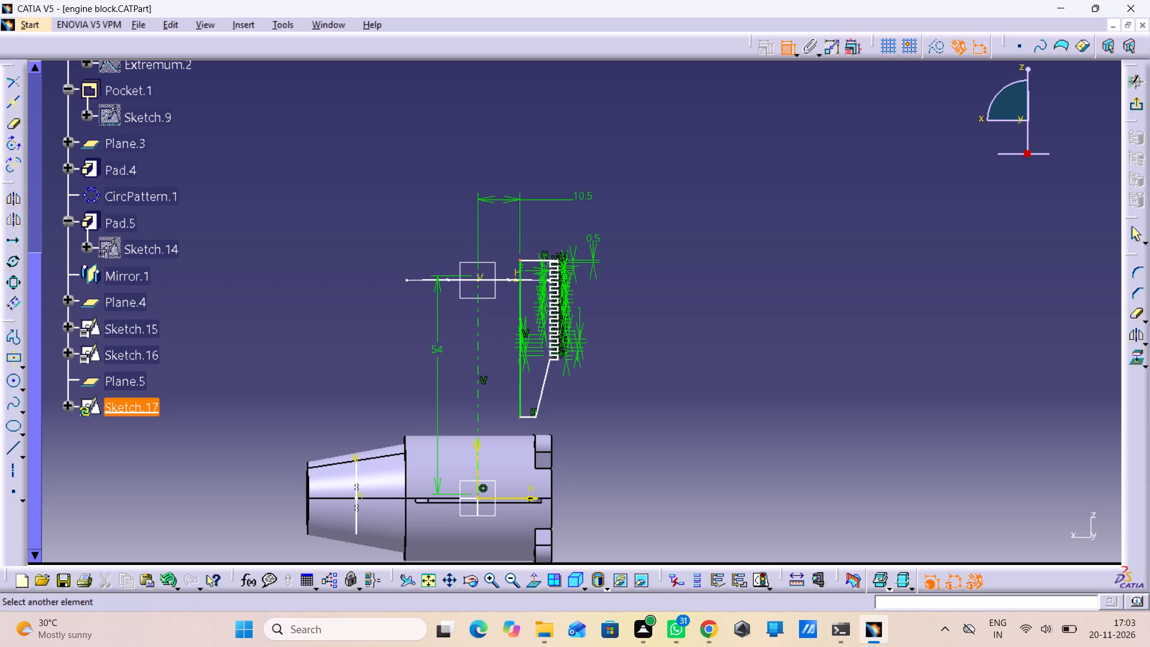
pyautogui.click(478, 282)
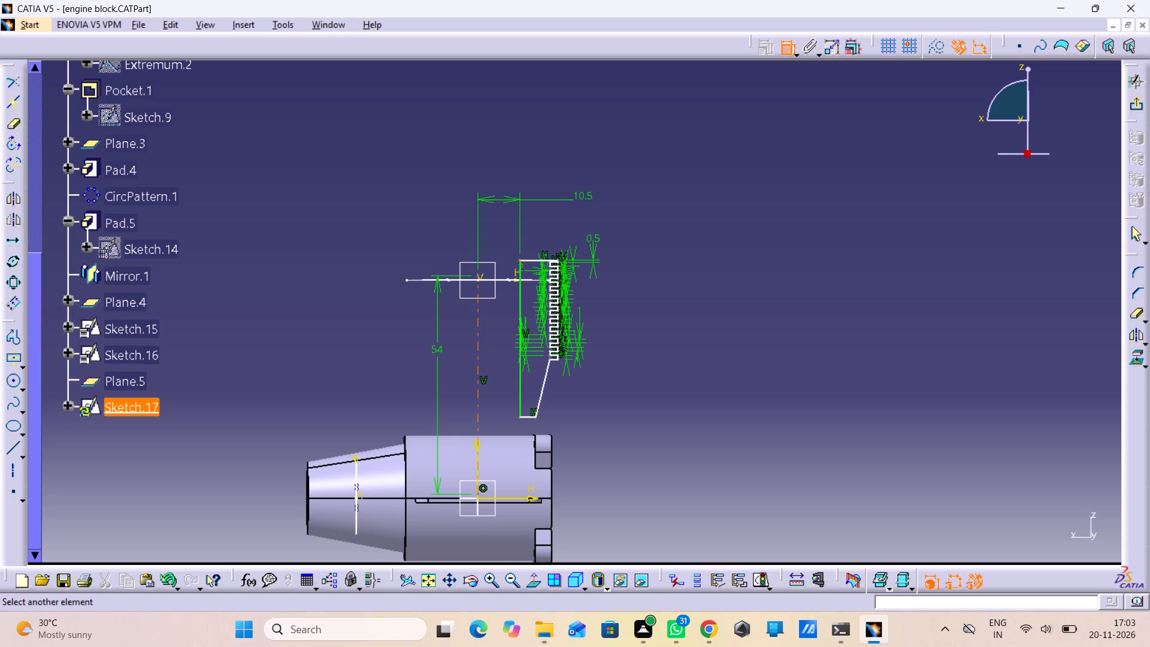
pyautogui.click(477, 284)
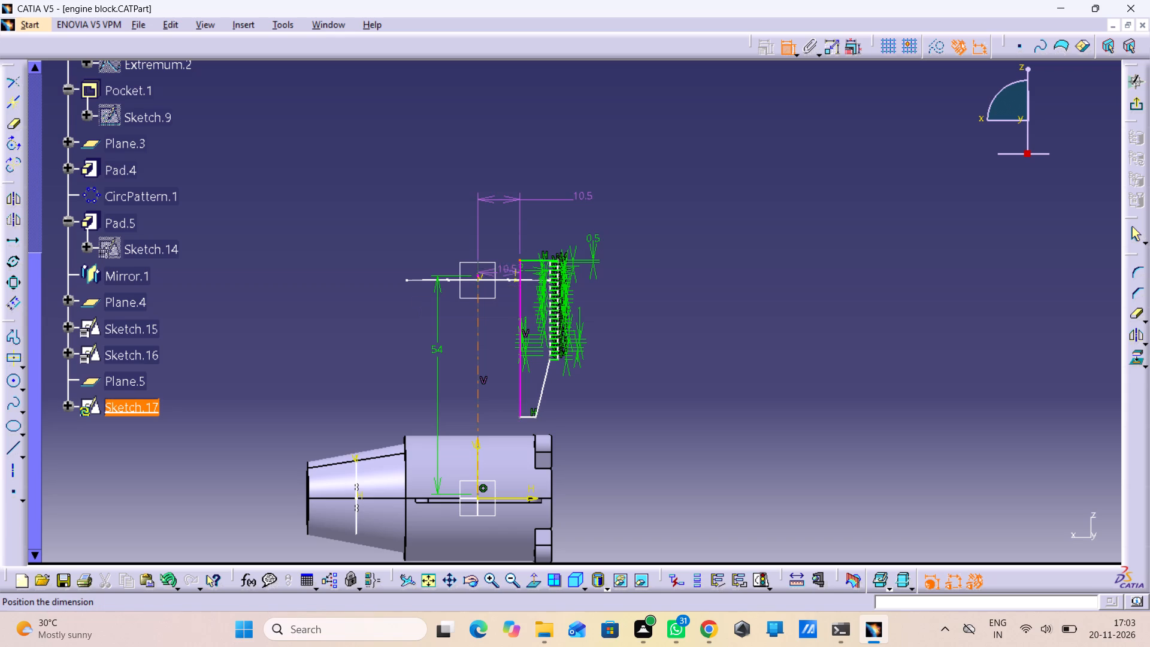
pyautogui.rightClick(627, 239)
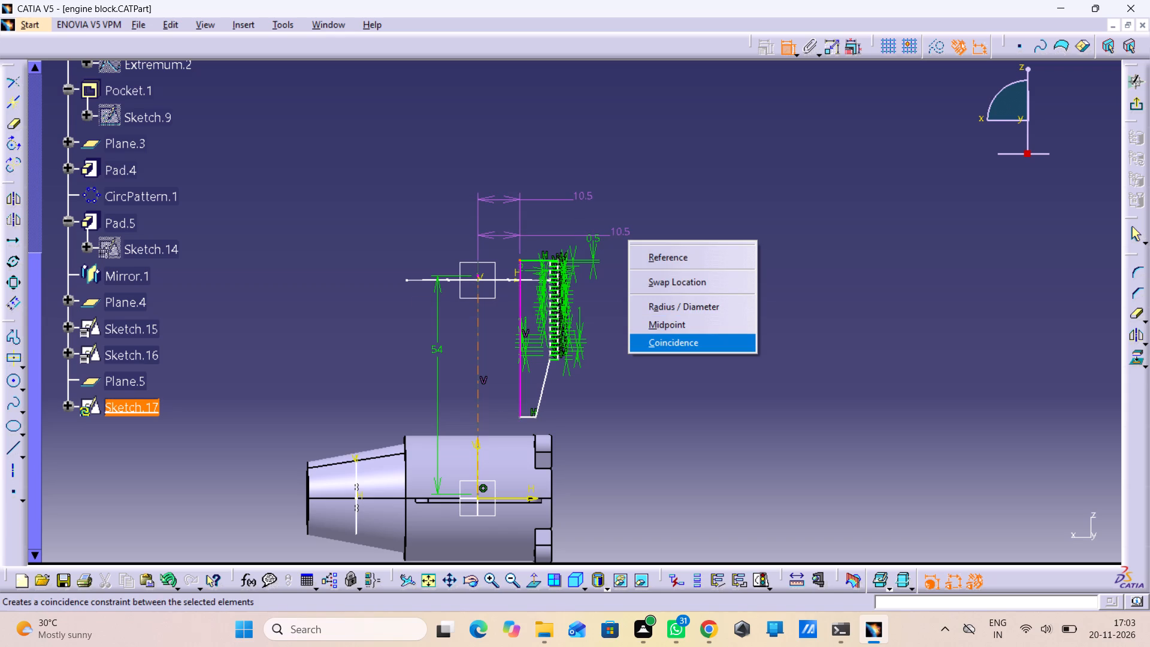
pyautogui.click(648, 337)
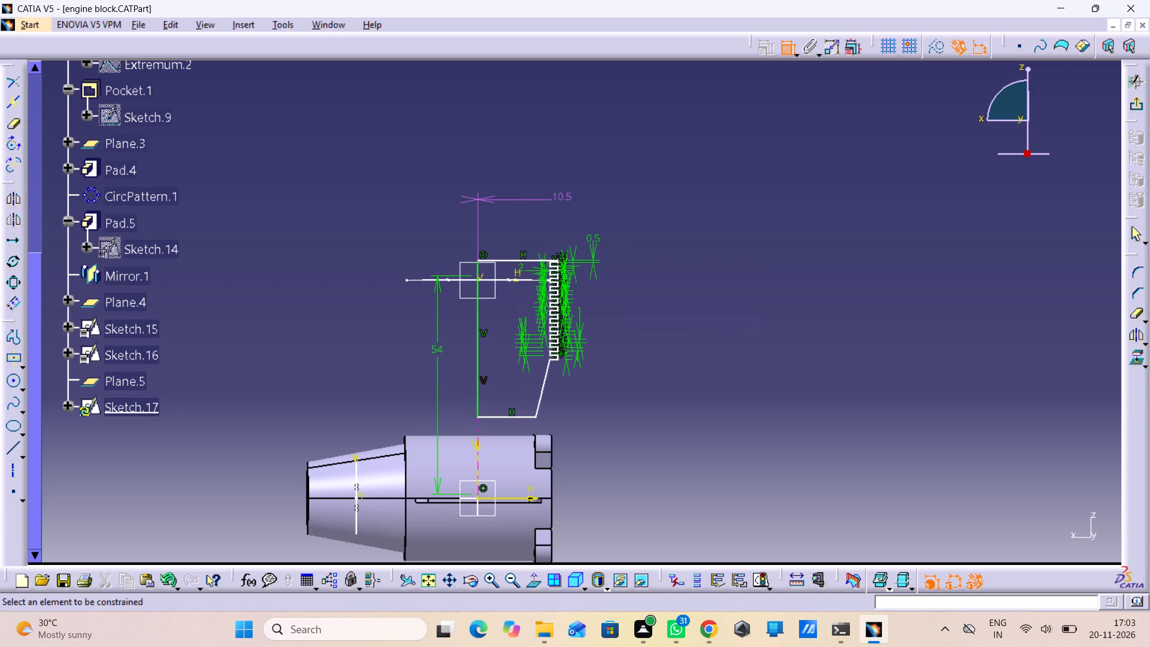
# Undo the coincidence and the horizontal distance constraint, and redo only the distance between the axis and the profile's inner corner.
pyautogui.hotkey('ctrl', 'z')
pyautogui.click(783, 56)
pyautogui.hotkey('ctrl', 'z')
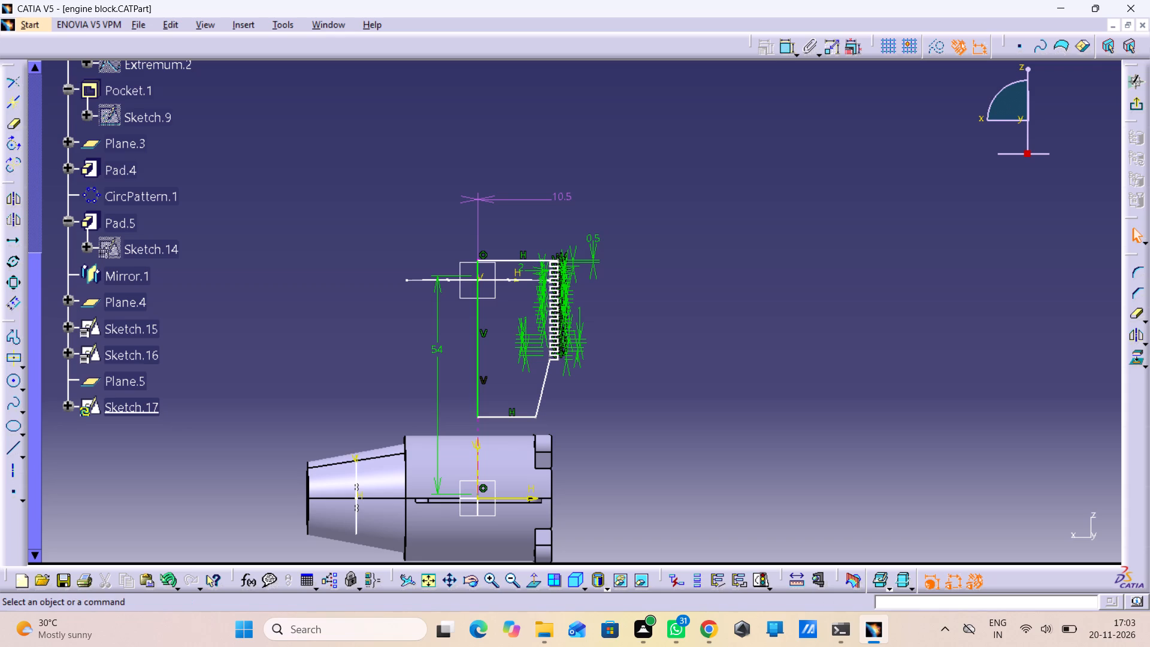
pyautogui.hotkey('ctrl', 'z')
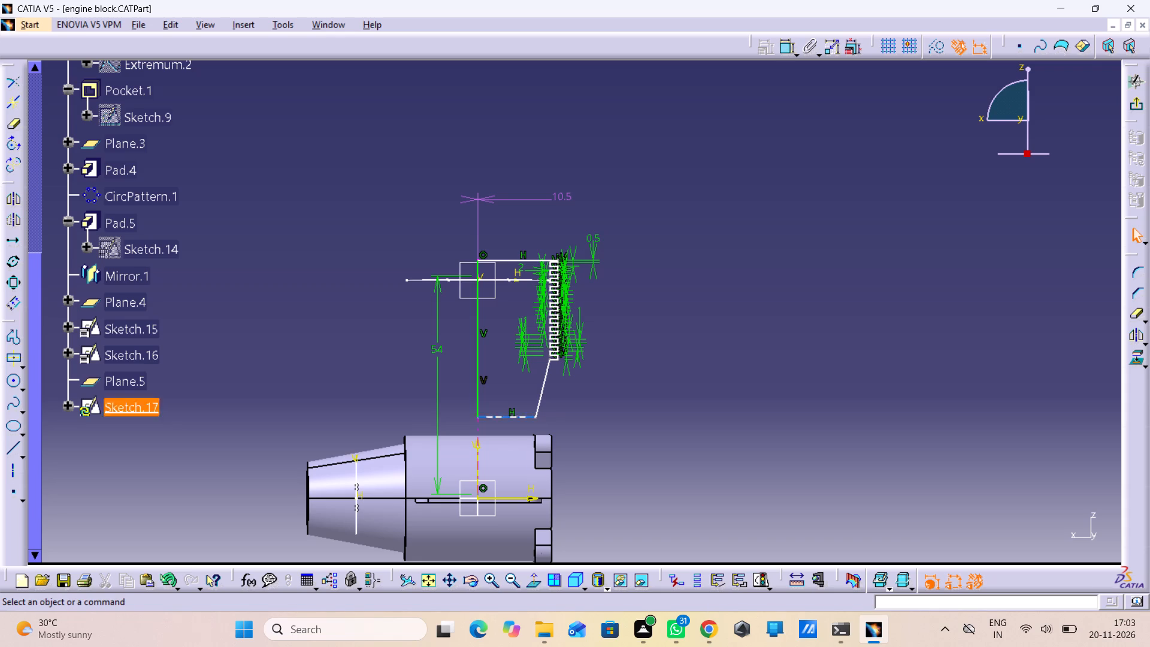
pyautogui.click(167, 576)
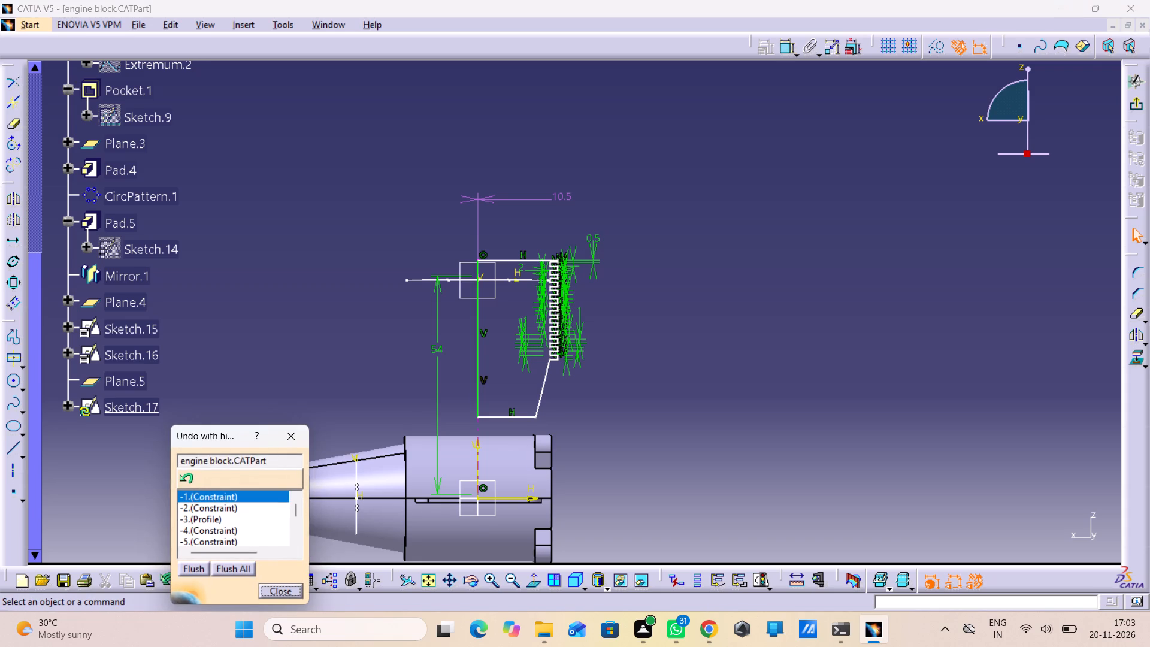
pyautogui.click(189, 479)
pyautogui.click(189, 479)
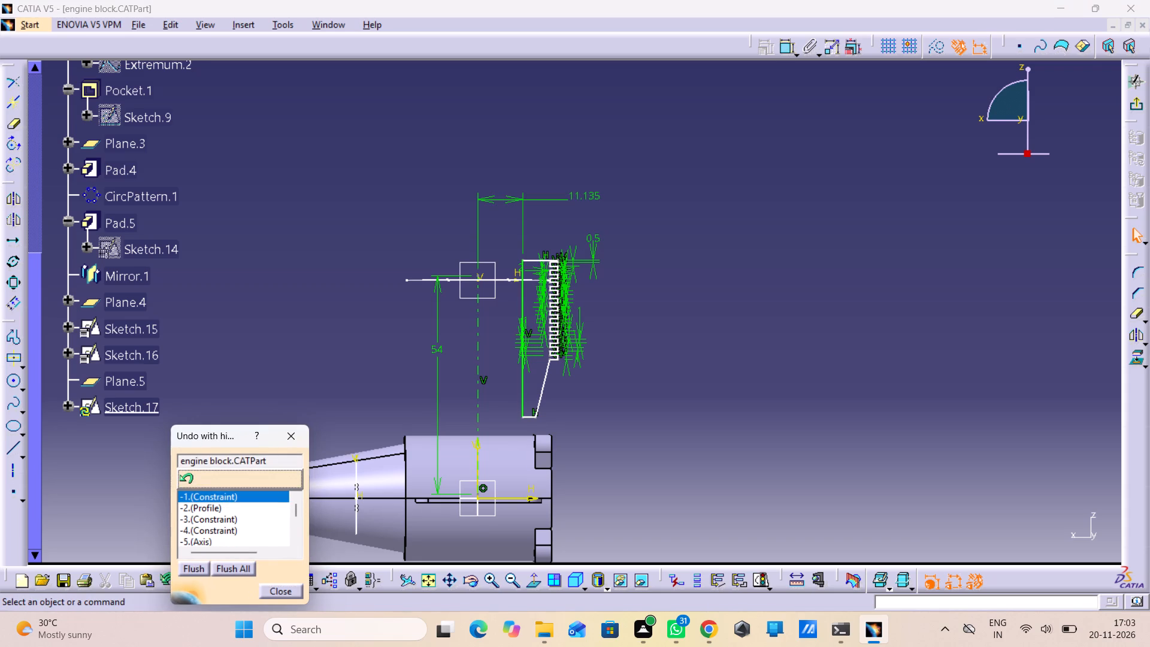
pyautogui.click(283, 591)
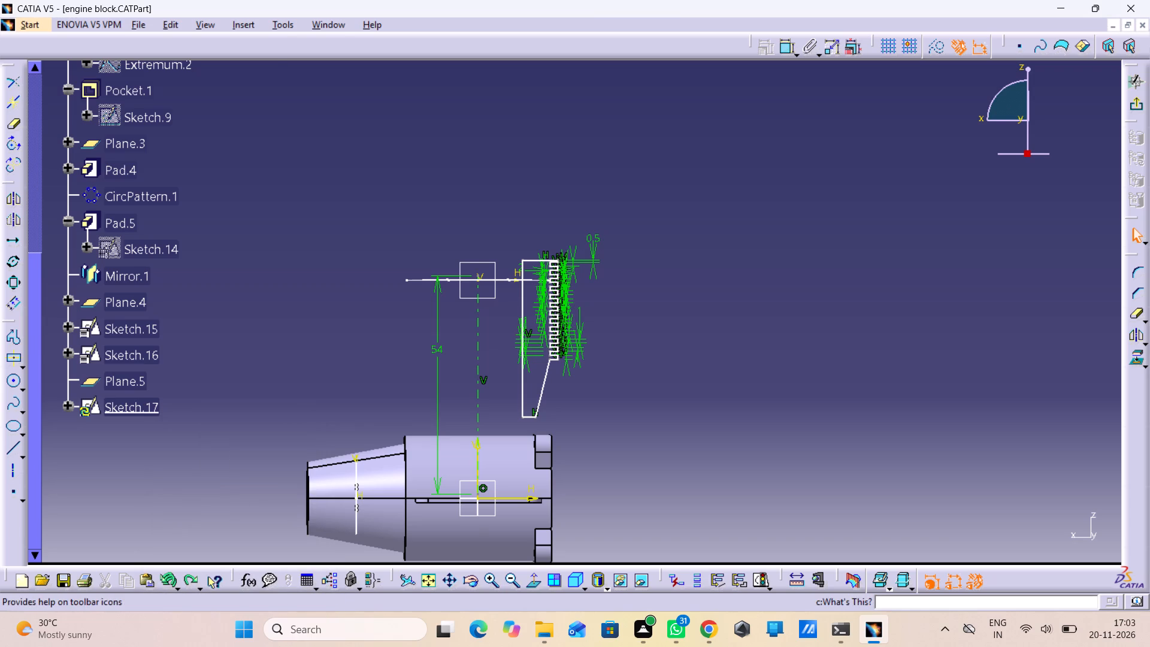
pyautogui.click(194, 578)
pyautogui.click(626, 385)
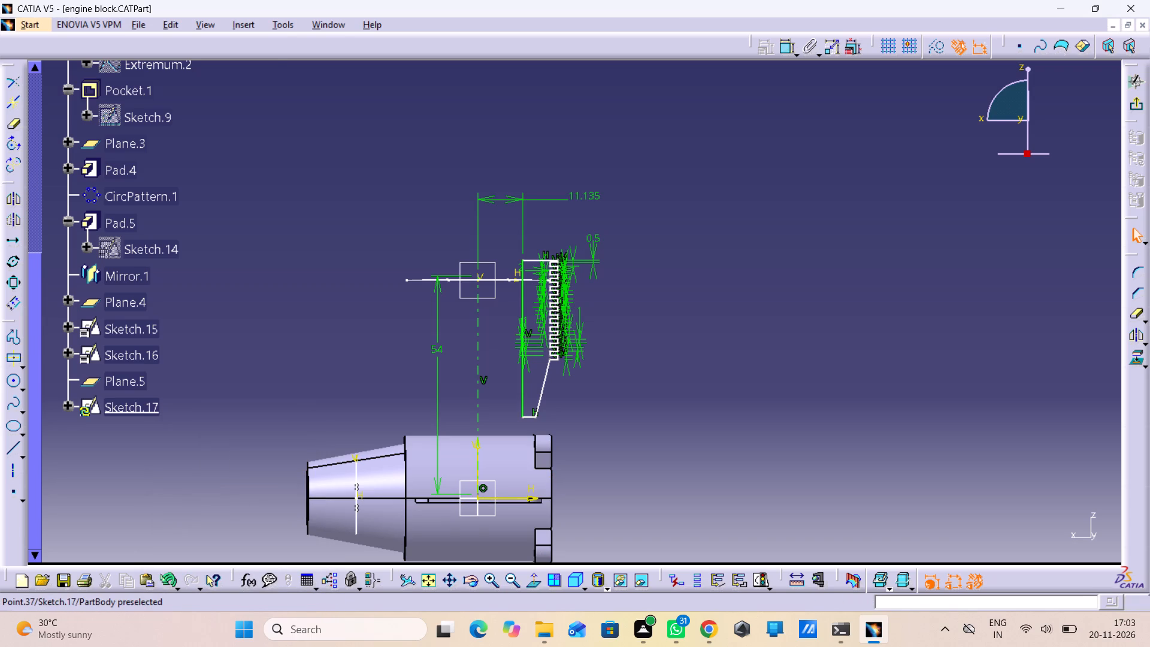
# Set the horizontal distance between the axis and the profile's upper inner corner to 10.5 mm.
pyautogui.doubleClick(585, 187)
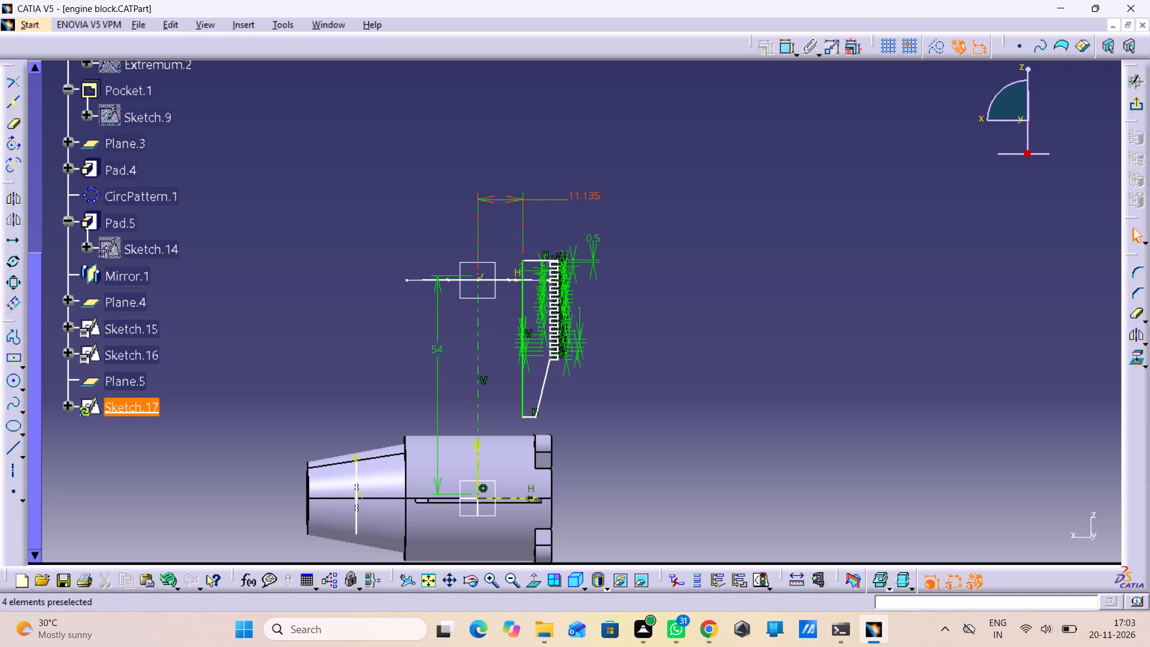
pyautogui.doubleClick(585, 196)
pyautogui.write('10.5')
pyautogui.press('Return')
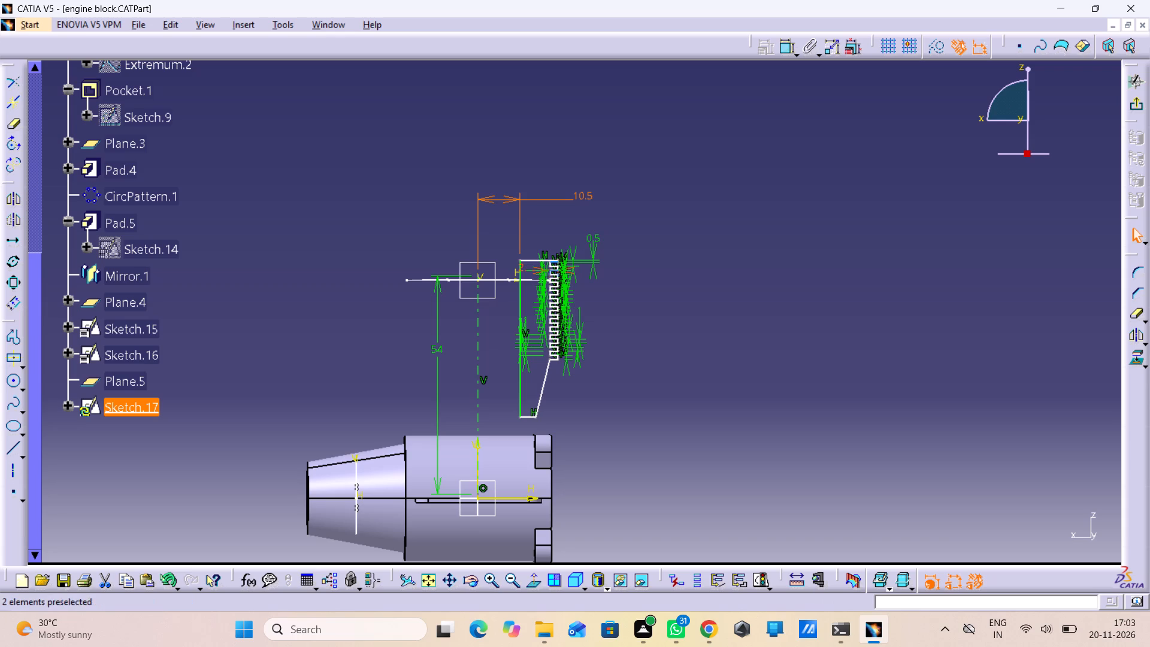
# Move the profile's top edge and its fins down to just below the horizontal line crossing the vertical axis's upper end.
pyautogui.moveTo(528, 261); pyautogui.dragTo(528, 297)
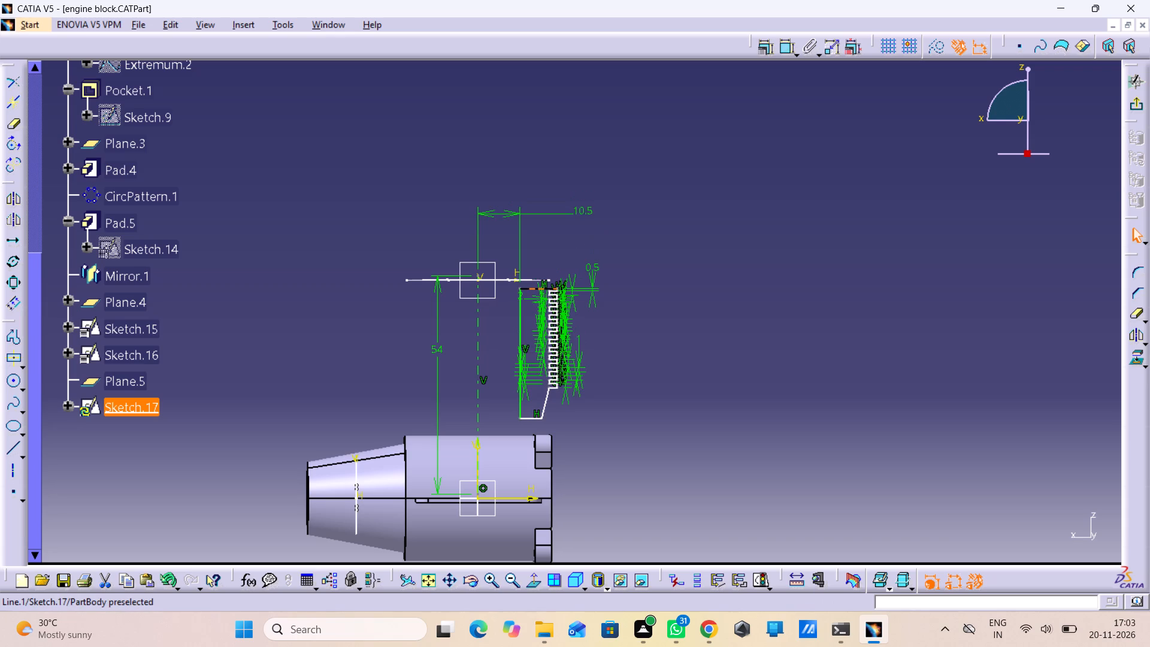
pyautogui.moveTo(528, 297); pyautogui.dragTo(529, 280)
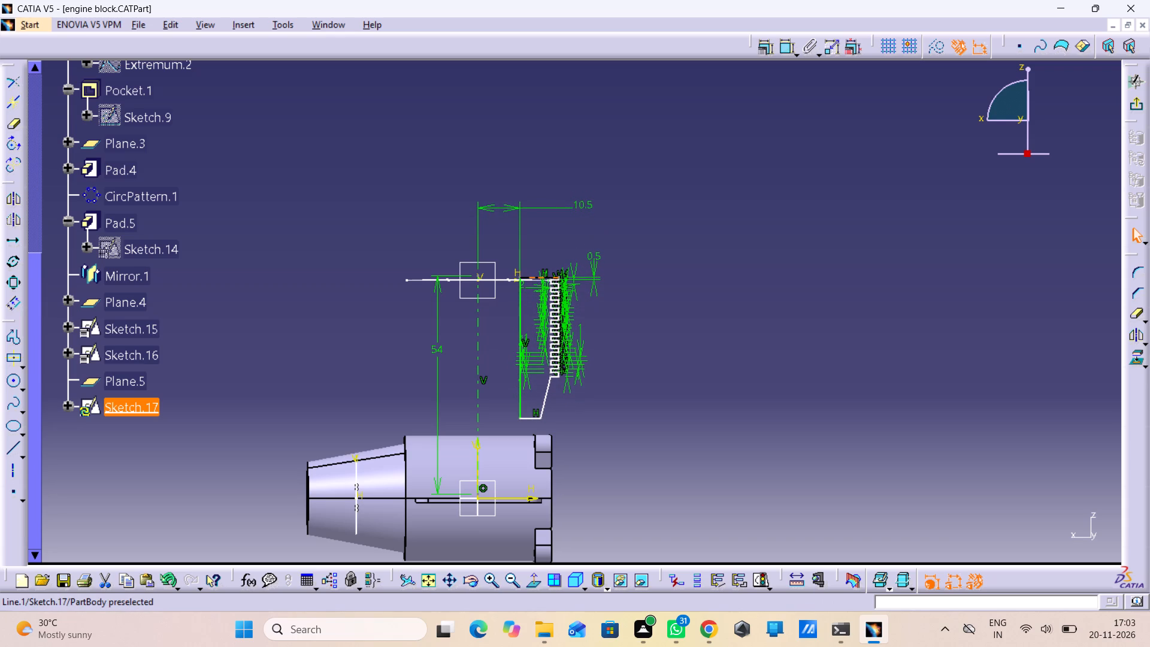
pyautogui.moveTo(529, 280); pyautogui.dragTo(531, 287)
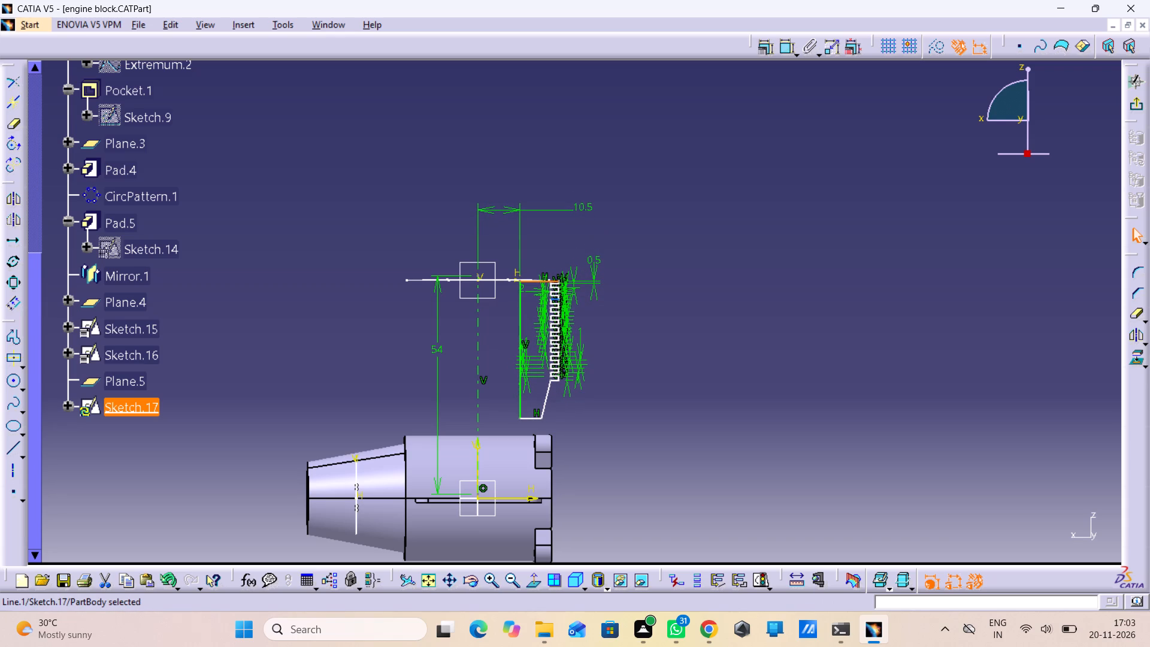
pyautogui.click(680, 295)
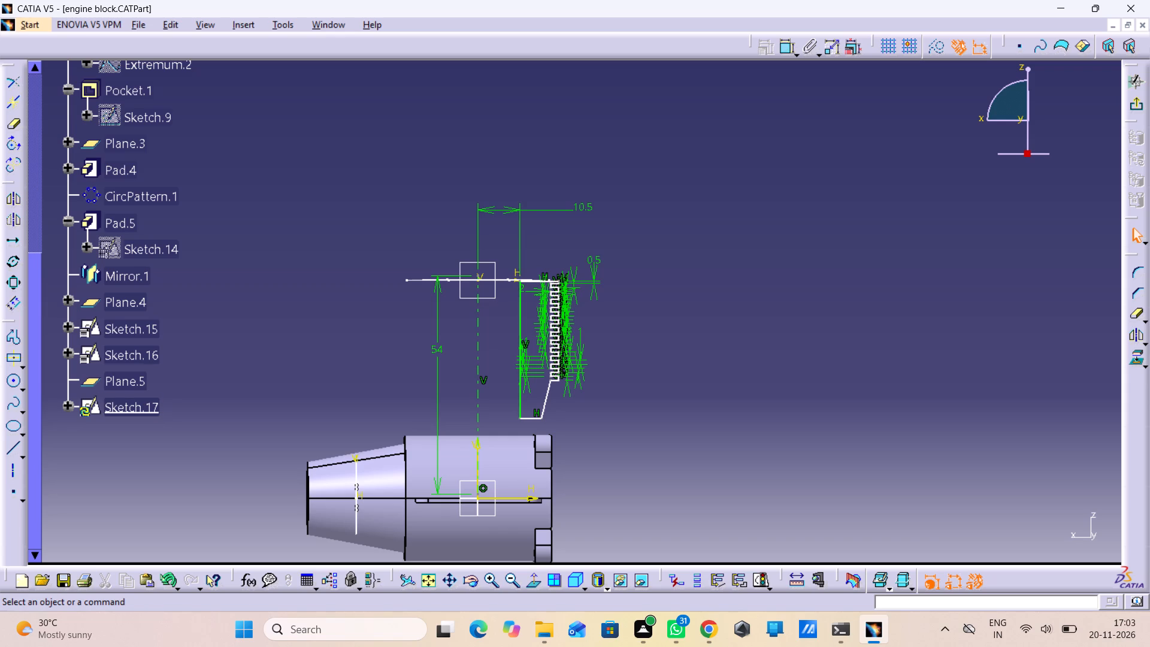
# Dimension the profile's bottom edge from the sketch's horizontal axis and set the distance to 10 mm.
pyautogui.doubleClick(783, 41)
pyautogui.doubleClick(792, 50)
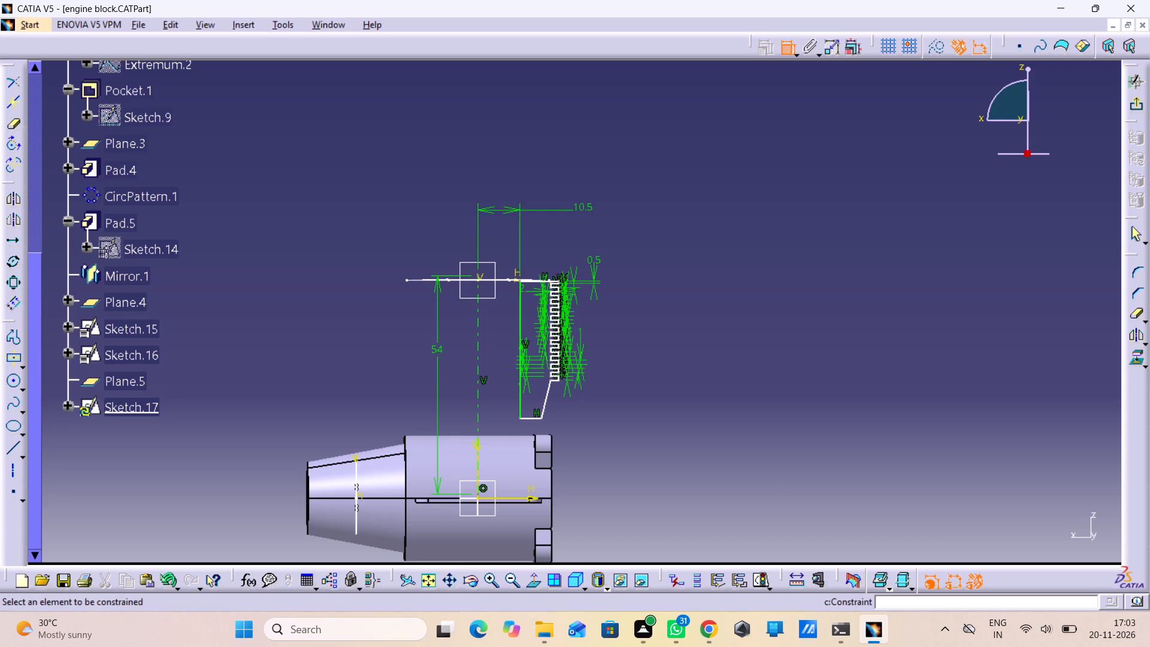
pyautogui.moveTo(532, 418); pyautogui.dragTo(533, 424)
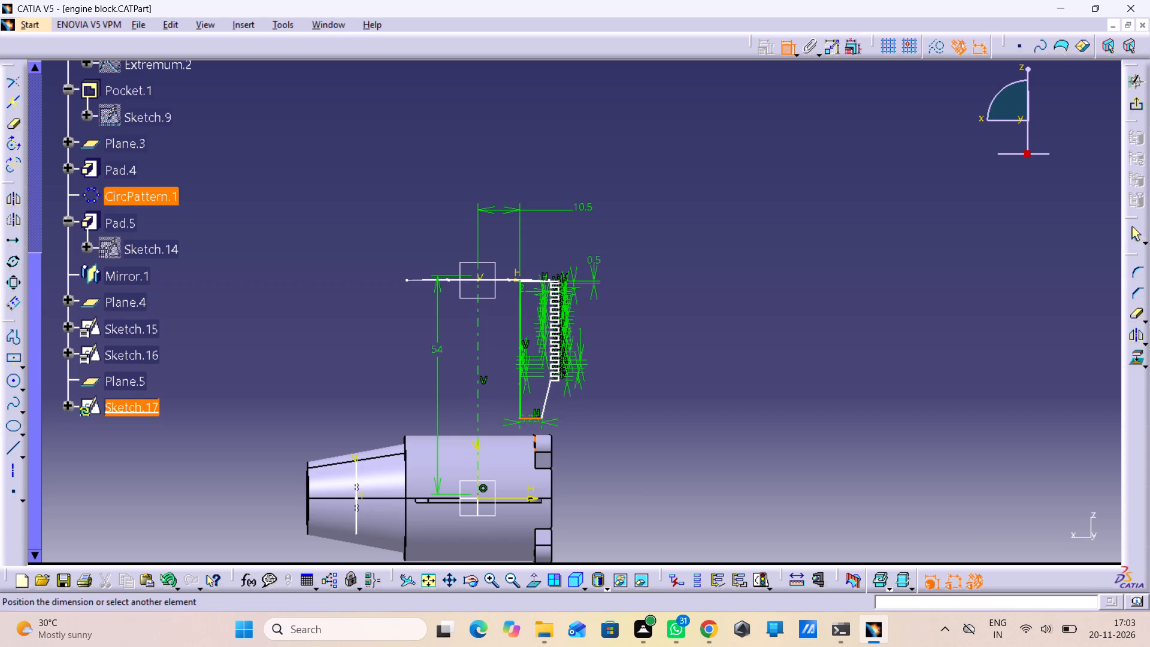
pyautogui.moveTo(515, 498); pyautogui.dragTo(520, 497)
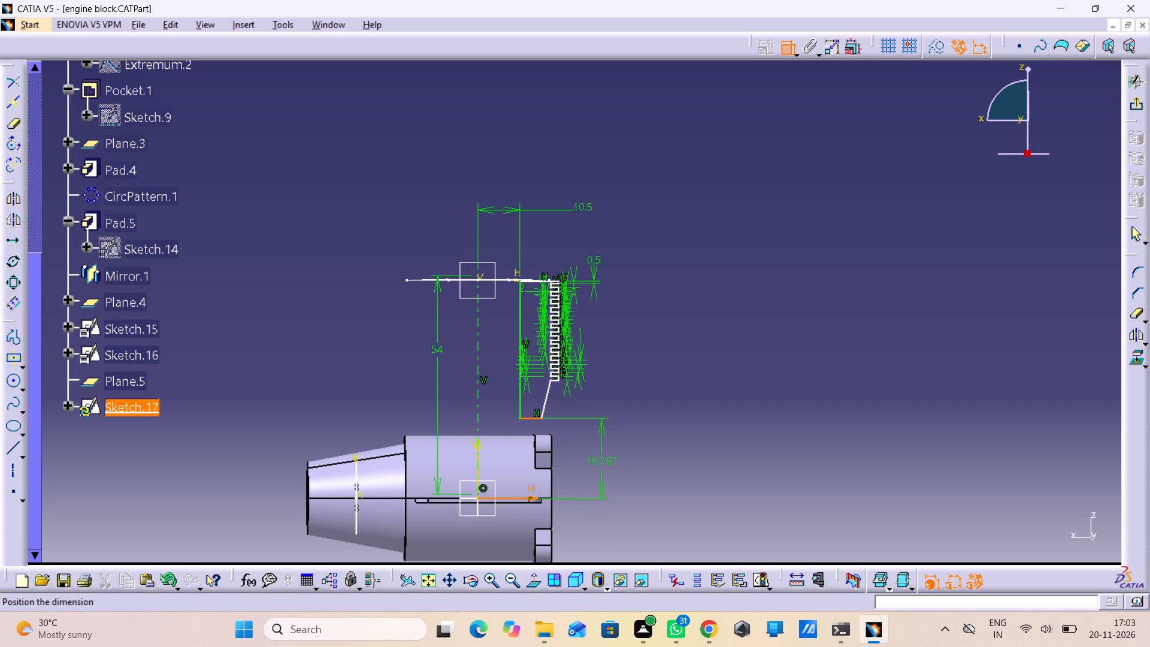
pyautogui.doubleClick(600, 465)
pyautogui.doubleClick(600, 465)
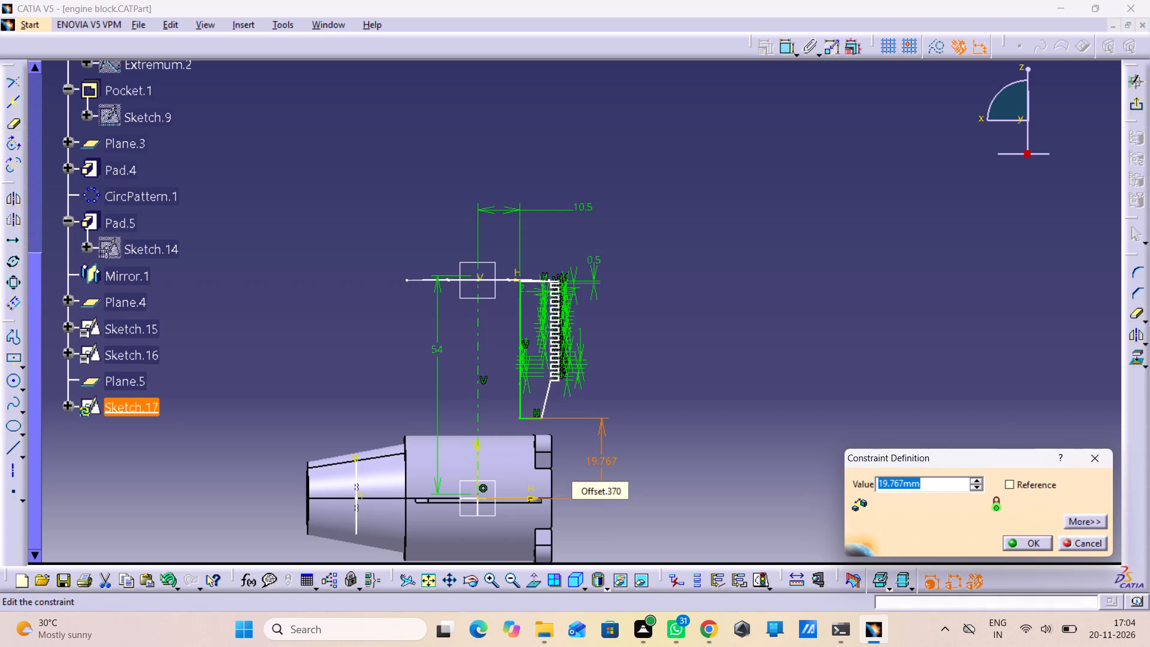
pyautogui.write('10')
pyautogui.press('Return')
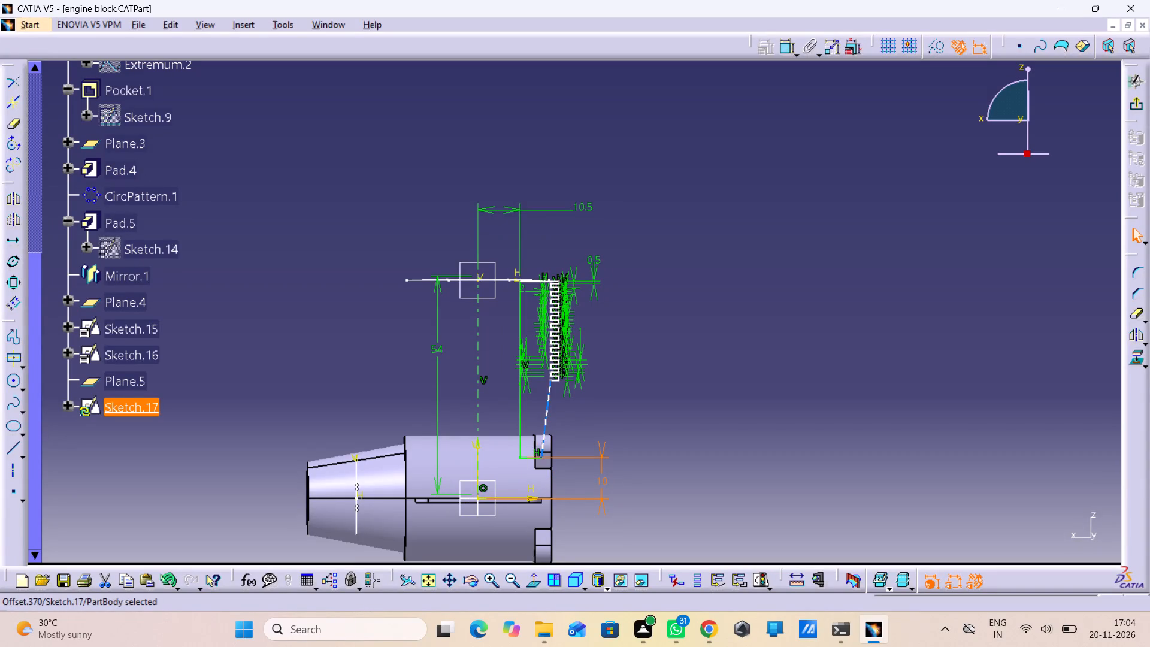
# Dimension the profile's lower outer corner horizontally from the cylindrical body's nearby end edge and set it to 4 mm.
pyautogui.click(548, 403)
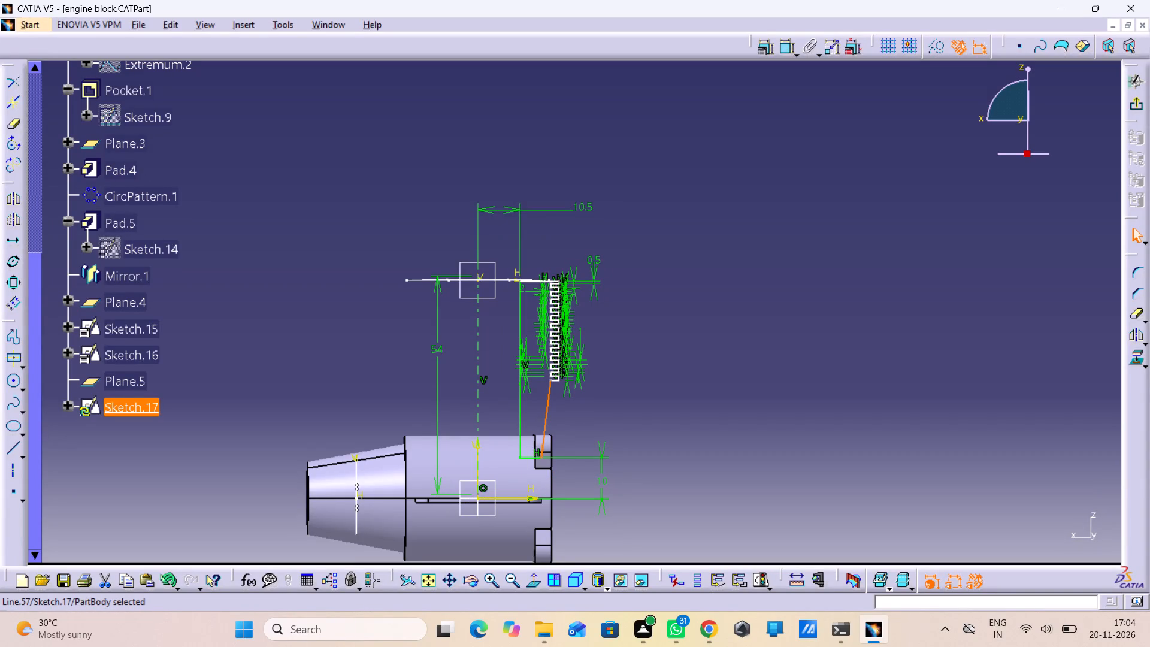
pyautogui.click(519, 394)
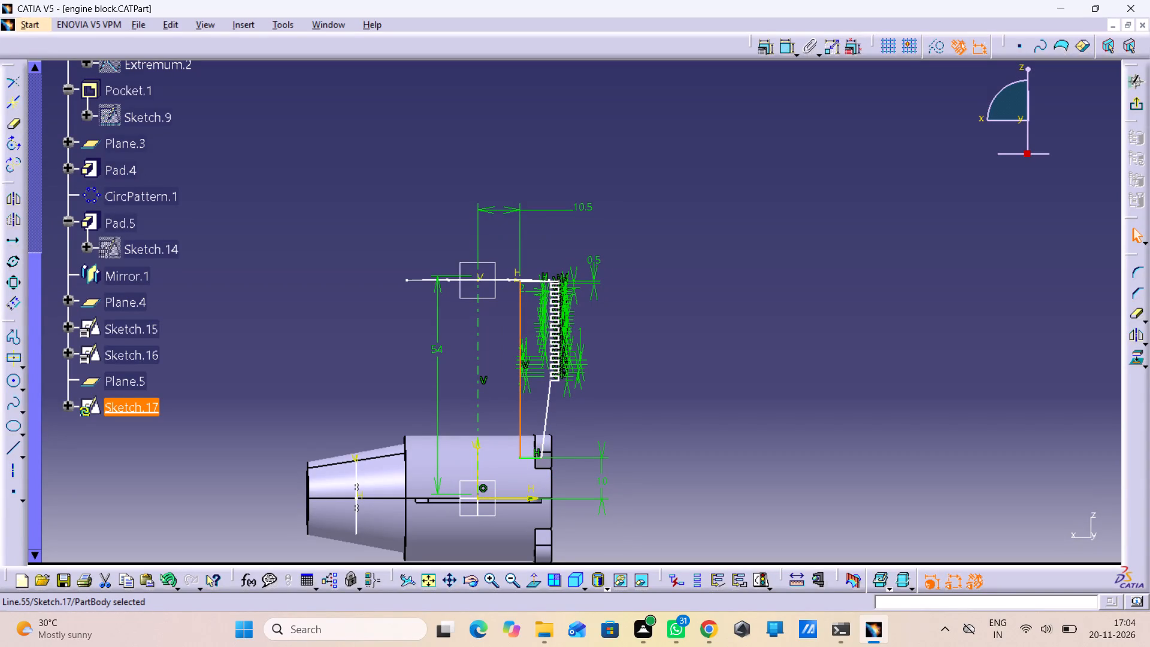
pyautogui.click(770, 183)
pyautogui.doubleClick(785, 56)
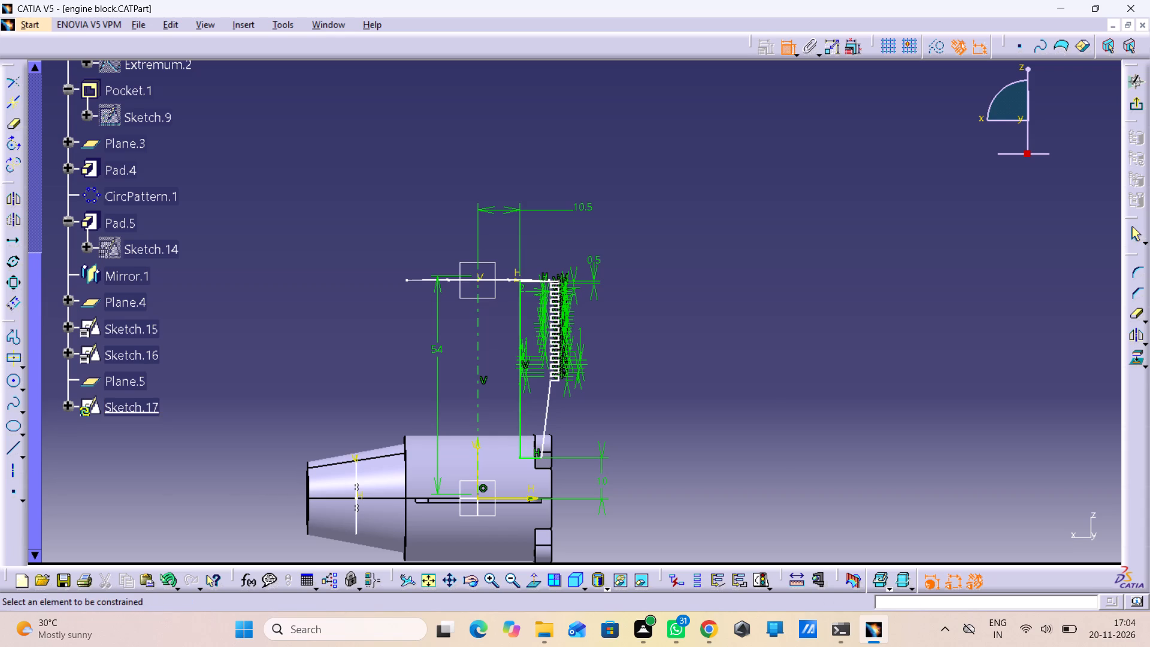
pyautogui.click(541, 456)
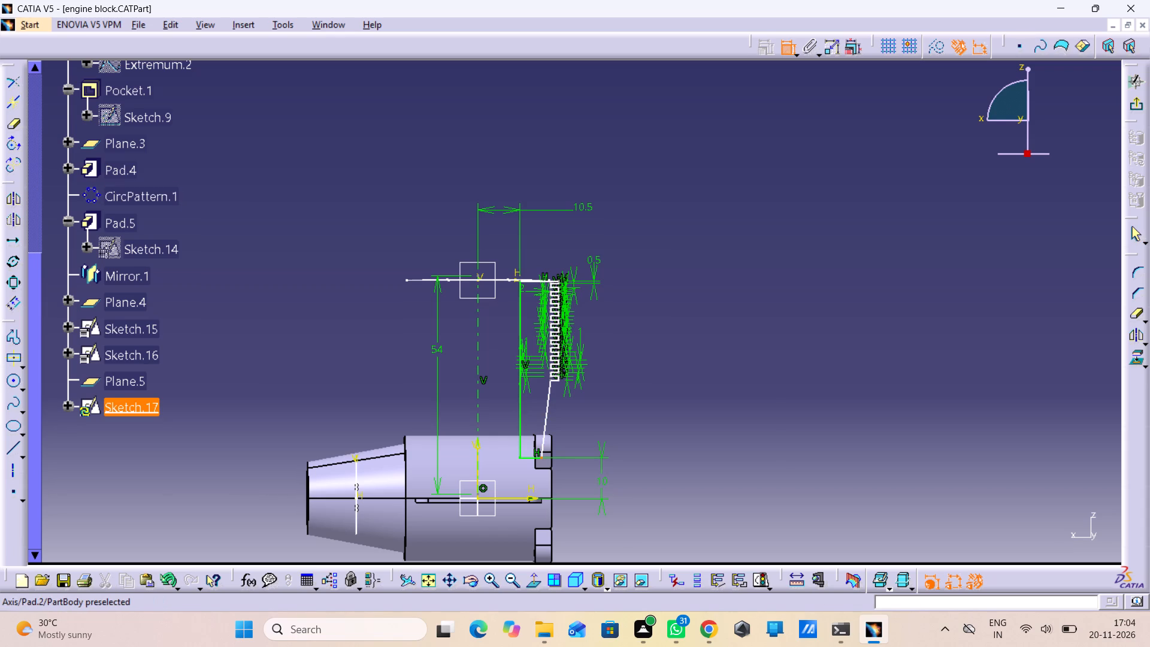
pyautogui.click(554, 478)
pyautogui.click(634, 395)
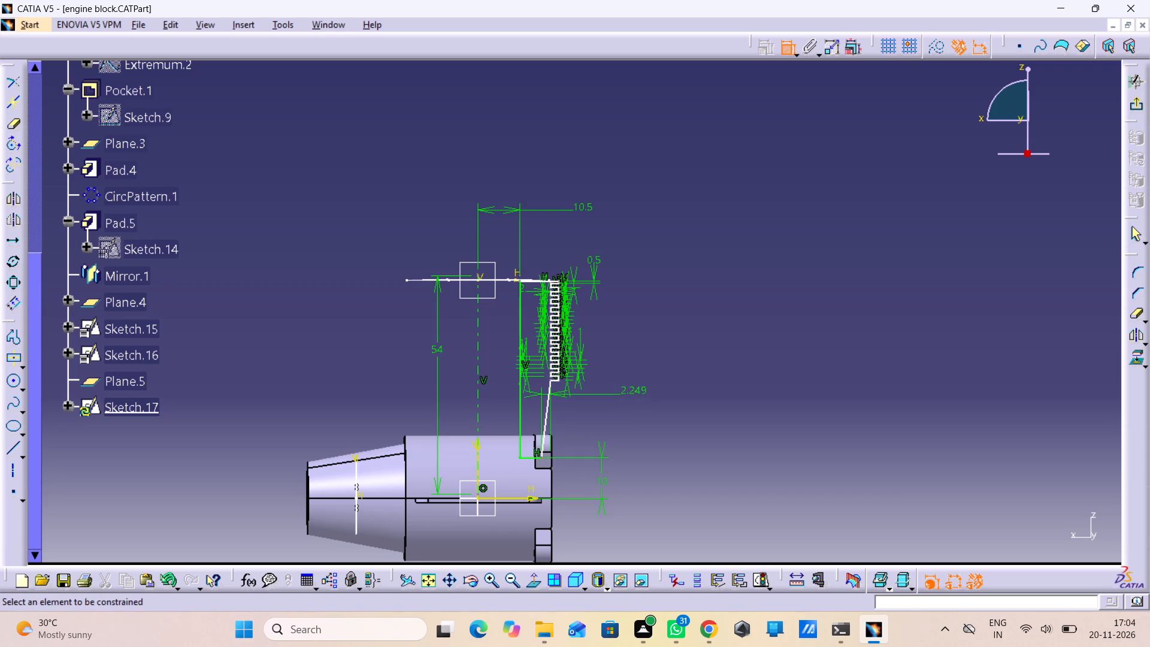
pyautogui.doubleClick(634, 388)
pyautogui.press('4')
pyautogui.press('Return')
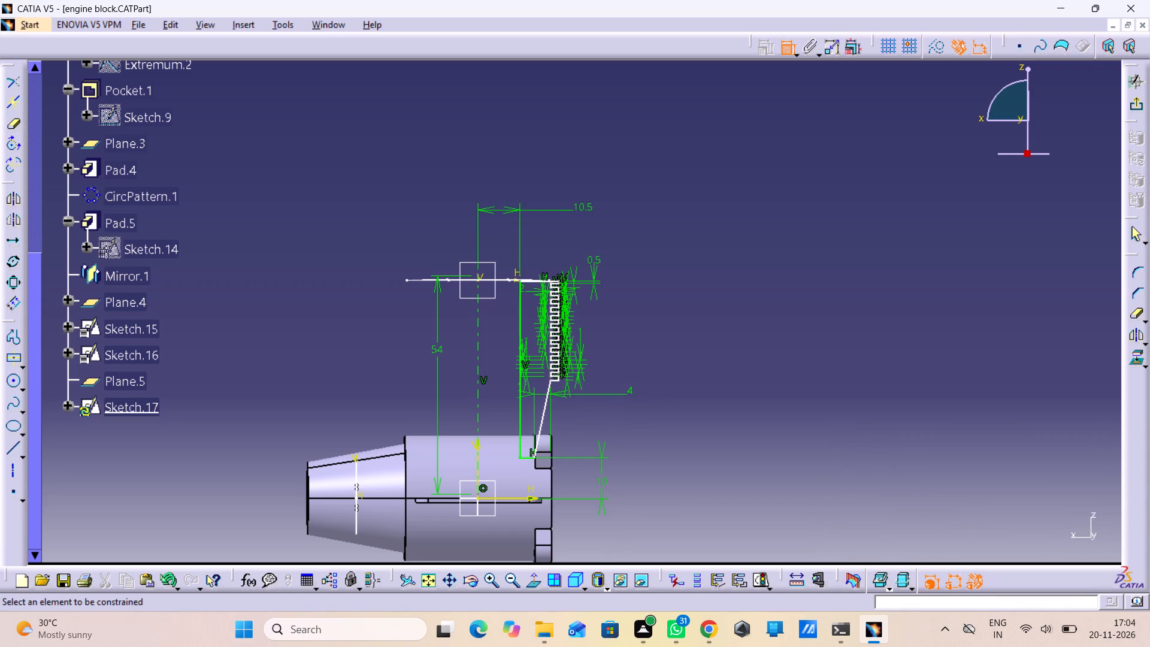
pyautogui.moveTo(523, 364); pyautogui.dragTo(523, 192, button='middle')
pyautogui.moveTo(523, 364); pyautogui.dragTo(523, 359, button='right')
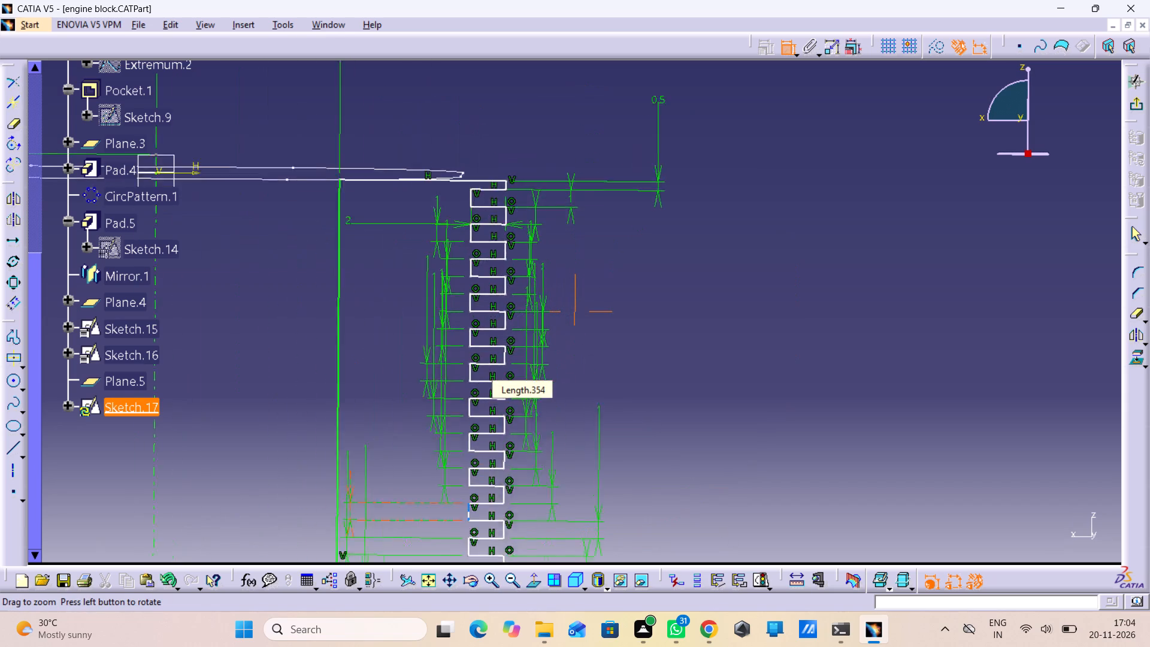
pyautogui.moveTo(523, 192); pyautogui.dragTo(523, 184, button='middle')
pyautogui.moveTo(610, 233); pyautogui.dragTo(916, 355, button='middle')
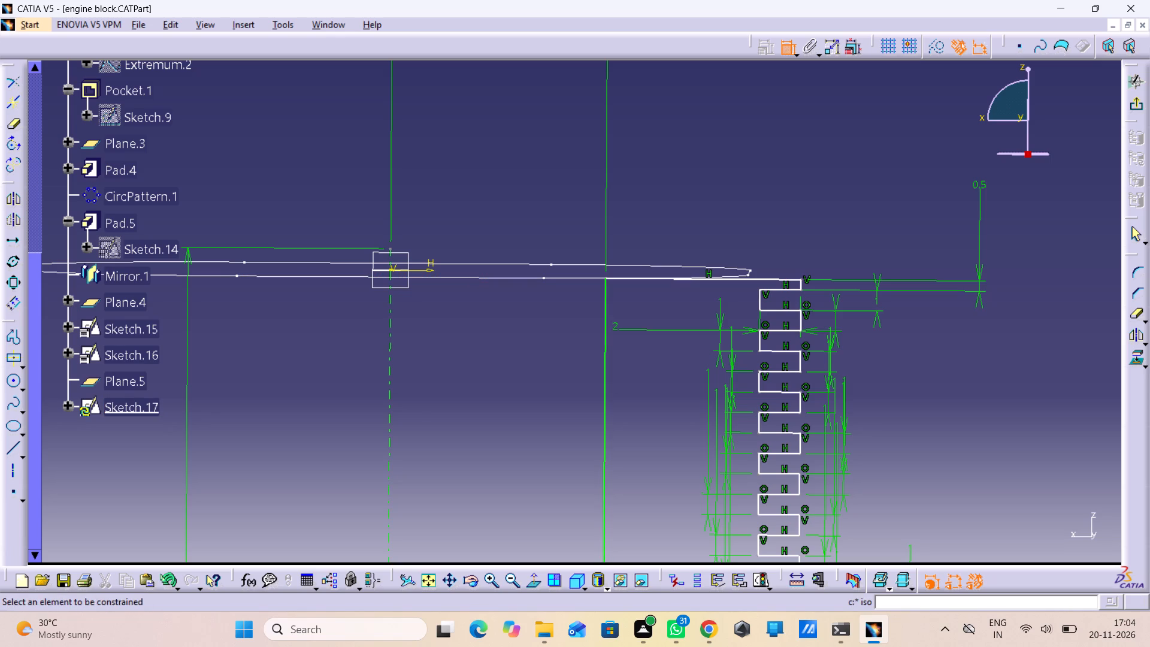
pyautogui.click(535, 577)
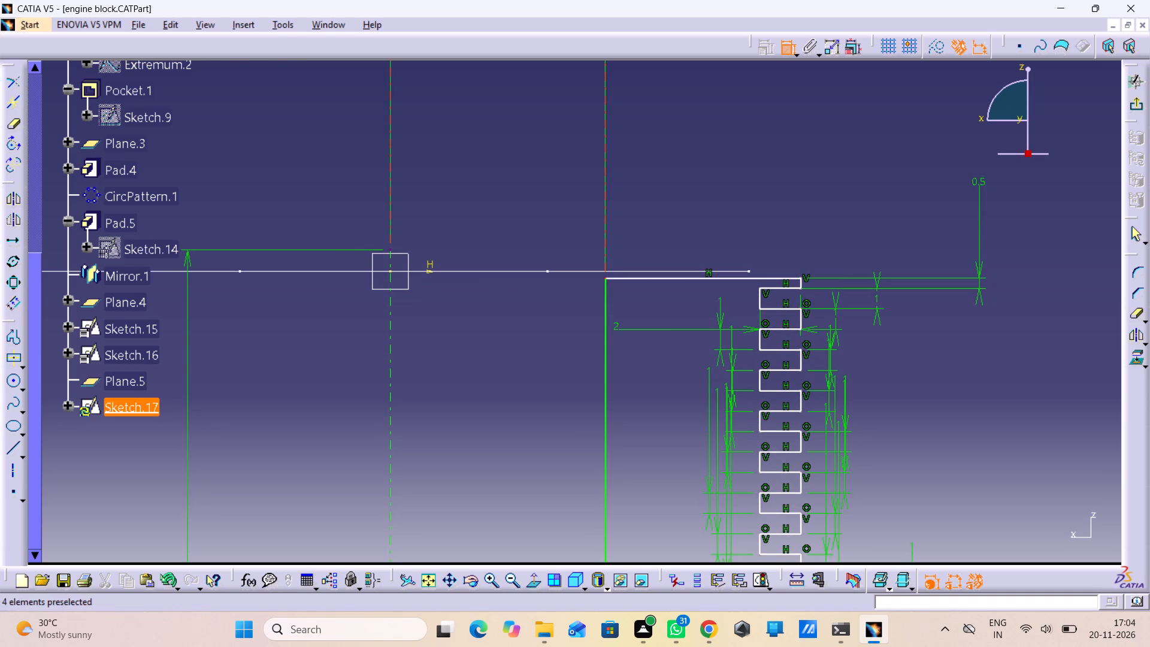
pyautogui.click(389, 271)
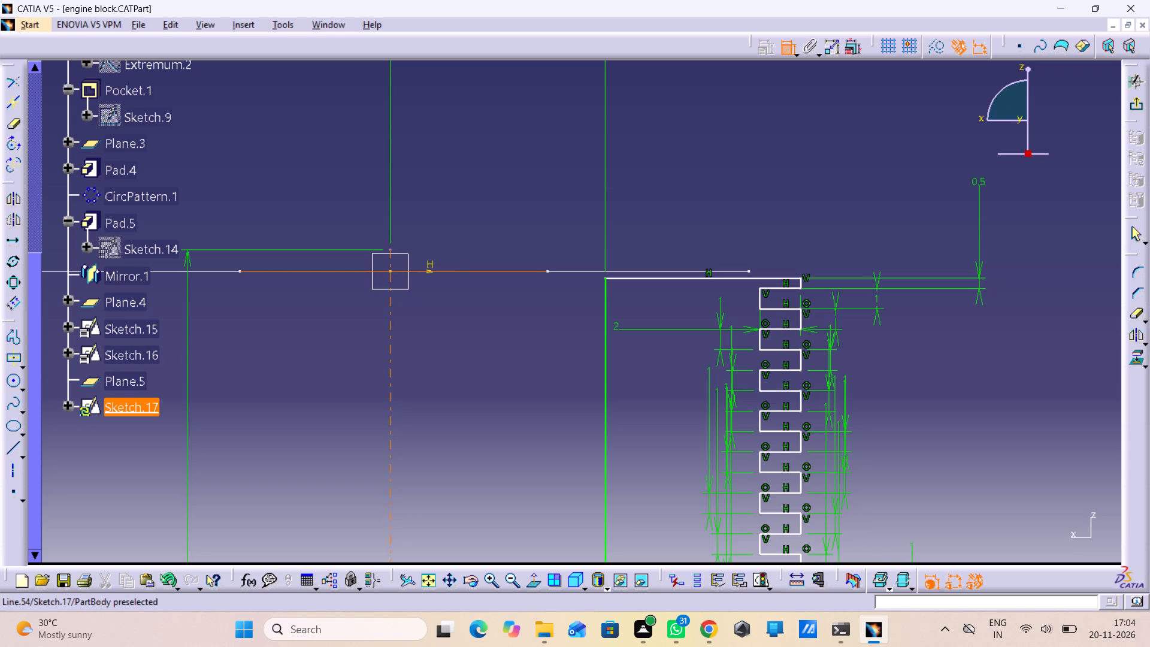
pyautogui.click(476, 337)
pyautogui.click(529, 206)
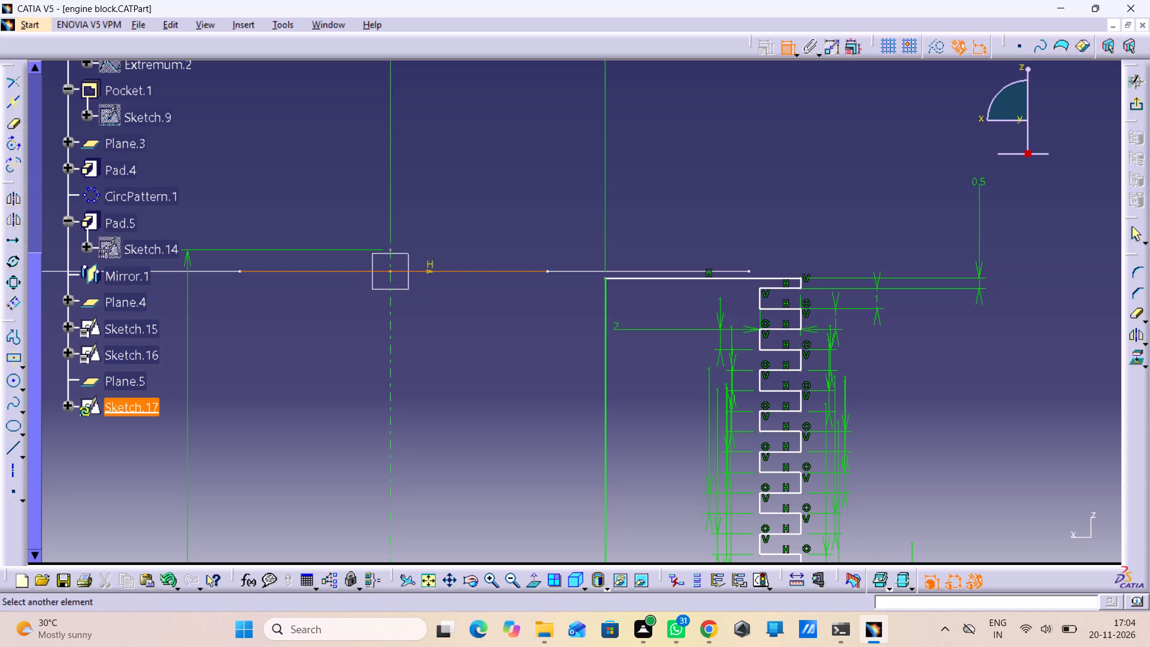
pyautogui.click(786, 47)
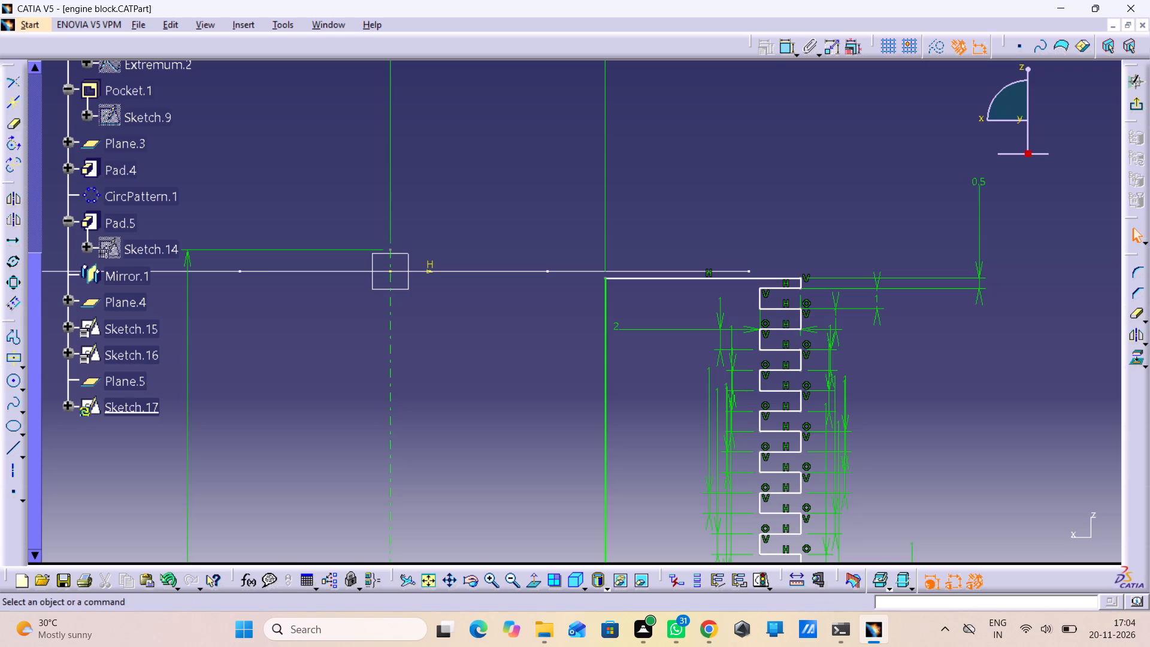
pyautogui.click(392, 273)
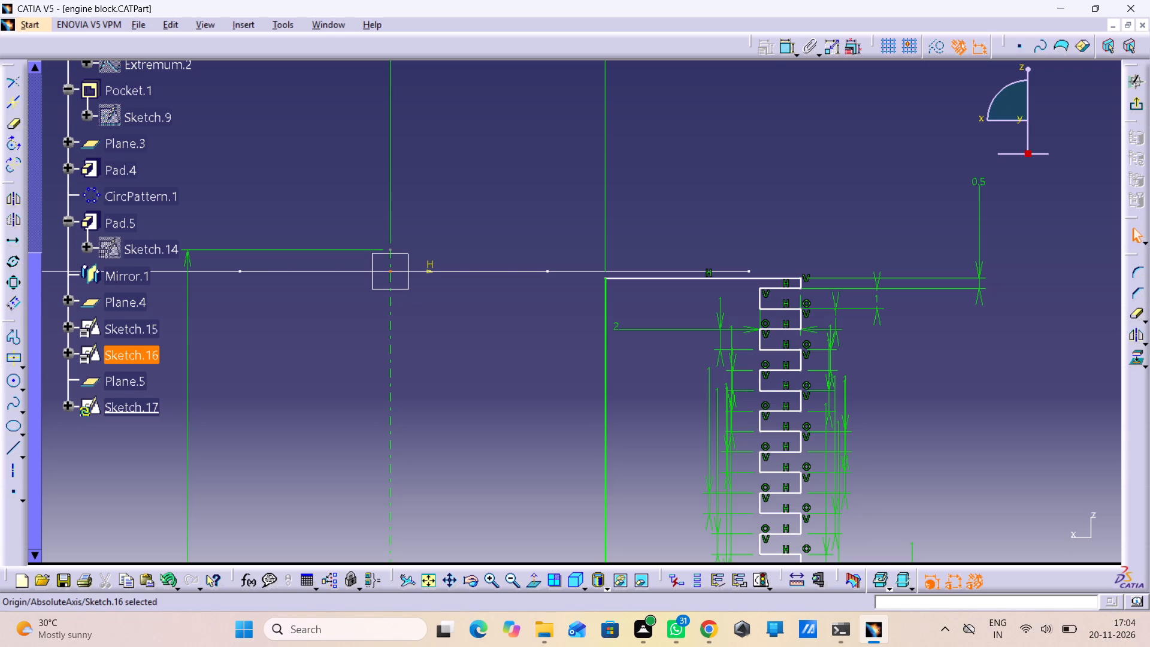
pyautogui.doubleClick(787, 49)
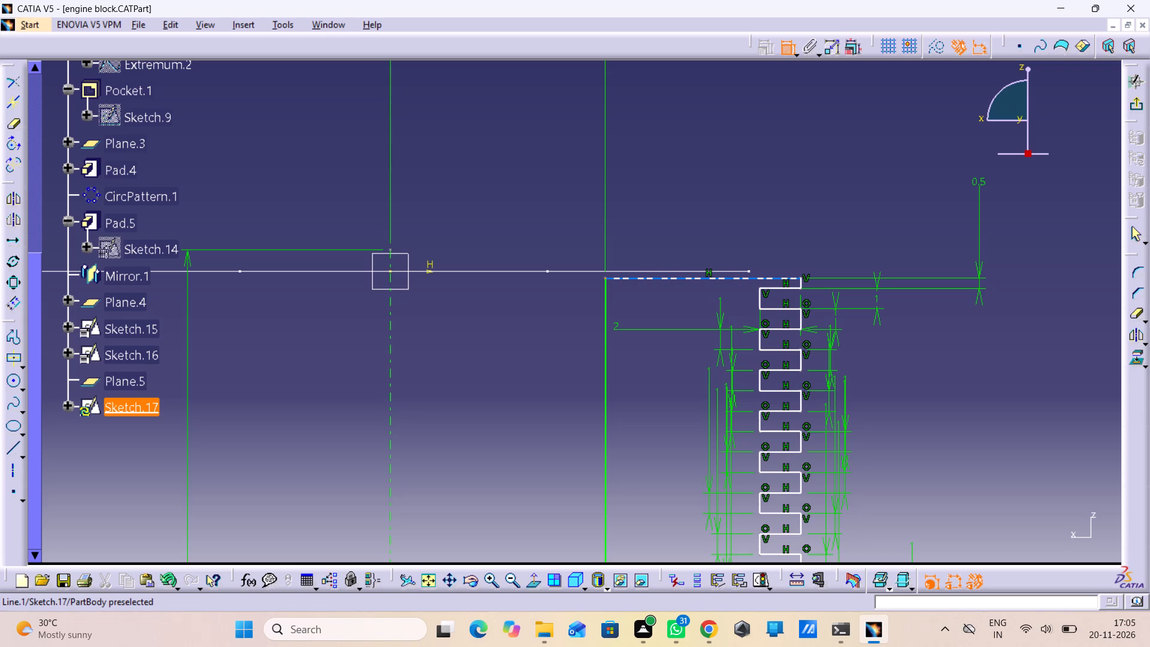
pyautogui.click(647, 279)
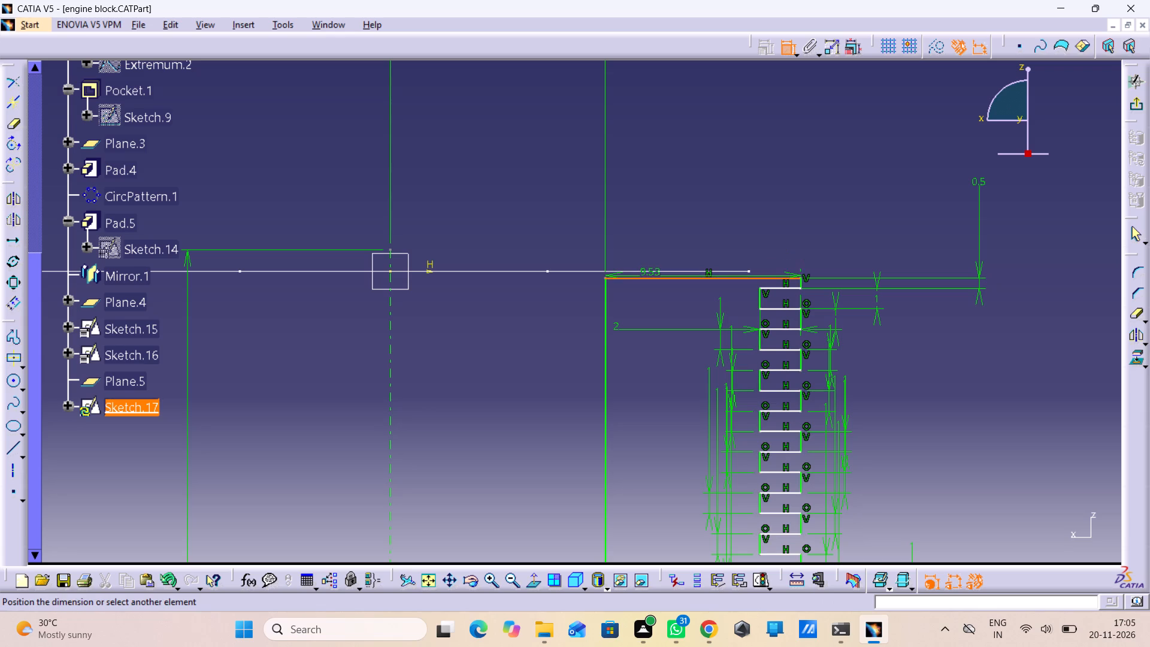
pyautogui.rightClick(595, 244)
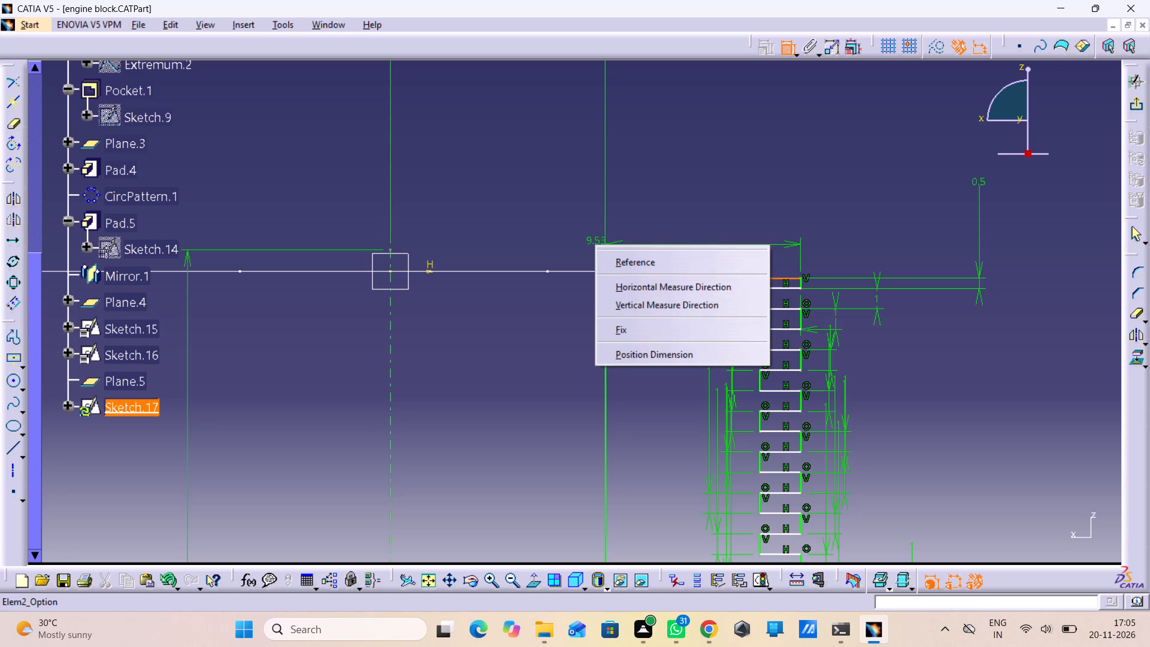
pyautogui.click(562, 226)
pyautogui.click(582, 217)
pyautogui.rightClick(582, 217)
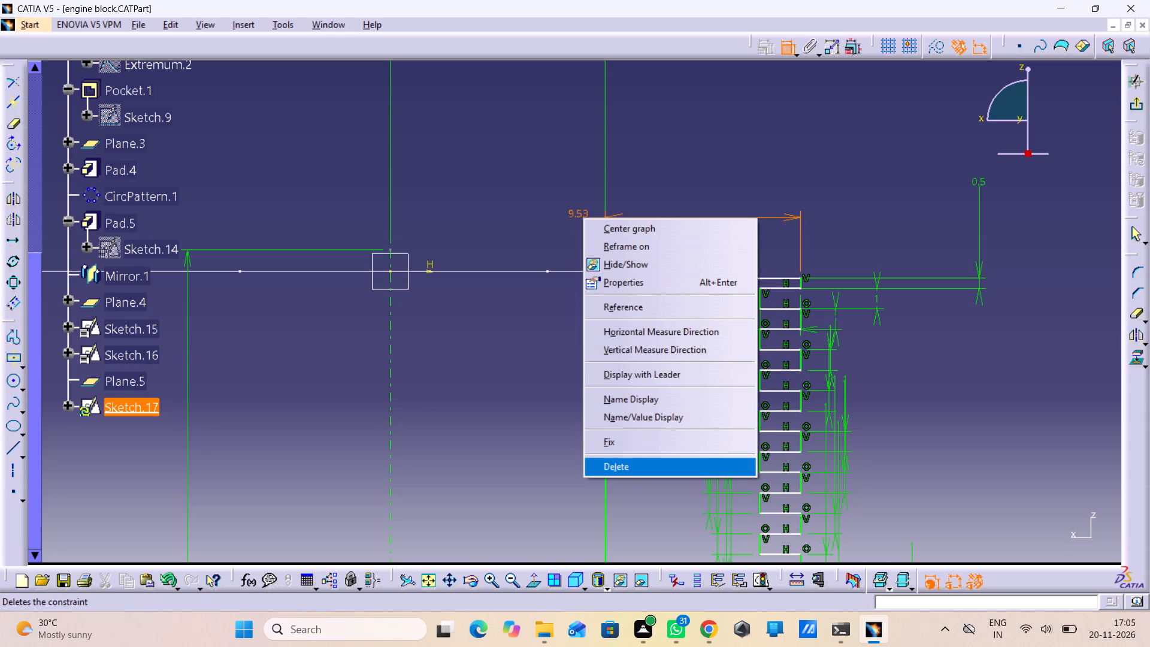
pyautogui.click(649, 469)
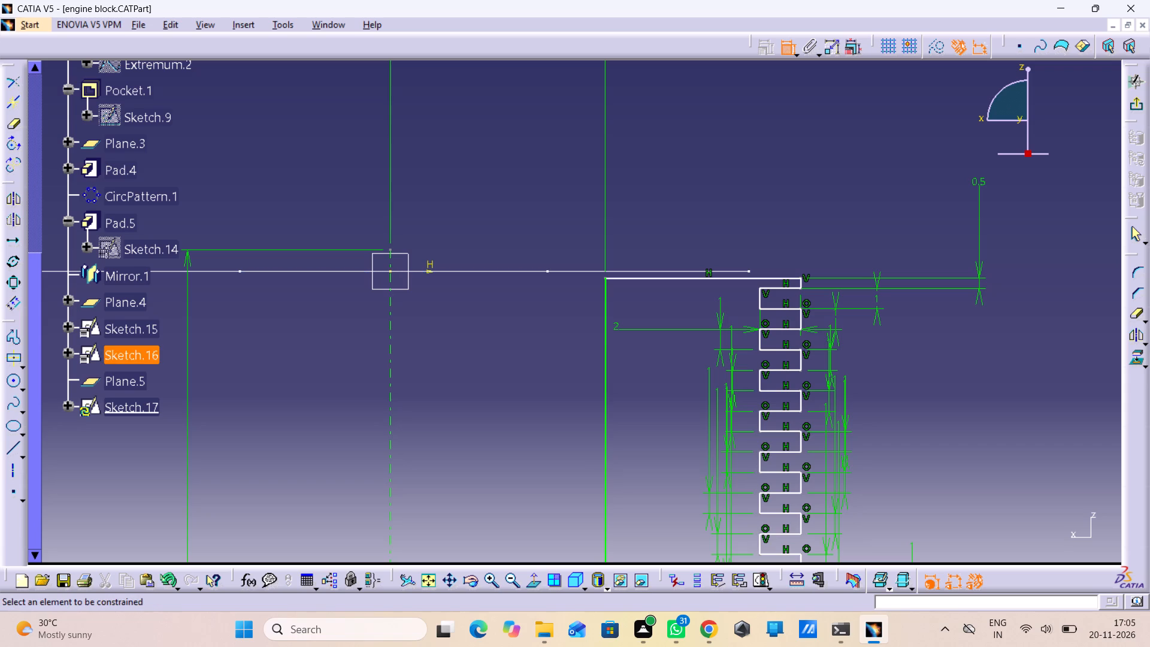
# Constrain the finned profile's top edge coincident with the horizontal line of Sketch.16 at the axis's upper end.
pyautogui.moveTo(431, 276); pyautogui.dragTo(444, 237, button='middle')
pyautogui.rightClick(431, 274)
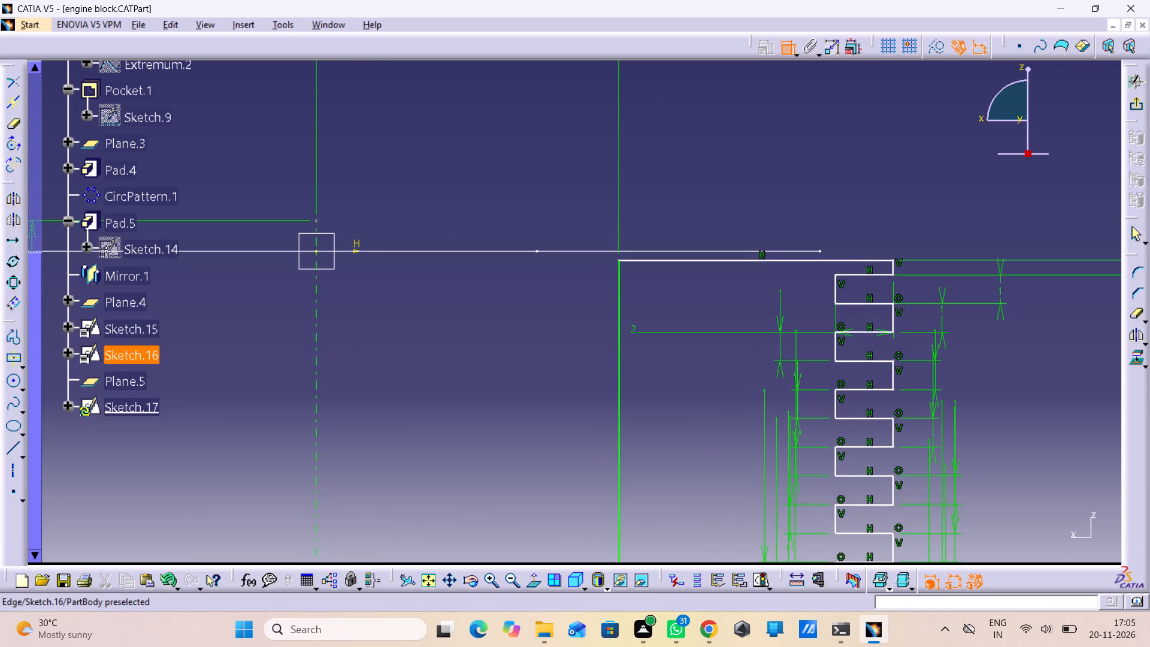
pyautogui.click(353, 256)
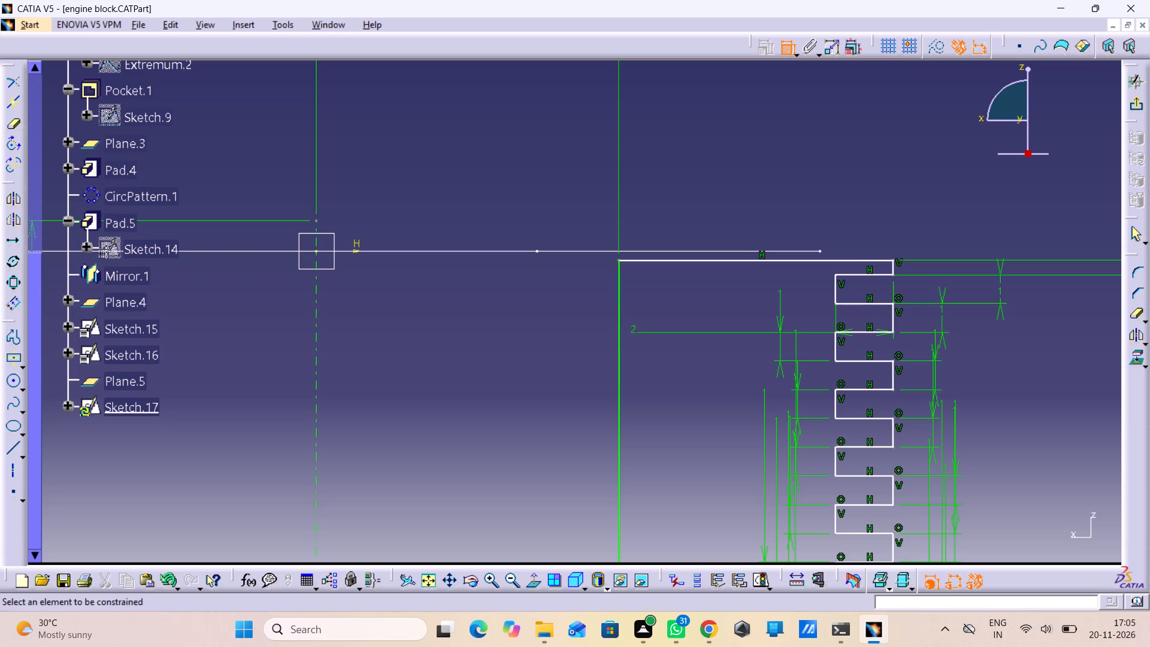
pyautogui.click(356, 245)
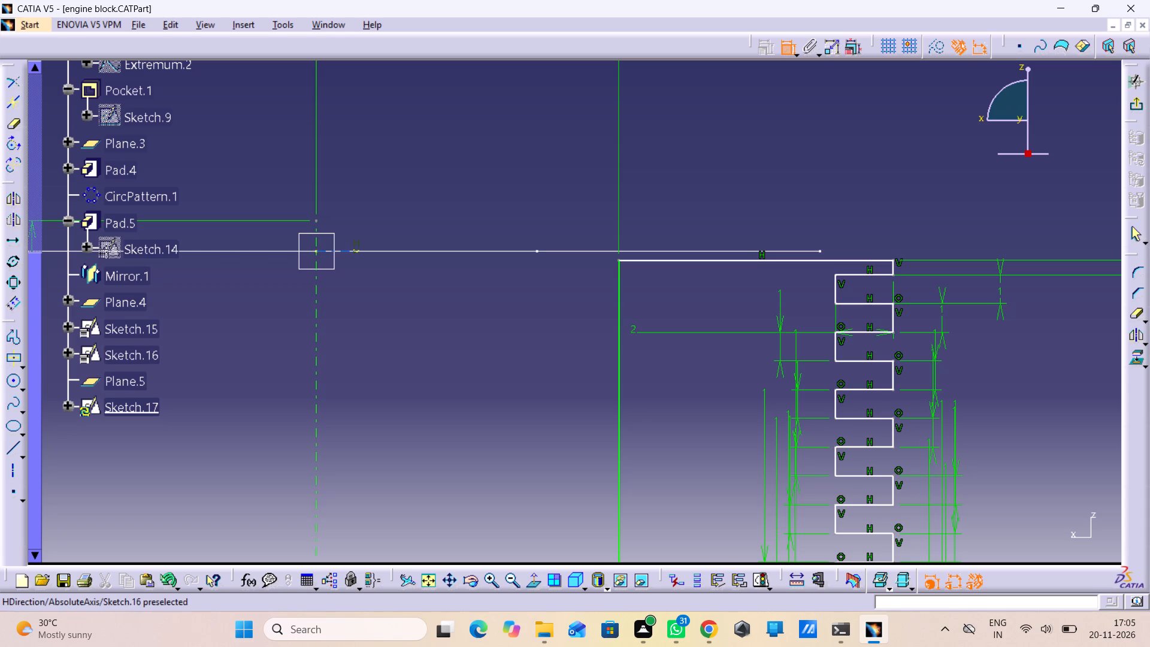
pyautogui.click(360, 244)
pyautogui.tripleClick(360, 244)
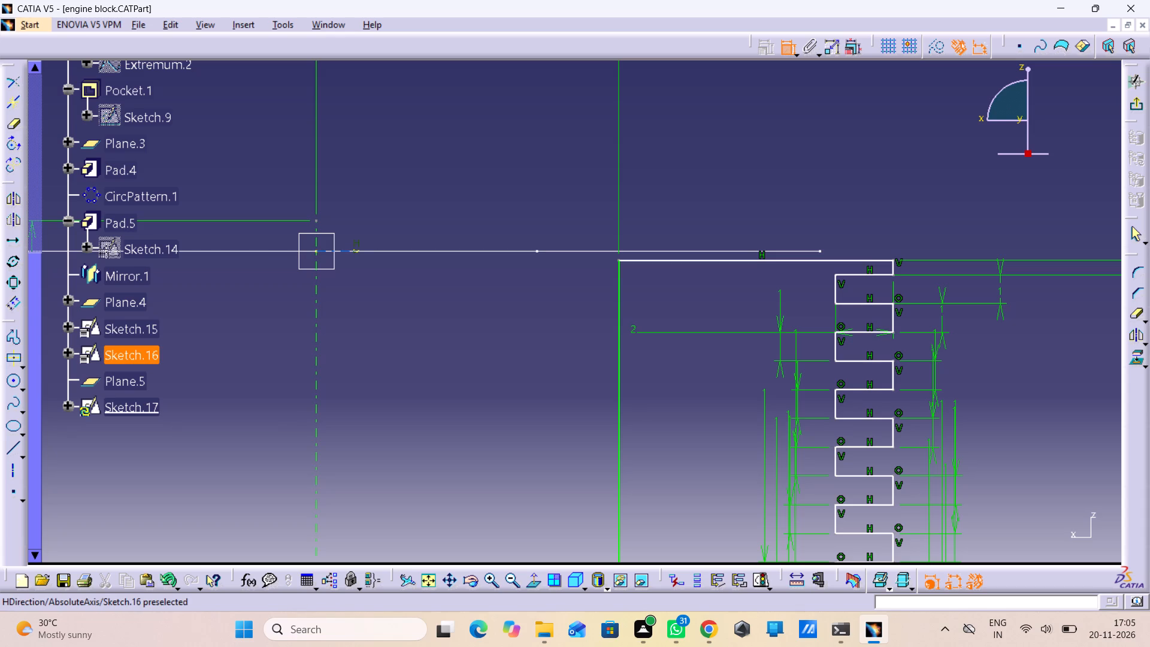
pyautogui.click(359, 246)
pyautogui.click(351, 258)
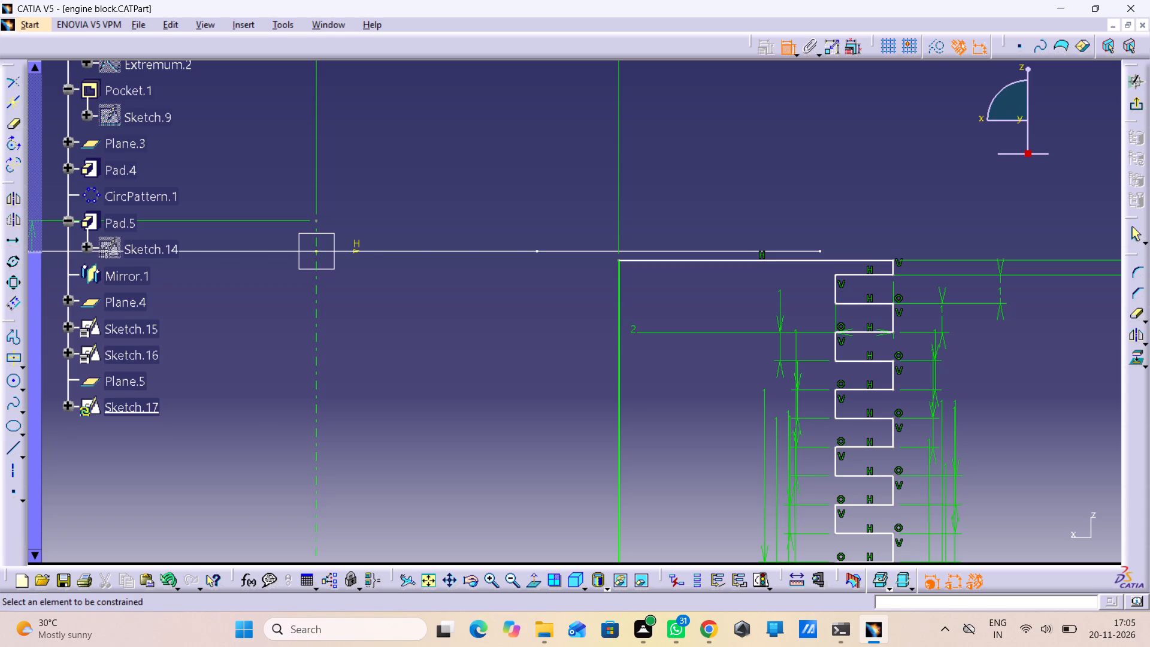
pyautogui.click(408, 247)
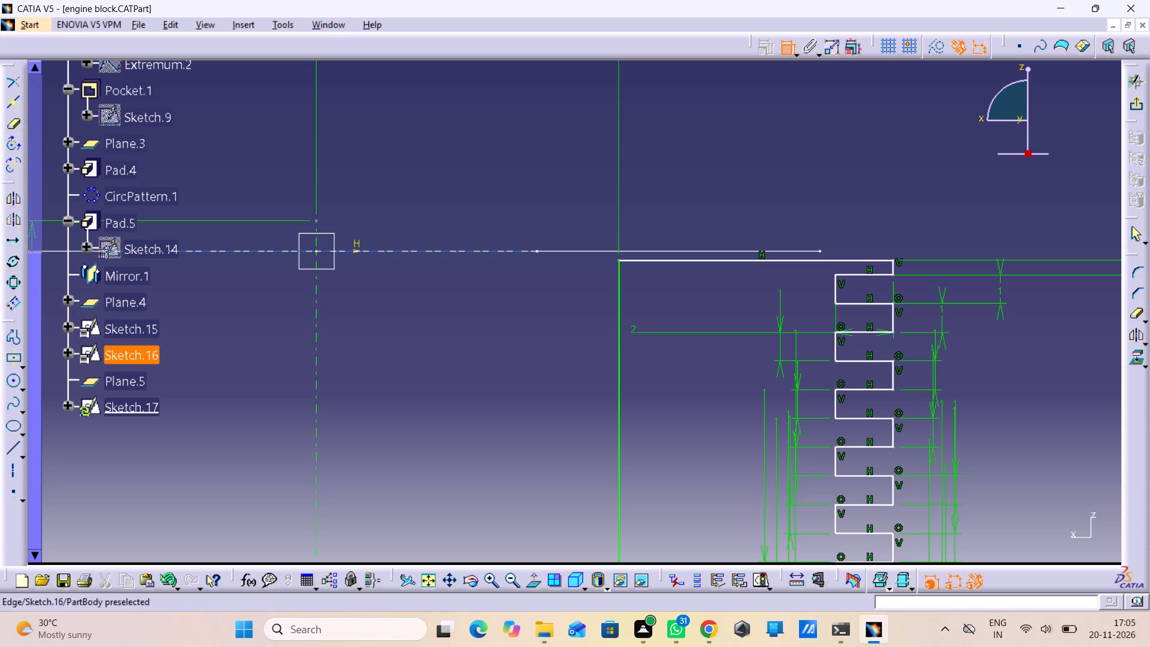
pyautogui.click(401, 249)
pyautogui.click(689, 259)
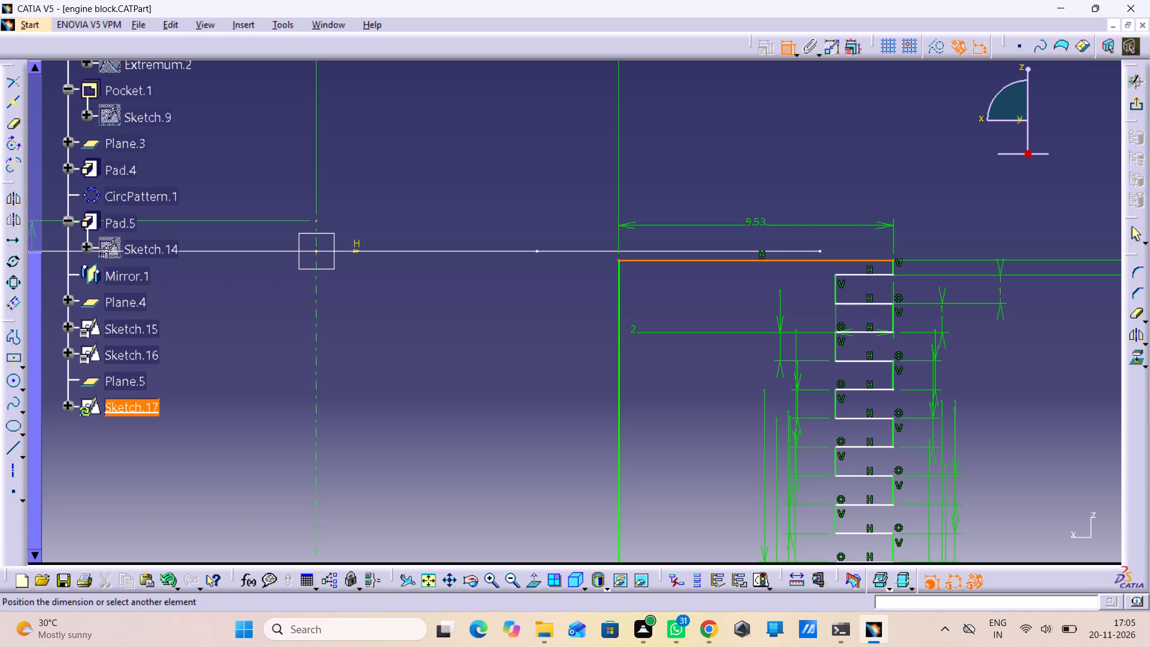
pyautogui.click(519, 254)
pyautogui.rightClick(532, 204)
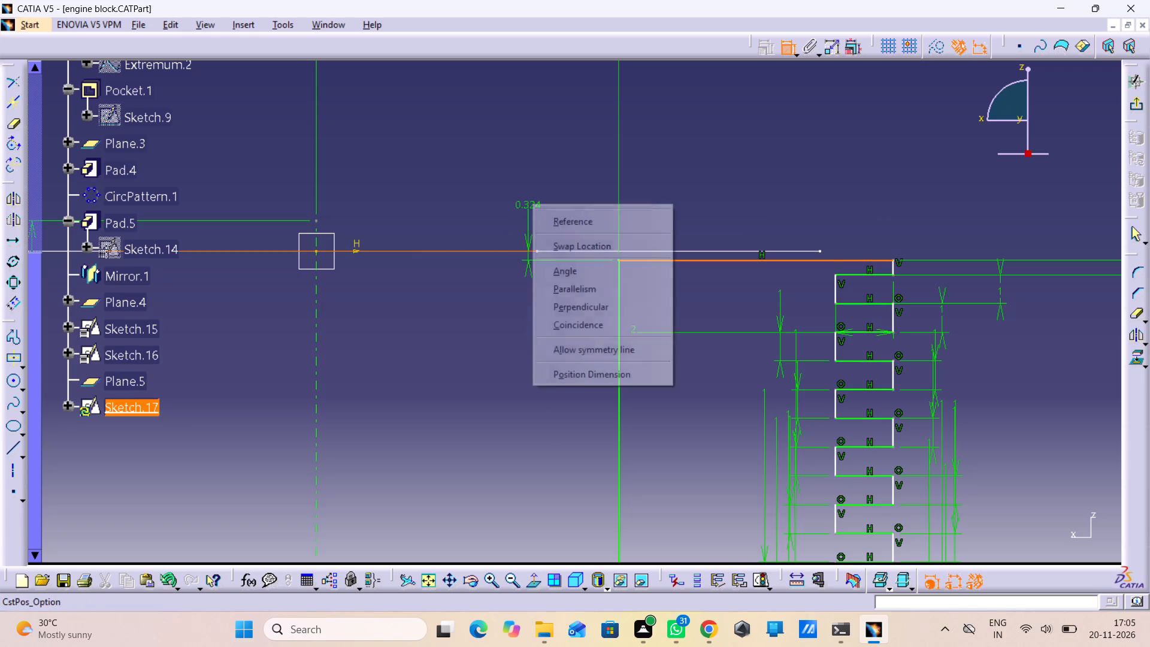
pyautogui.click(590, 322)
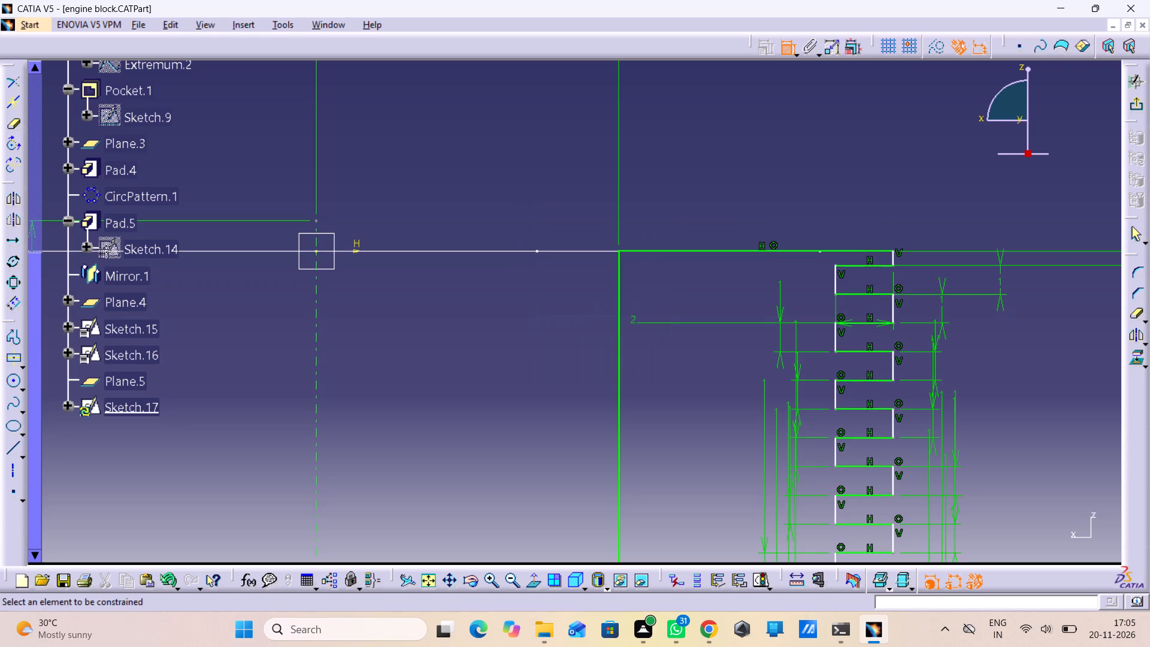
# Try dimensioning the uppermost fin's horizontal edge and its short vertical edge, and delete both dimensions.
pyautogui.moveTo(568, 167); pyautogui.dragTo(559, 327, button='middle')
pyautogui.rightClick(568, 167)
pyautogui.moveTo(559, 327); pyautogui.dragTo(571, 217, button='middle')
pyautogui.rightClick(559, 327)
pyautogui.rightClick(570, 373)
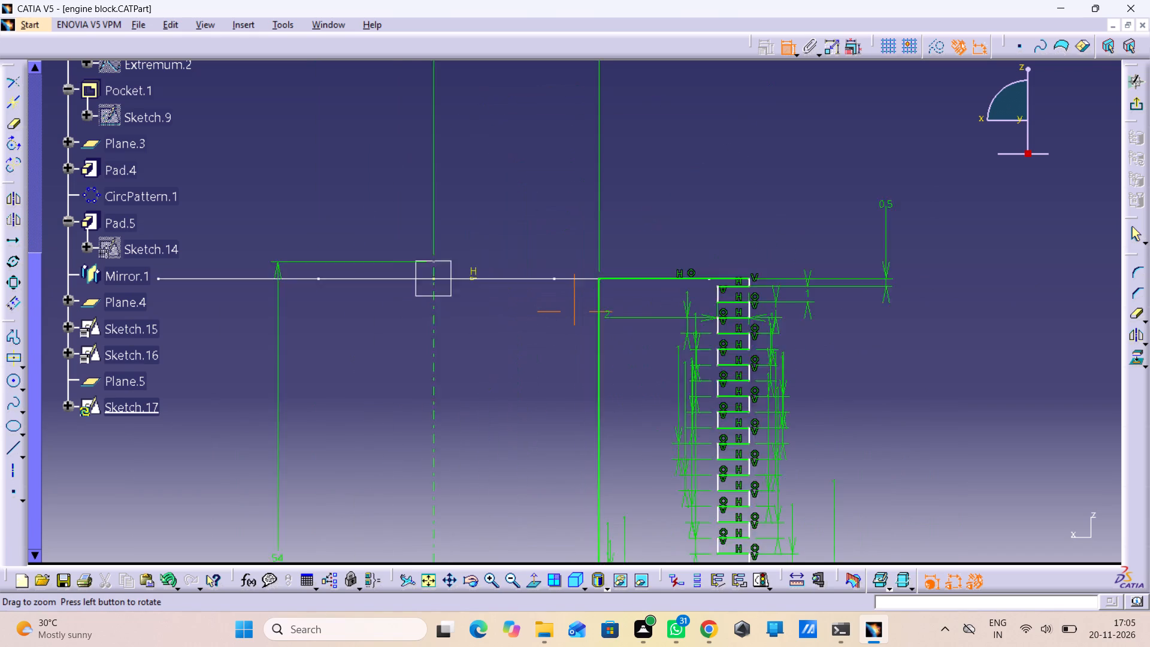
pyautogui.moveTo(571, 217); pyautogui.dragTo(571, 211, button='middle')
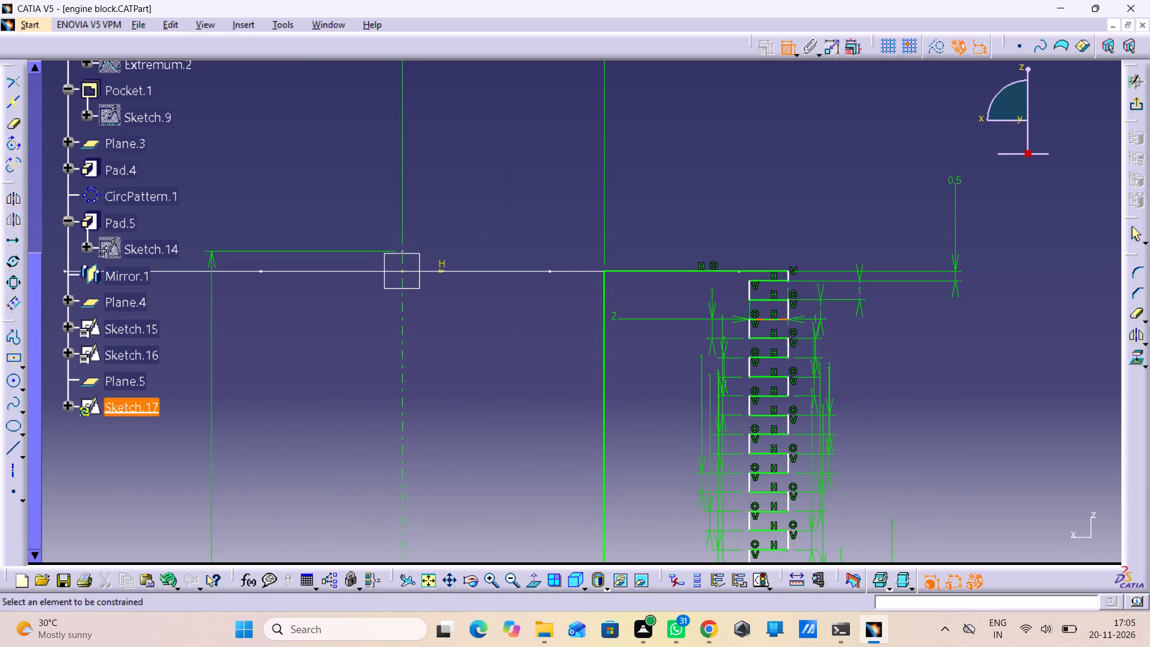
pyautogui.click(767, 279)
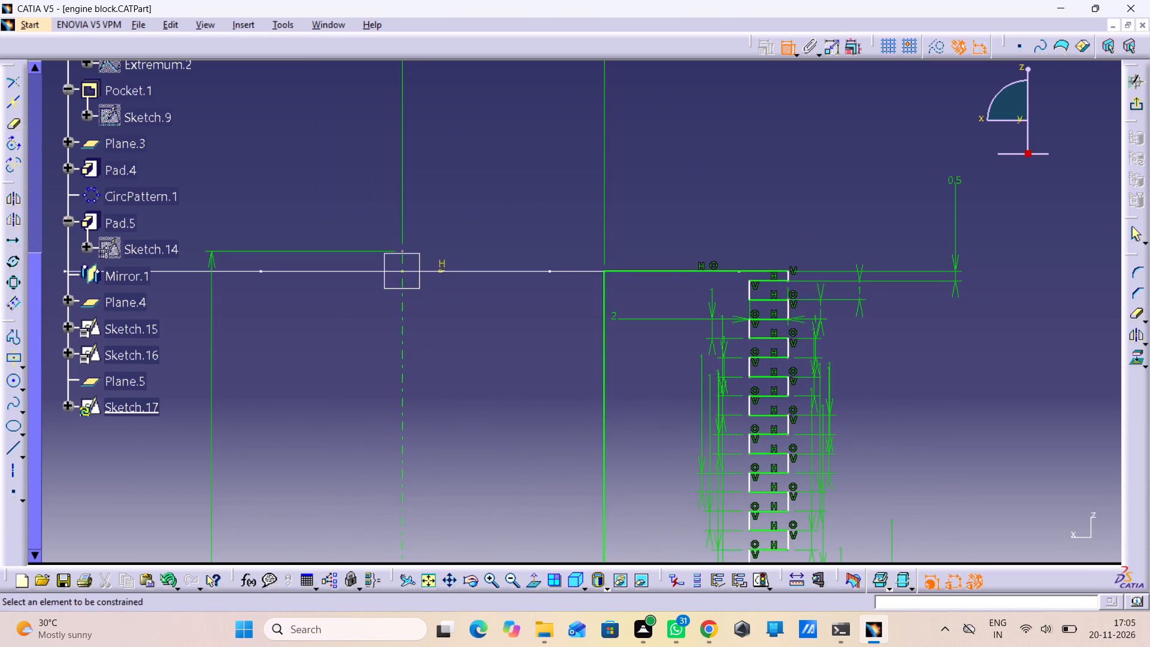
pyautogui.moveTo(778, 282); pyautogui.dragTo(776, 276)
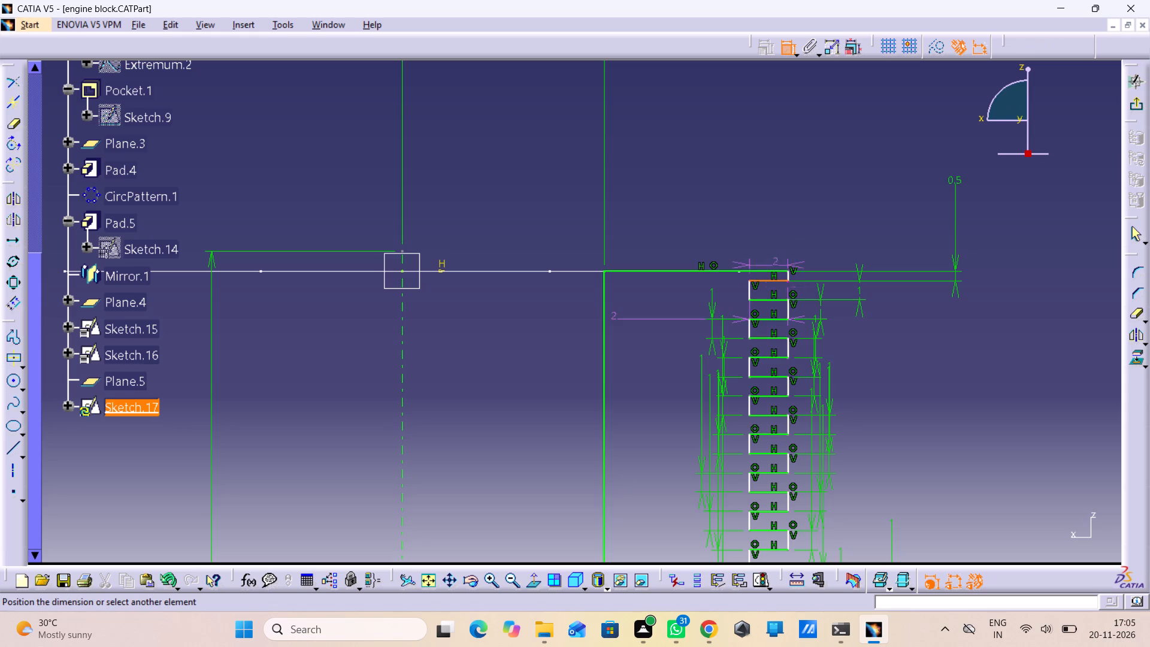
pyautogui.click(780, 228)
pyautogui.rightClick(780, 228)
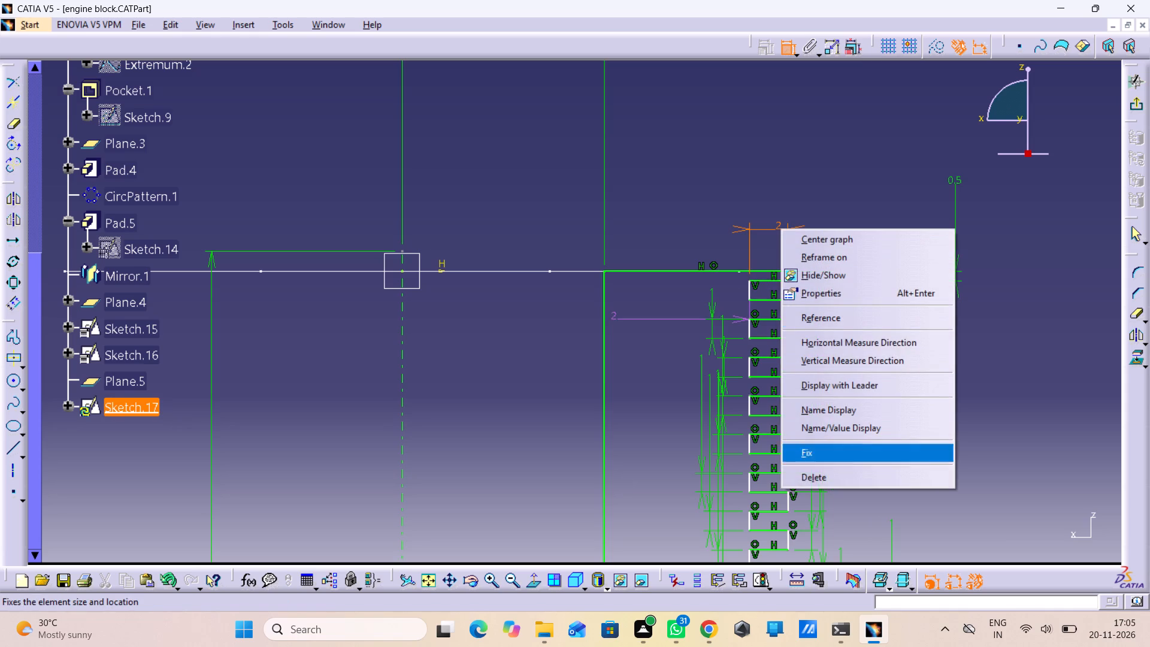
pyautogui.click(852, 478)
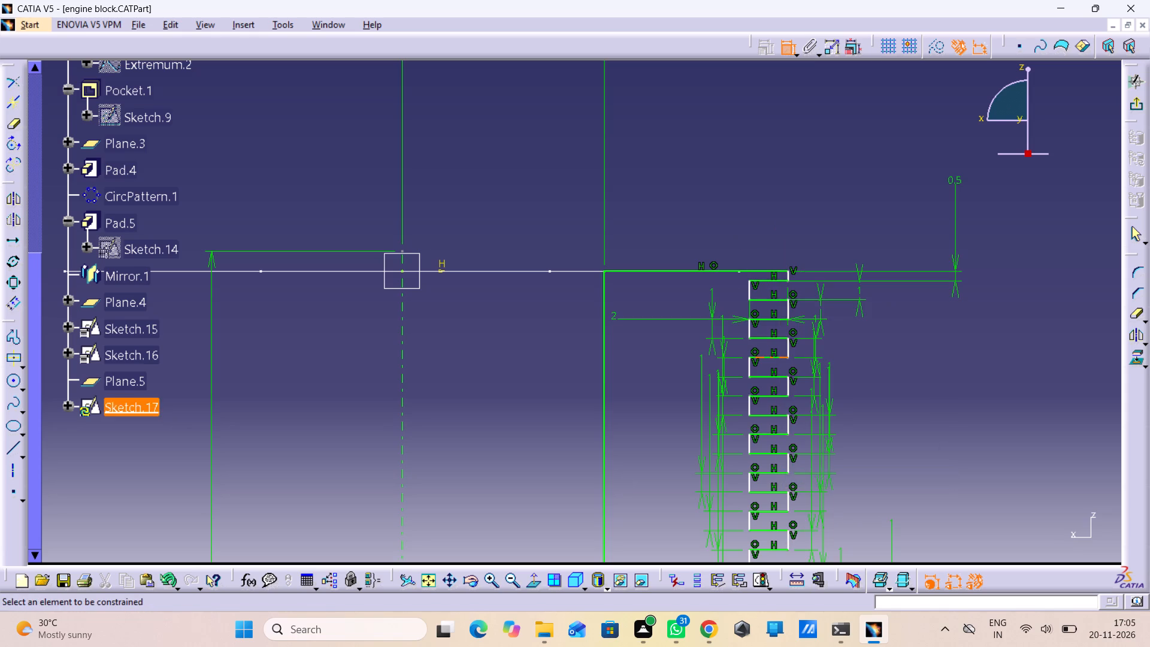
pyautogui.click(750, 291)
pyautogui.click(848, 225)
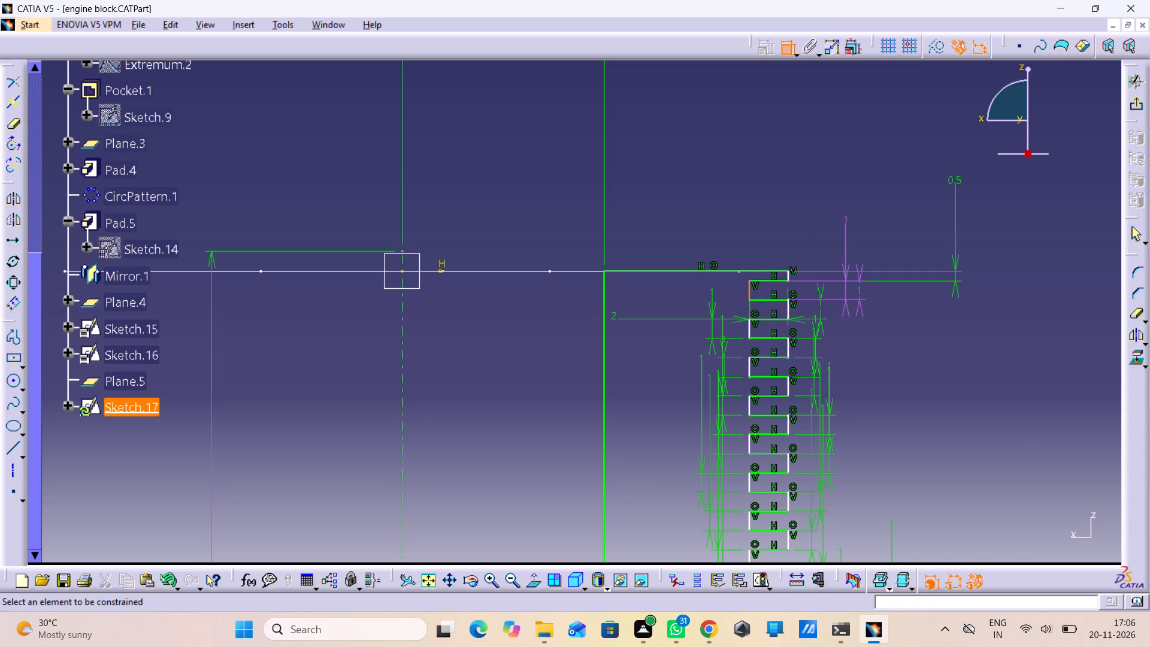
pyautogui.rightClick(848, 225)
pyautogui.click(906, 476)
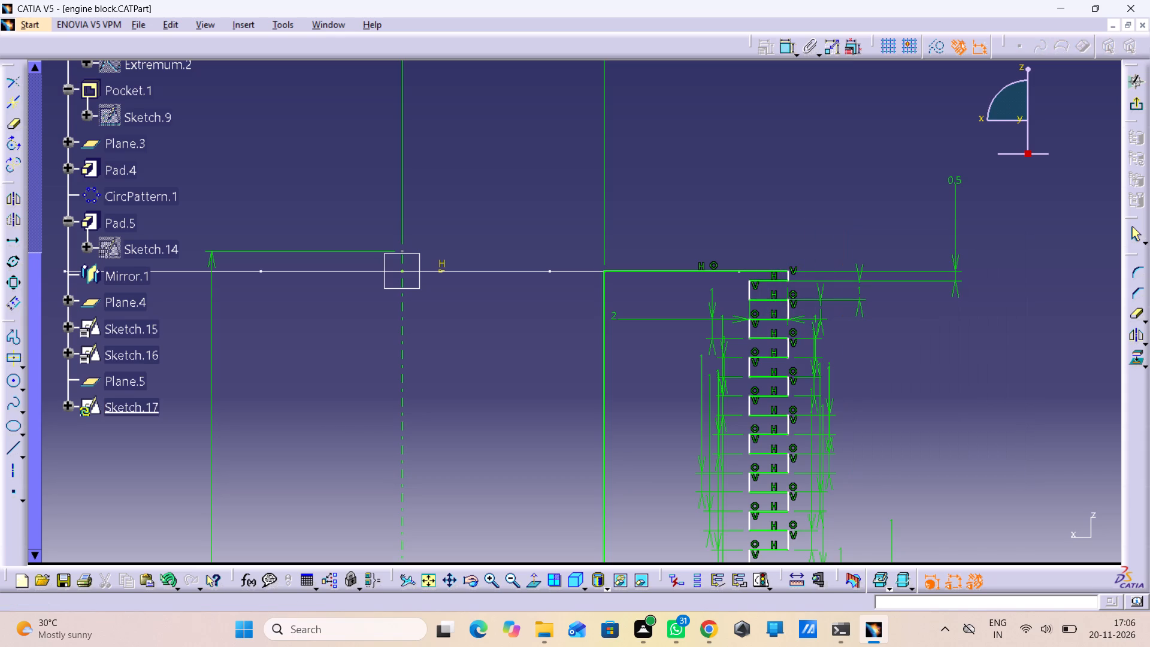
# Dimension the length of the profile's top edge, placing the dimension above it.
pyautogui.click(671, 270)
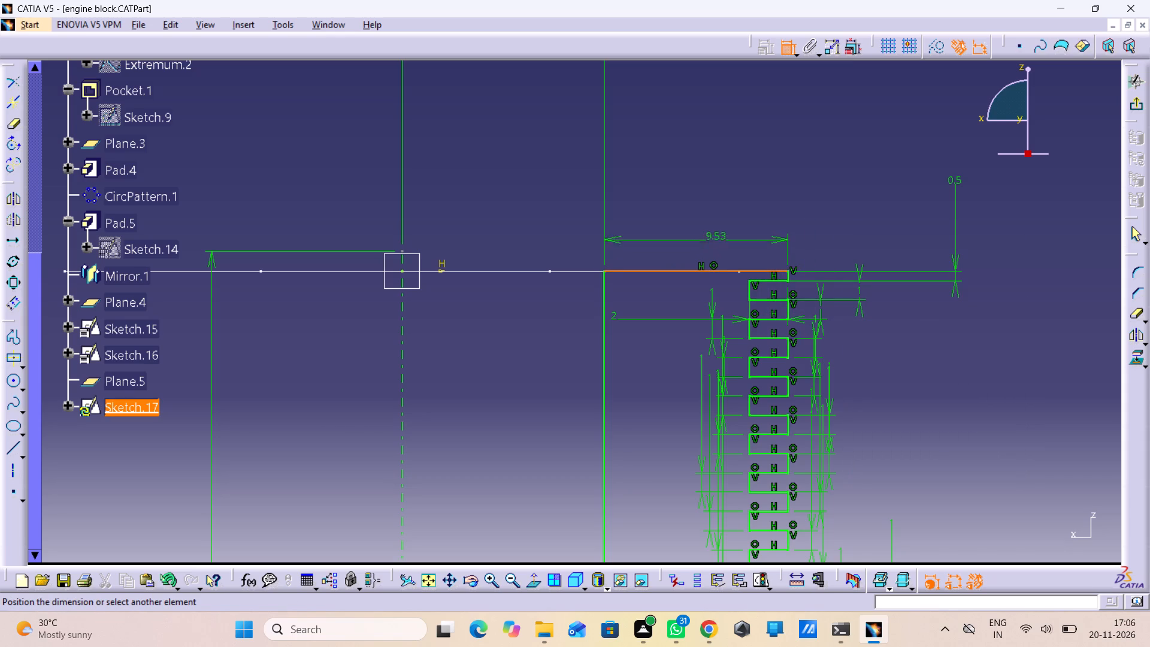
pyautogui.click(731, 215)
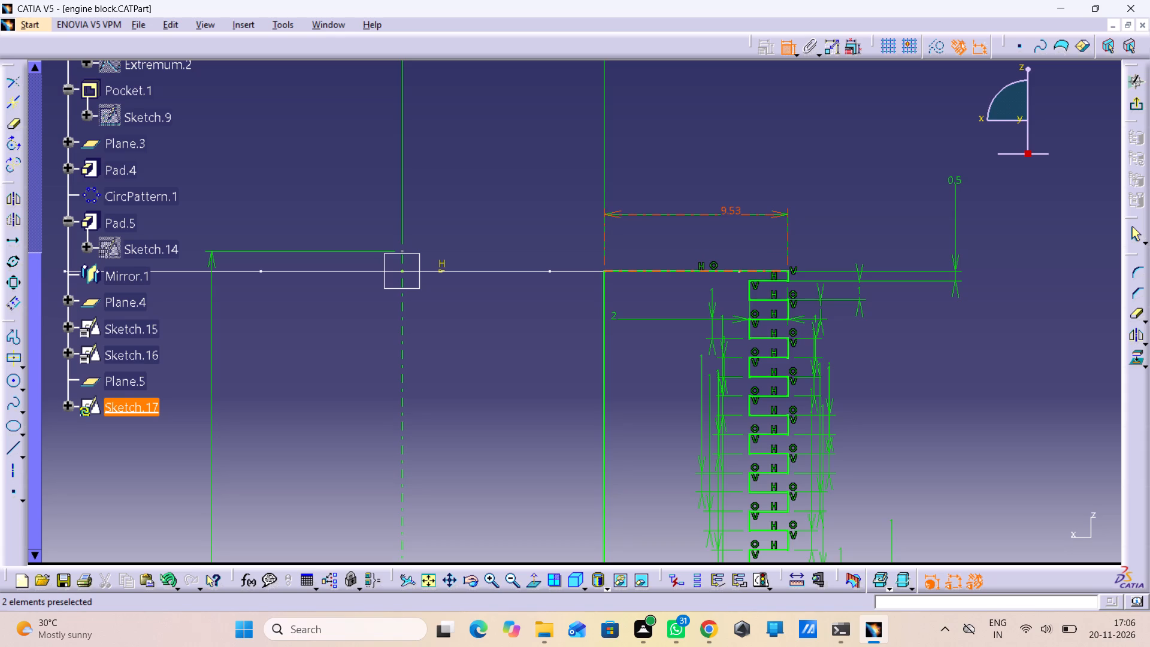
# Set the horizontal distance between the profile's lower outer corner and the cylindrical body's end edge back to 4 mm.
pyautogui.moveTo(816, 174); pyautogui.dragTo(830, 284, button='middle')
pyautogui.rightClick(816, 172)
pyautogui.moveTo(803, 374); pyautogui.dragTo(837, 272, button='middle')
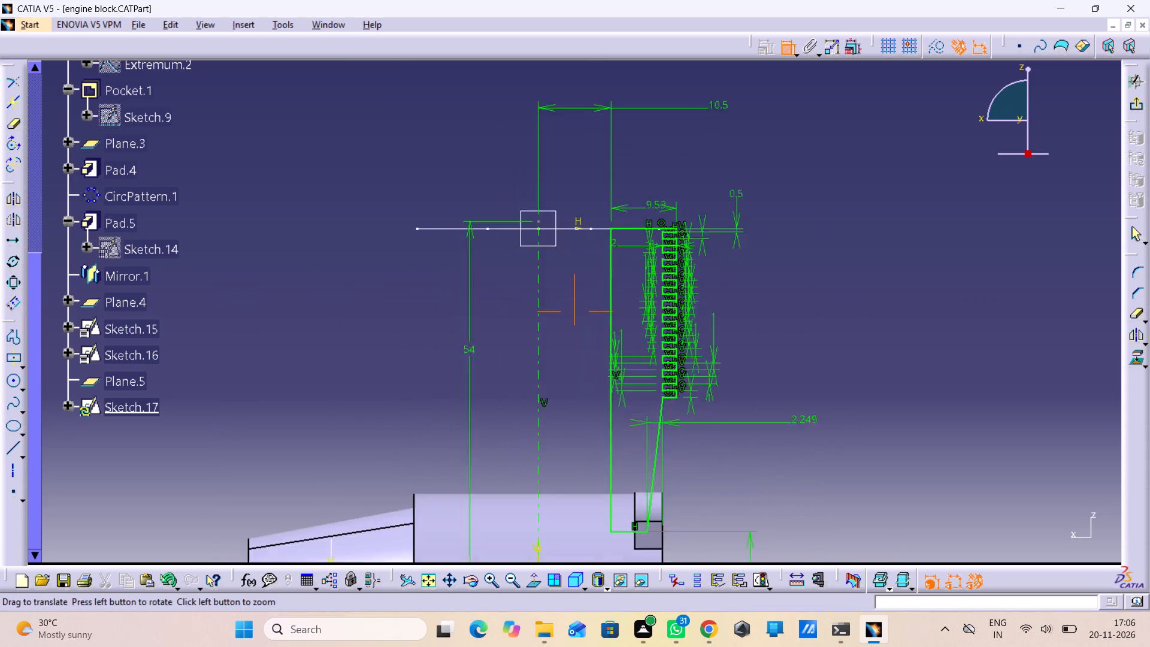
pyautogui.moveTo(837, 272); pyautogui.dragTo(853, 208, button='middle')
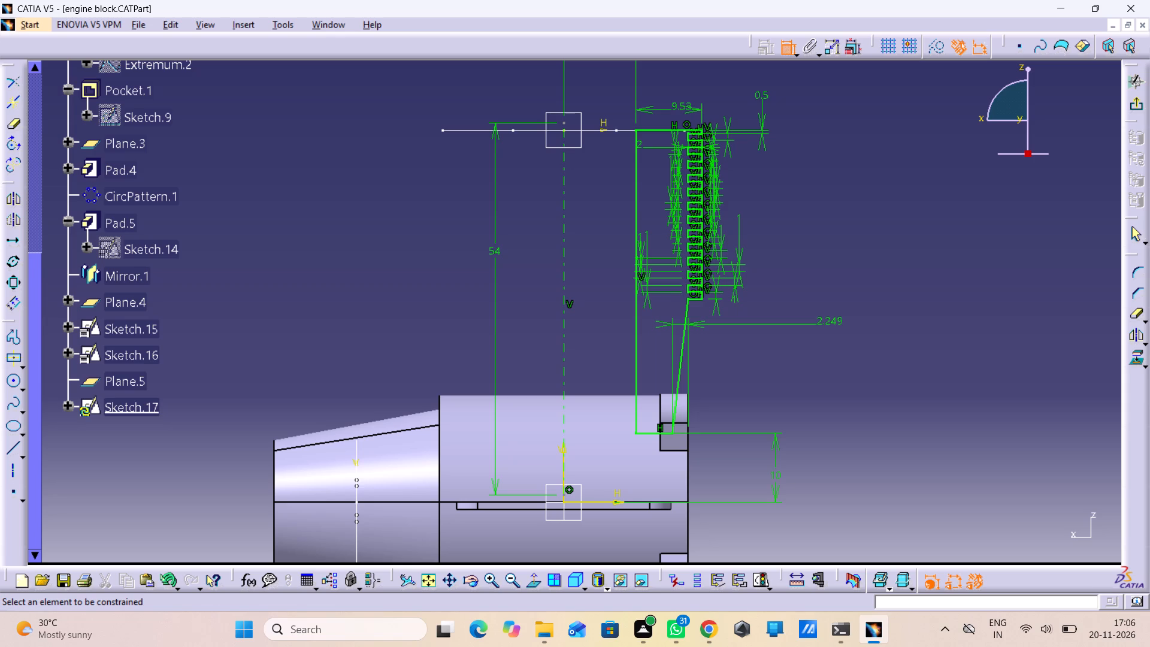
pyautogui.doubleClick(827, 322)
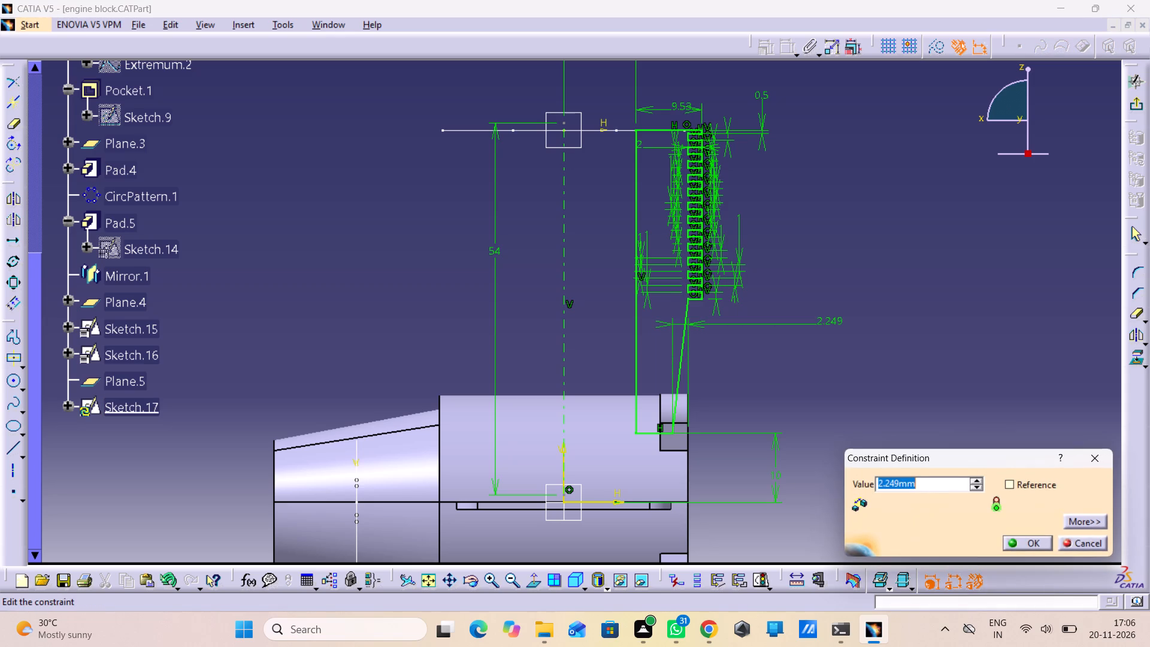
pyautogui.press('4')
pyautogui.press('Return')
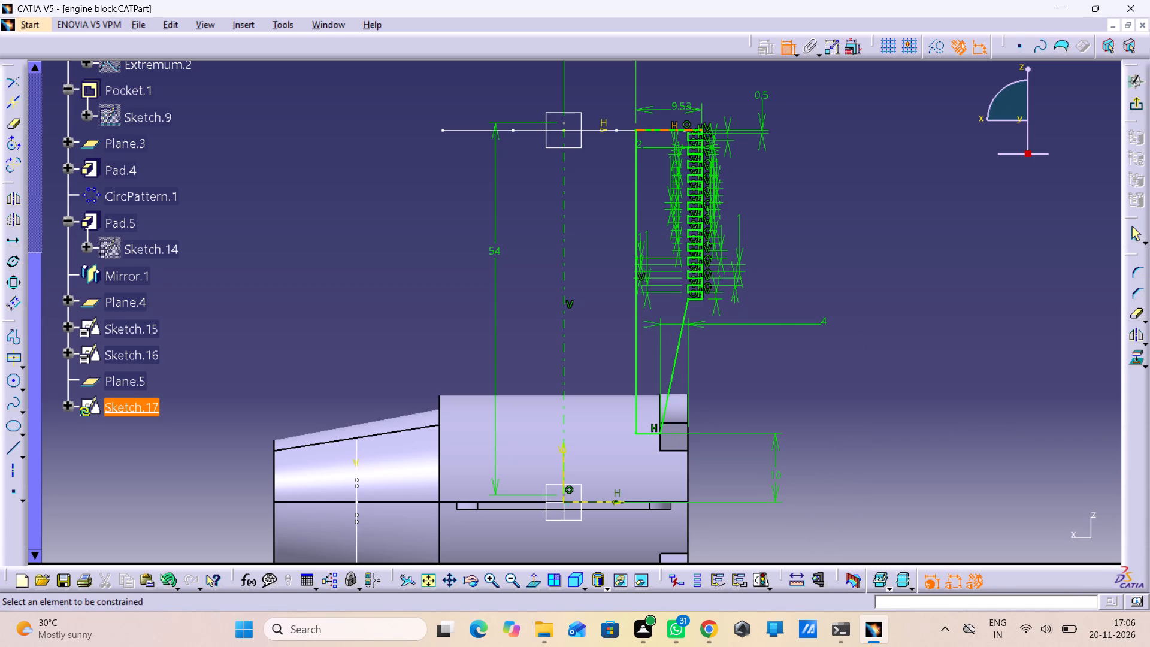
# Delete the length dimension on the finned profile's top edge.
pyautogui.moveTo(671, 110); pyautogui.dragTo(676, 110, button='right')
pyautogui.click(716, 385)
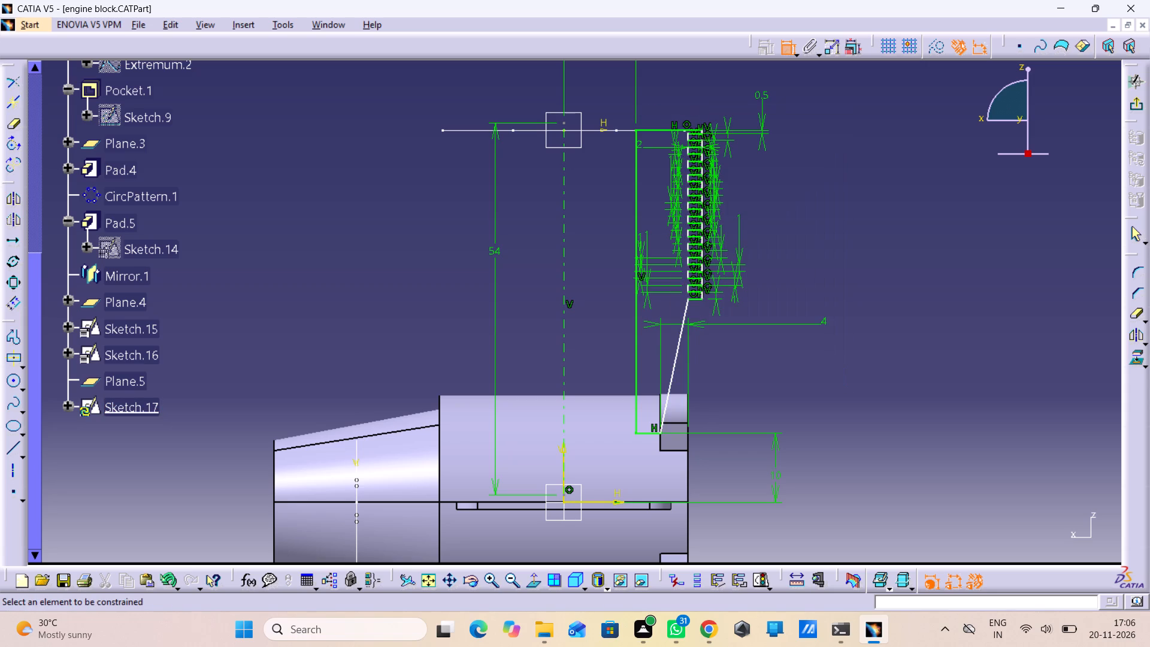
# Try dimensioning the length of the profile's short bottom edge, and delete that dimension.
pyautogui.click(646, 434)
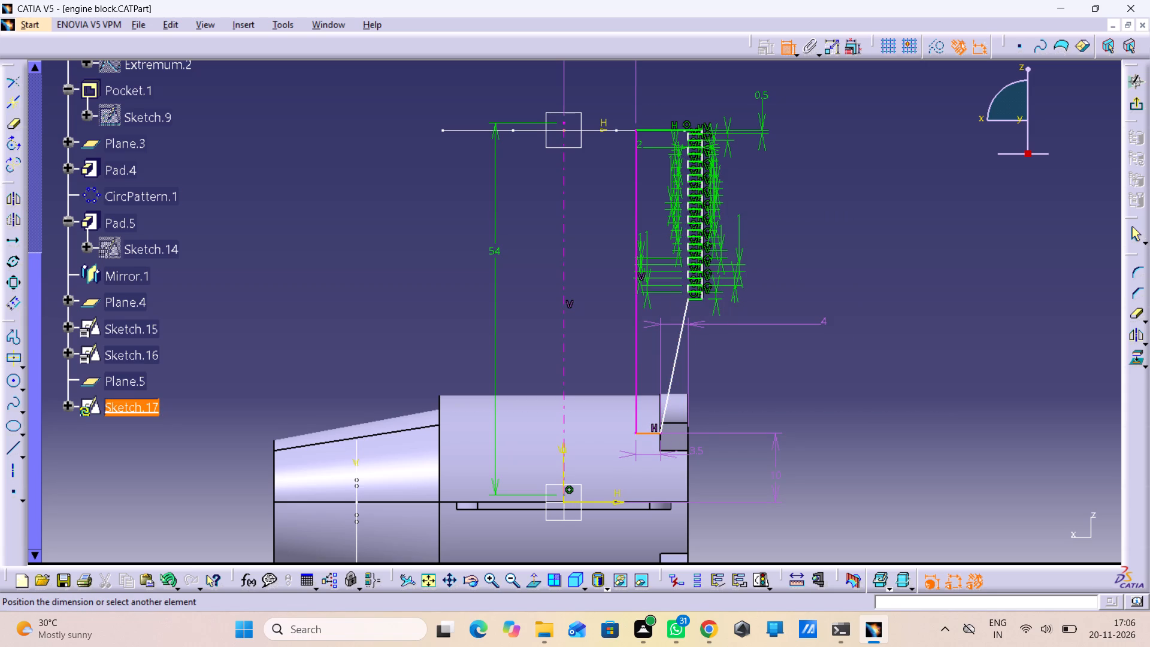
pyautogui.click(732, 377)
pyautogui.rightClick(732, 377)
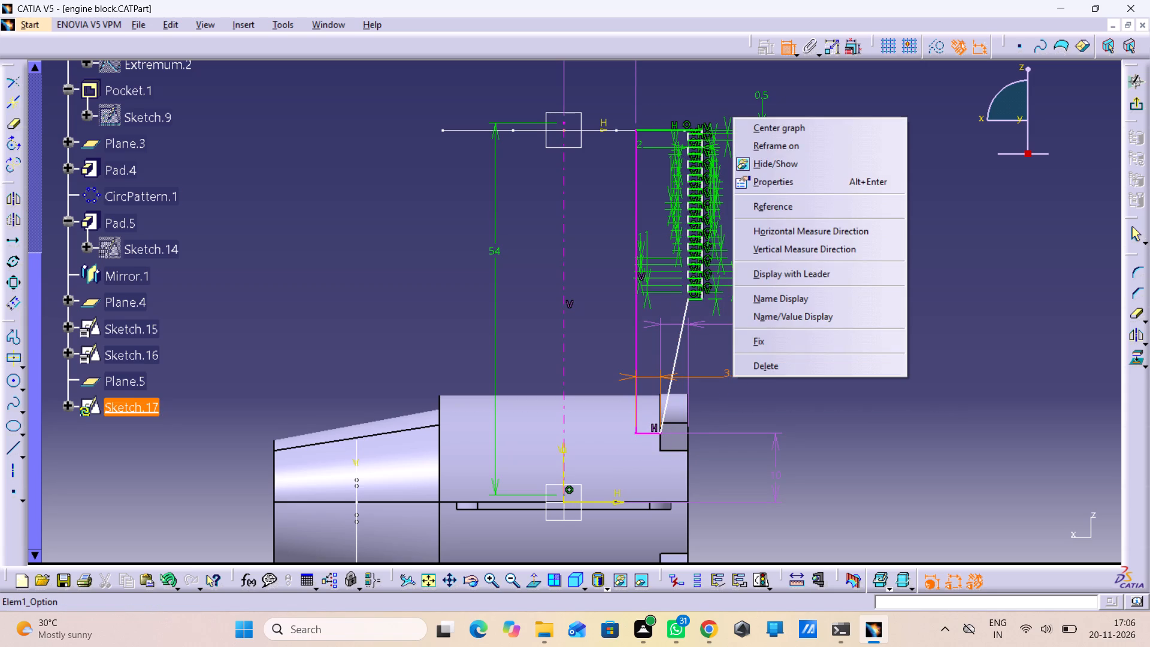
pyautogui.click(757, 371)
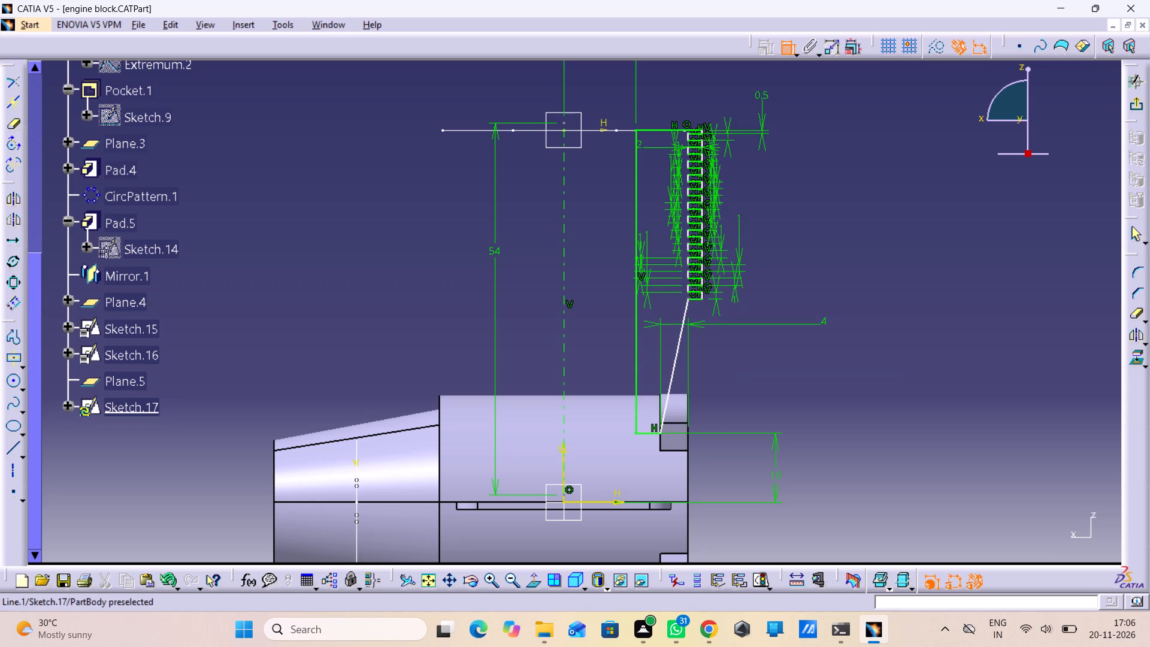
# Dimension the finned profile's top edge above it, set its length to 7 mm, and exit the sketch.
pyautogui.click(653, 131)
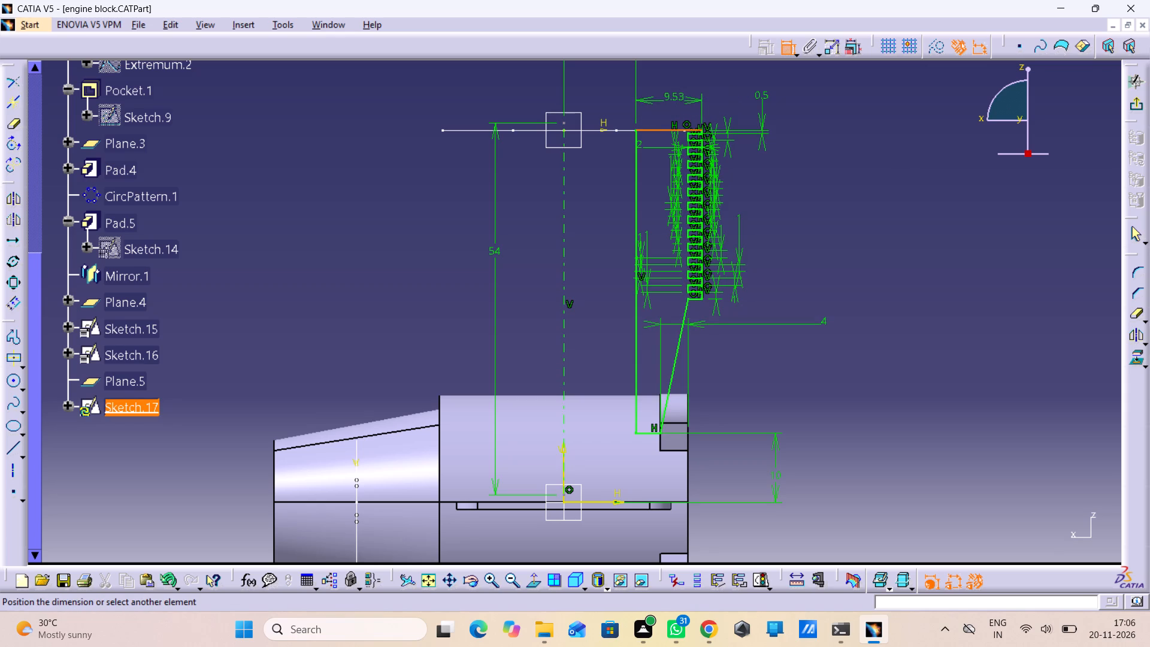
pyautogui.click(674, 104)
pyautogui.moveTo(830, 210); pyautogui.dragTo(858, 293, button='middle')
pyautogui.rightClick(841, 221)
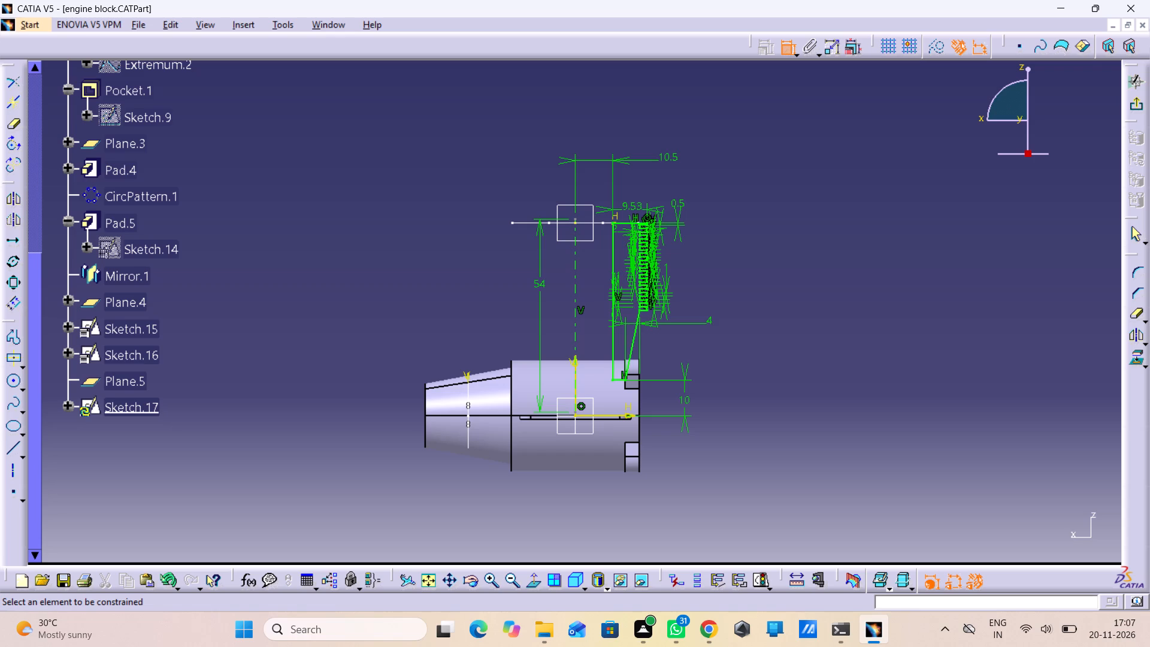
pyautogui.doubleClick(623, 208)
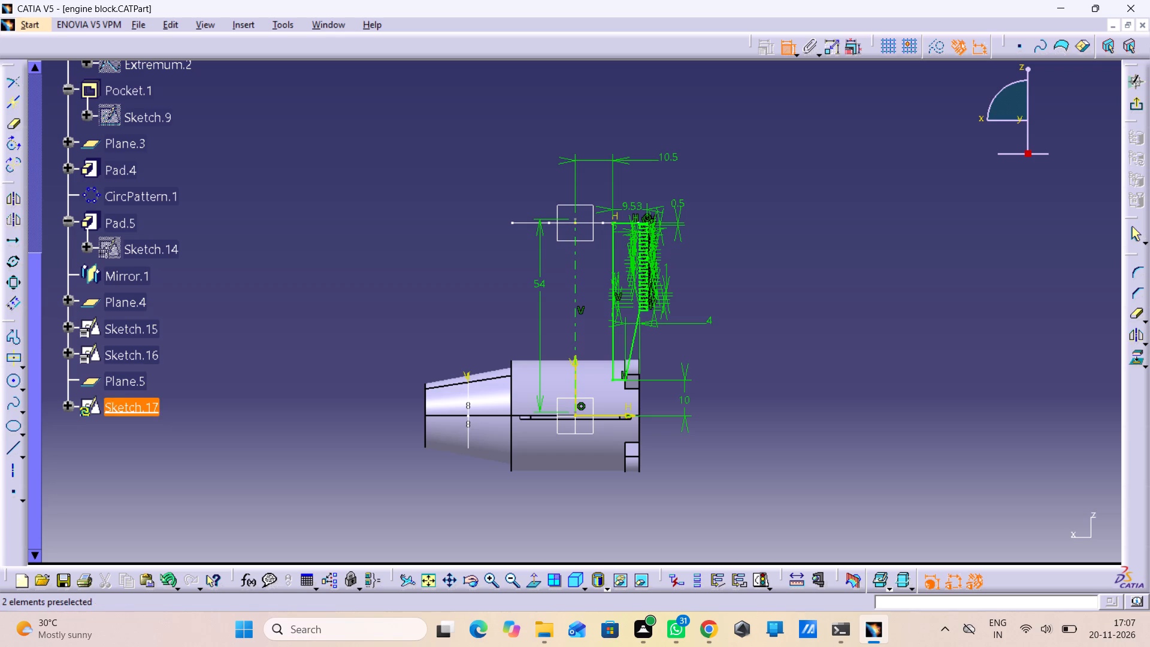
pyautogui.press('7')
pyautogui.press('Return')
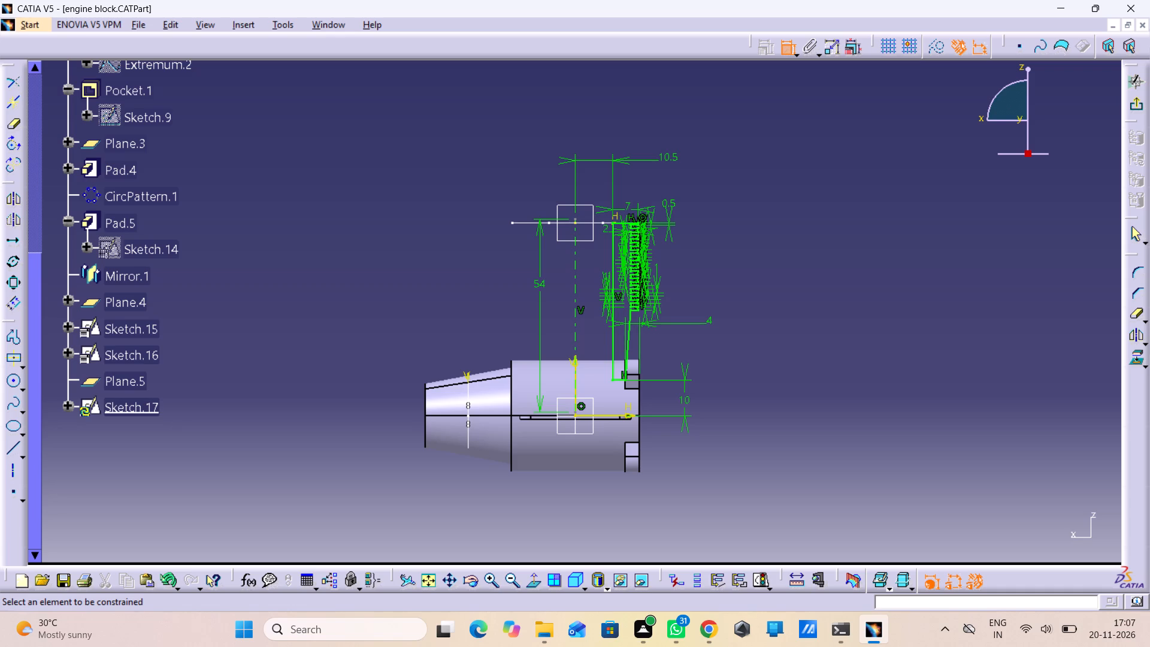
pyautogui.click(1136, 104)
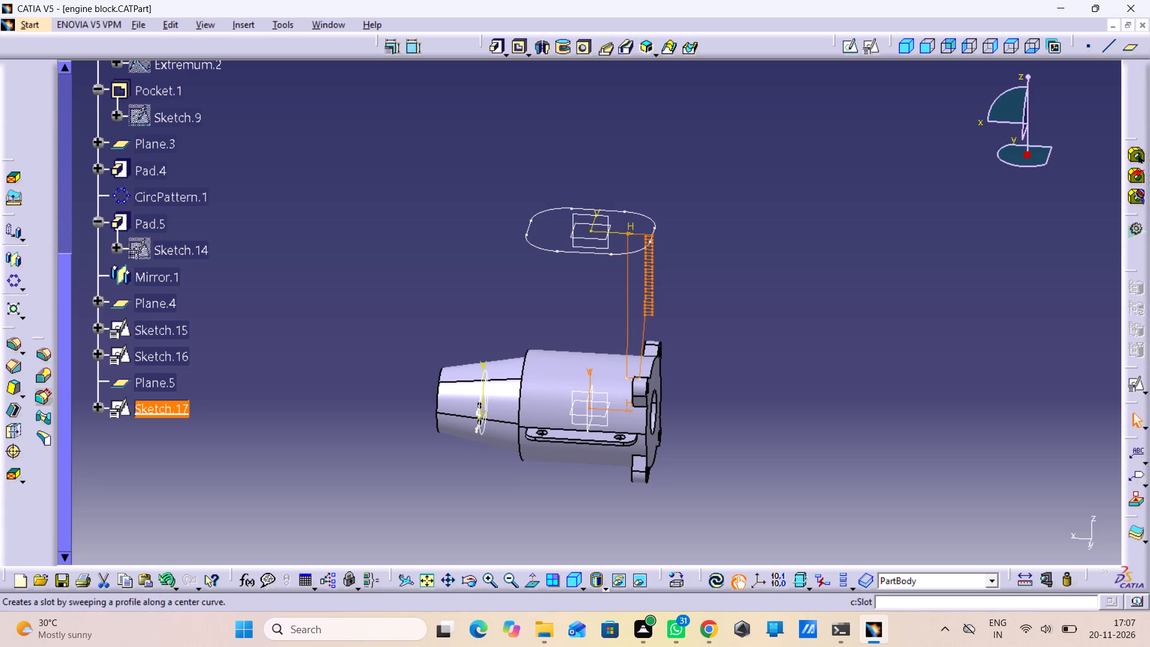
# Create a rib with Sketch.17 as the profile and Sketch.16 as the center curve, using the Keep angle profile control.
pyautogui.click(605, 55)
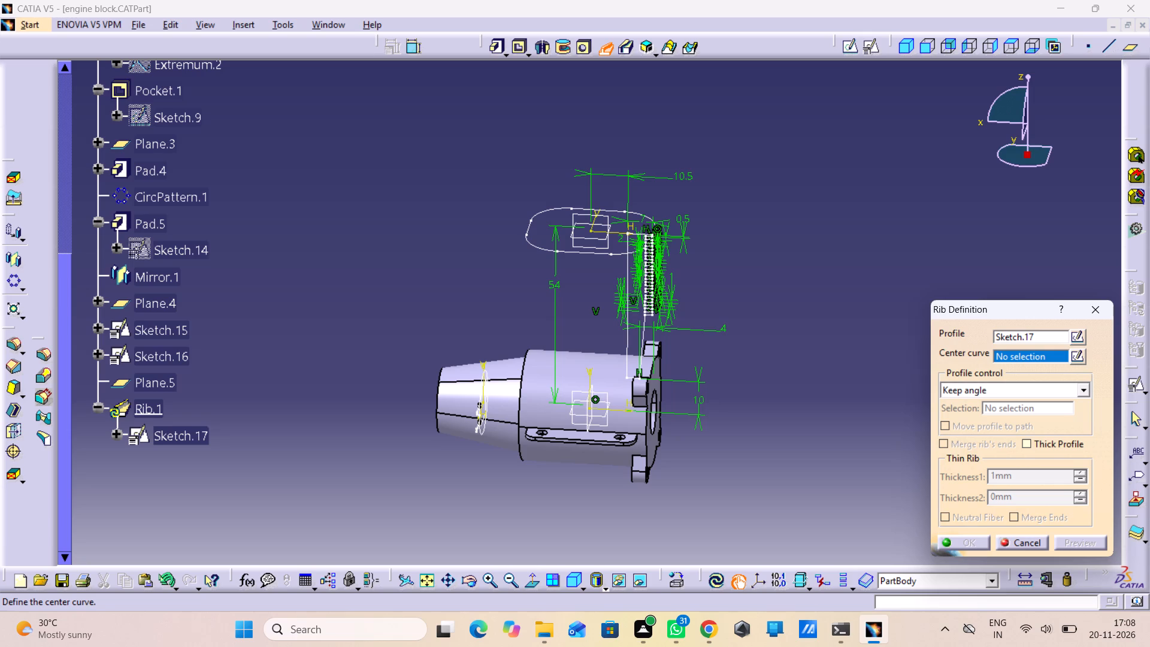
pyautogui.click(576, 255)
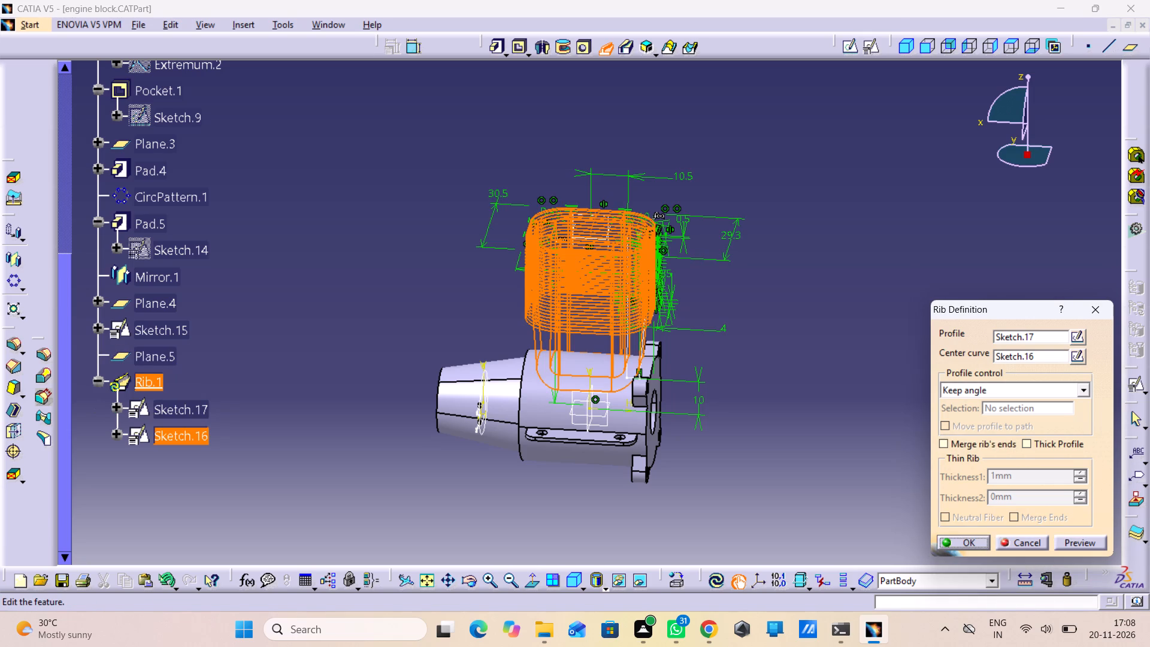
pyautogui.click(1082, 548)
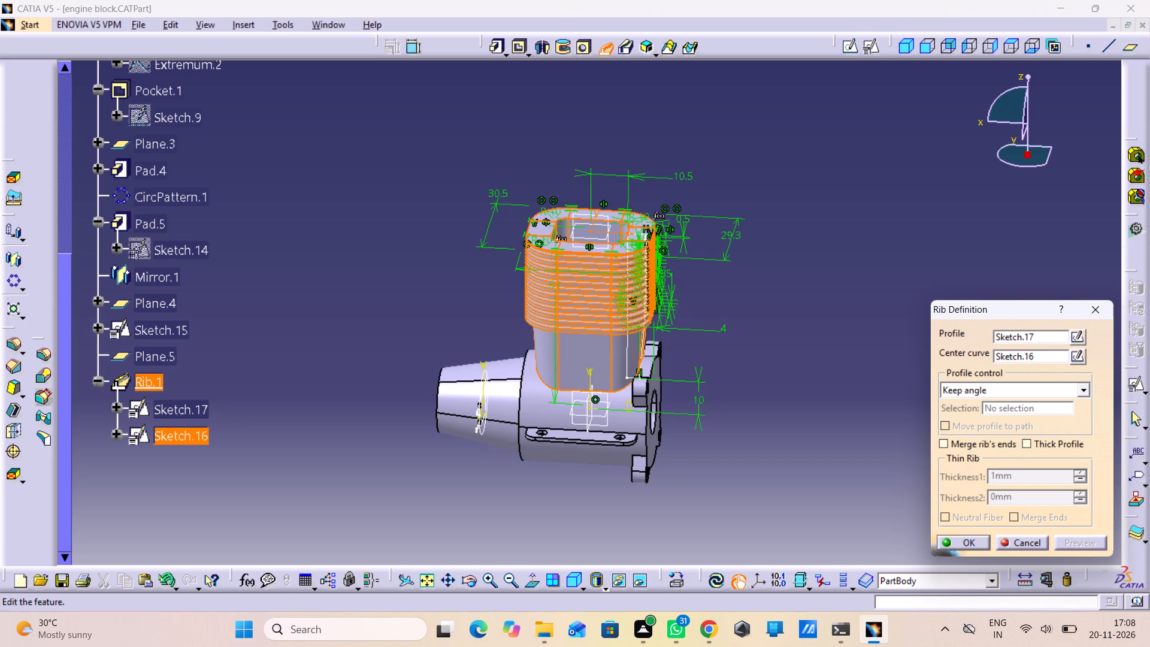
pyautogui.click(958, 545)
pyautogui.click(892, 519)
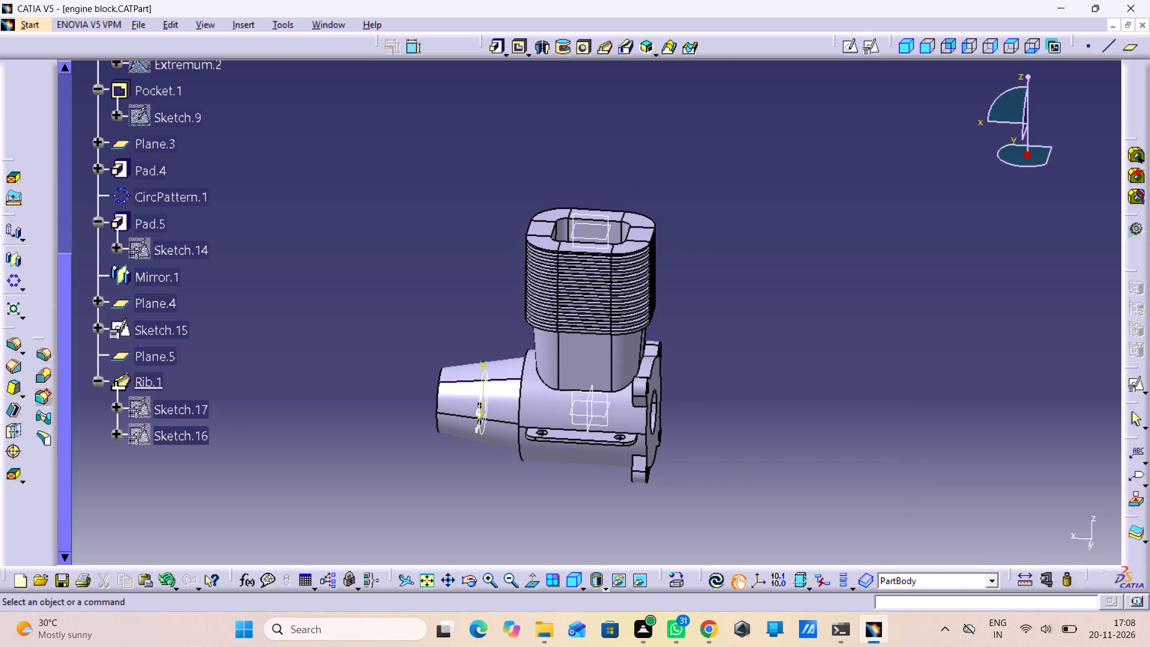
# Examine the finned cylinder rib and its junction with the cylindrical body from several sides.
pyautogui.moveTo(769, 518); pyautogui.dragTo(565, 422, button='middle')
pyautogui.moveTo(769, 518); pyautogui.dragTo(565, 422, button='right')
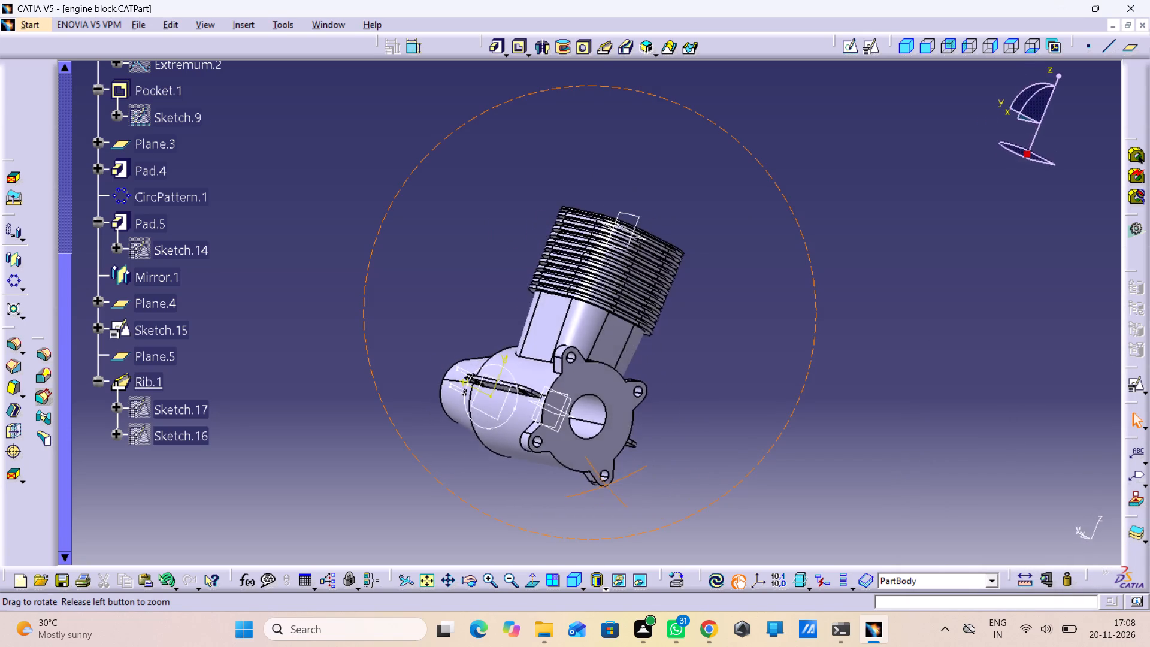
pyautogui.moveTo(565, 422); pyautogui.dragTo(794, 502, button='middle')
pyautogui.moveTo(565, 422); pyautogui.dragTo(794, 502, button='right')
pyautogui.middleClick(794, 502)
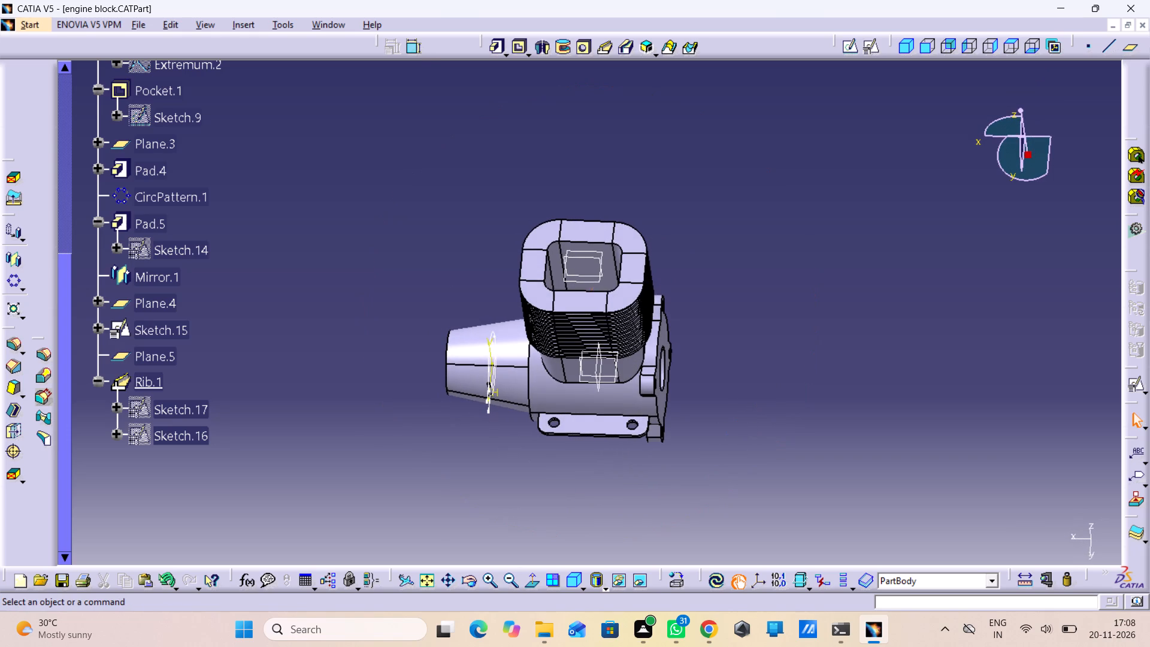
pyautogui.moveTo(794, 502); pyautogui.dragTo(795, 503, button='right')
pyautogui.moveTo(796, 504); pyautogui.dragTo(1115, 646, button='middle')
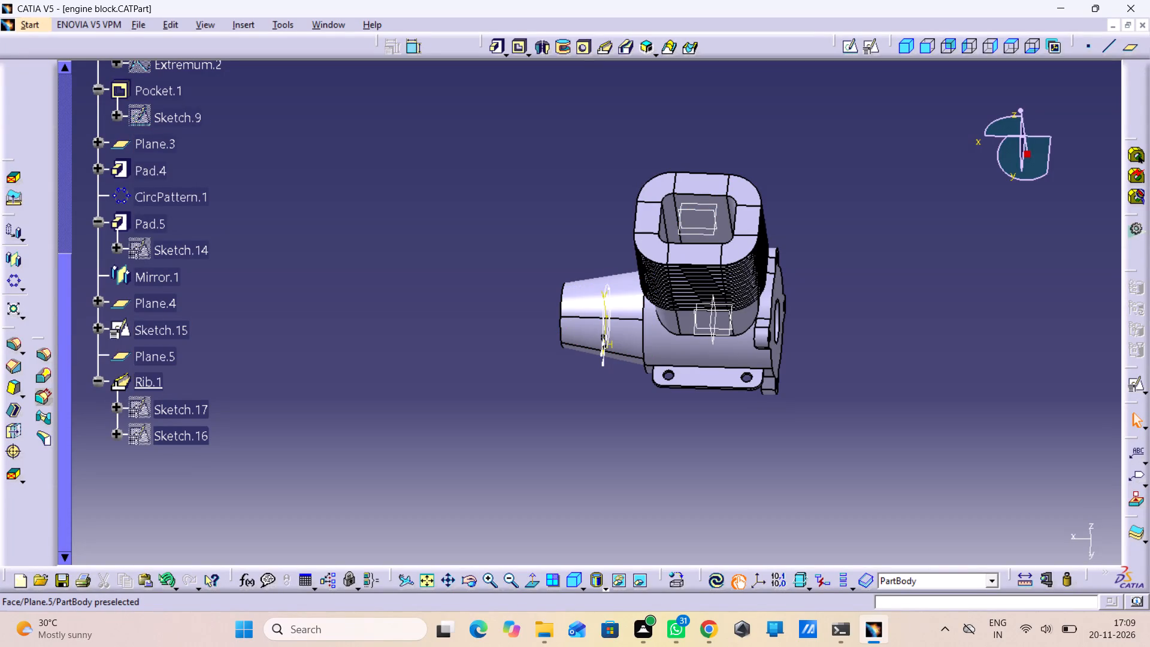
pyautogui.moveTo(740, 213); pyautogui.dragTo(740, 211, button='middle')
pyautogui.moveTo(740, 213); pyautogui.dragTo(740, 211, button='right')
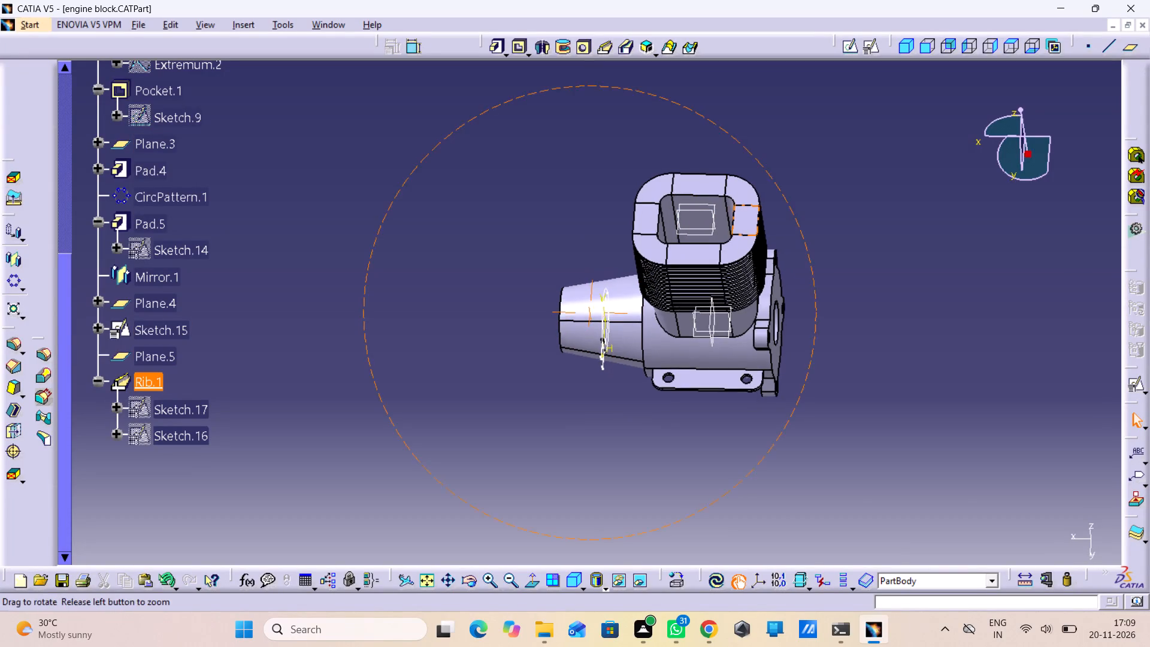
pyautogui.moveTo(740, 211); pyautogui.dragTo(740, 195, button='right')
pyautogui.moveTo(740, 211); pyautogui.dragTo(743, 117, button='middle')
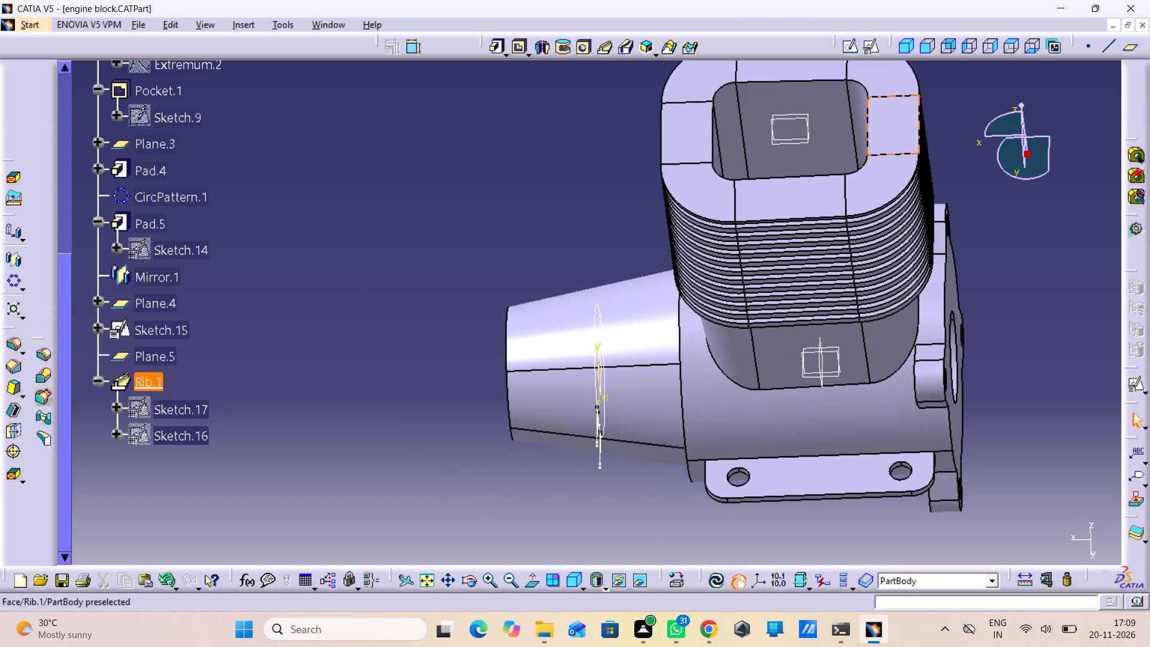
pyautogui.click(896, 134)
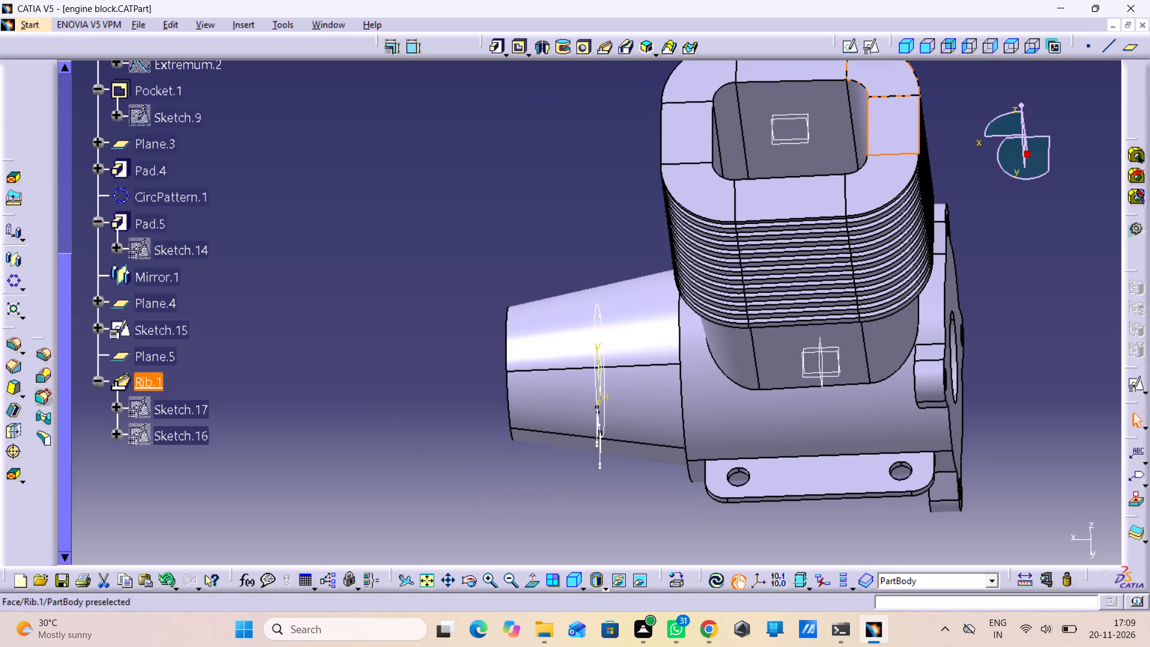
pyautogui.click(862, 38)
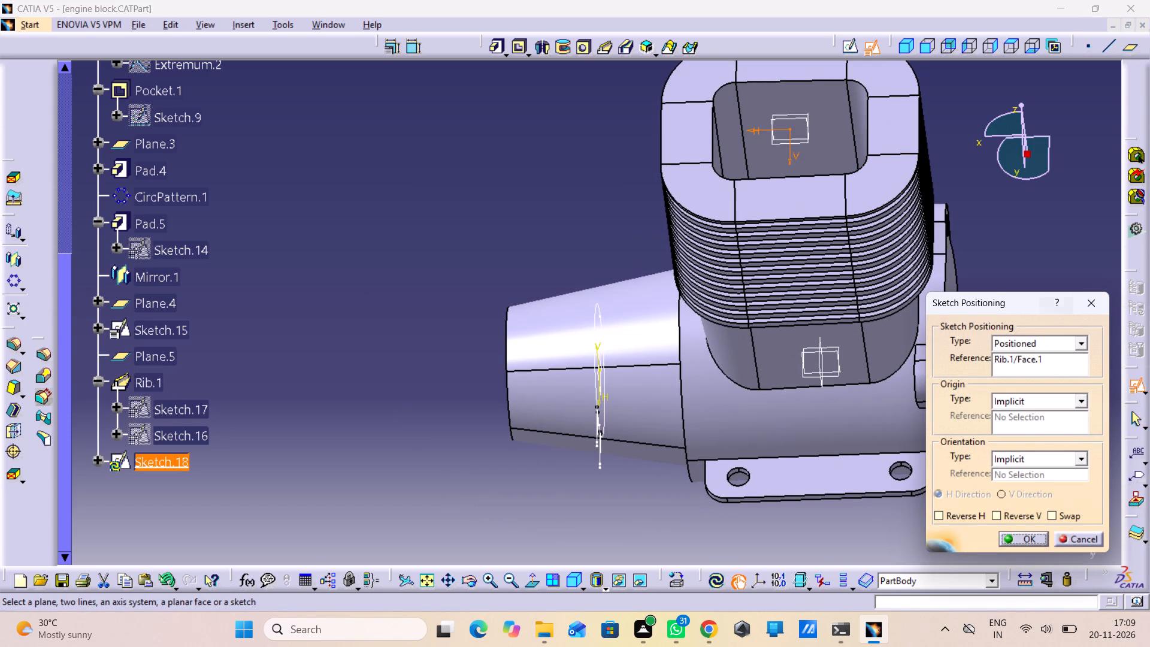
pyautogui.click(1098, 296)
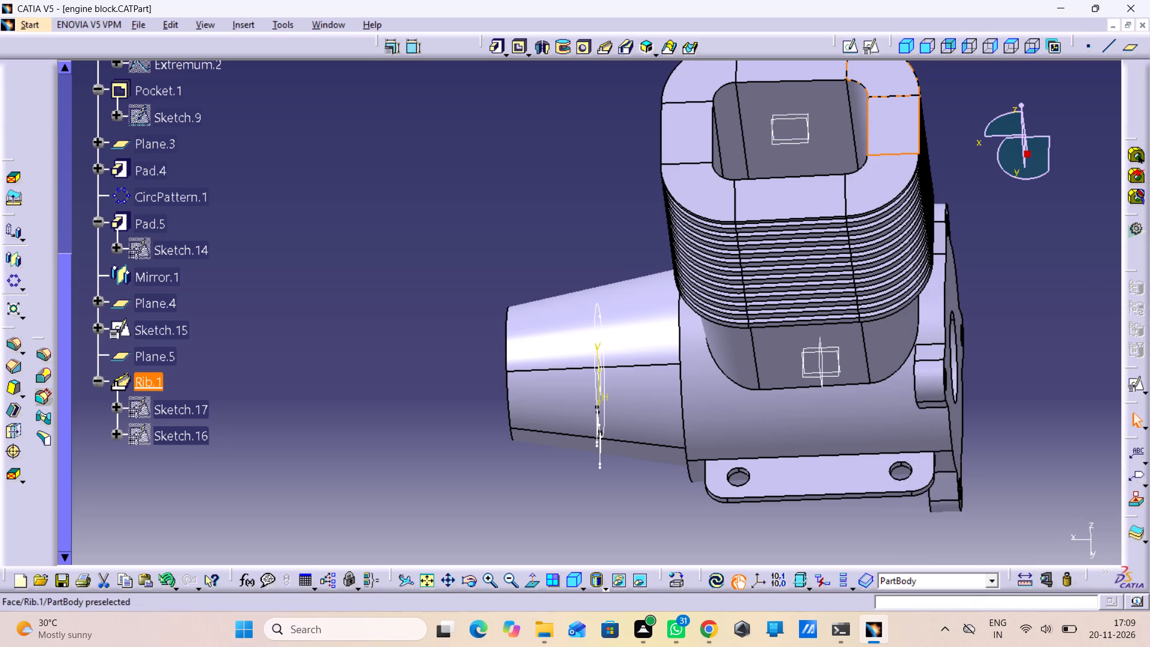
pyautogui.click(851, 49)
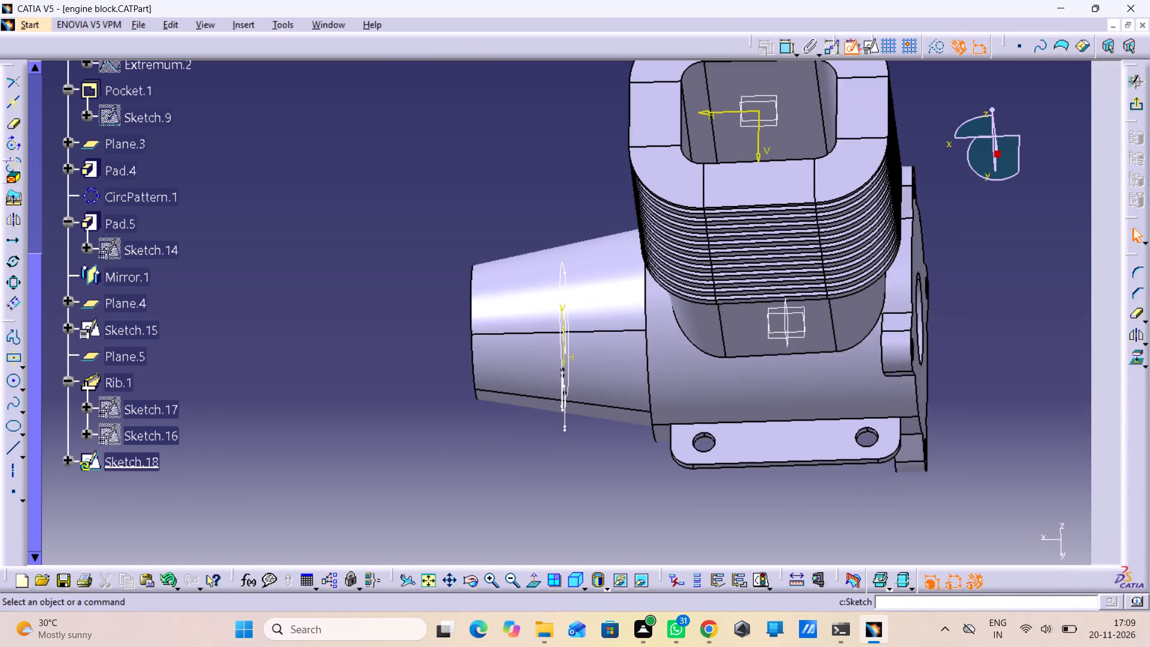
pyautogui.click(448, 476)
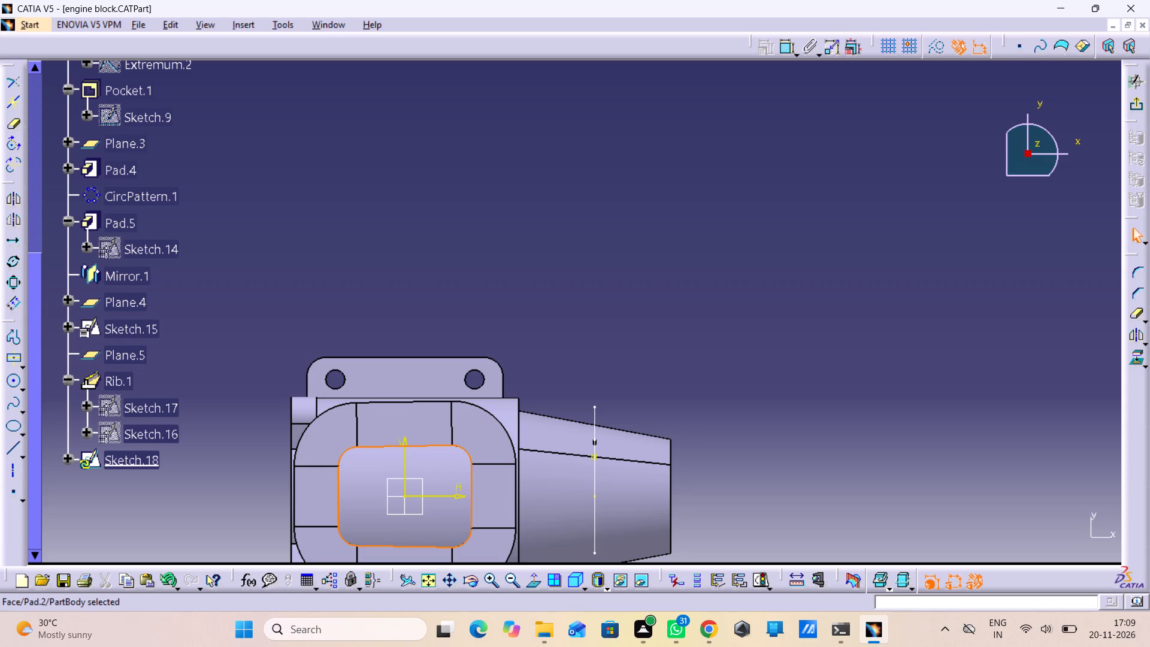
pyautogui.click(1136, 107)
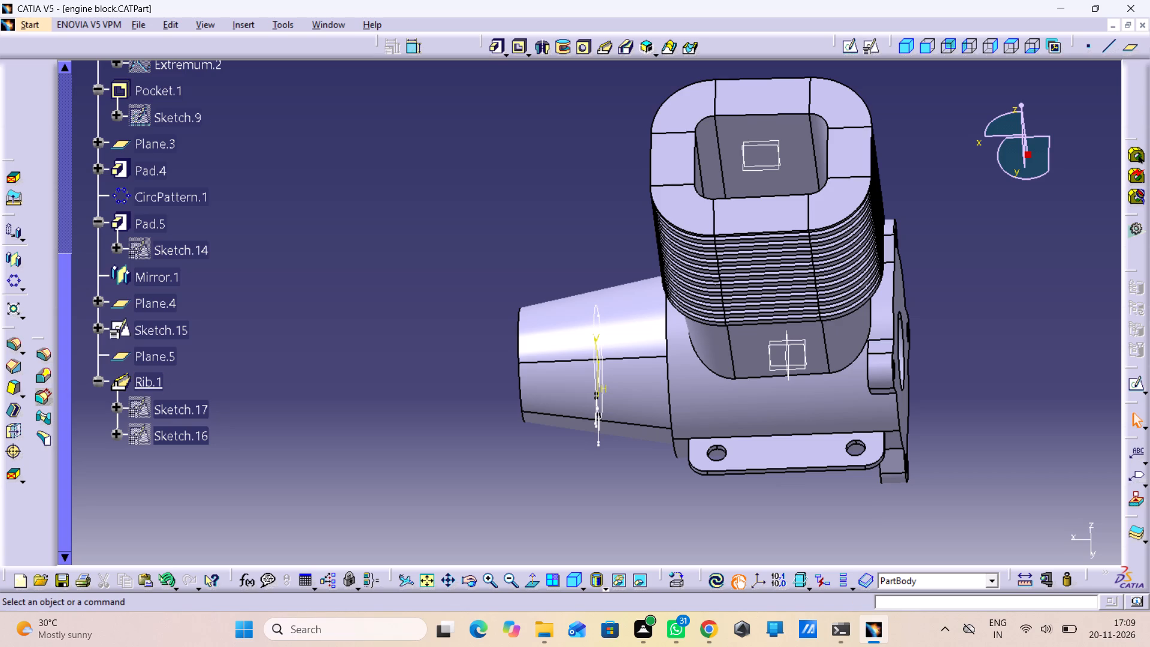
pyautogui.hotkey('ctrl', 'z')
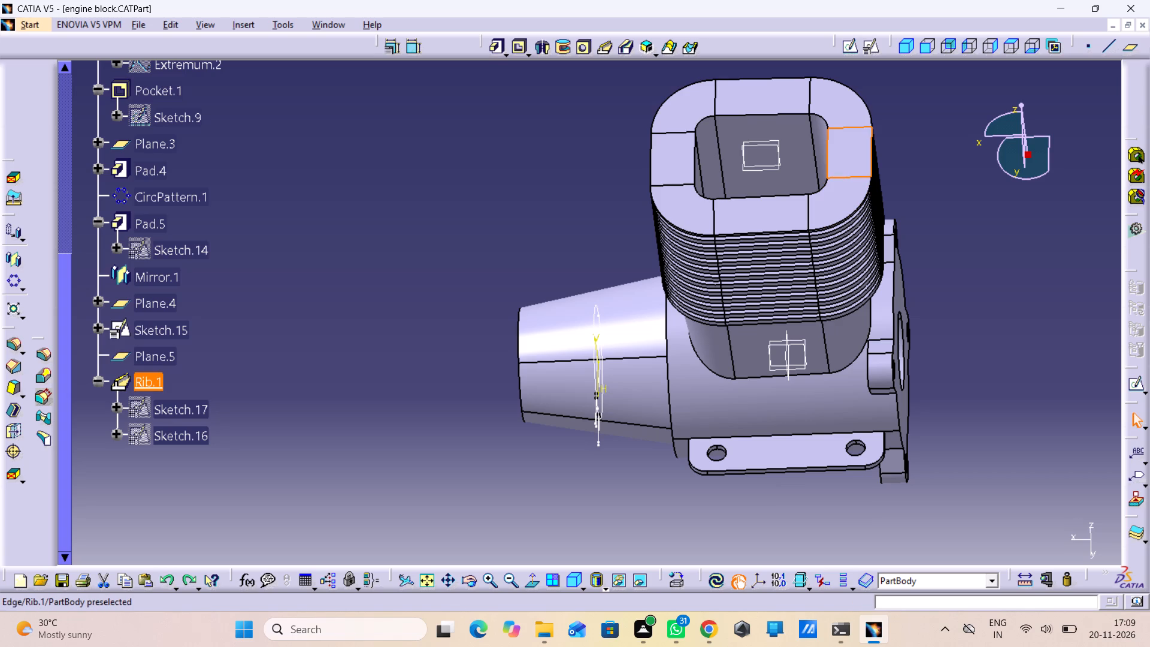
# Reopen Sketch.16 and Sketch.17 under Rib.1 to review their geometry and dimensions, and return to the part.
pyautogui.doubleClick(164, 439)
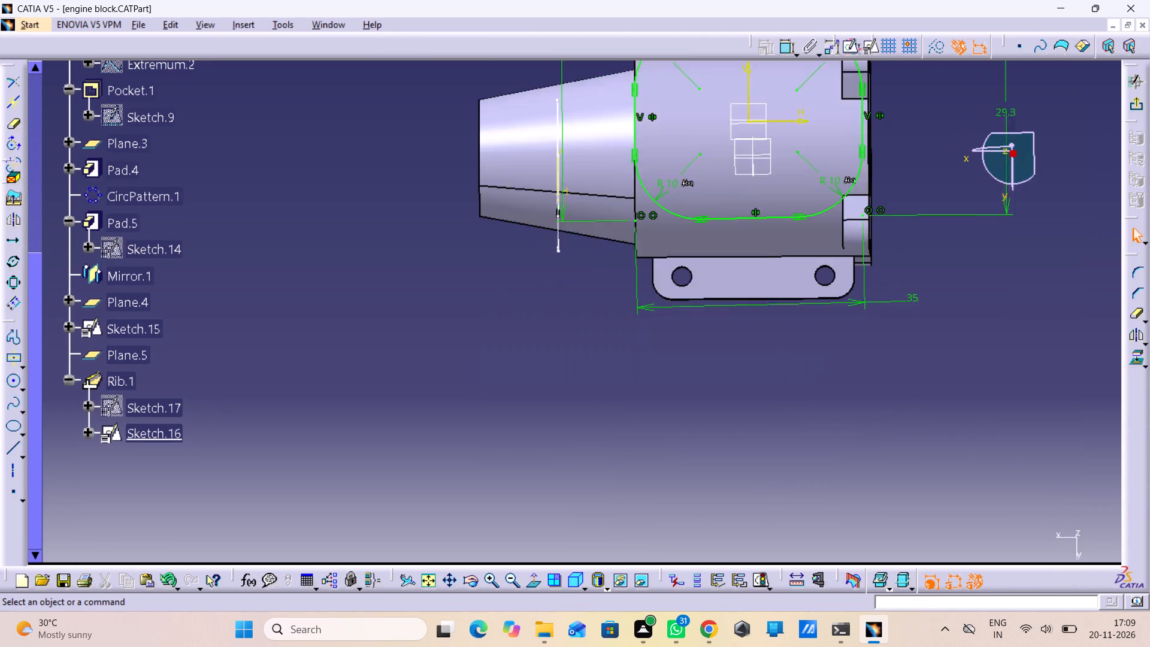
pyautogui.doubleClick(152, 412)
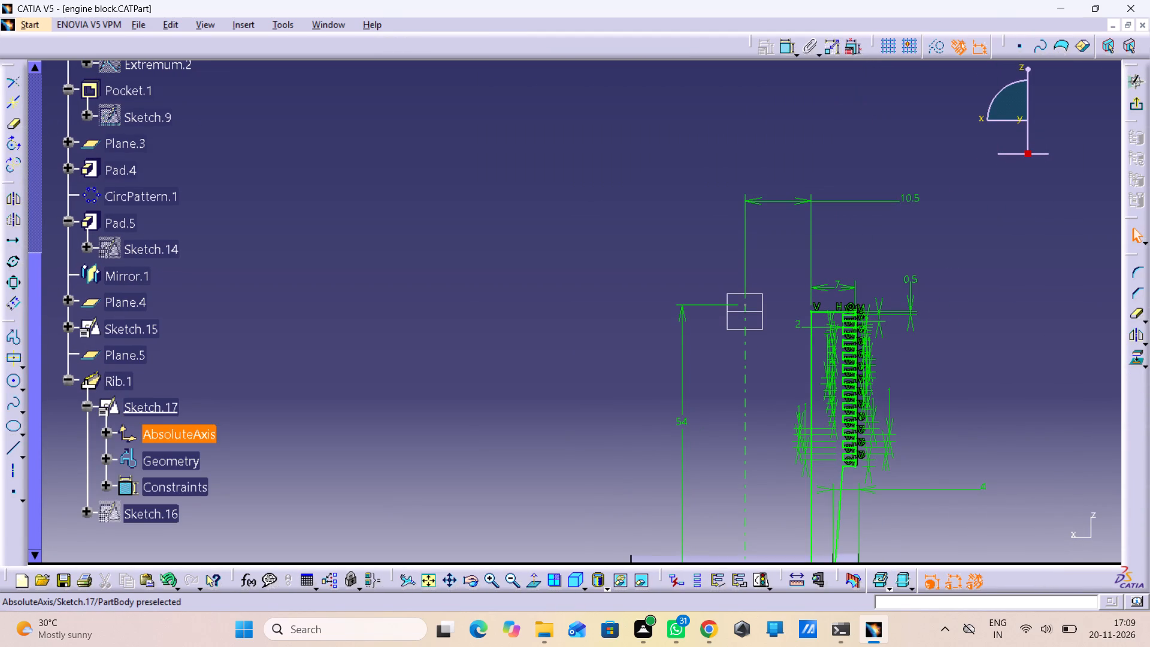
pyautogui.click(267, 468)
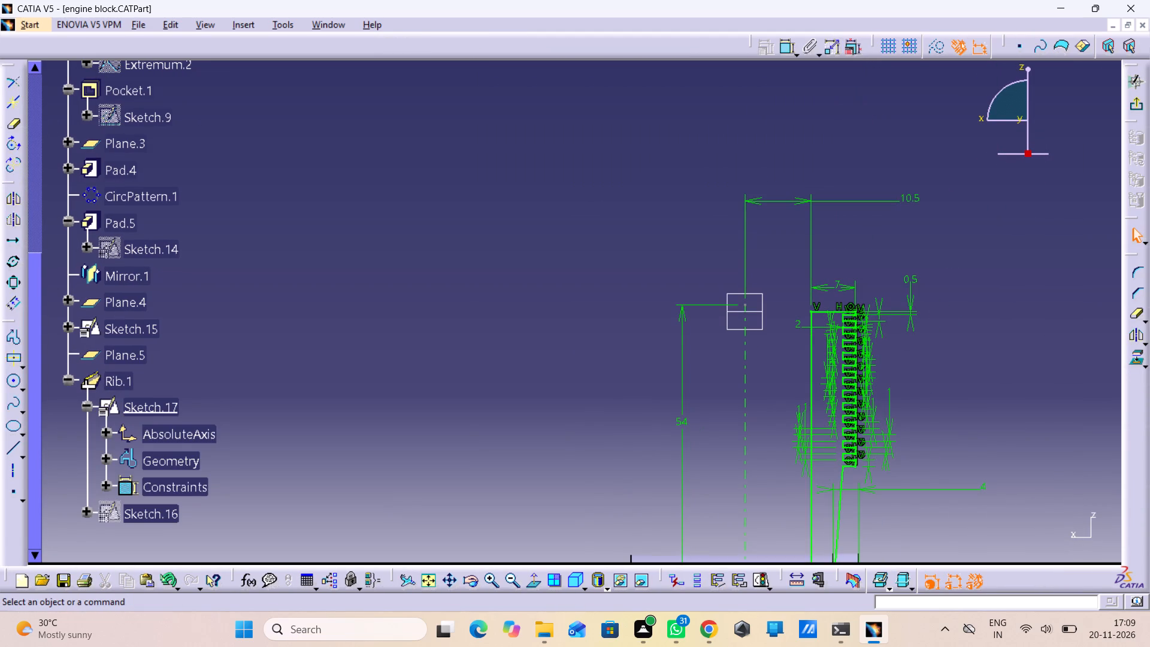
pyautogui.doubleClick(158, 513)
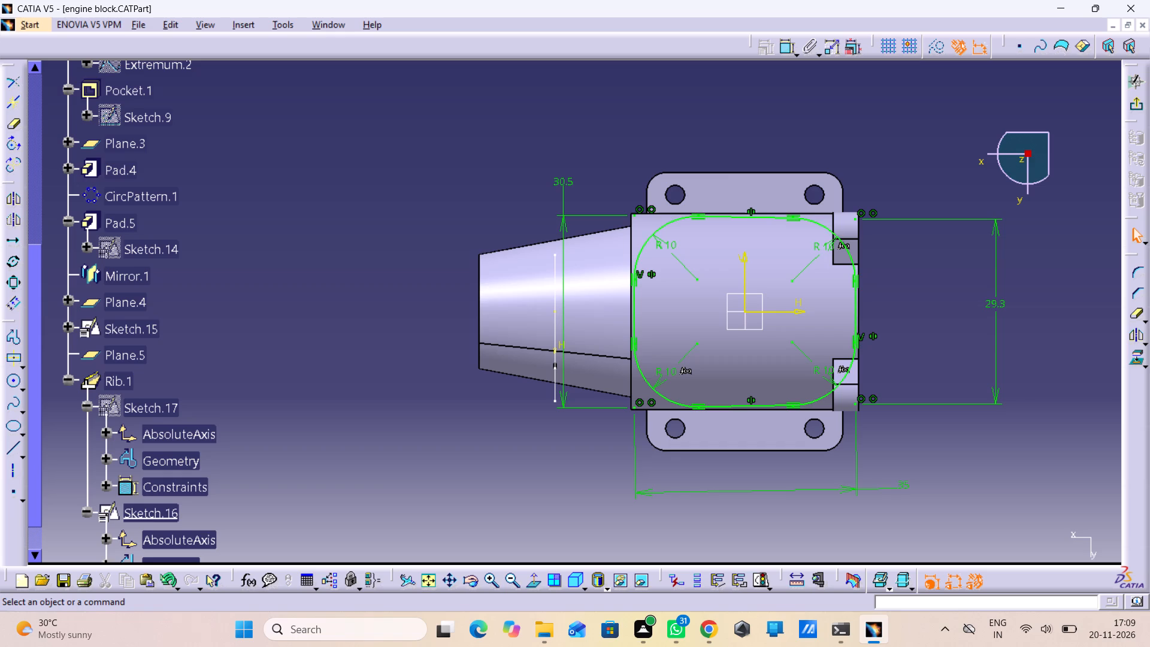
pyautogui.scroll(-1, 314, 397)
pyautogui.scroll(-2, 120, 355)
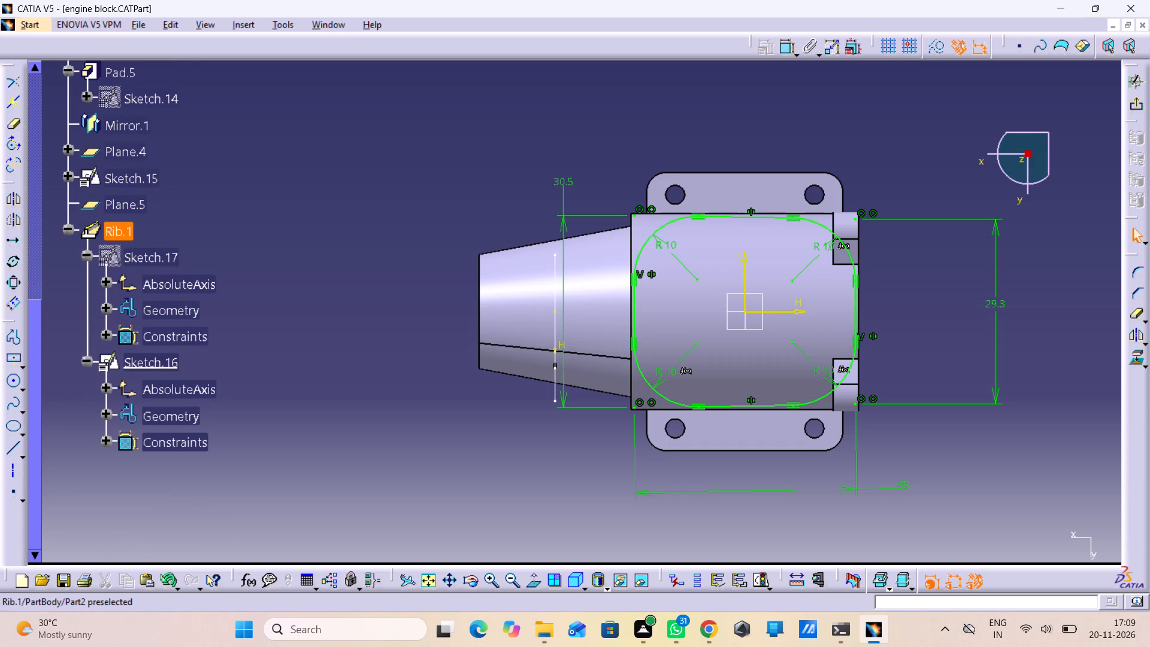
pyautogui.rightClick(106, 227)
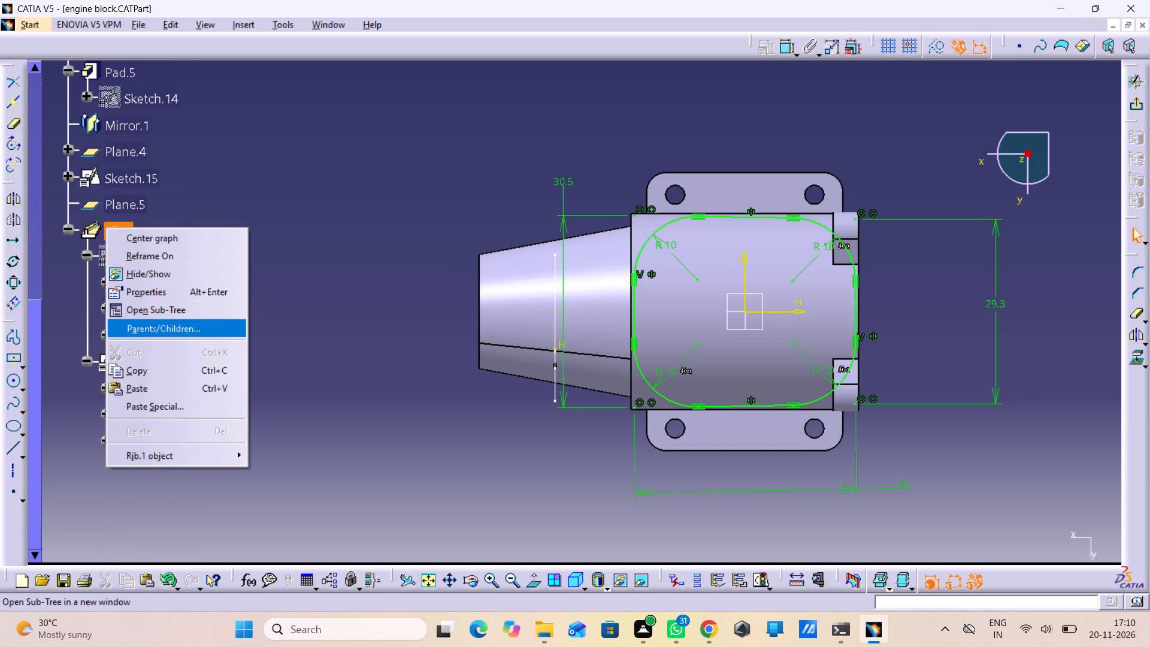
pyautogui.click(304, 374)
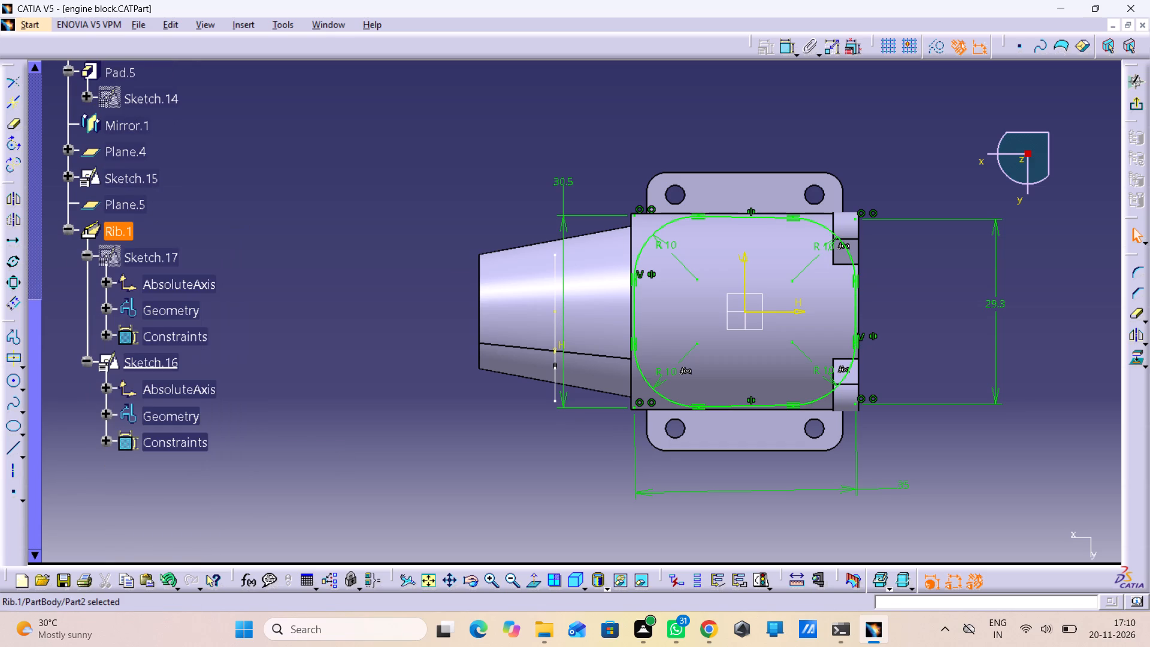
pyautogui.click(1137, 105)
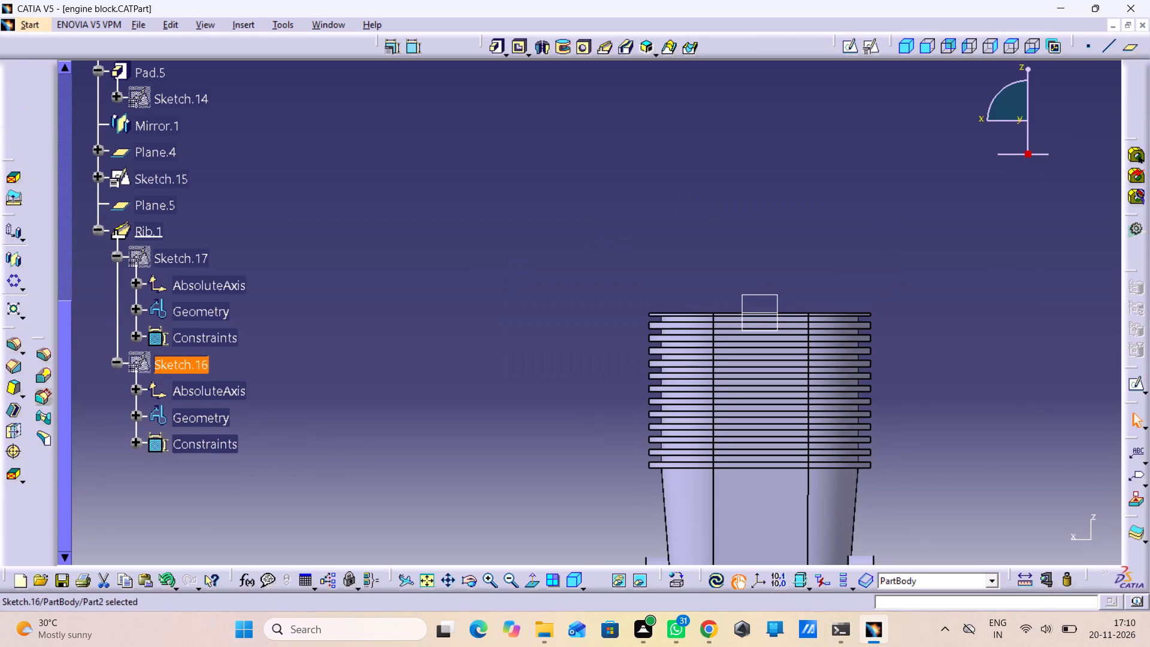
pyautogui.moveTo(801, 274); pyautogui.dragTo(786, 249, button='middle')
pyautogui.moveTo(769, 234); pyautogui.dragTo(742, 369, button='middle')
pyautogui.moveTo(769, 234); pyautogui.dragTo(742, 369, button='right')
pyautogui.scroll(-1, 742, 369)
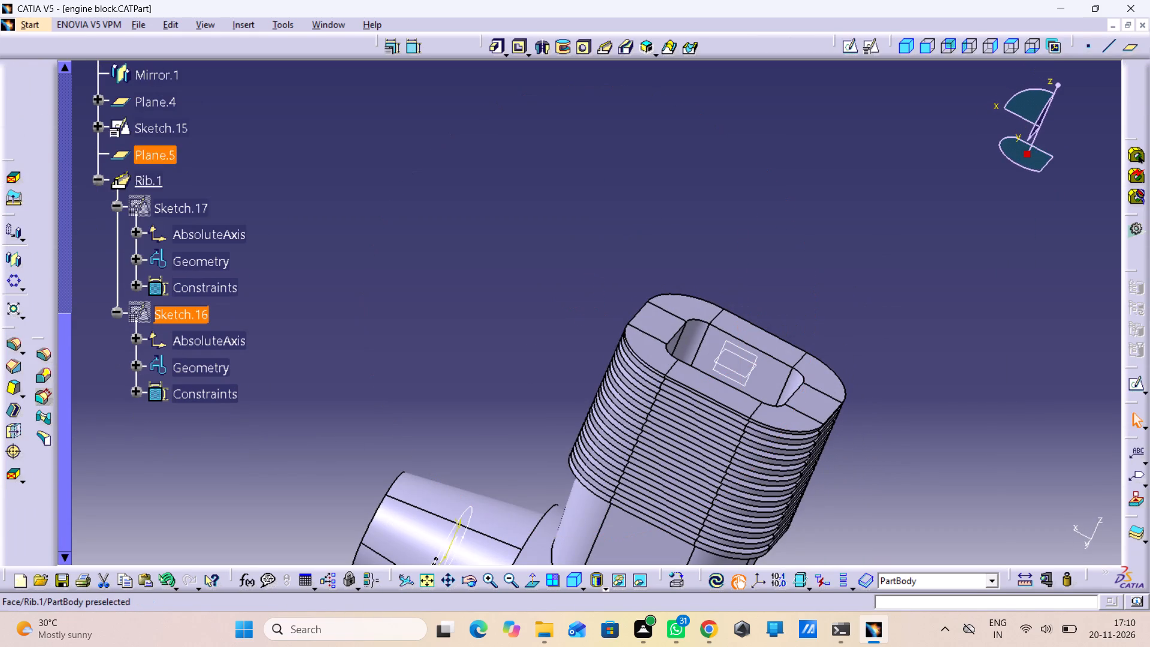
# Sketch on the finned cylinder's top face, projecting the rounded inner opening's outline, and exit the sketch.
pyautogui.click(809, 408)
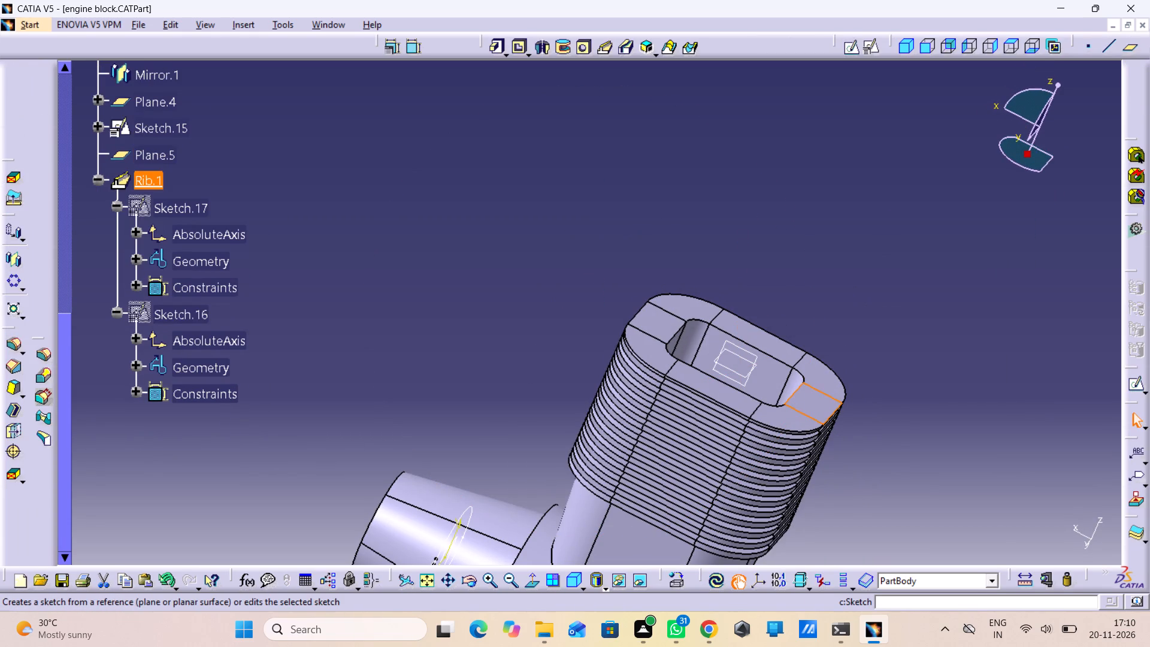
pyautogui.click(850, 55)
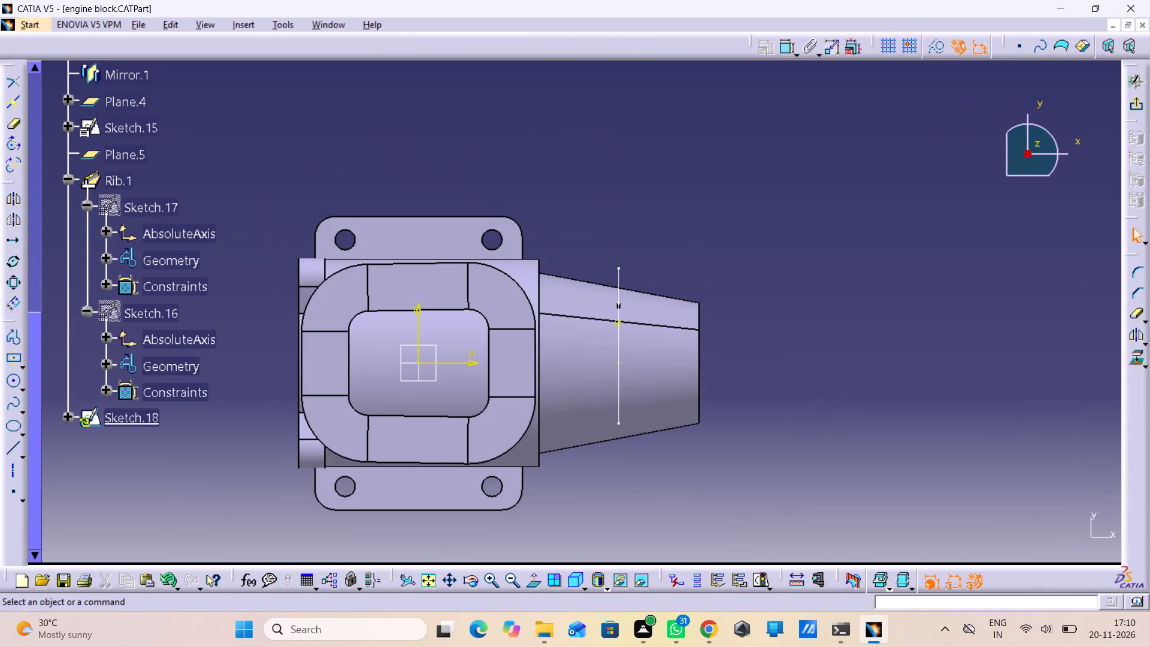
pyautogui.click(382, 402)
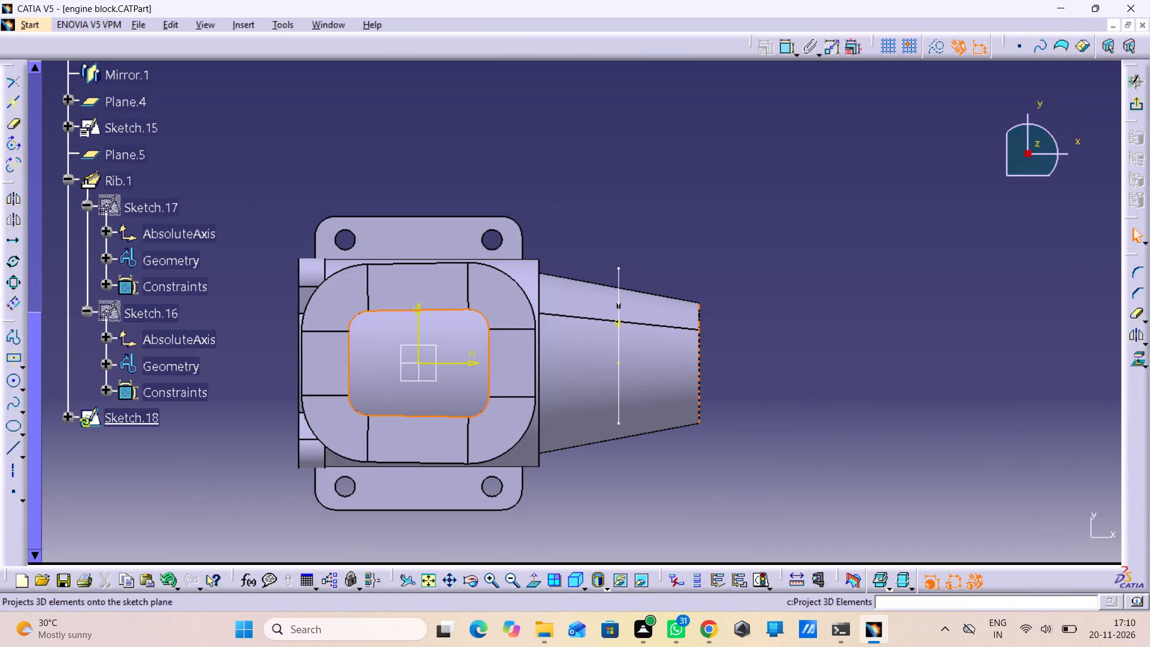
pyautogui.click(1140, 356)
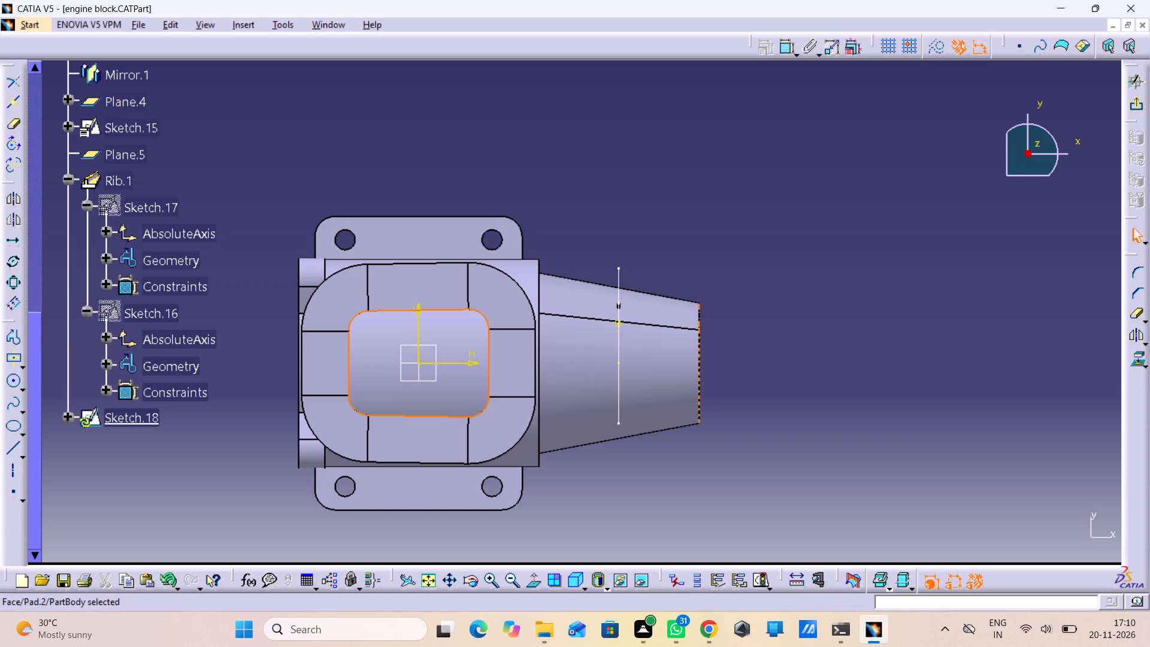
pyautogui.click(955, 377)
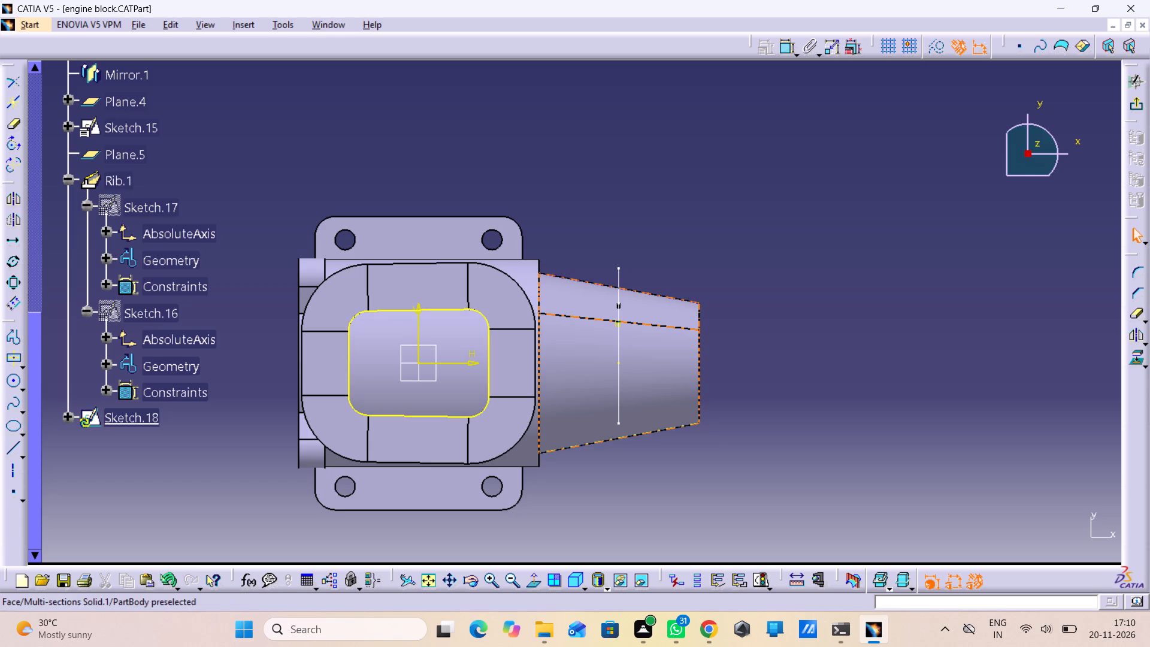
pyautogui.click(1141, 104)
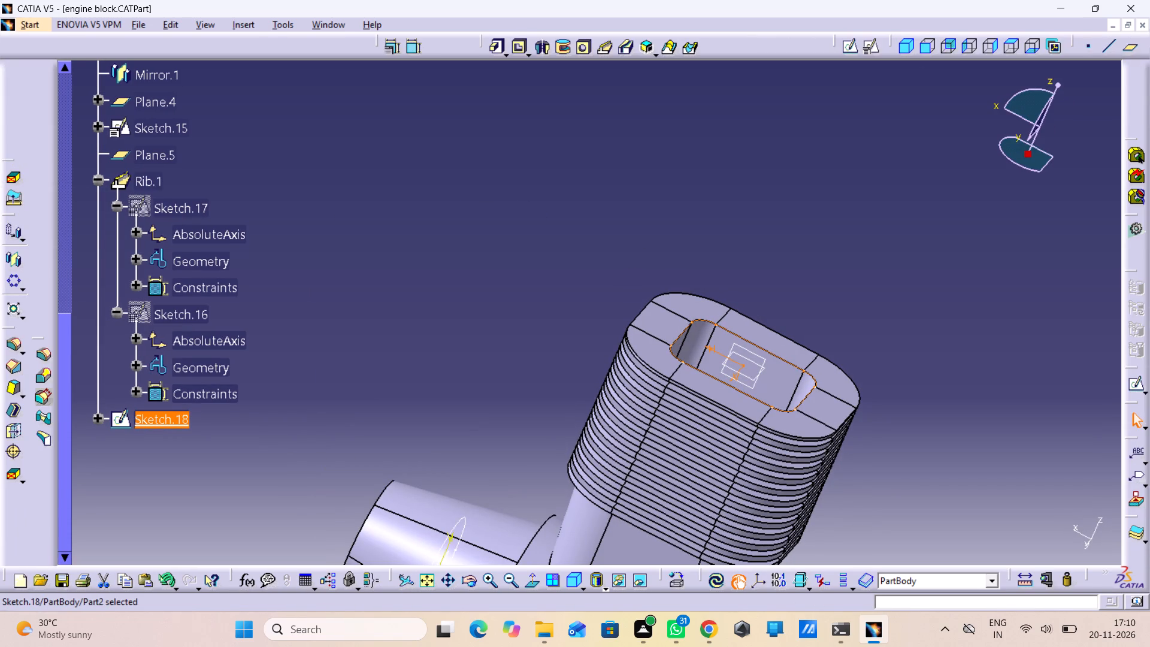
# Pad the projected outline in the reversed direction, into the cylinder, with the Up to next limit.
pyautogui.click(494, 46)
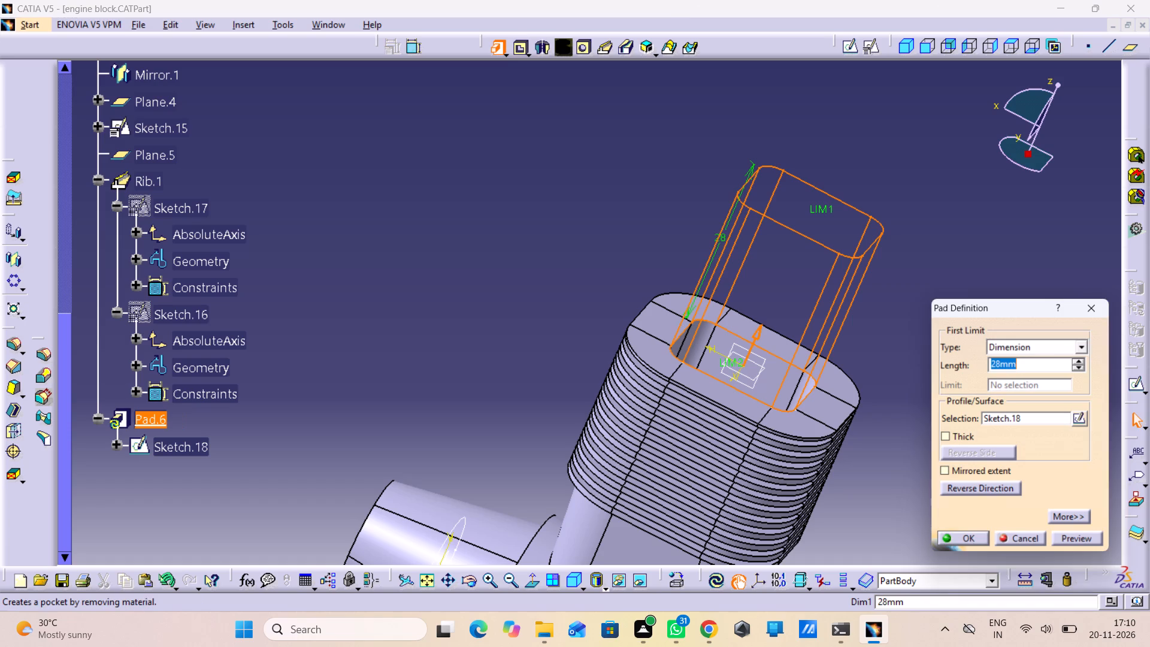
pyautogui.click(959, 492)
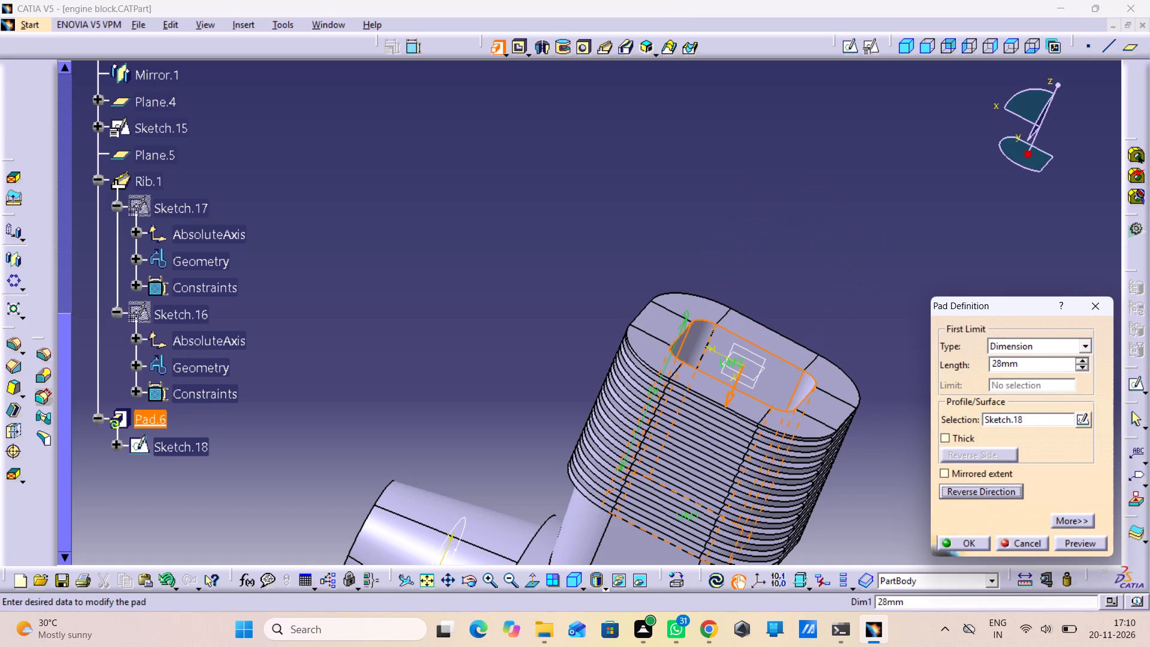
pyautogui.click(1015, 356)
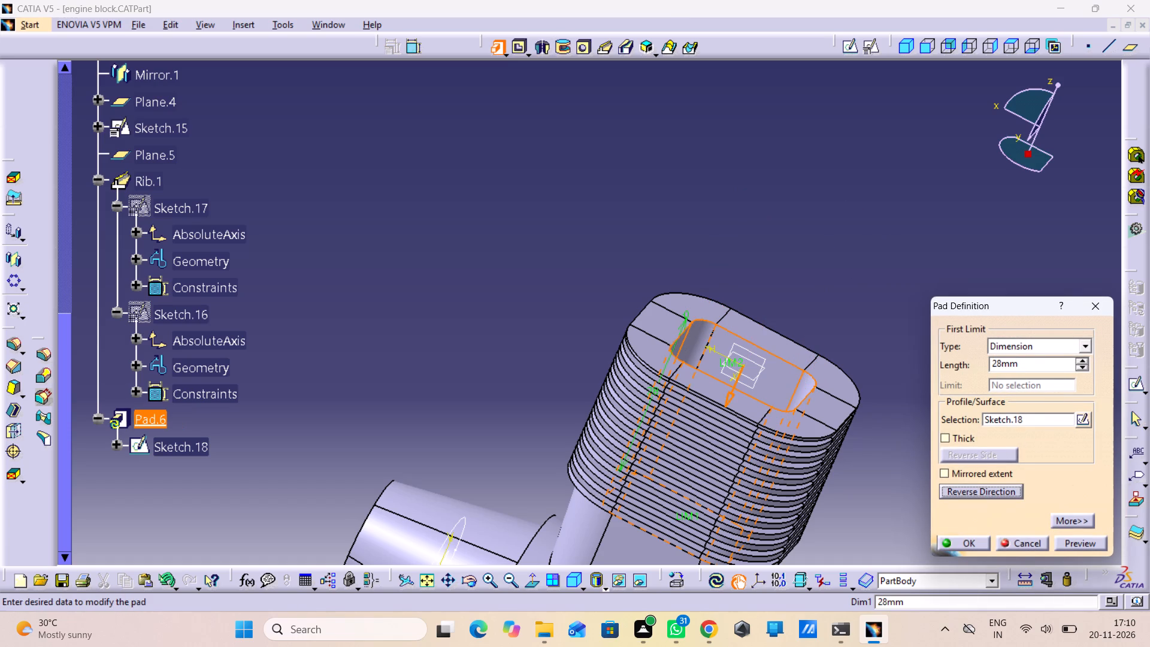
pyautogui.click(1024, 343)
pyautogui.click(1018, 370)
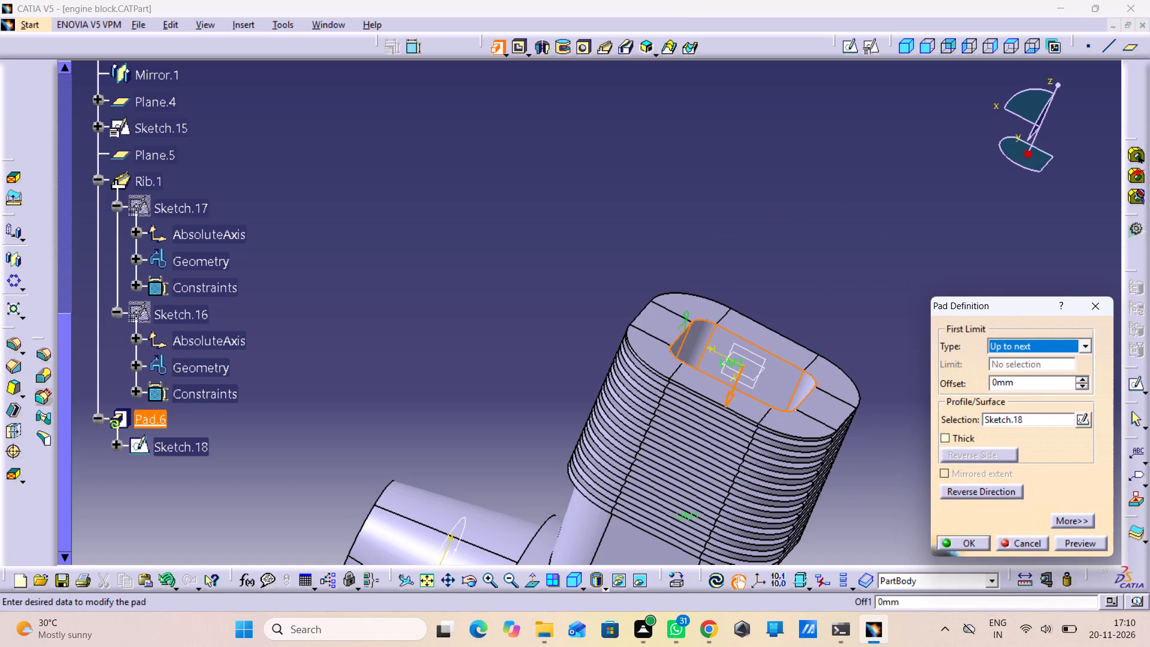
pyautogui.click(968, 540)
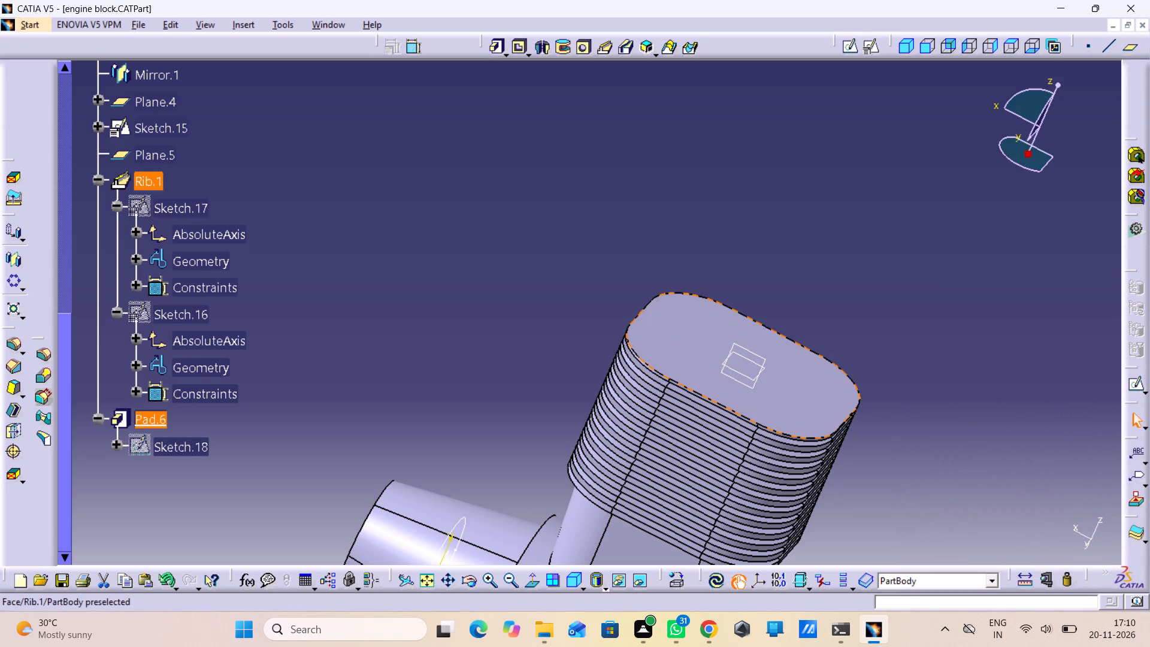
# Create a positioned sketch on the cylinder's closed top face with Swap and Reverse V enabled.
pyautogui.click(797, 379)
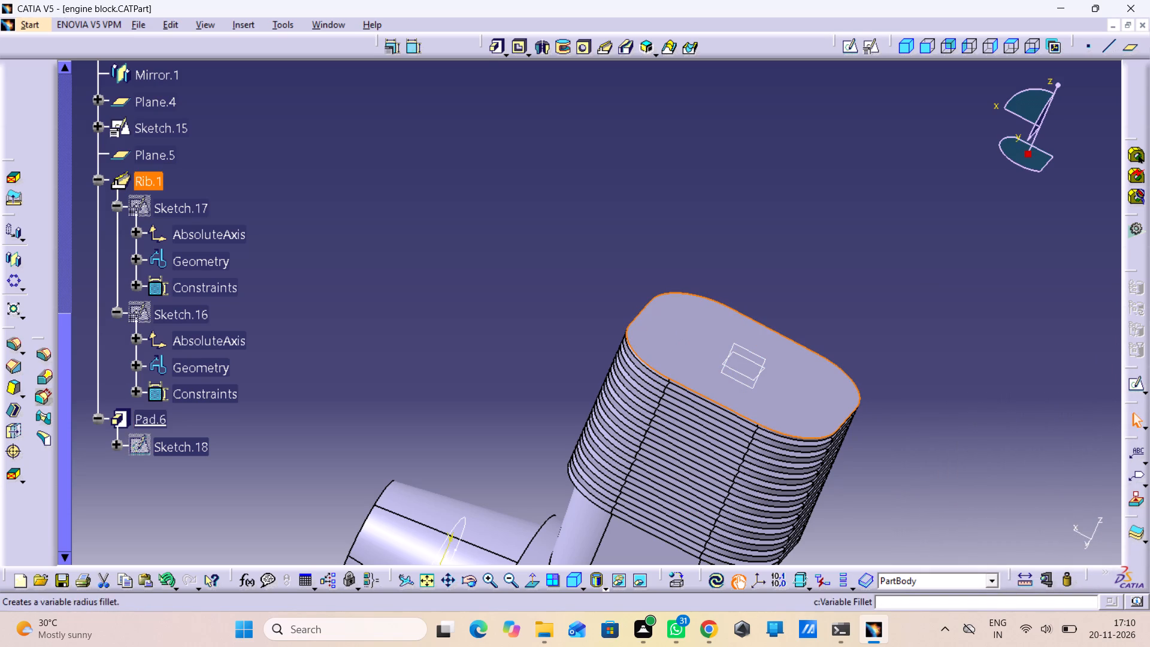
pyautogui.click(874, 50)
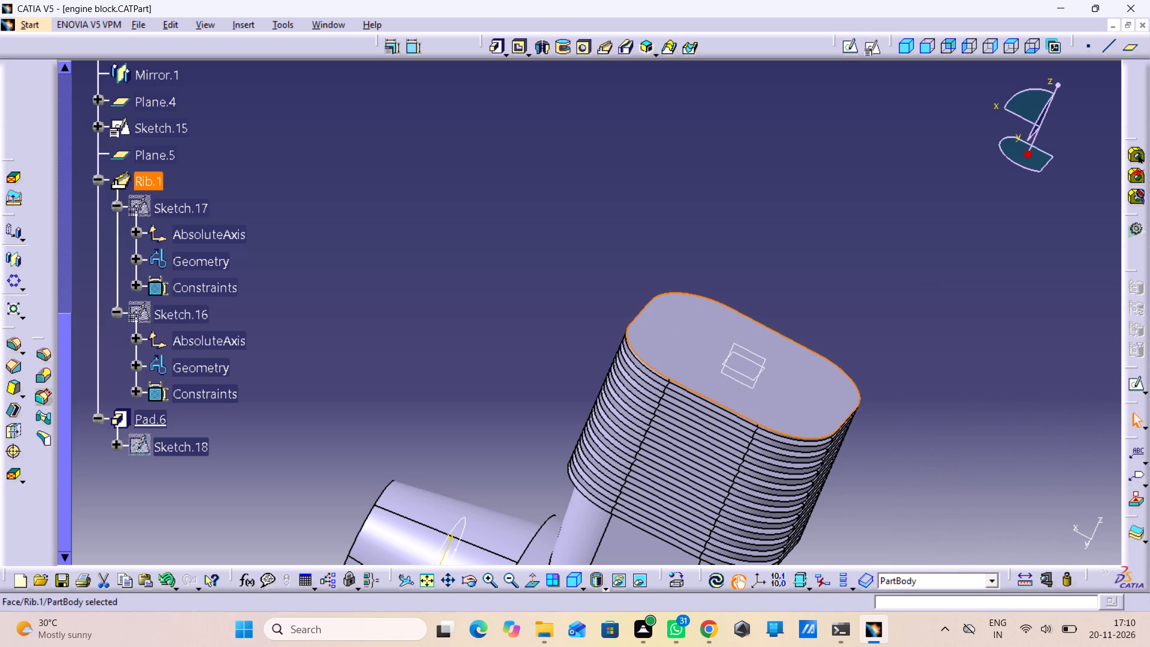
pyautogui.click(1051, 517)
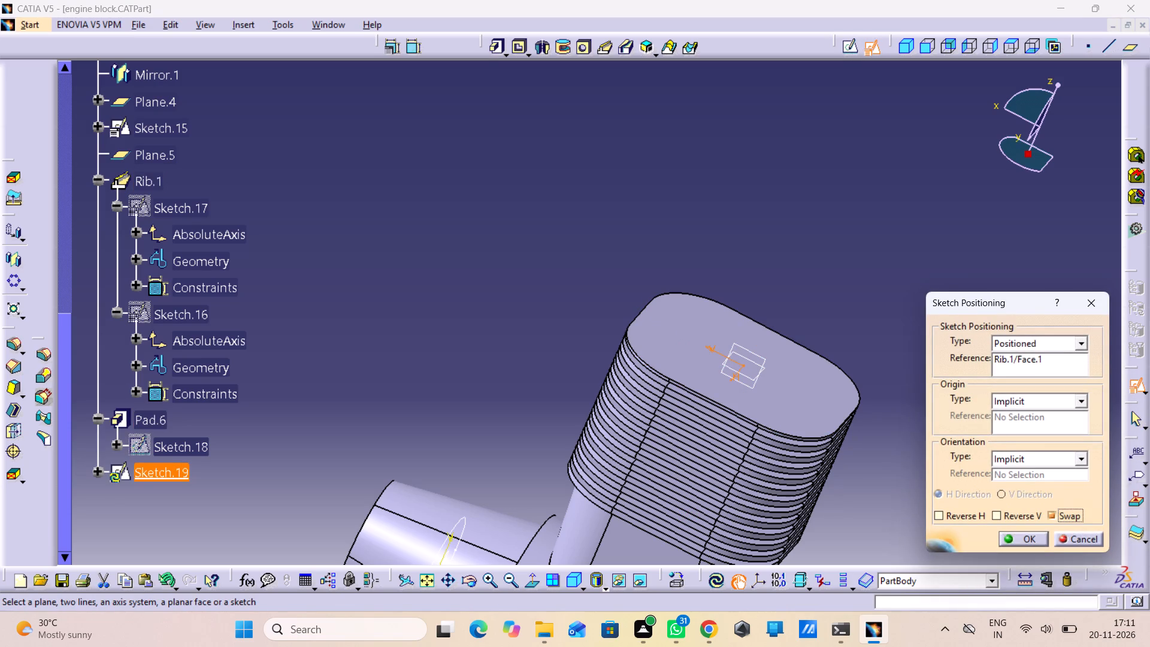
pyautogui.click(1020, 518)
pyautogui.click(1021, 546)
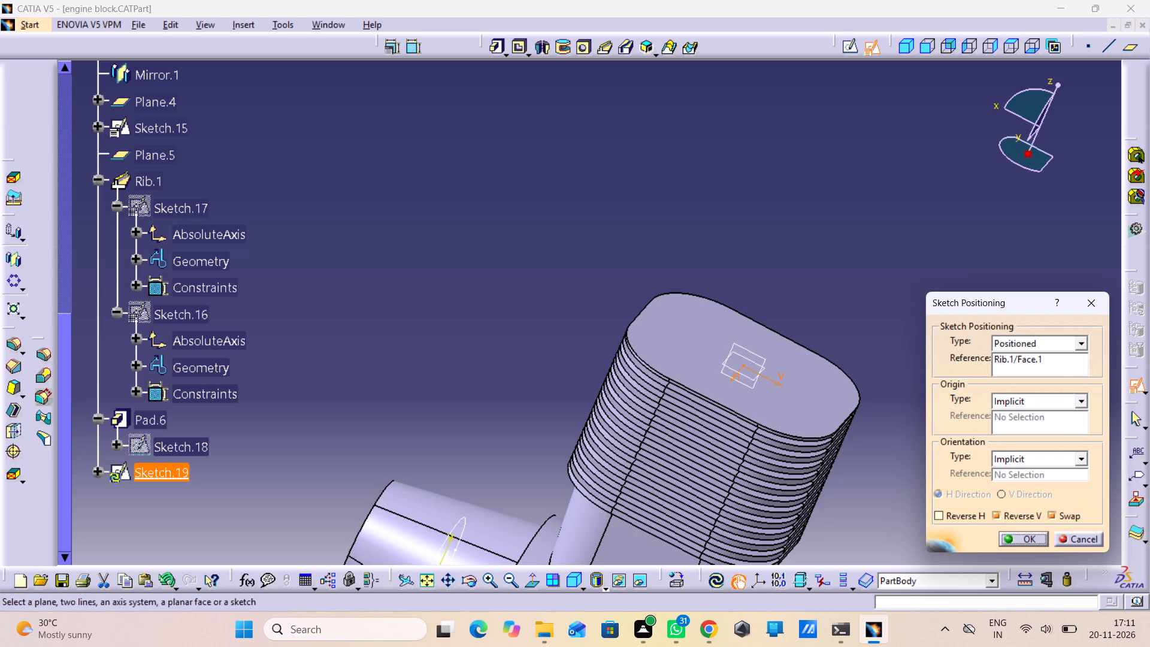
pyautogui.click(1015, 537)
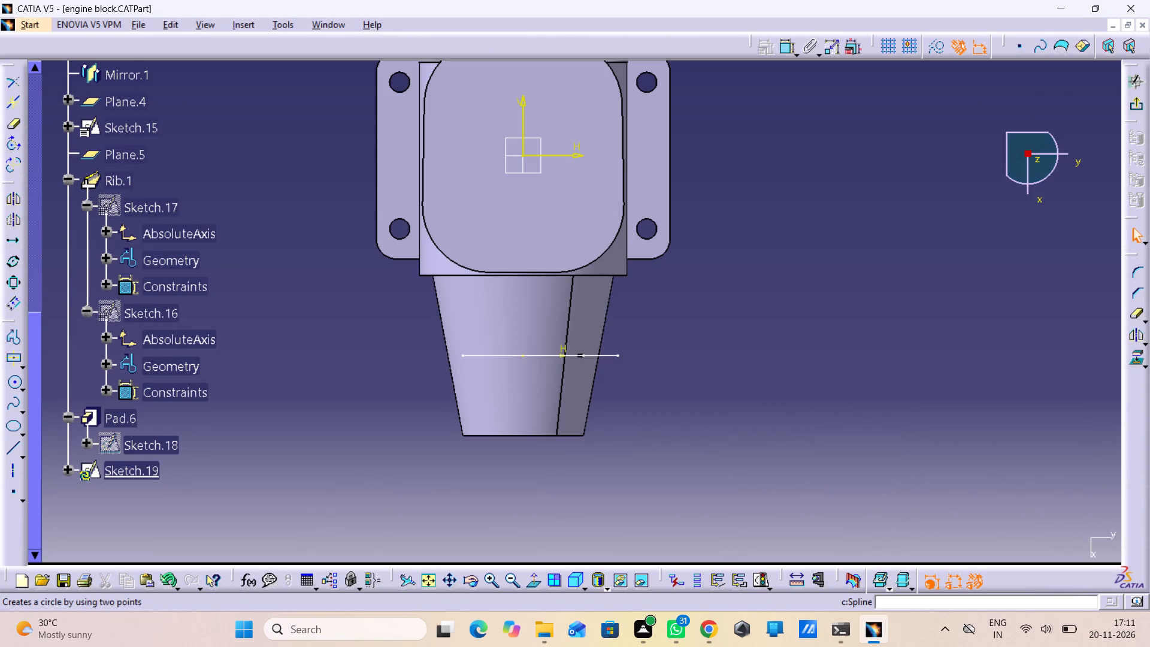
# Draw a circle about 19 mm in diameter centred on the sketch origin.
pyautogui.click(13, 383)
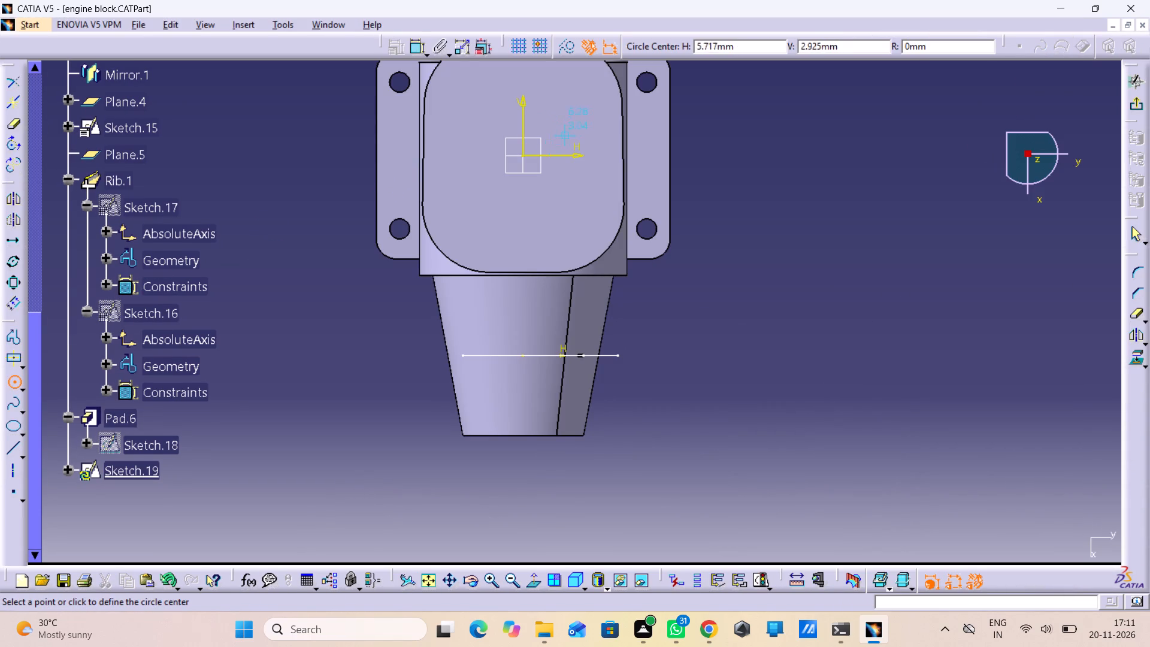
pyautogui.click(520, 154)
pyautogui.click(530, 219)
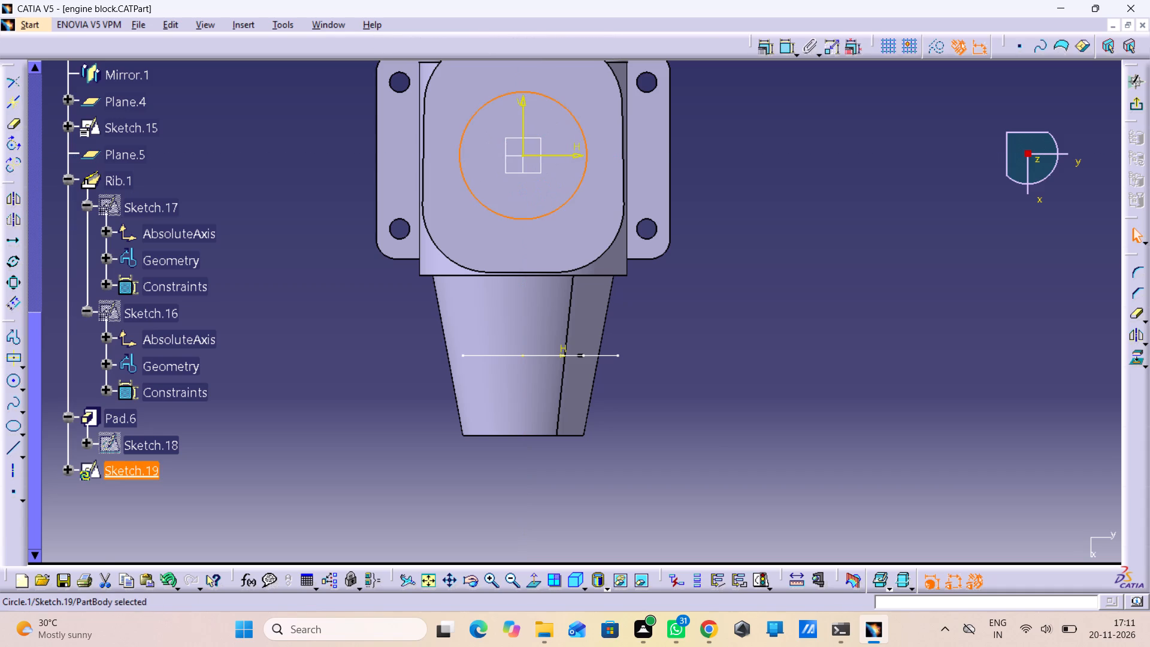
# Dimension the circle, switch the constraint from radius to diameter, set it to 21 mm, and exit the sketch.
pyautogui.moveTo(779, 51); pyautogui.dragTo(780, 61)
pyautogui.click(787, 49)
pyautogui.click(712, 139)
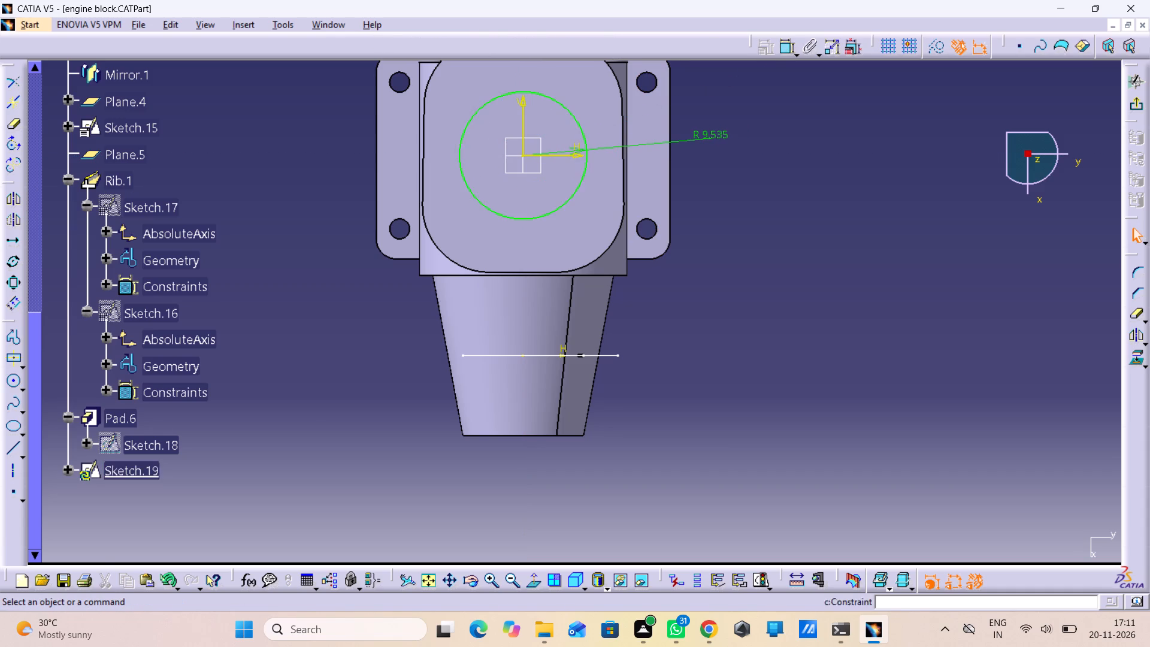
pyautogui.doubleClick(704, 127)
pyautogui.click(693, 130)
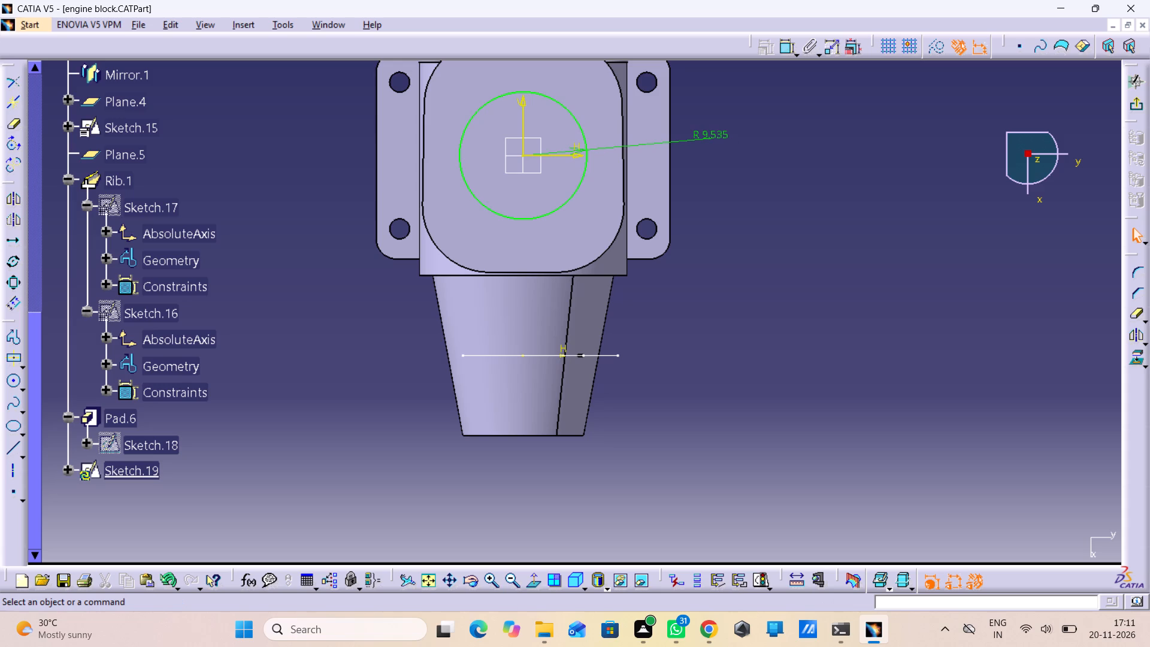
pyautogui.doubleClick(693, 130)
pyautogui.doubleClick(699, 136)
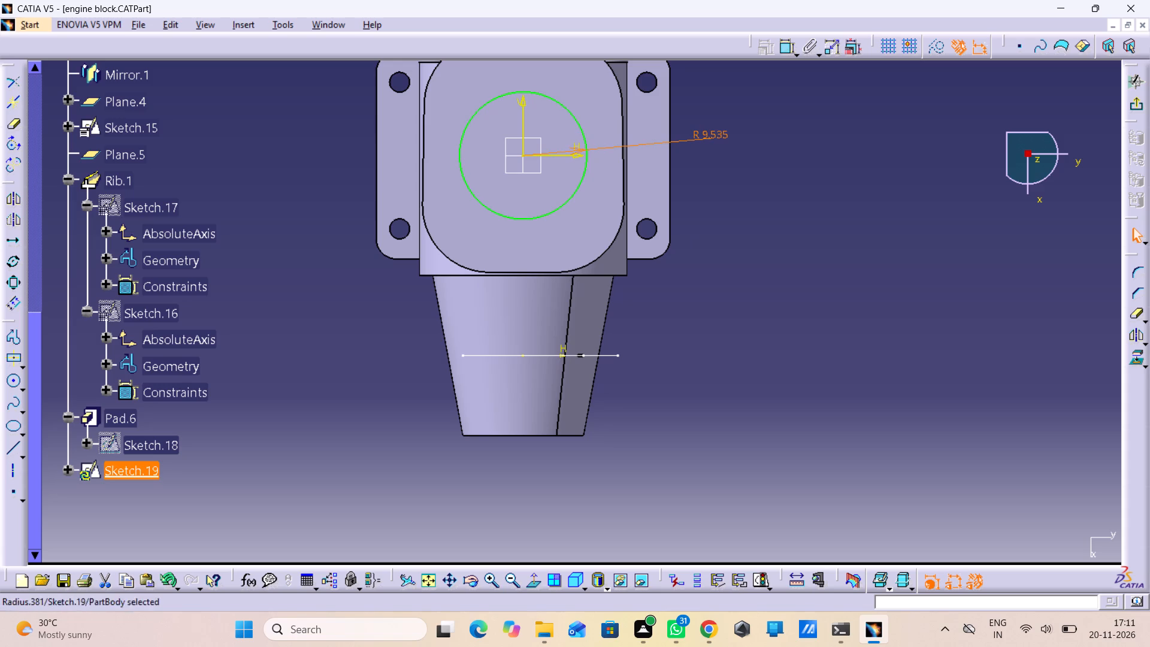
pyautogui.click(922, 506)
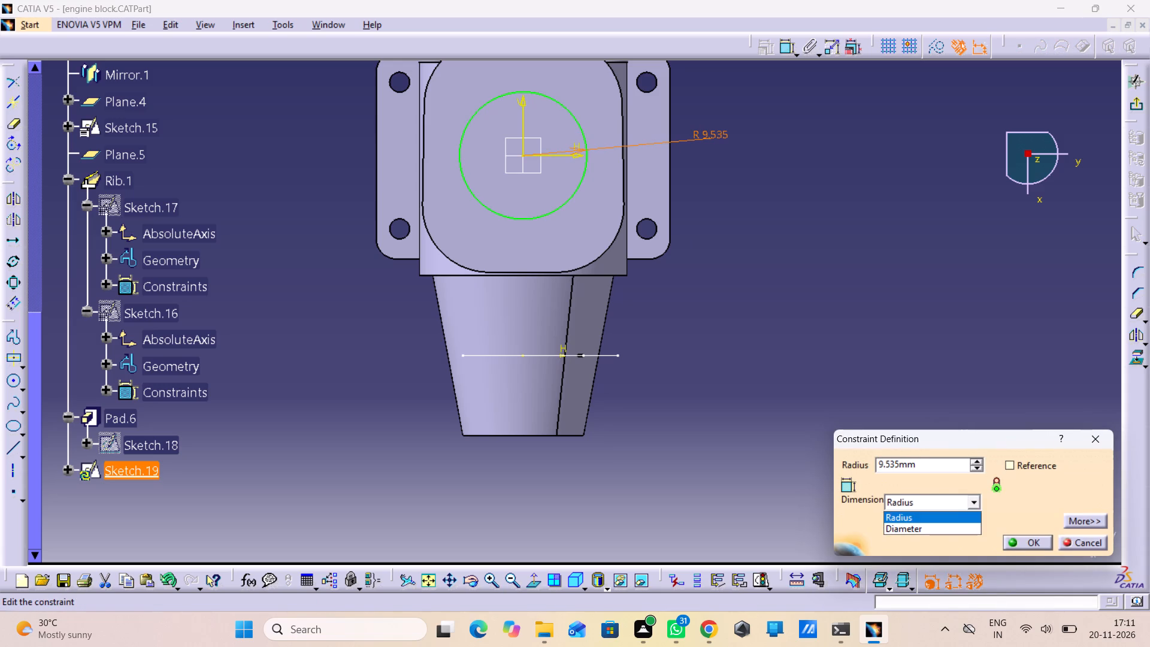
pyautogui.click(916, 524)
pyautogui.moveTo(918, 459); pyautogui.dragTo(873, 468)
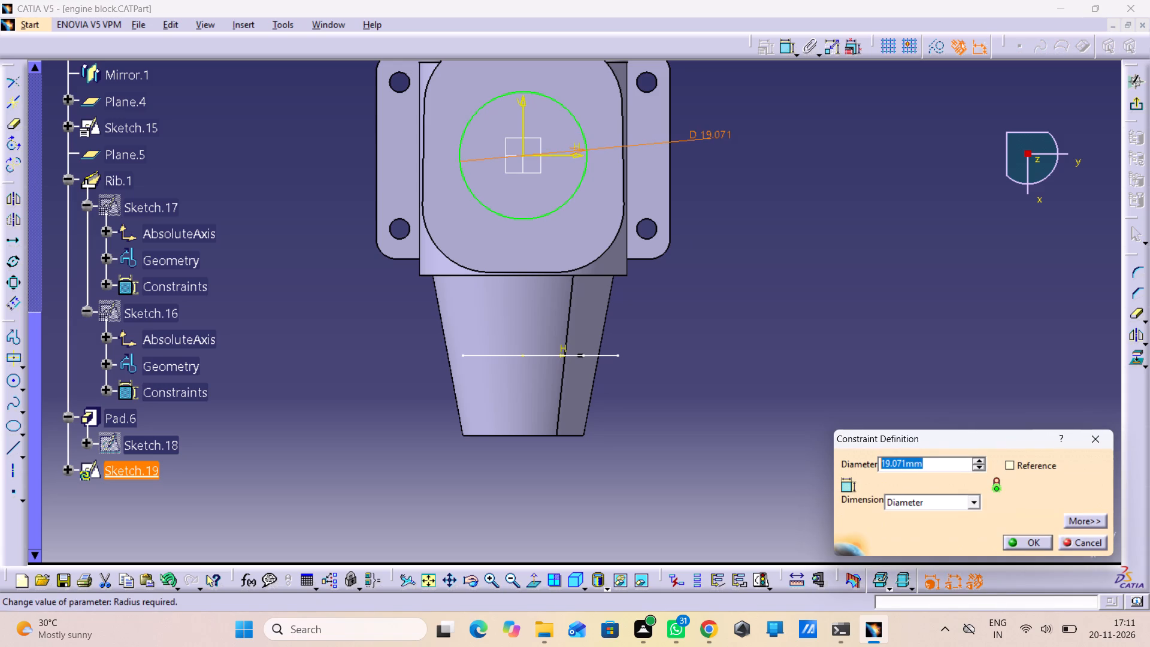
pyautogui.write('21')
pyautogui.press('Return')
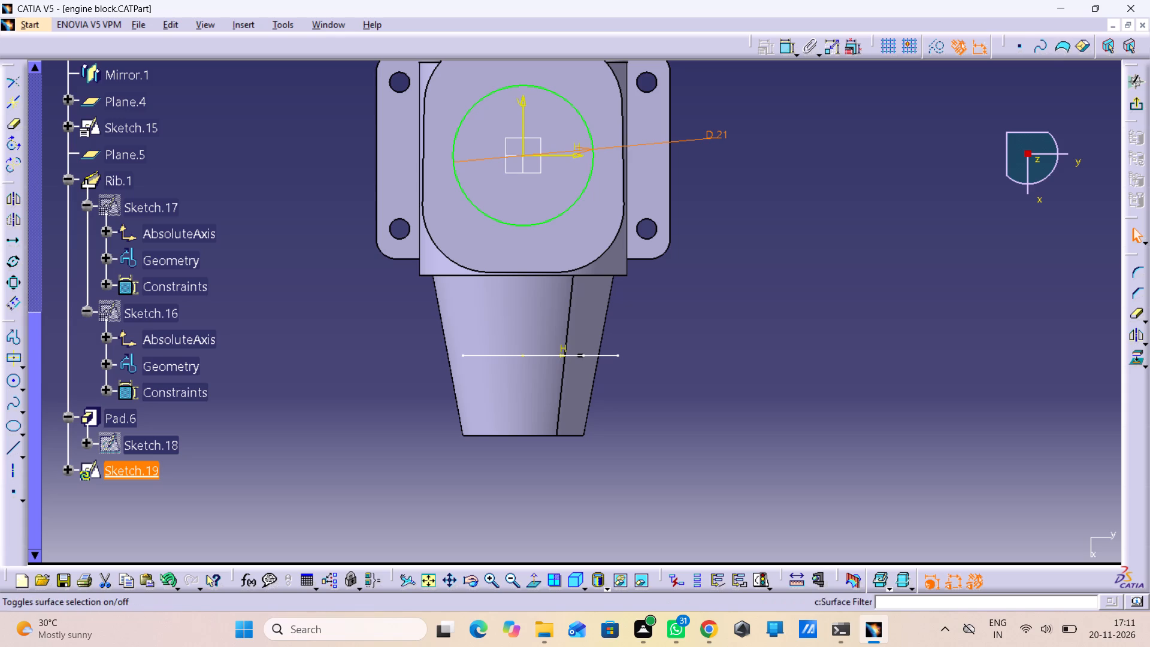
pyautogui.click(1137, 106)
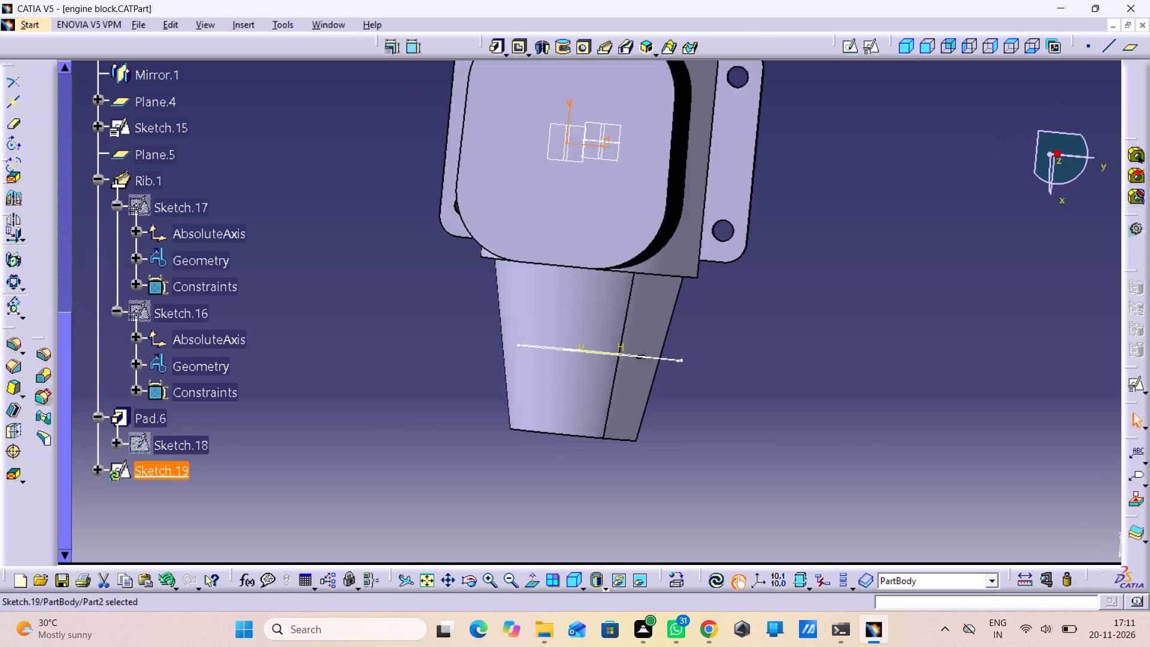
# Start a pocket from the 21 mm circle on the cylinder's top face and preview it with the Up to last limit.
pyautogui.click(518, 44)
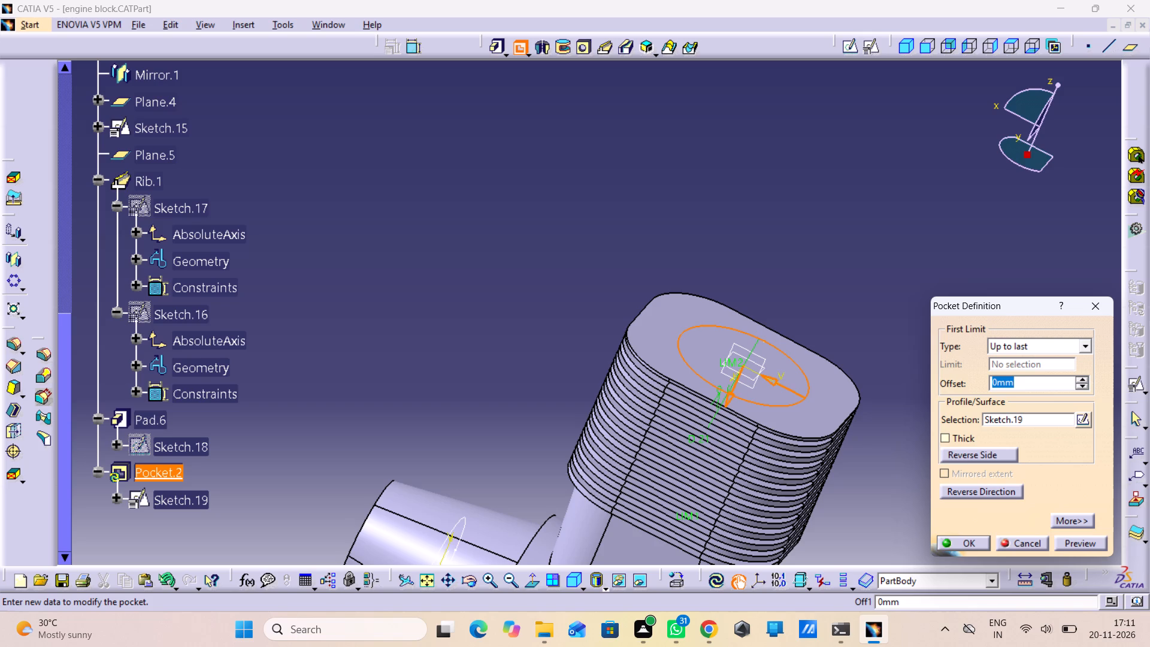
pyautogui.click(495, 47)
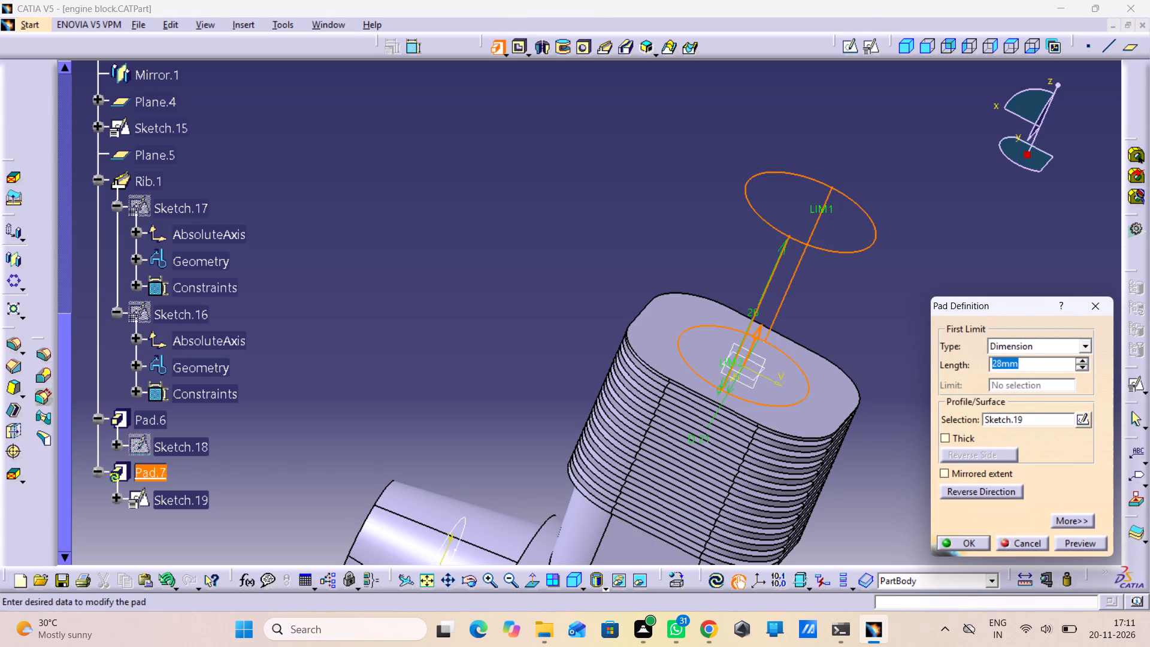
pyautogui.click(515, 50)
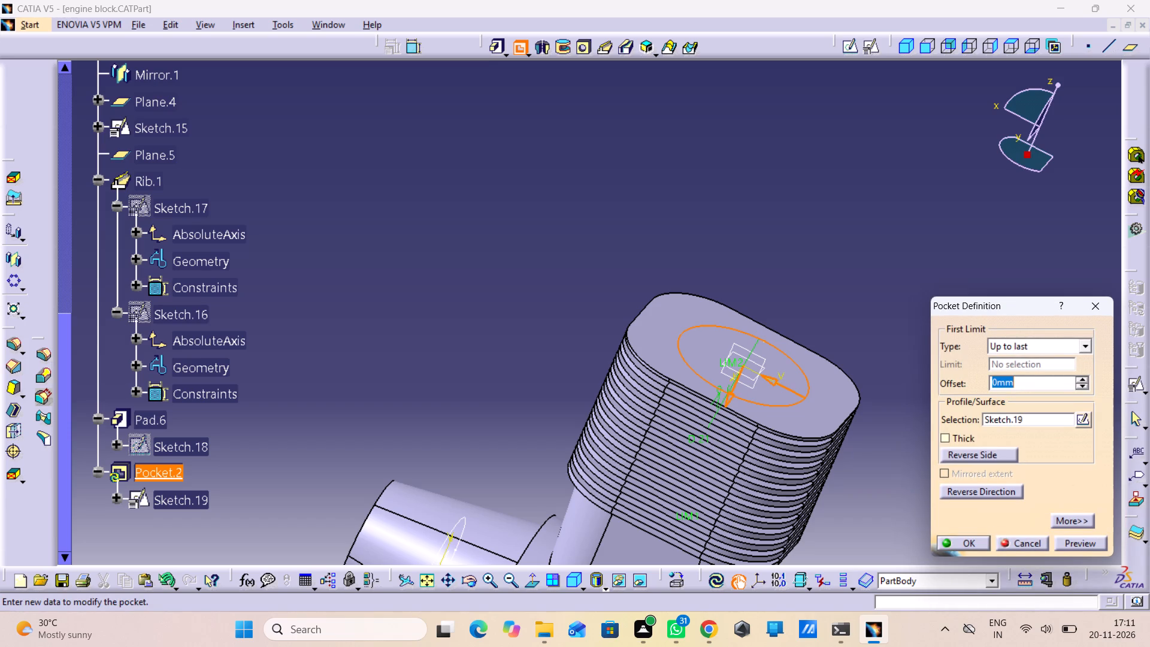
pyautogui.click(1077, 546)
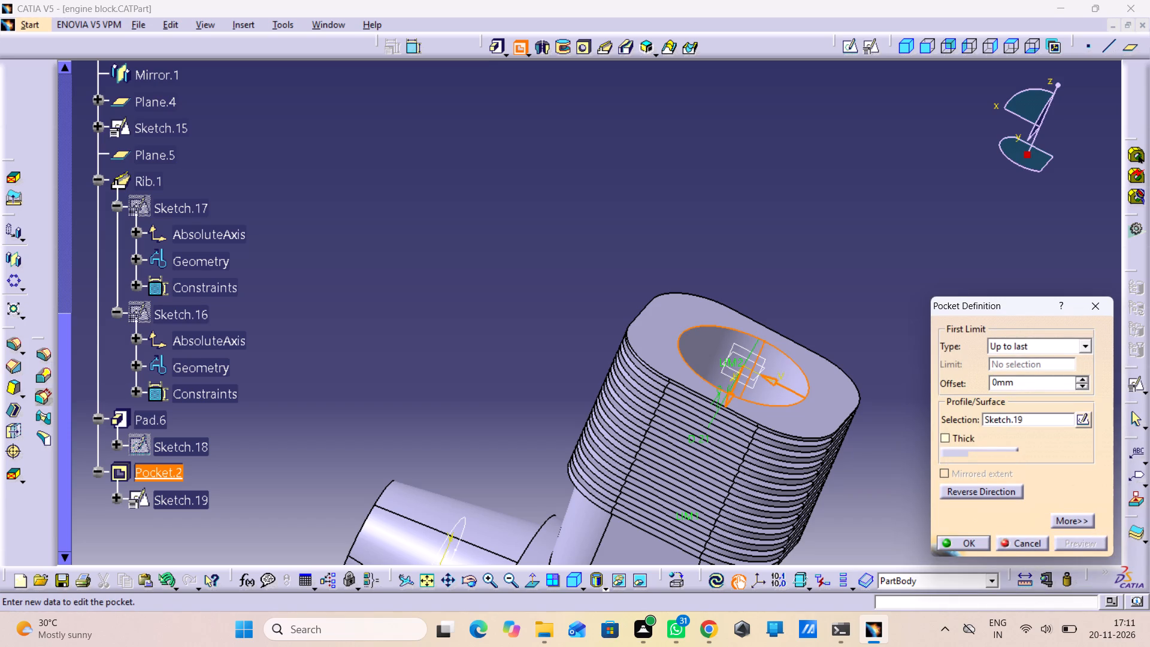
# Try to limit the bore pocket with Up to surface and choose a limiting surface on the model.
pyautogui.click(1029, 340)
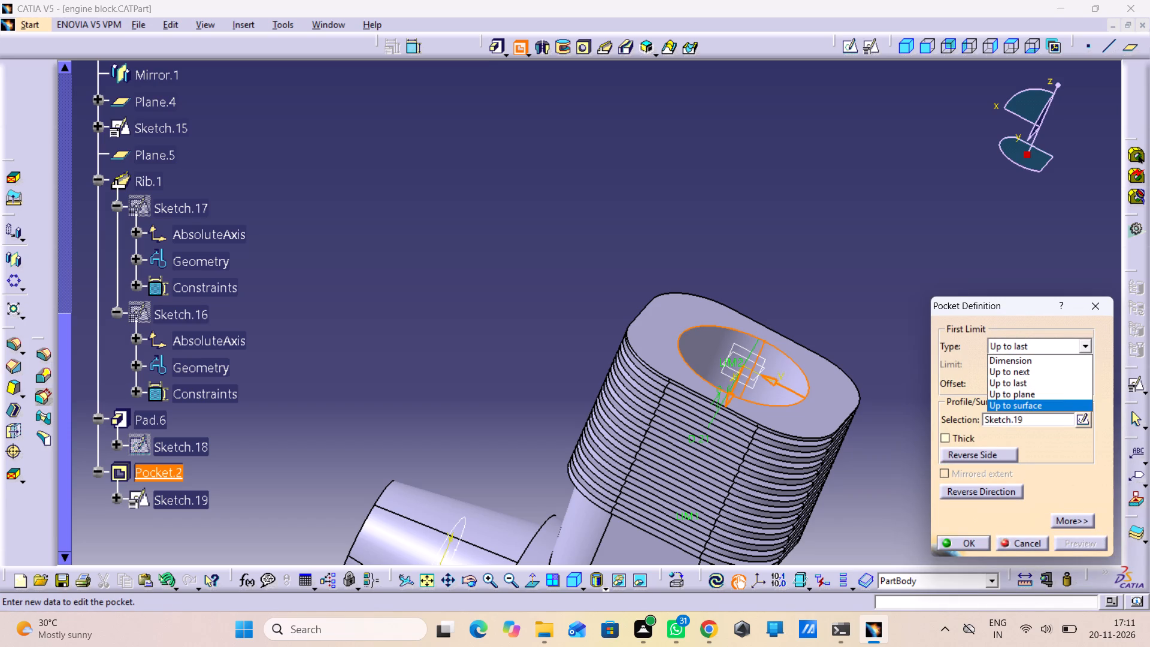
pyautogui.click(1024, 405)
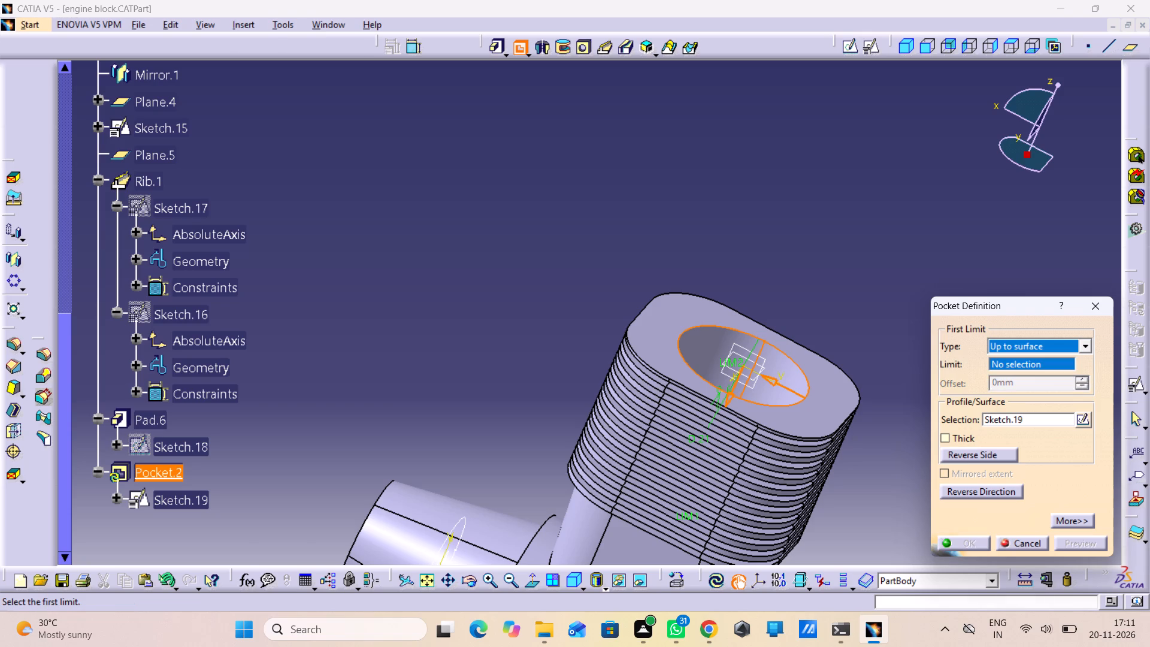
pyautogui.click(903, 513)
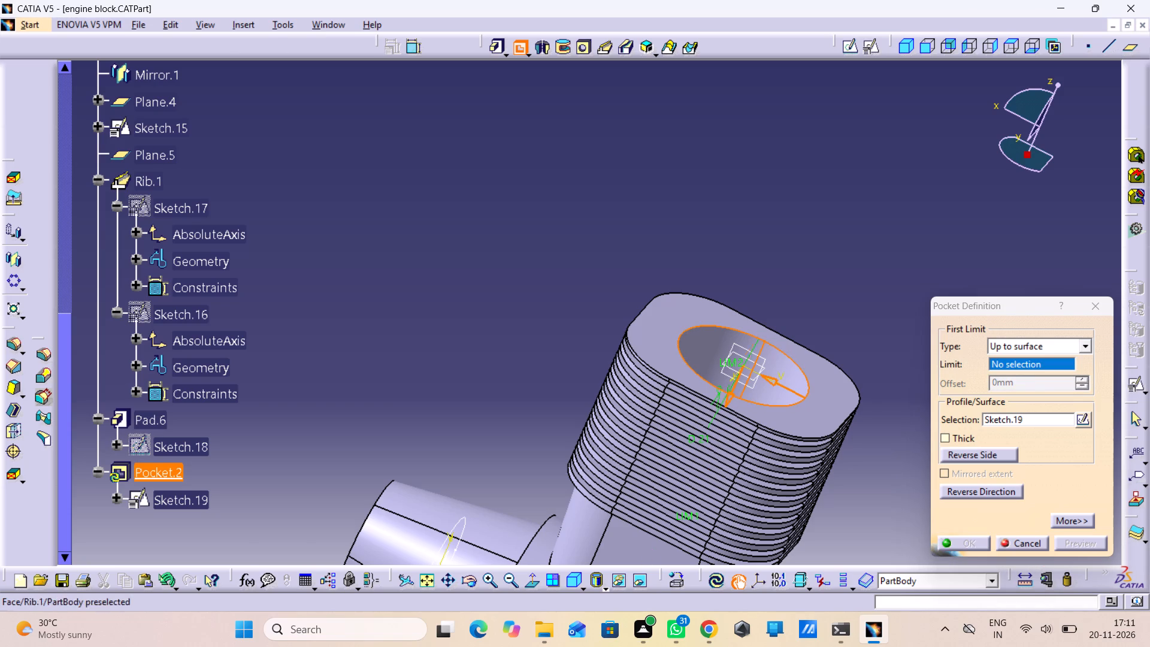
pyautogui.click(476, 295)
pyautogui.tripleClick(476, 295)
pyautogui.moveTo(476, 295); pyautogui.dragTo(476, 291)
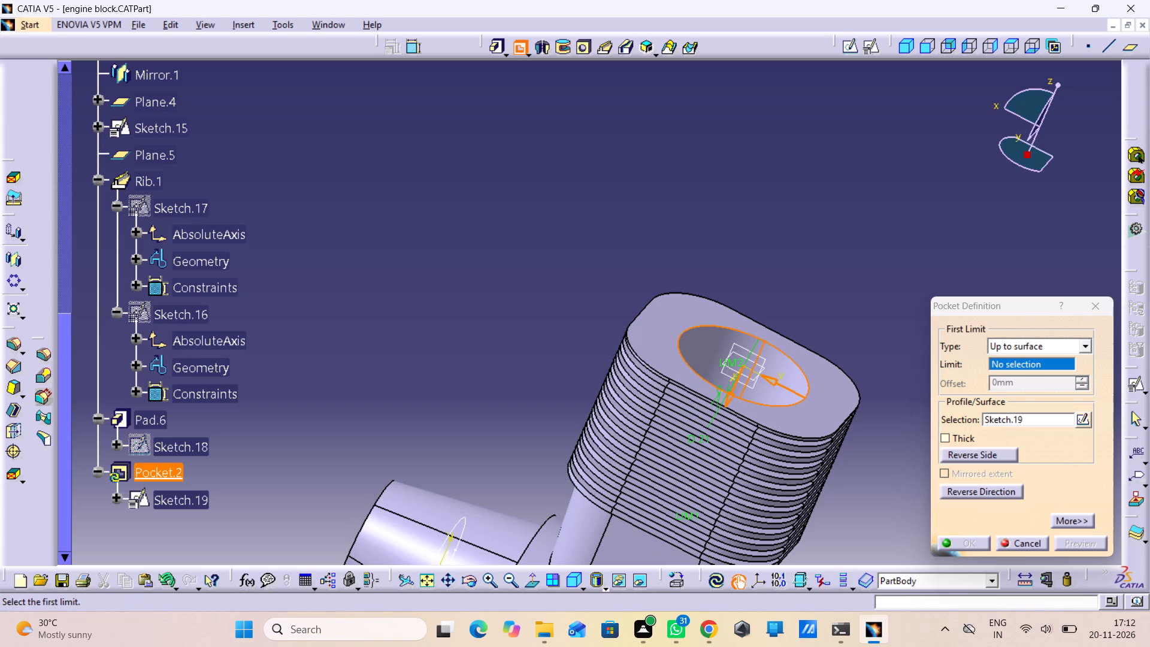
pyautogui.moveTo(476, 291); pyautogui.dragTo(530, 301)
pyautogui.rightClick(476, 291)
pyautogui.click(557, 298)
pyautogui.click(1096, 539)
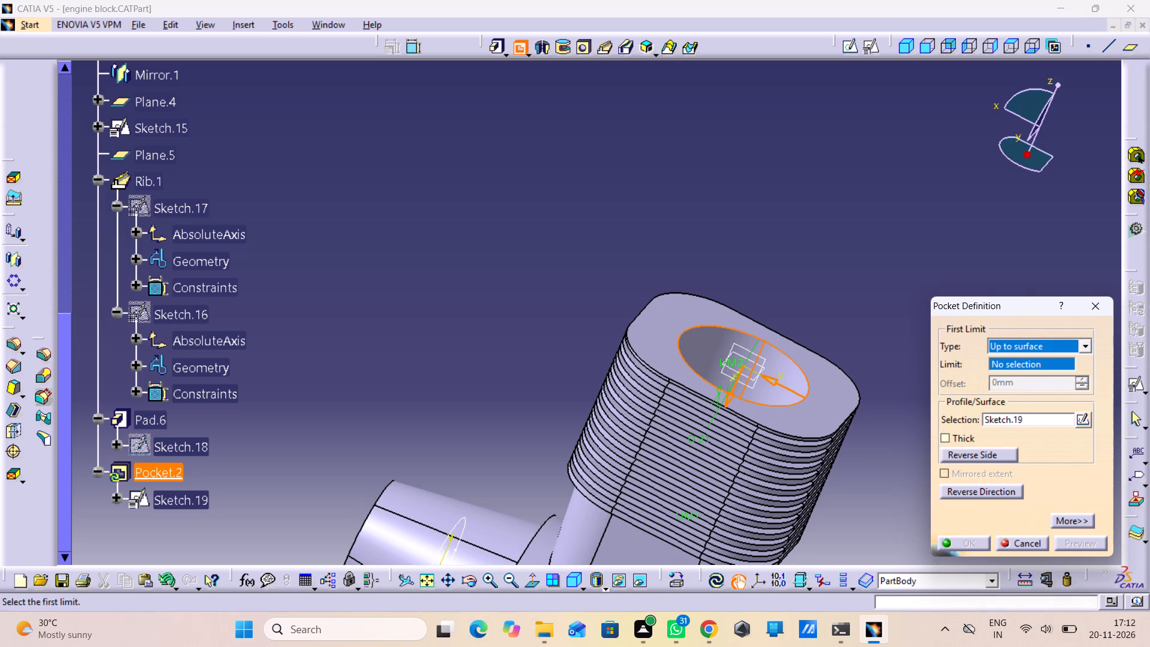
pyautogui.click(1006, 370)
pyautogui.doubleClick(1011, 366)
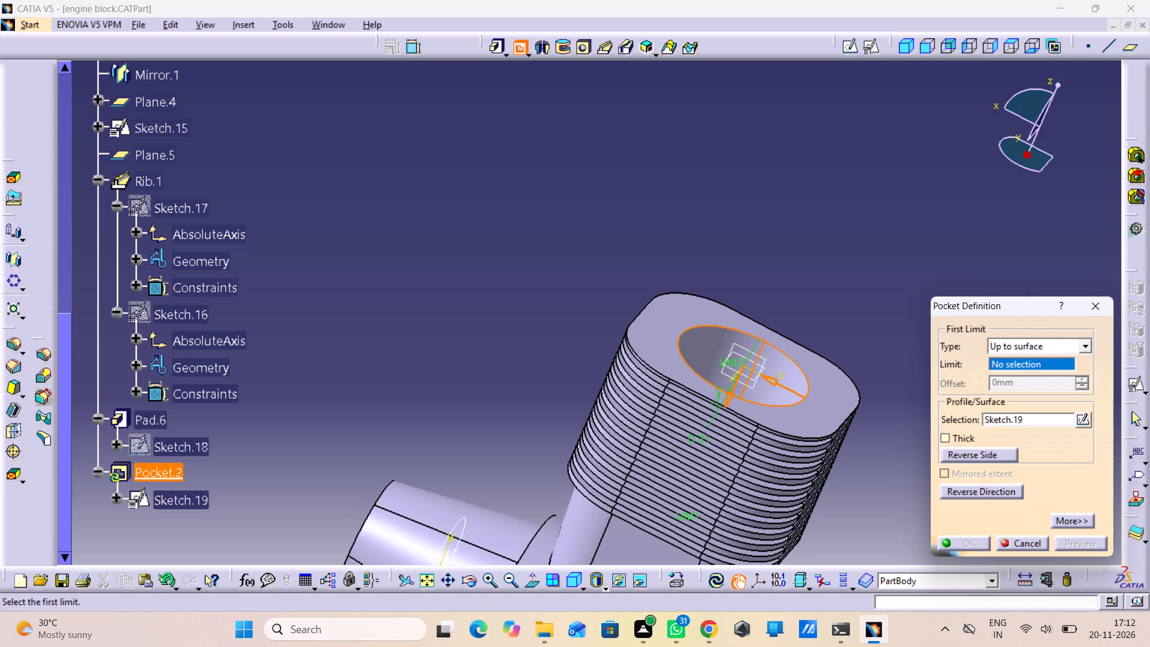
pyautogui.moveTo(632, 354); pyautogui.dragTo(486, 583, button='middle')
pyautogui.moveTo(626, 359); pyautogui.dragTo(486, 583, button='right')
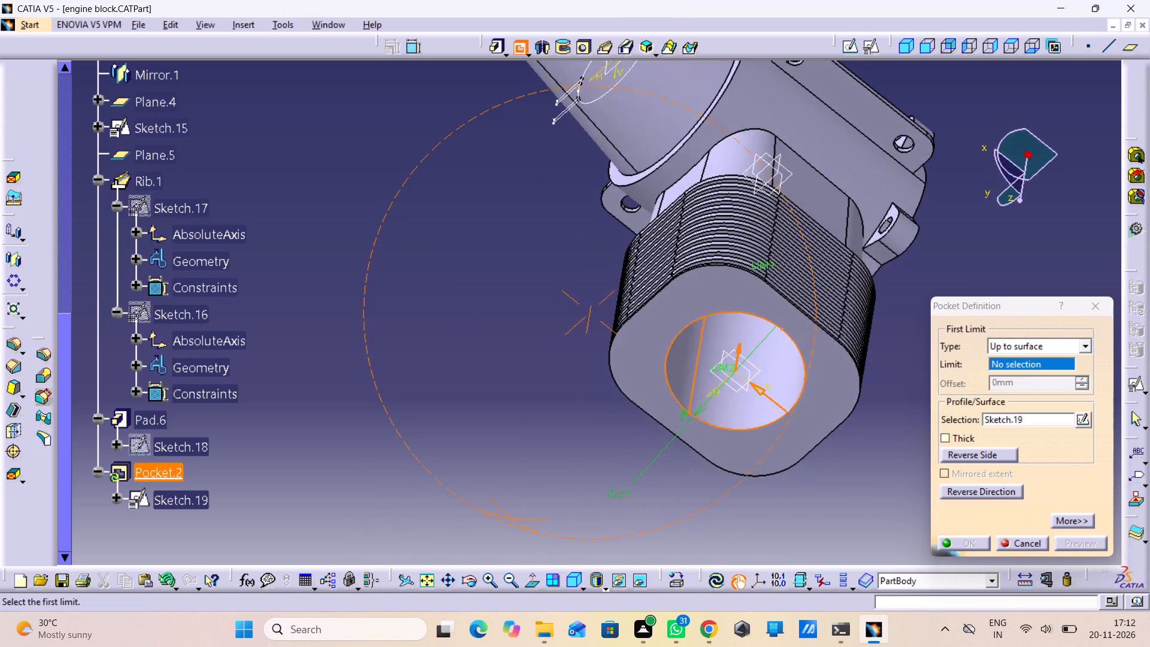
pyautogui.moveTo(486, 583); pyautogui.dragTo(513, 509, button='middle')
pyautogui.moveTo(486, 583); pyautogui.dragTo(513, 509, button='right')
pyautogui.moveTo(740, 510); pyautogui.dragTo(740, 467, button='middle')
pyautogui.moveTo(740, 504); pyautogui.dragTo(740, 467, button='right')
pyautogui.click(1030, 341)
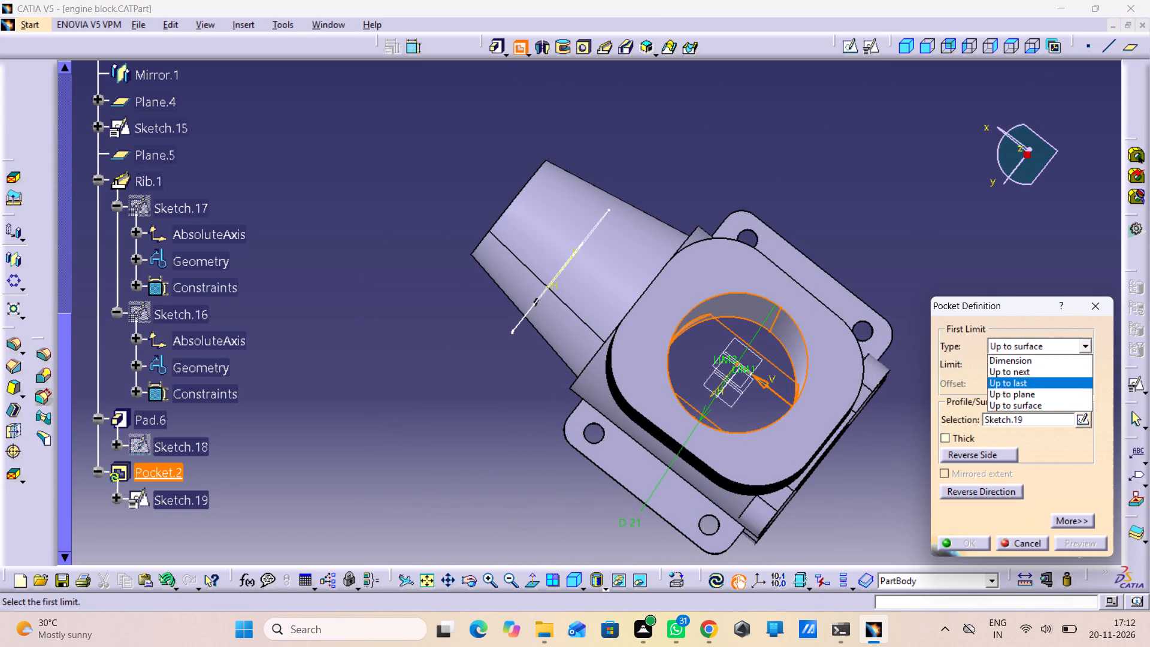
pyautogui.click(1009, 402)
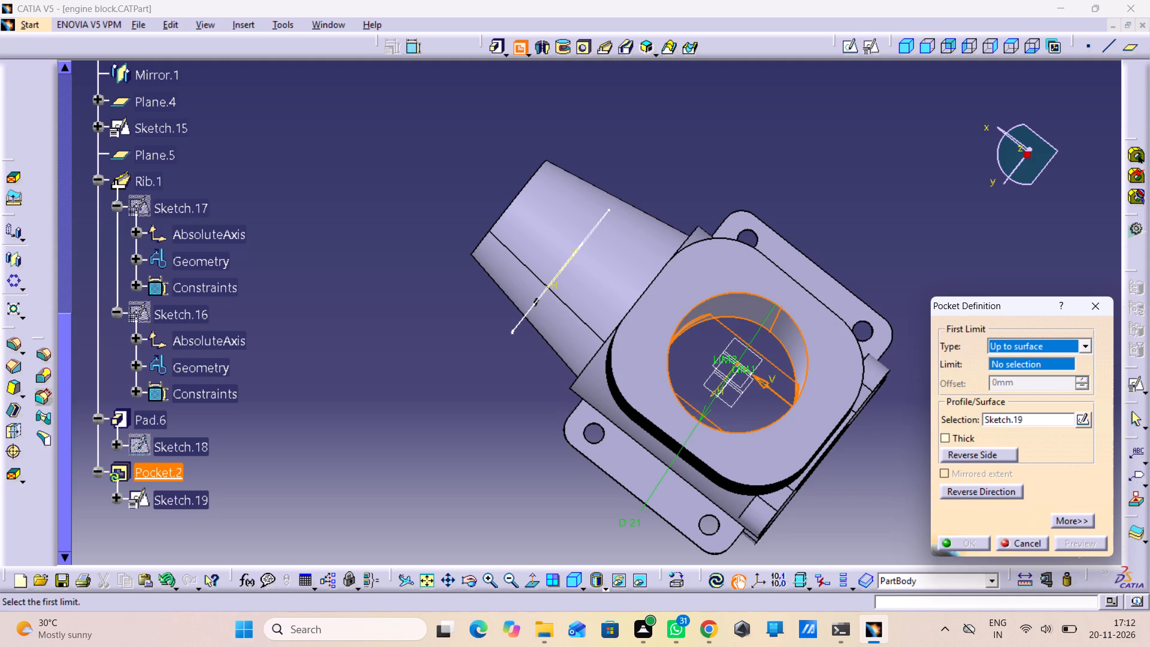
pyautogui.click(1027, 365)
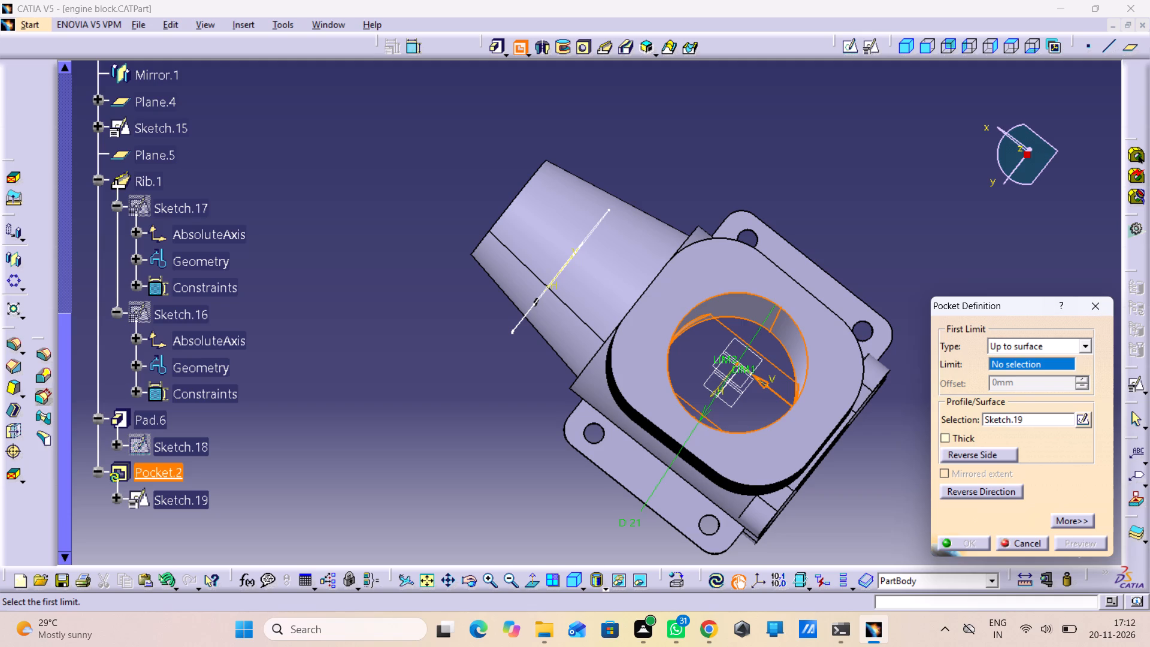
# Set the bore pocket's limit to Up to next, preview it, and create the pocket.
pyautogui.click(1031, 351)
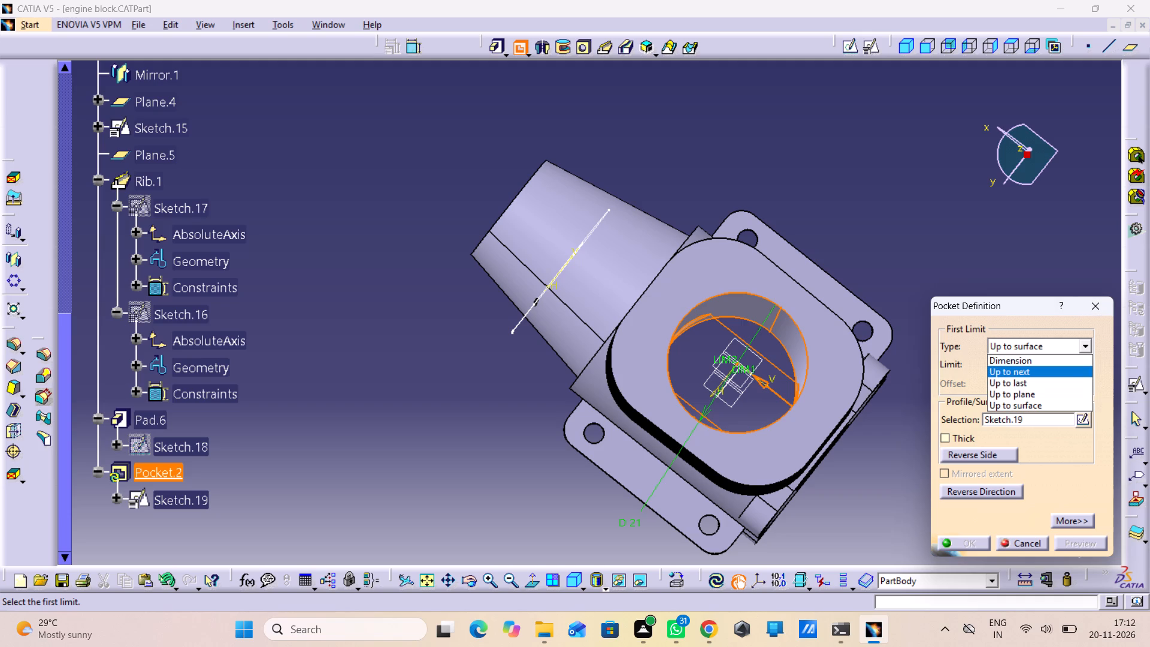
pyautogui.click(1025, 371)
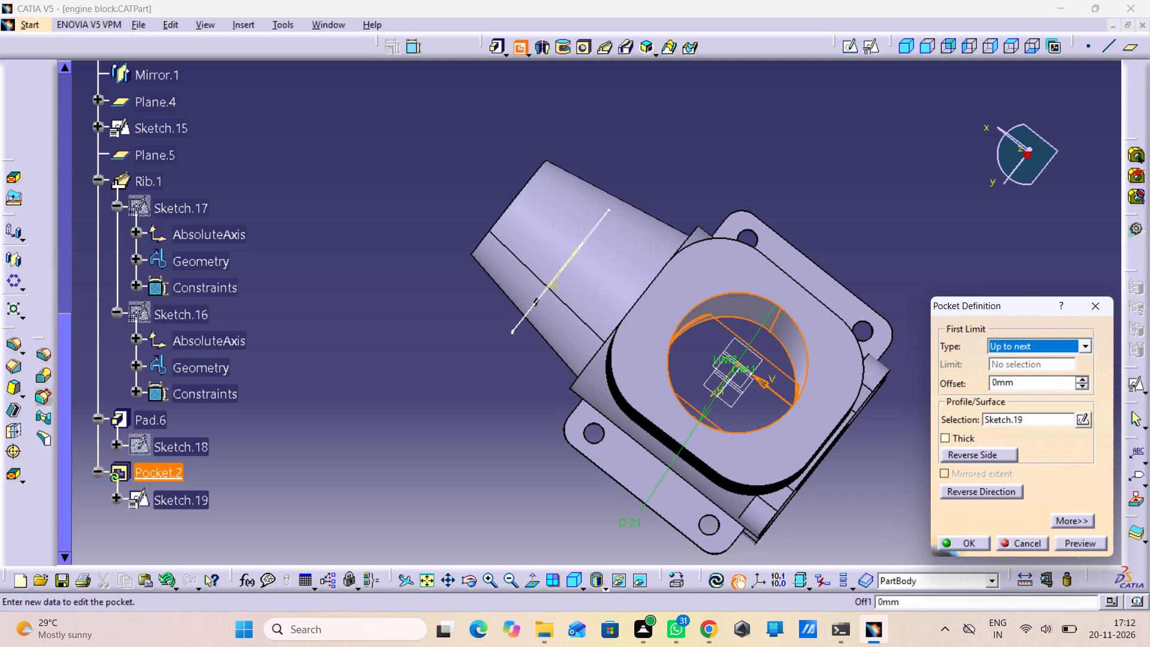
pyautogui.click(1085, 537)
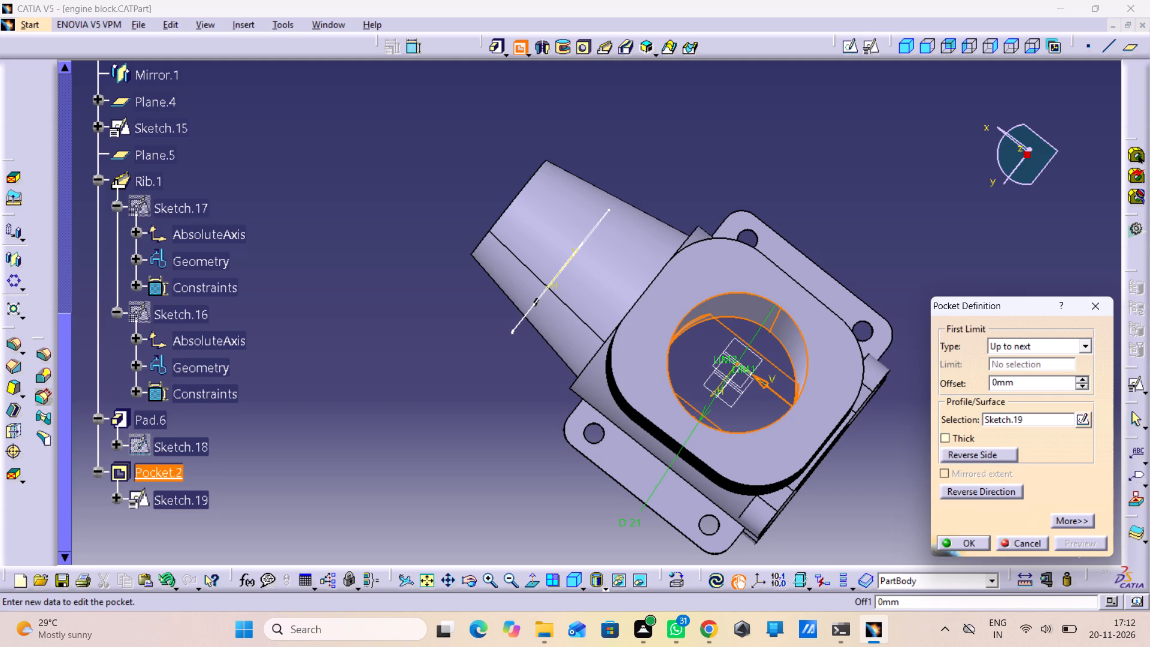
pyautogui.click(963, 542)
pyautogui.click(910, 532)
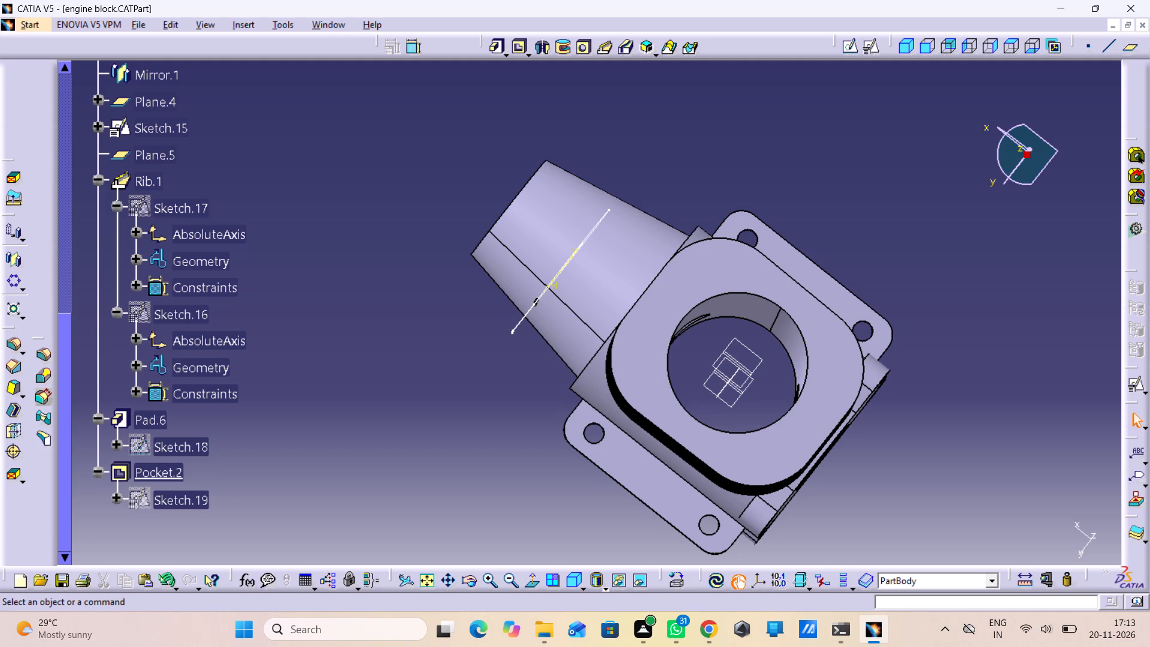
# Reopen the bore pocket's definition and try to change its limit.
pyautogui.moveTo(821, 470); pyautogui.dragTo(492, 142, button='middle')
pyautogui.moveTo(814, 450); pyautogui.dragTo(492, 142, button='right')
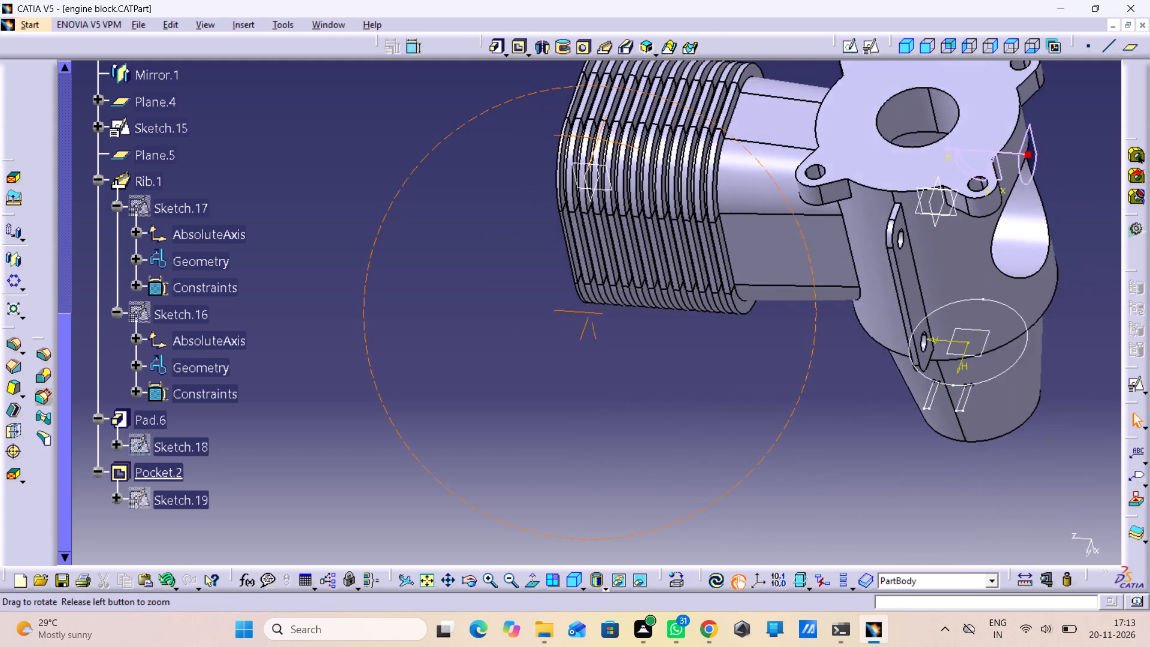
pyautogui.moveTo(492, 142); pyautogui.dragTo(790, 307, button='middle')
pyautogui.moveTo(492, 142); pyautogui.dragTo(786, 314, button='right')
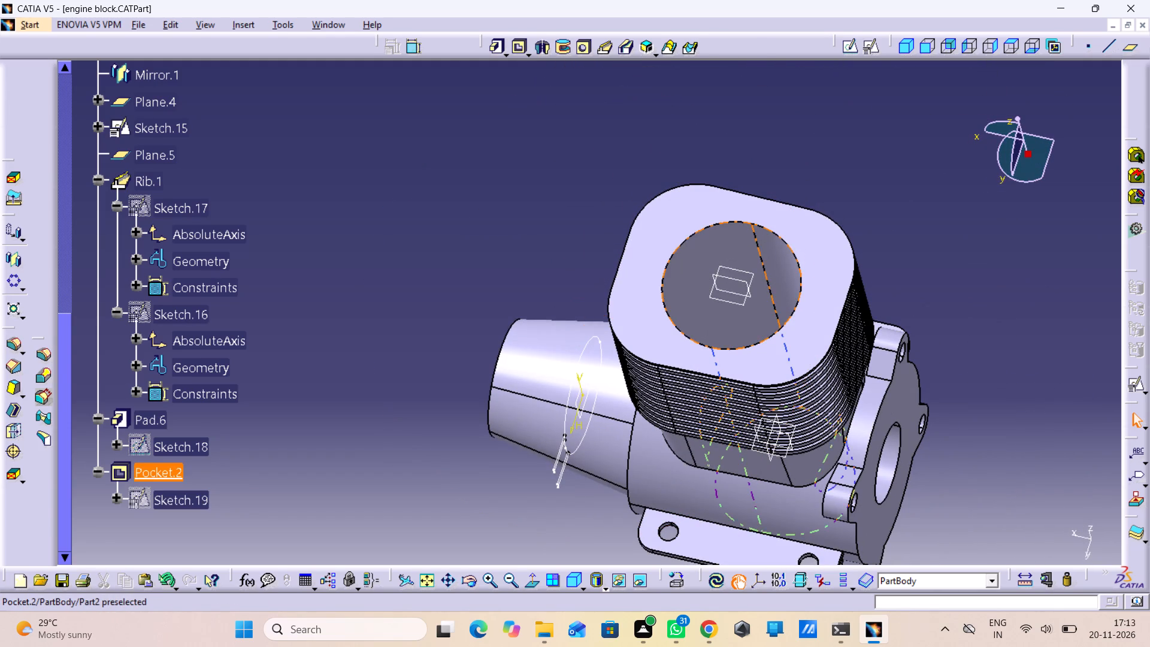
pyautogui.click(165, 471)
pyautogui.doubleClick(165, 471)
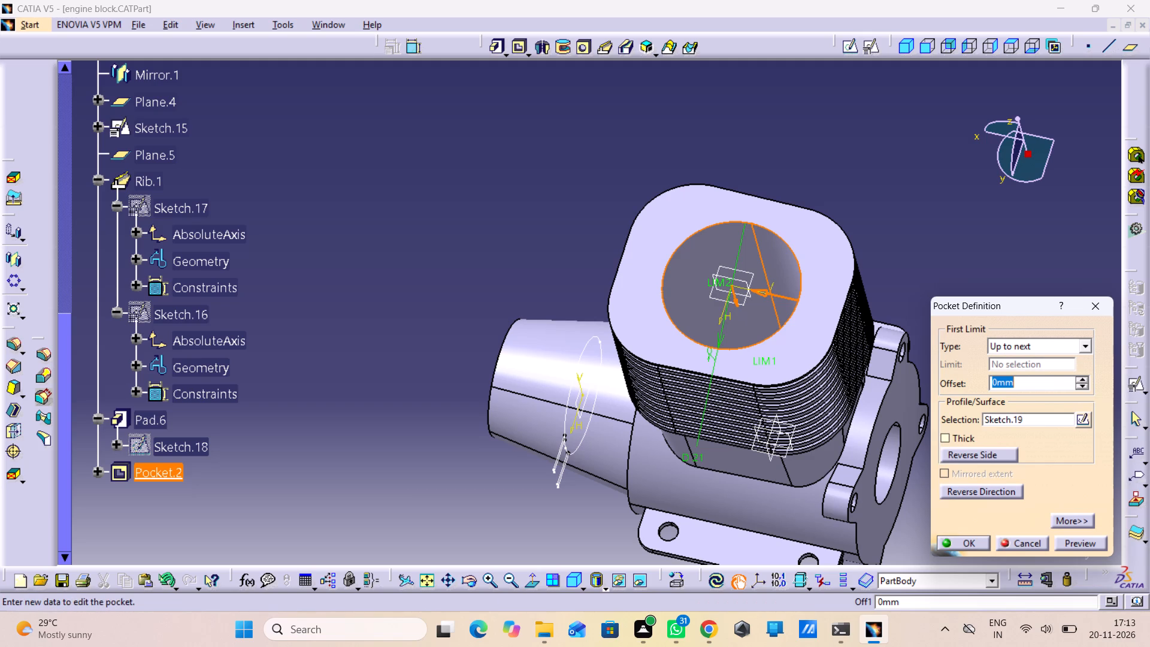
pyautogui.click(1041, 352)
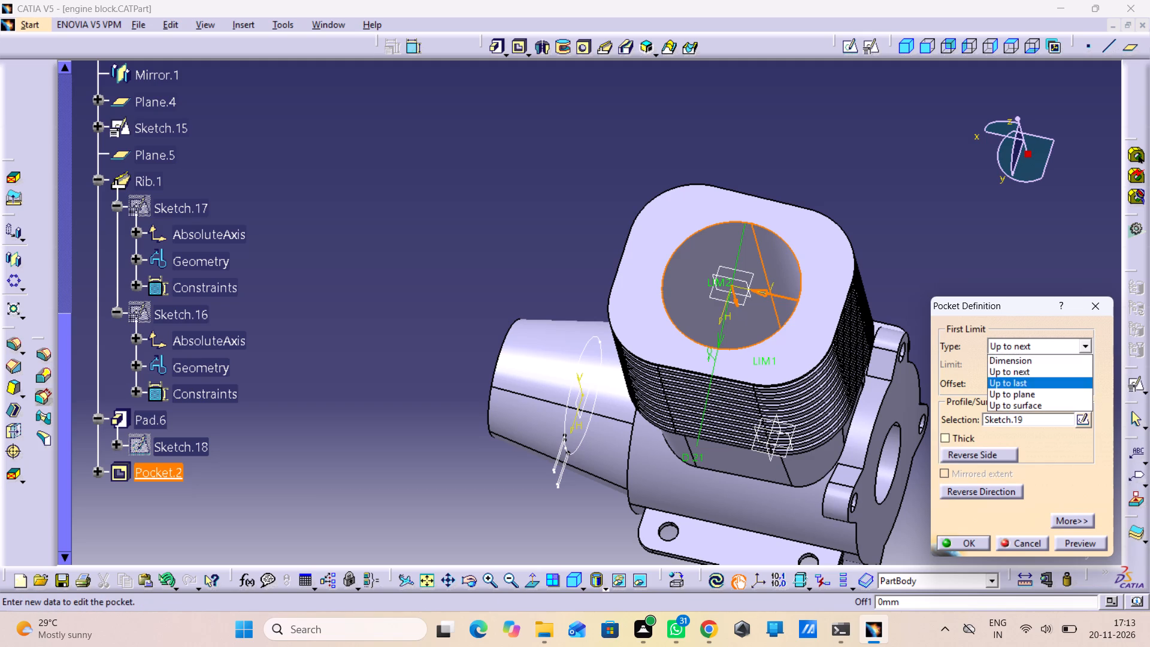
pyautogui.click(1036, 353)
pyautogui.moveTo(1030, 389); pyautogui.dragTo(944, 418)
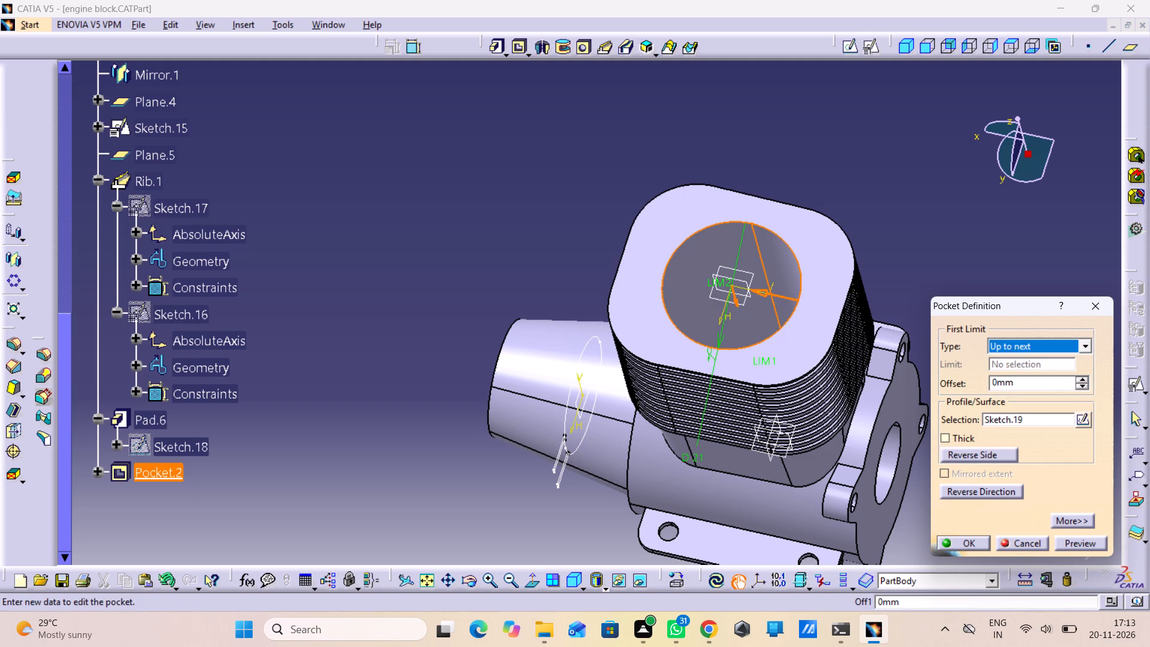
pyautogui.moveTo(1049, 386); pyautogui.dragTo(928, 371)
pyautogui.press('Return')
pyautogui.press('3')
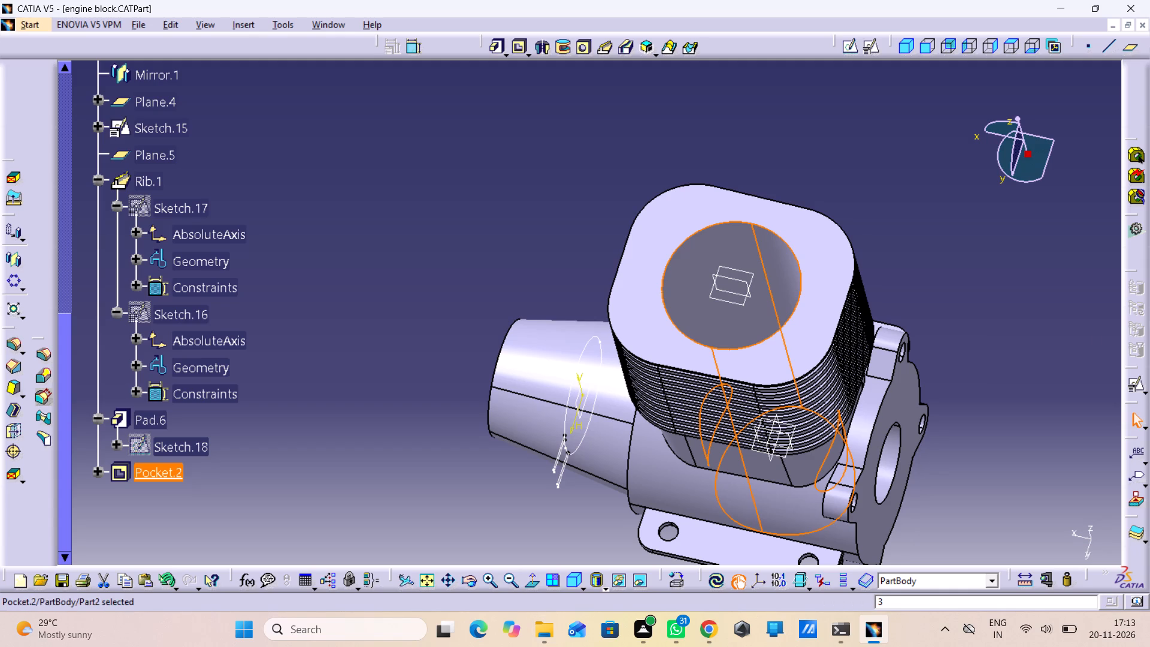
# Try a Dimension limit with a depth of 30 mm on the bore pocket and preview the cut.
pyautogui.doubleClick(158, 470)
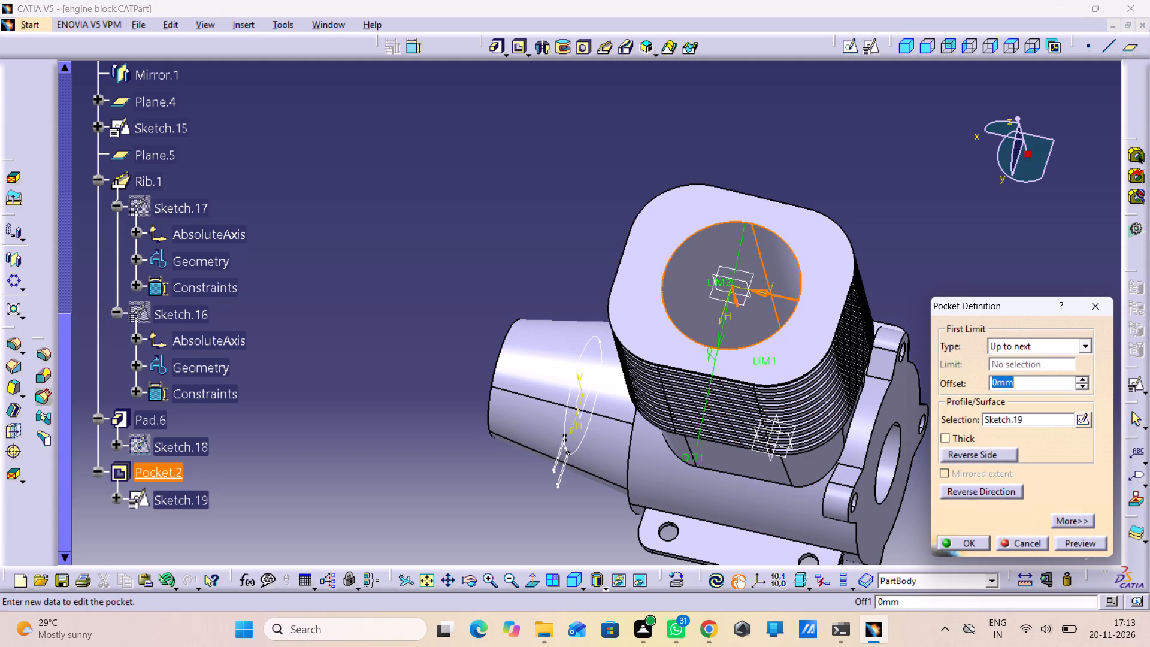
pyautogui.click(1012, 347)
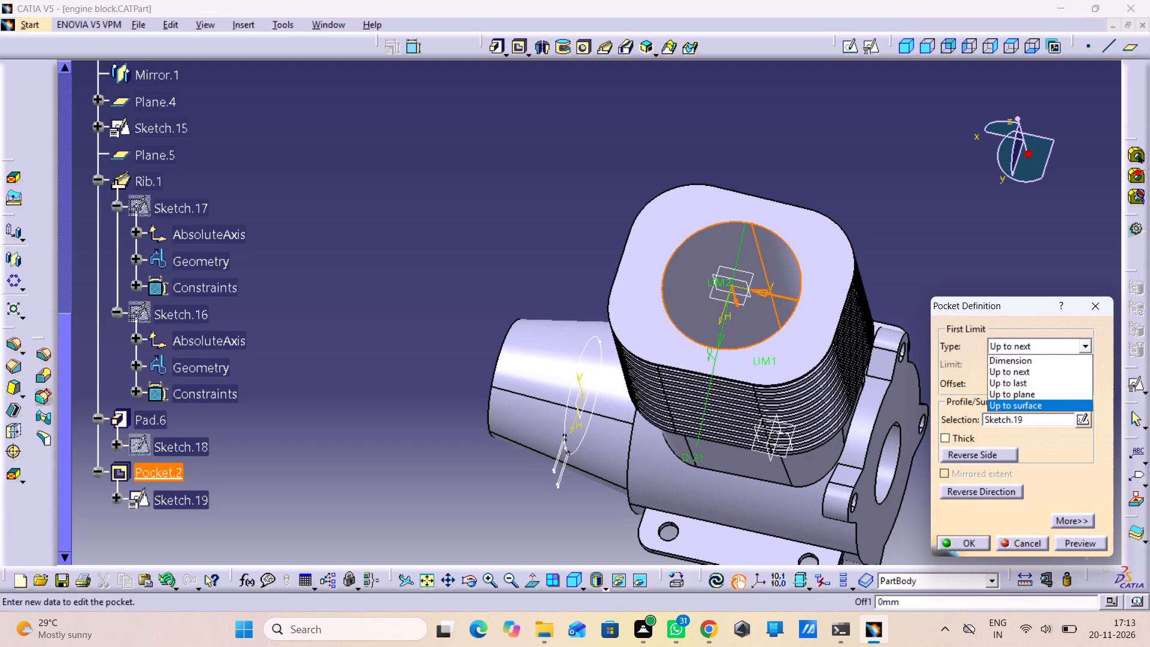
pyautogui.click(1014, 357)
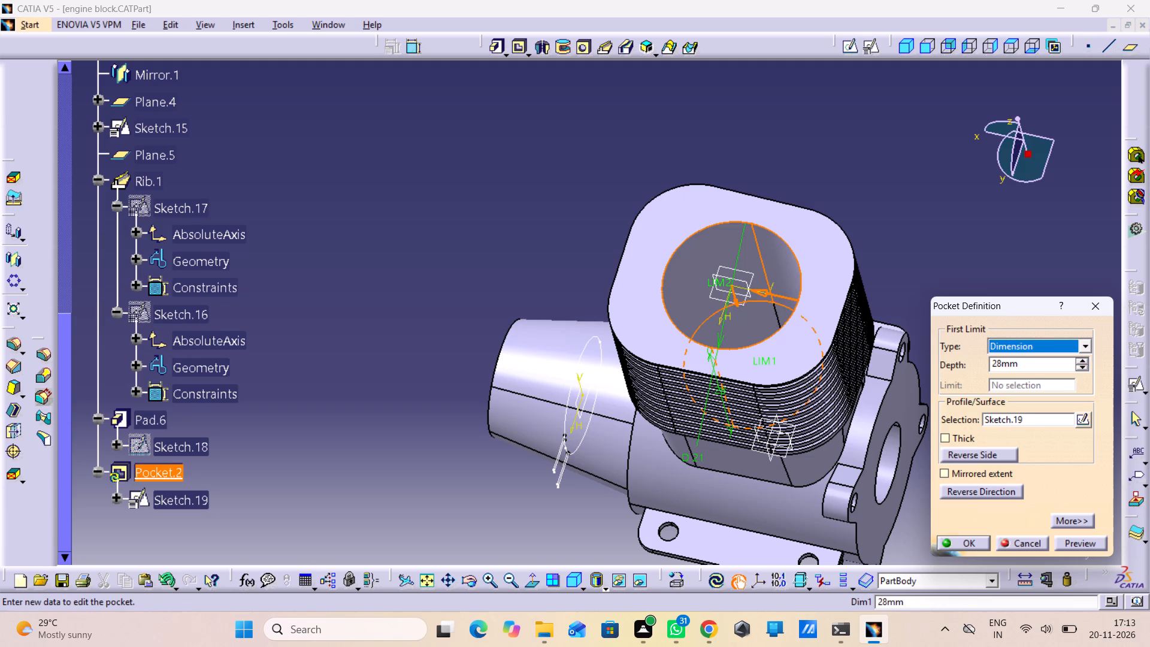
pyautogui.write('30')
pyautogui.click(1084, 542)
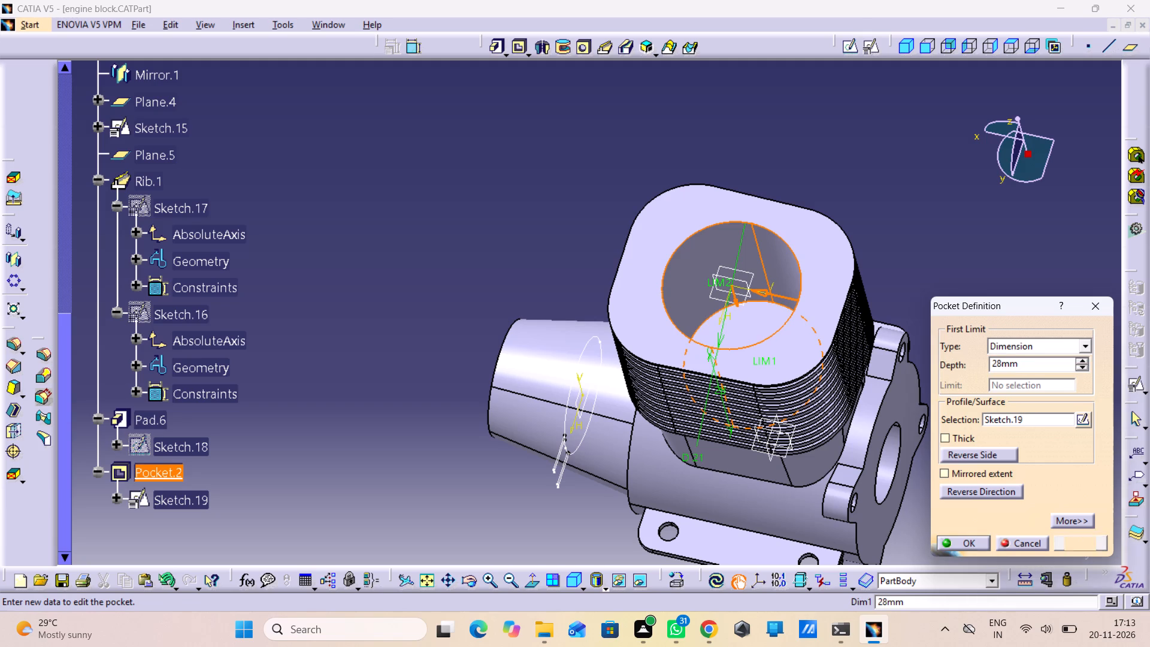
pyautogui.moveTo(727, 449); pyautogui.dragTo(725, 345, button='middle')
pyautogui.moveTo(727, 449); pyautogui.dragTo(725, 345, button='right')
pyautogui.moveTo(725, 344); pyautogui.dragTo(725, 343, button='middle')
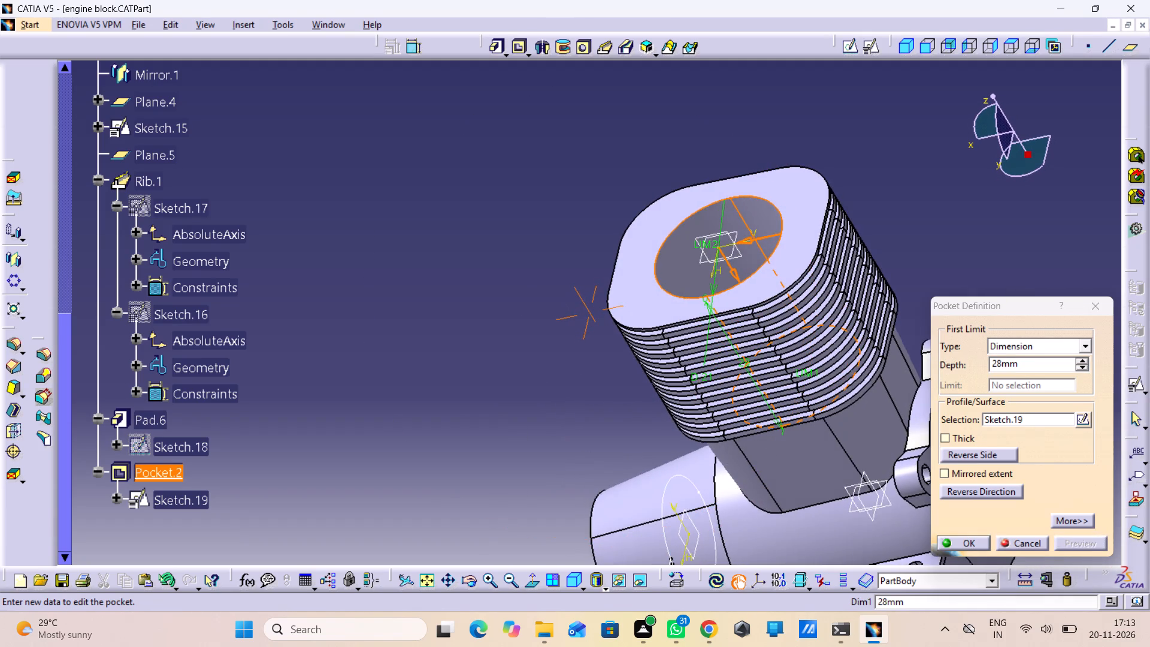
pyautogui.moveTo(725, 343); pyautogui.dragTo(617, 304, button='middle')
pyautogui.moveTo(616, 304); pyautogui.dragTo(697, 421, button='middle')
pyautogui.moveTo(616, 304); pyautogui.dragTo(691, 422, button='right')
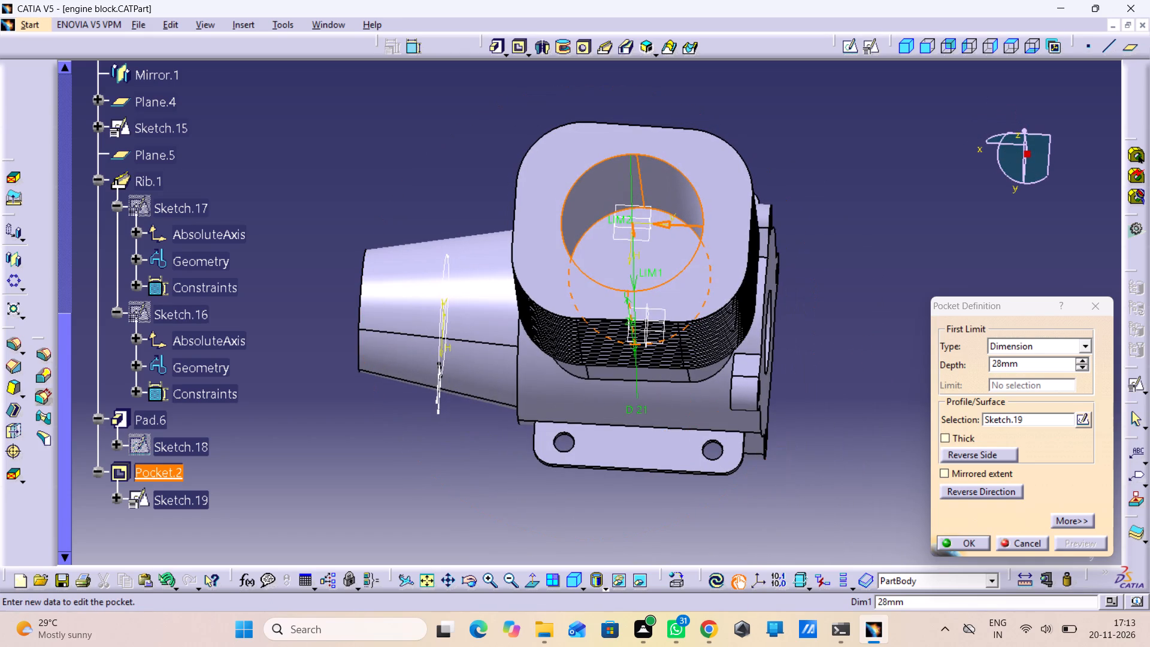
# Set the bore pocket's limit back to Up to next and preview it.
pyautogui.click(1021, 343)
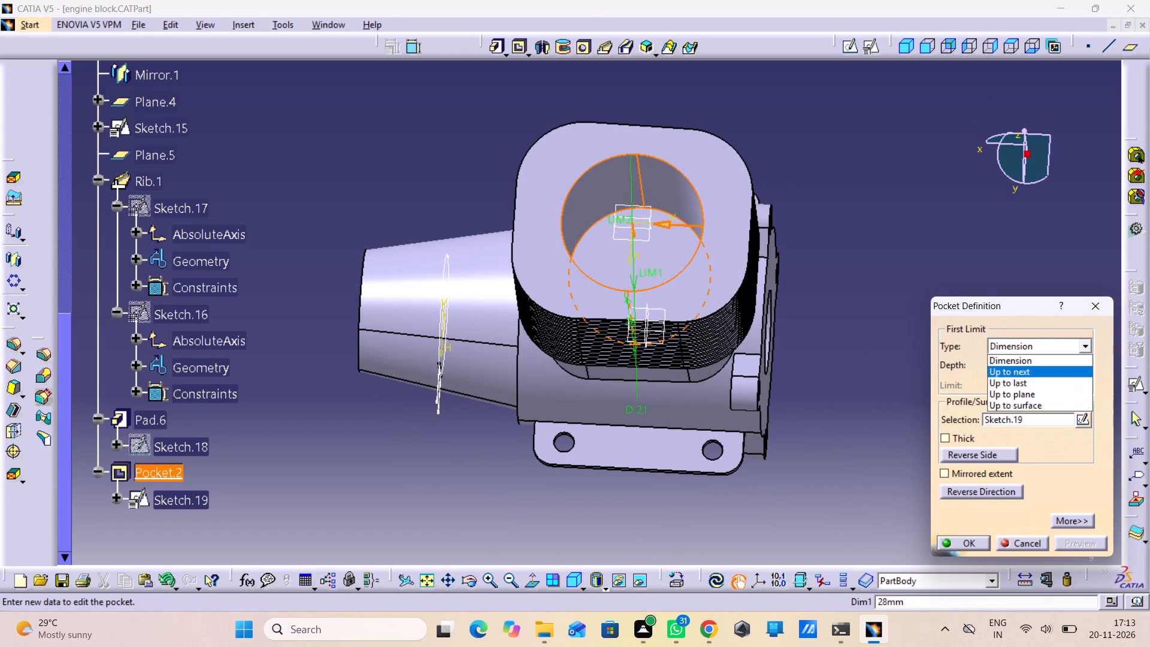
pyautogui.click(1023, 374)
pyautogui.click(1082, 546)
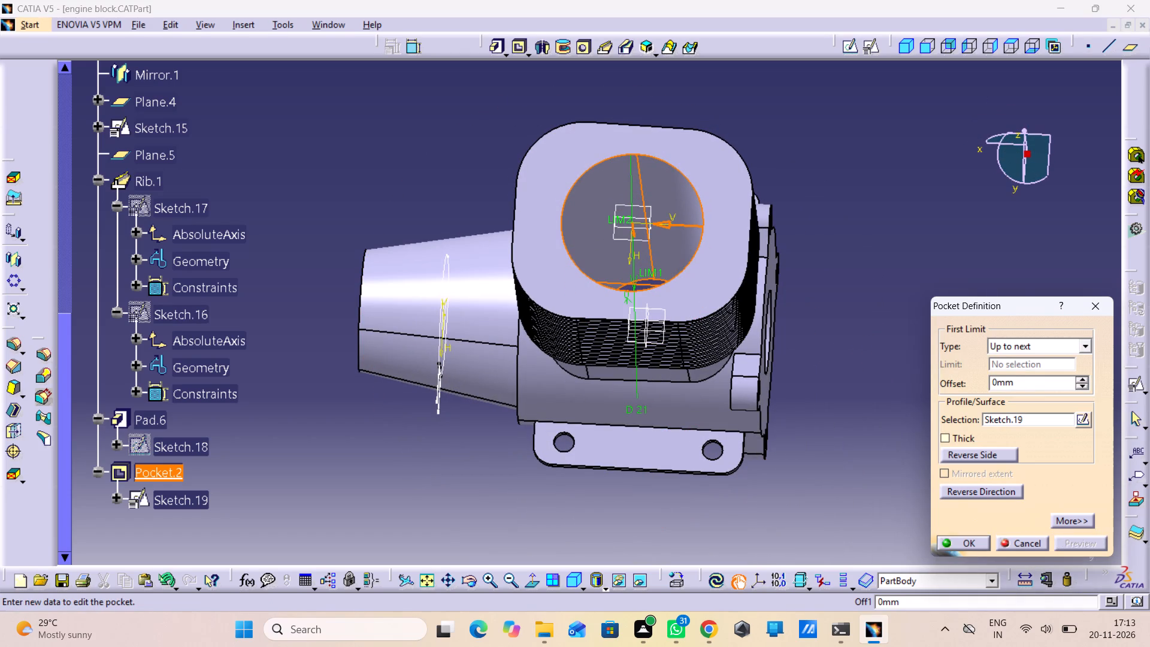
# Examine the previewed bore cut through the cylinder and crankcase from below and around the block, and leave the pocket definition.
pyautogui.moveTo(709, 356); pyautogui.dragTo(680, 279, button='middle')
pyautogui.moveTo(709, 356); pyautogui.dragTo(677, 288, button='right')
pyautogui.moveTo(653, 391); pyautogui.dragTo(646, 267, button='middle')
pyautogui.moveTo(653, 391); pyautogui.dragTo(646, 267, button='right')
pyautogui.moveTo(640, 377); pyautogui.dragTo(591, 298, button='middle')
pyautogui.moveTo(640, 377); pyautogui.dragTo(594, 301, button='right')
pyautogui.moveTo(625, 438); pyautogui.dragTo(483, 236, button='middle')
pyautogui.moveTo(484, 291); pyautogui.dragTo(482, 131, button='middle')
pyautogui.moveTo(491, 294); pyautogui.dragTo(482, 131, button='right')
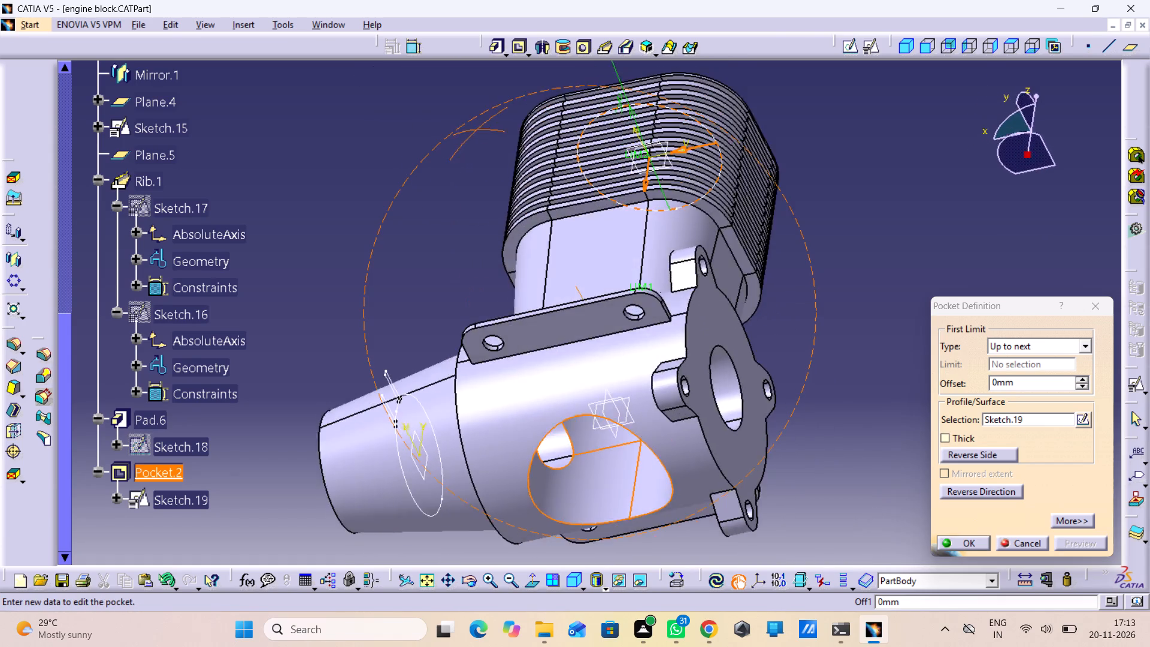
pyautogui.moveTo(482, 131); pyautogui.dragTo(815, 433, button='middle')
pyautogui.moveTo(482, 131); pyautogui.dragTo(815, 433, button='right')
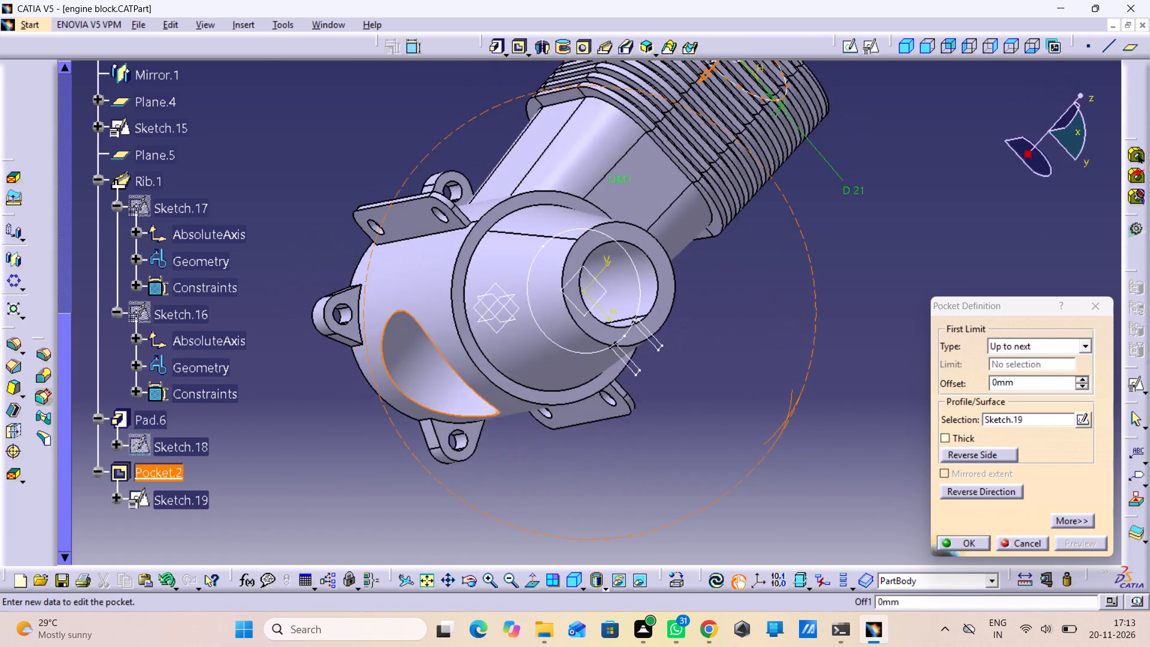
pyautogui.moveTo(815, 433); pyautogui.dragTo(461, 189, button='middle')
pyautogui.moveTo(815, 433); pyautogui.dragTo(461, 189, button='right')
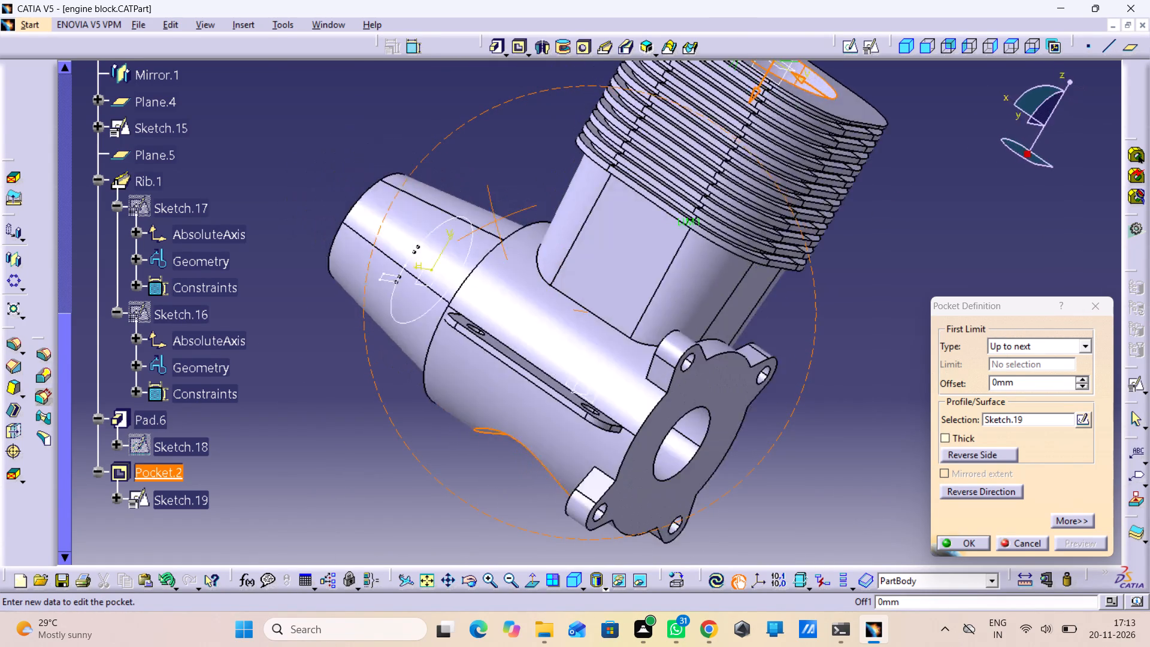
pyautogui.moveTo(461, 189); pyautogui.dragTo(456, 188, button='middle')
pyautogui.moveTo(461, 189); pyautogui.dragTo(456, 198, button='right')
pyautogui.click(1024, 544)
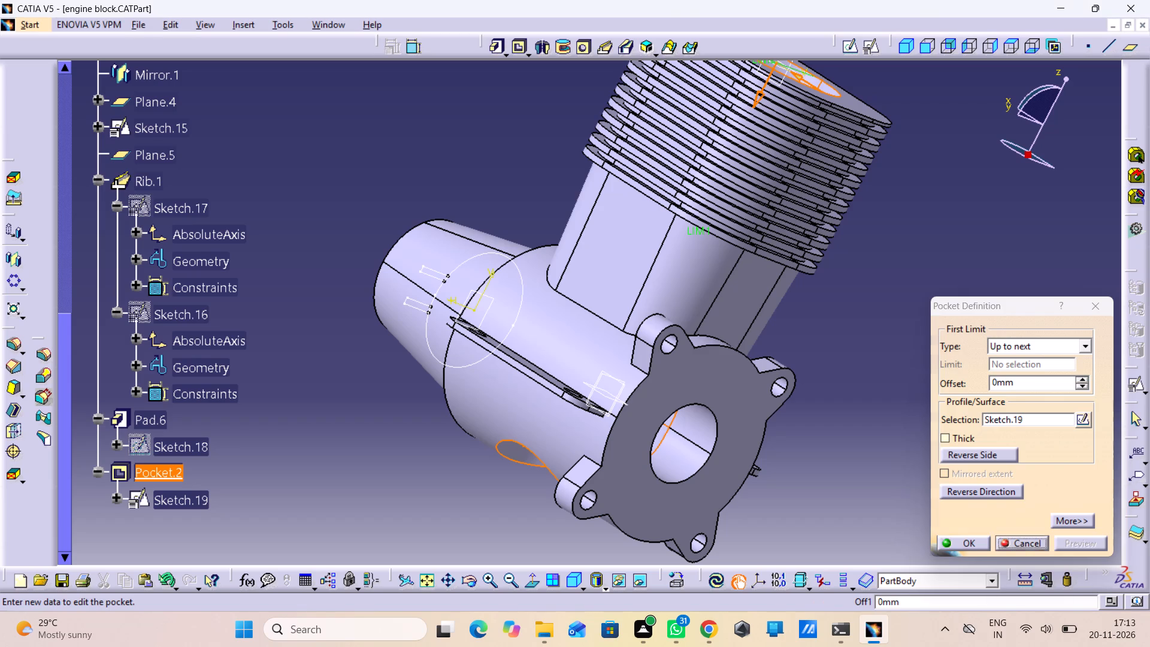
pyautogui.doubleClick(171, 473)
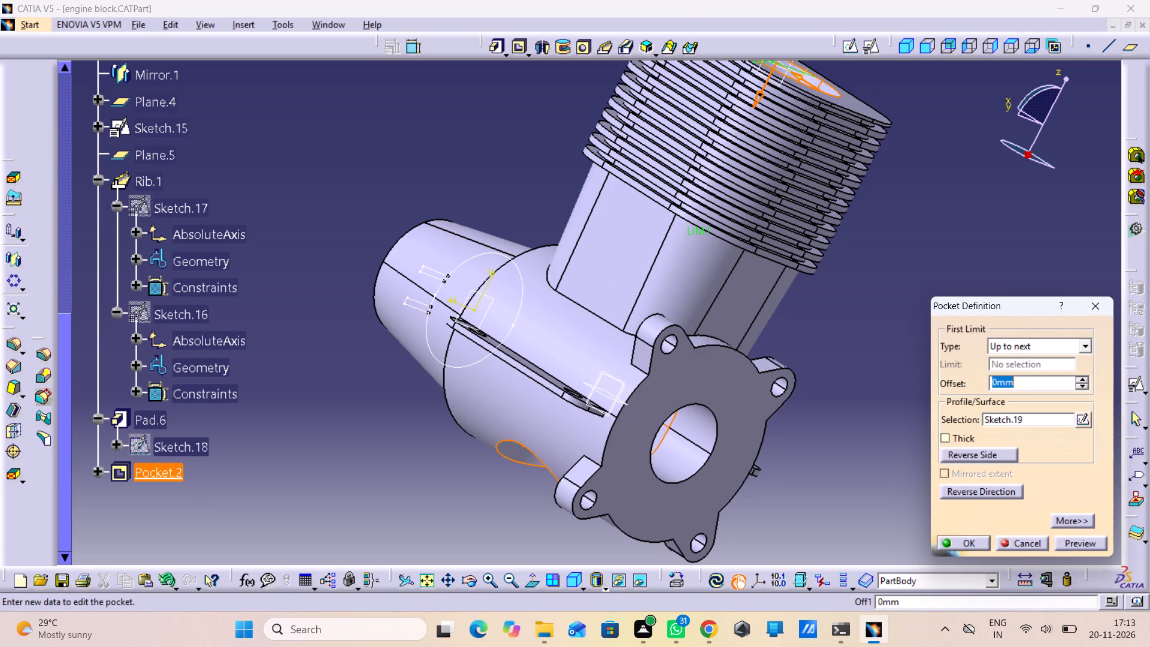
pyautogui.click(1008, 548)
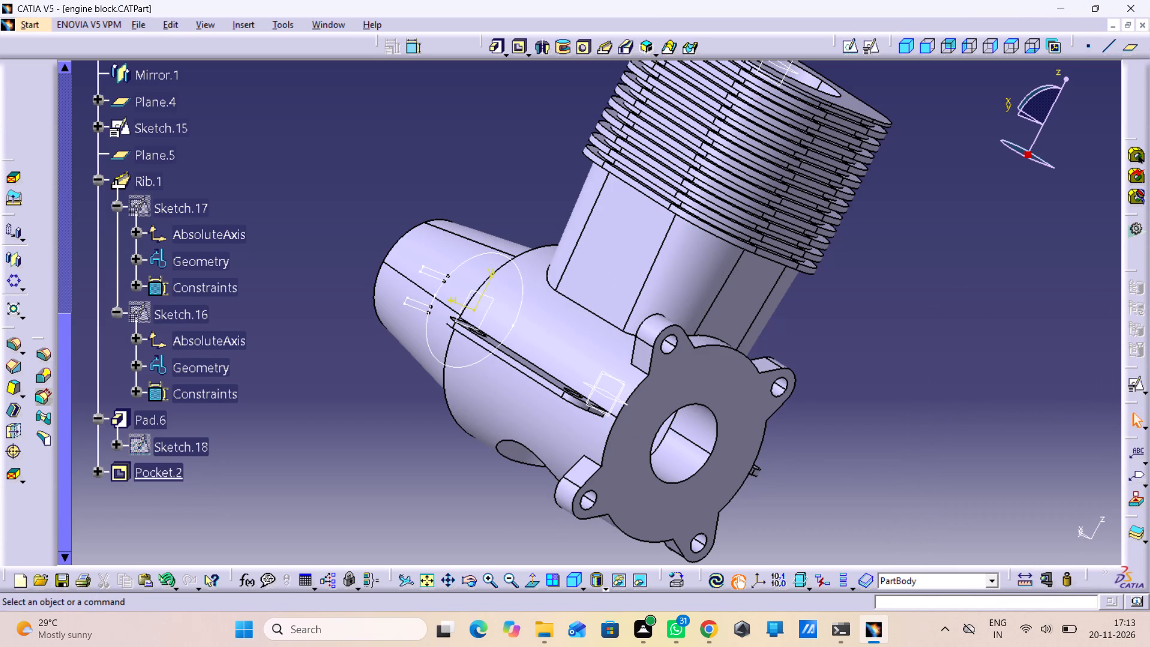
# Delete the cylinder's bore pocket together with its aggregated sketch.
pyautogui.rightClick(175, 472)
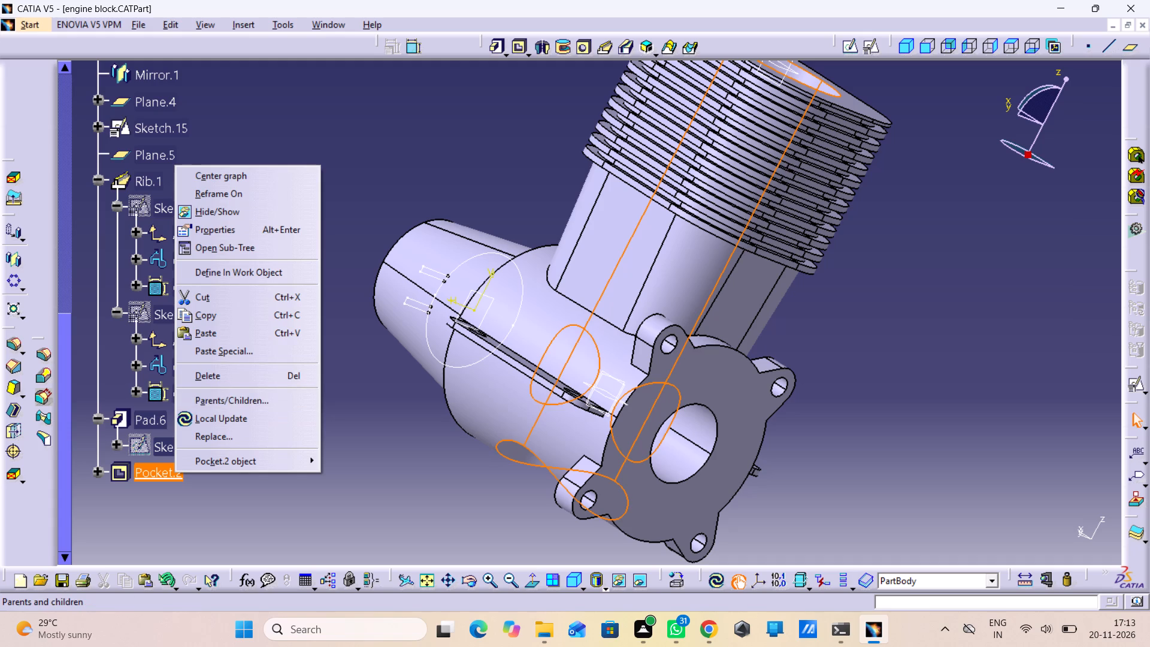
pyautogui.click(228, 373)
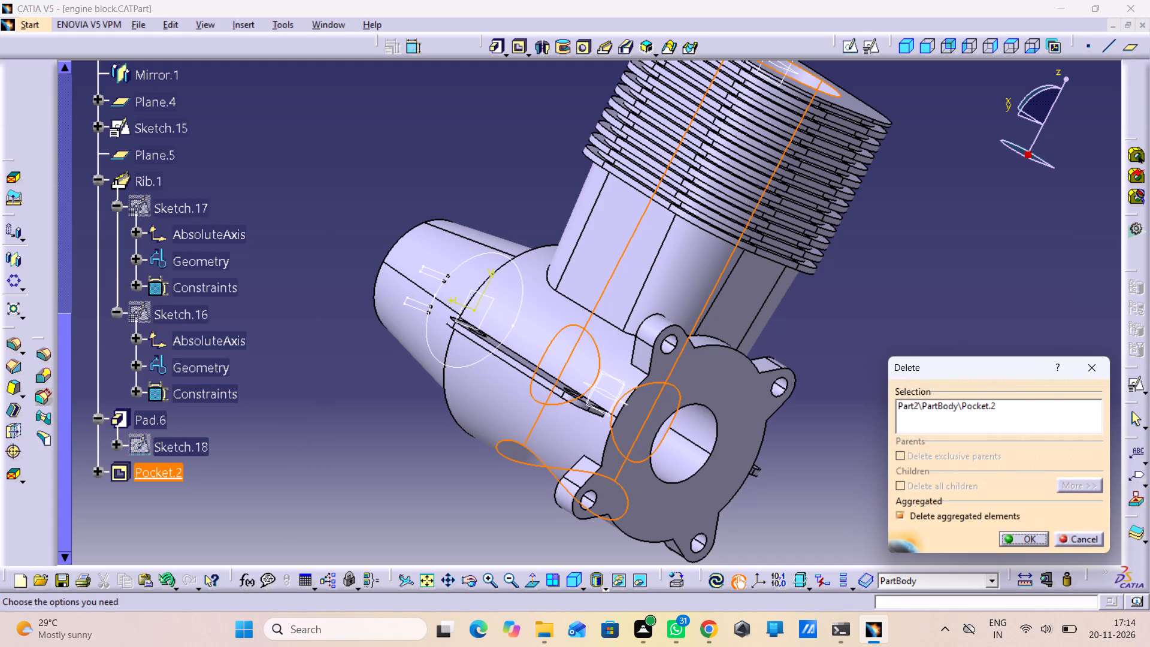
pyautogui.click(1019, 541)
# Start a sketch on the end face of the four-lug crankcase flange.
pyautogui.moveTo(394, 496); pyautogui.dragTo(365, 427, button='middle')
pyautogui.moveTo(394, 496); pyautogui.dragTo(361, 427, button='right')
pyautogui.moveTo(827, 554); pyautogui.dragTo(719, 448, button='middle')
pyautogui.moveTo(827, 550); pyautogui.dragTo(719, 448, button='right')
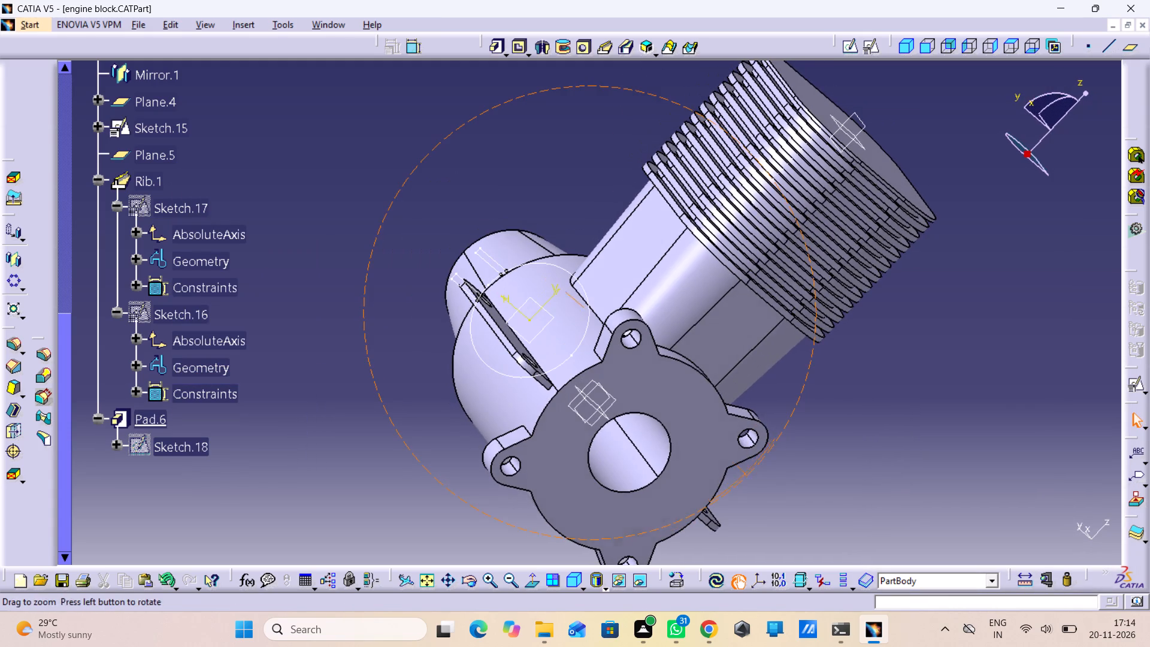
pyautogui.moveTo(912, 485); pyautogui.dragTo(736, 323, button='middle')
pyautogui.moveTo(912, 485); pyautogui.dragTo(736, 323, button='right')
pyautogui.click(668, 383)
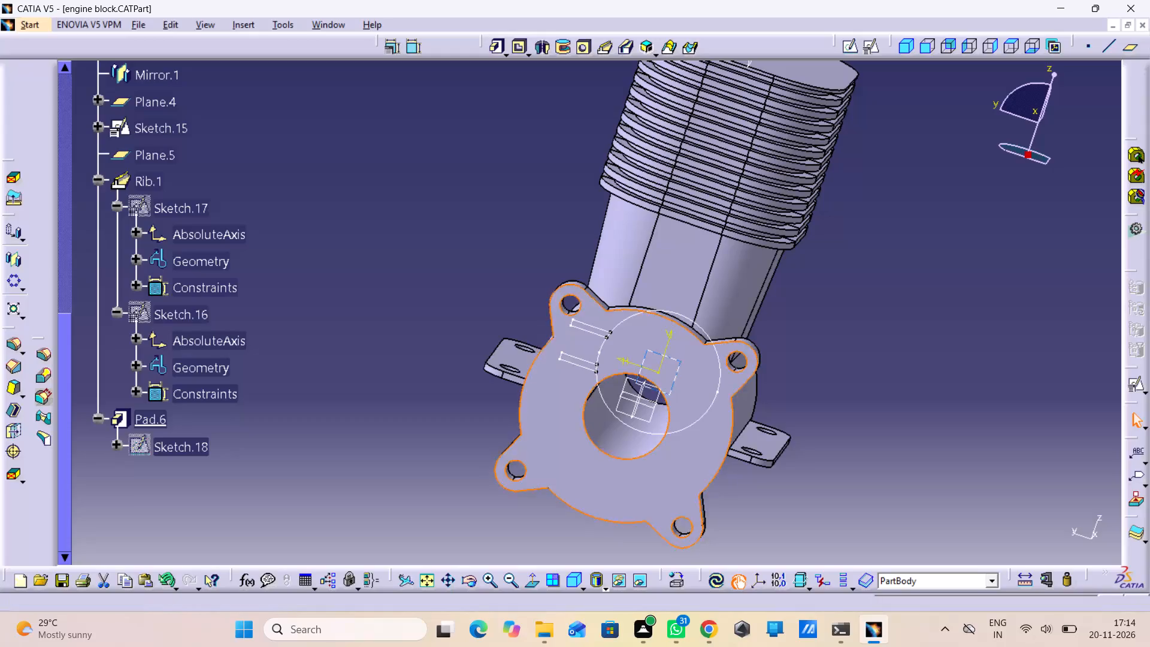
pyautogui.click(935, 491)
pyautogui.moveTo(759, 473); pyautogui.dragTo(759, 473, button='middle')
pyautogui.moveTo(759, 473); pyautogui.dragTo(759, 473, button='right')
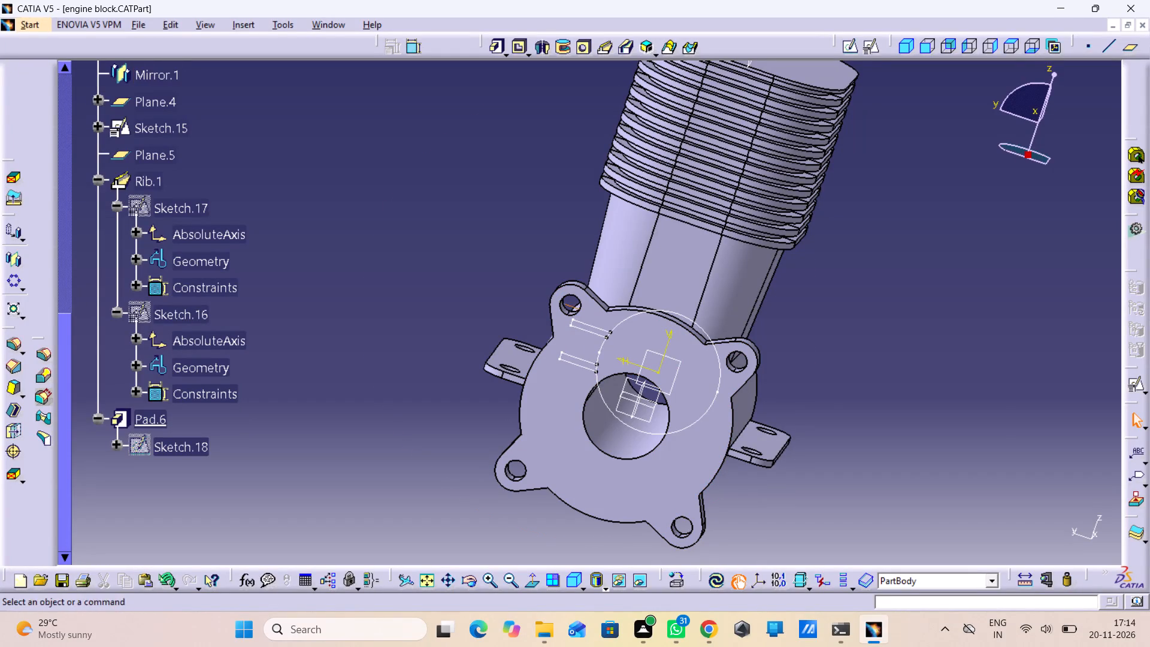
pyautogui.moveTo(759, 473); pyautogui.dragTo(782, 366, button='middle')
pyautogui.moveTo(759, 473); pyautogui.dragTo(915, 430, button='right')
pyautogui.moveTo(887, 410); pyautogui.dragTo(915, 430, button='middle')
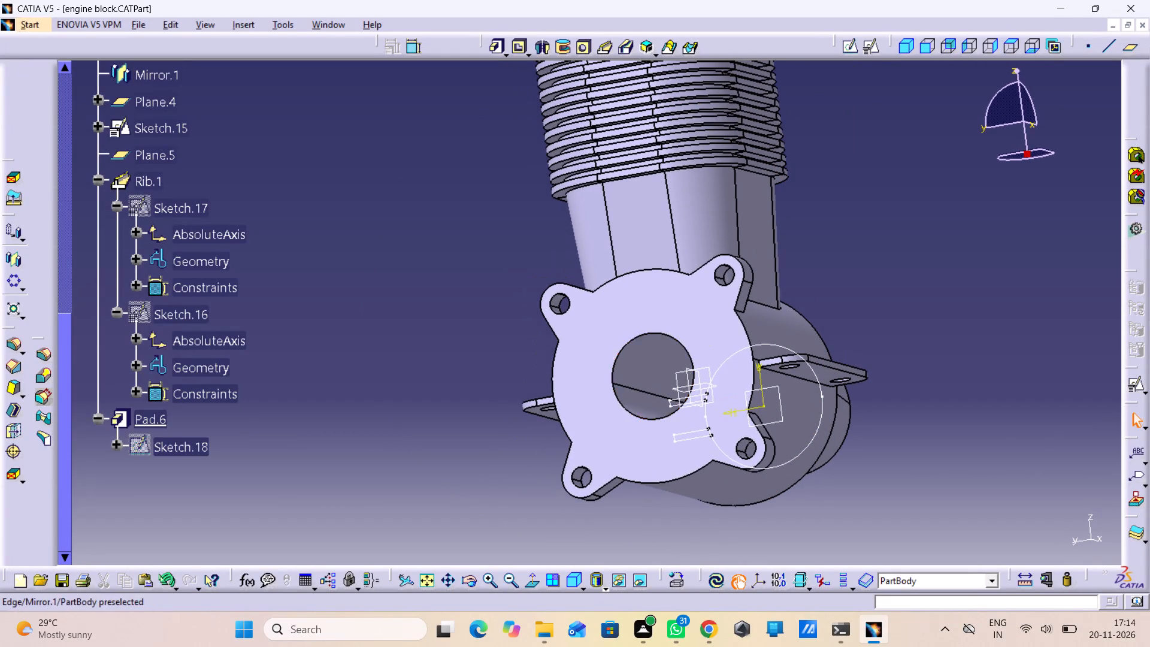
pyautogui.moveTo(600, 368); pyautogui.dragTo(706, 385, button='middle')
pyautogui.moveTo(600, 368); pyautogui.dragTo(707, 387, button='right')
pyautogui.click(786, 363)
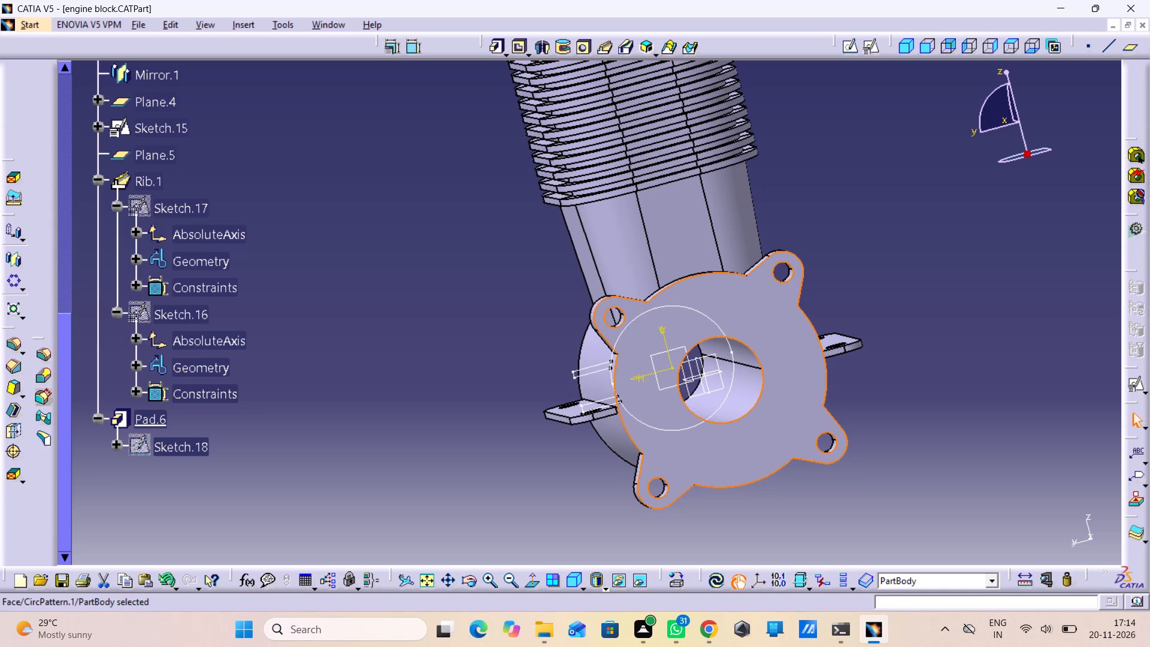
pyautogui.moveTo(417, 455); pyautogui.dragTo(426, 451, button='middle')
pyautogui.moveTo(422, 452); pyautogui.dragTo(426, 451, button='right')
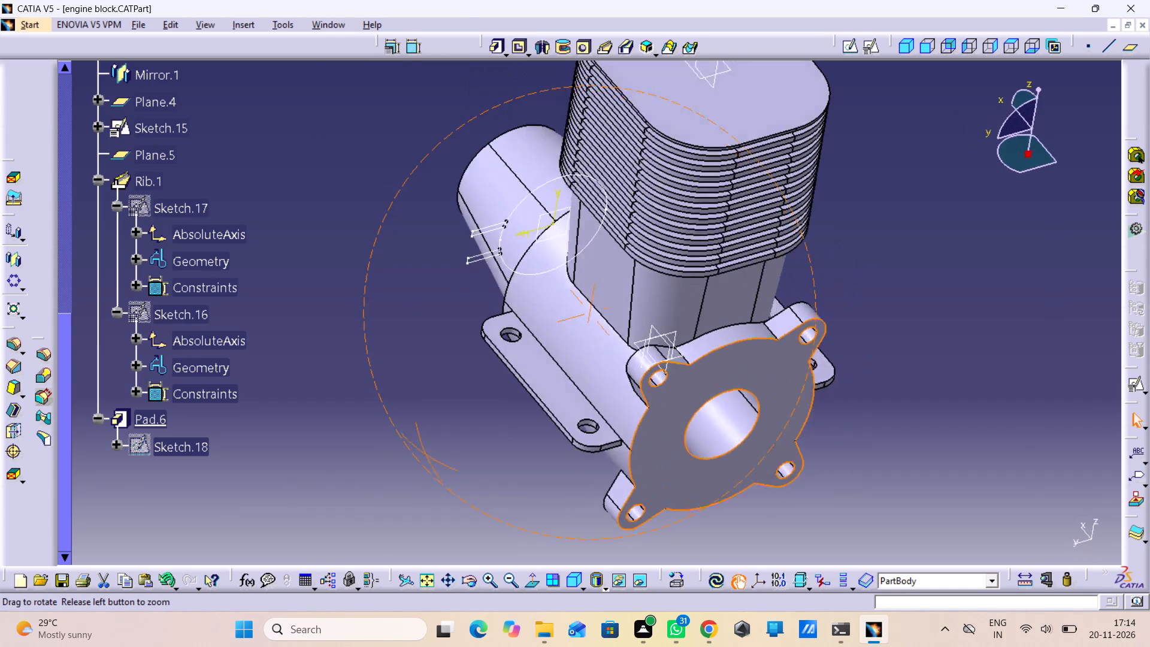
pyautogui.moveTo(426, 451); pyautogui.dragTo(426, 433, button='middle')
pyautogui.moveTo(426, 451); pyautogui.dragTo(426, 430, button='right')
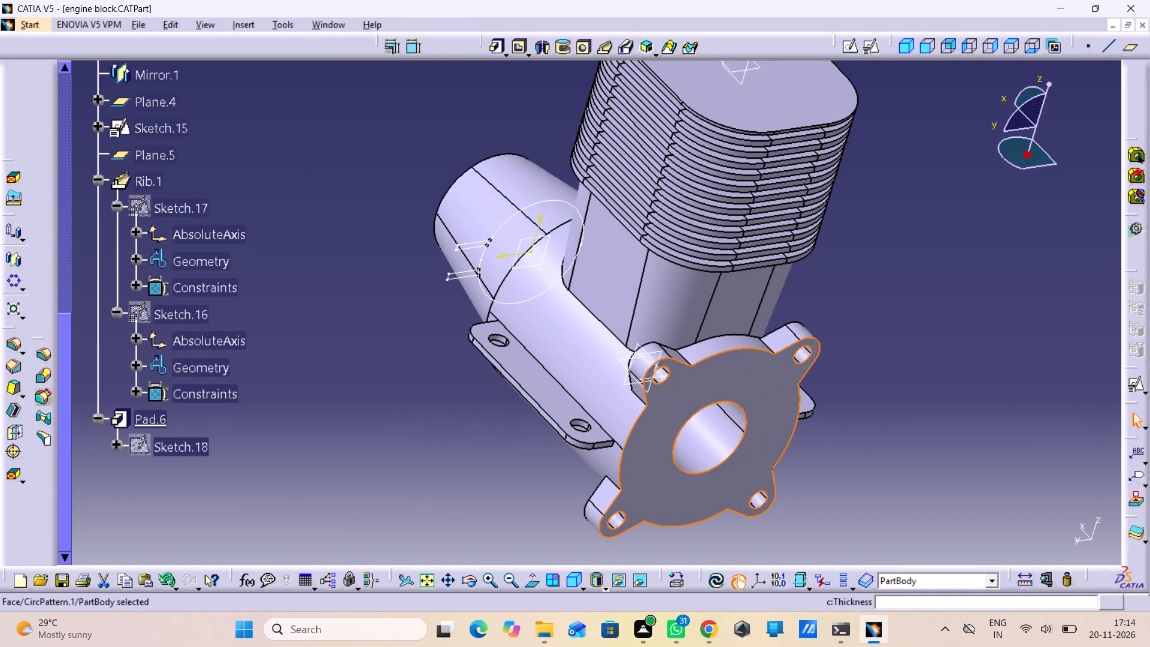
pyautogui.click(846, 46)
pyautogui.moveTo(718, 461); pyautogui.dragTo(697, 403, button='middle')
# Draw a circle around the flange's central hole and dimension its diameter as 27 mm.
pyautogui.click(14, 377)
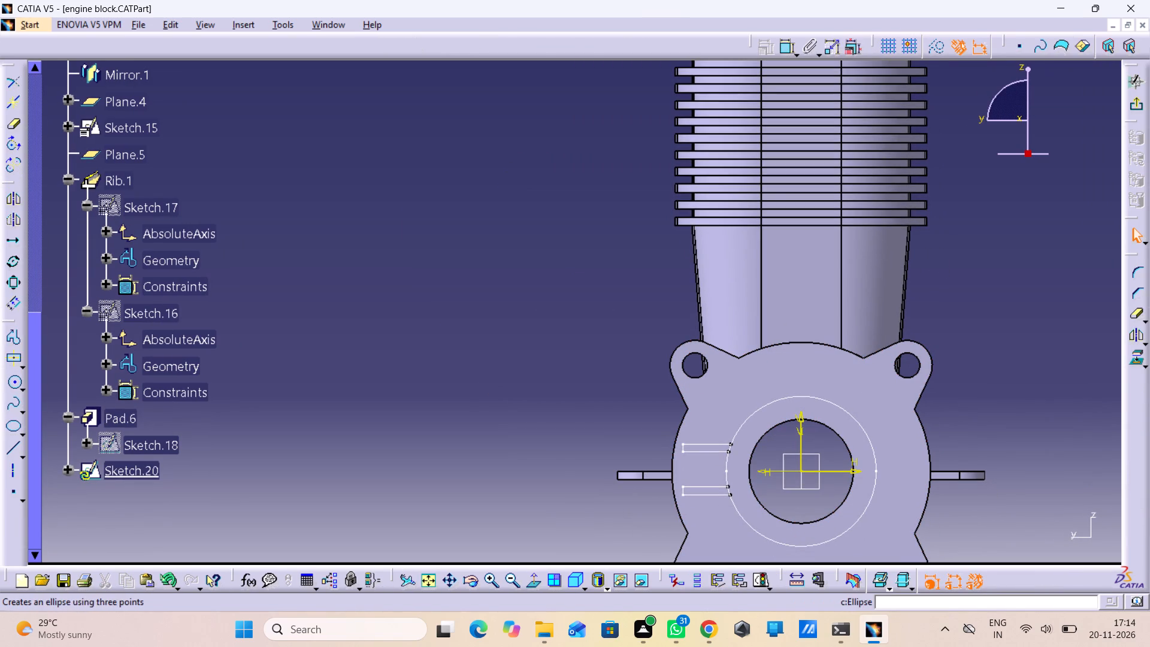
pyautogui.click(803, 468)
pyautogui.click(844, 567)
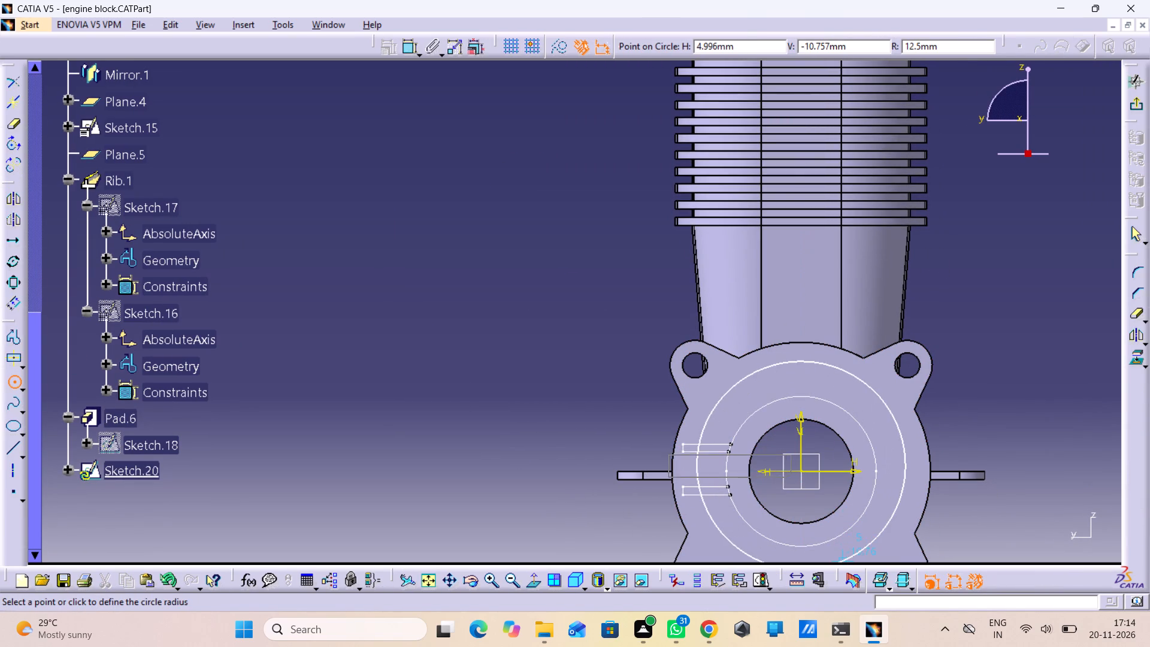
pyautogui.moveTo(879, 384); pyautogui.dragTo(783, 289, button='middle')
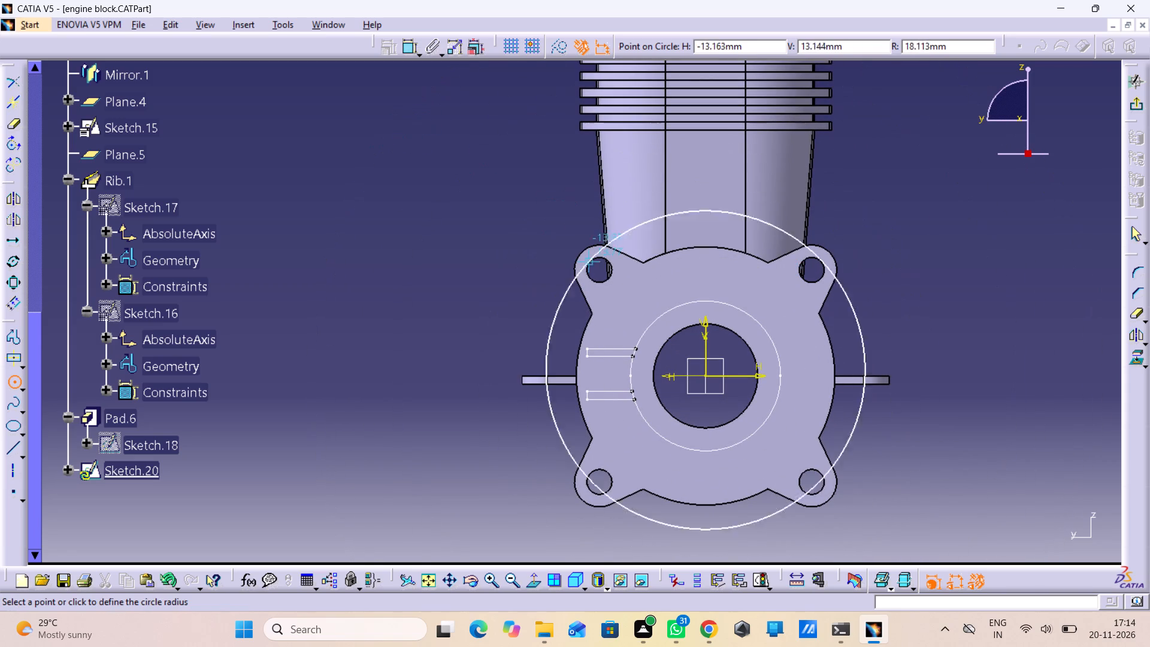
pyautogui.click(637, 299)
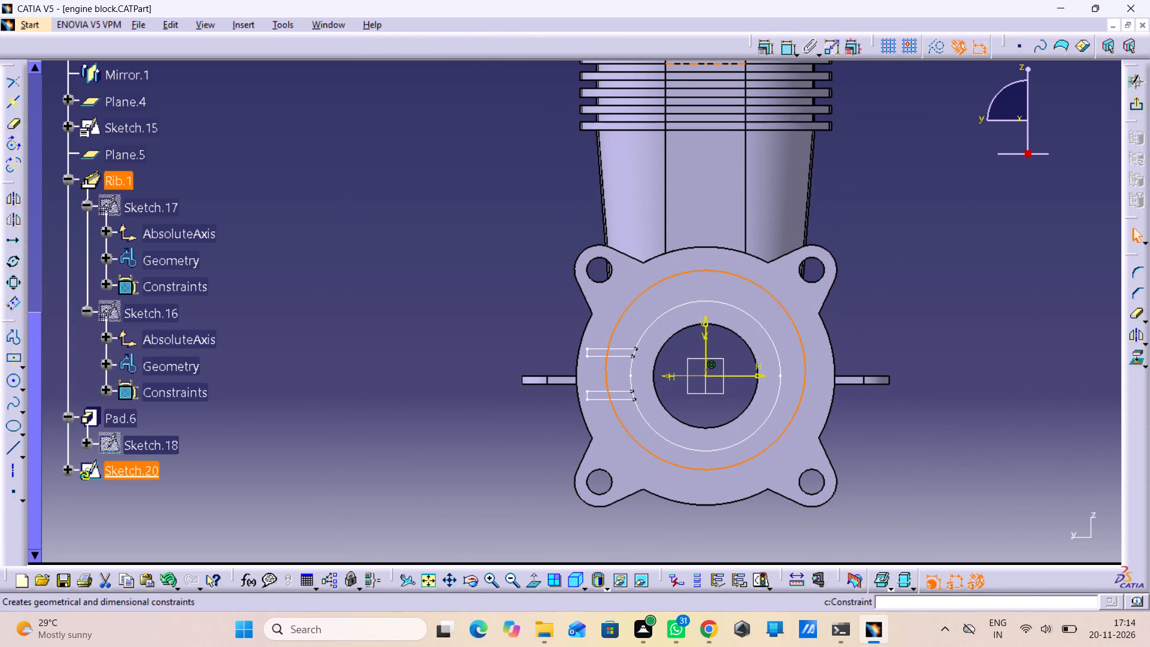
pyautogui.click(785, 46)
pyautogui.click(868, 298)
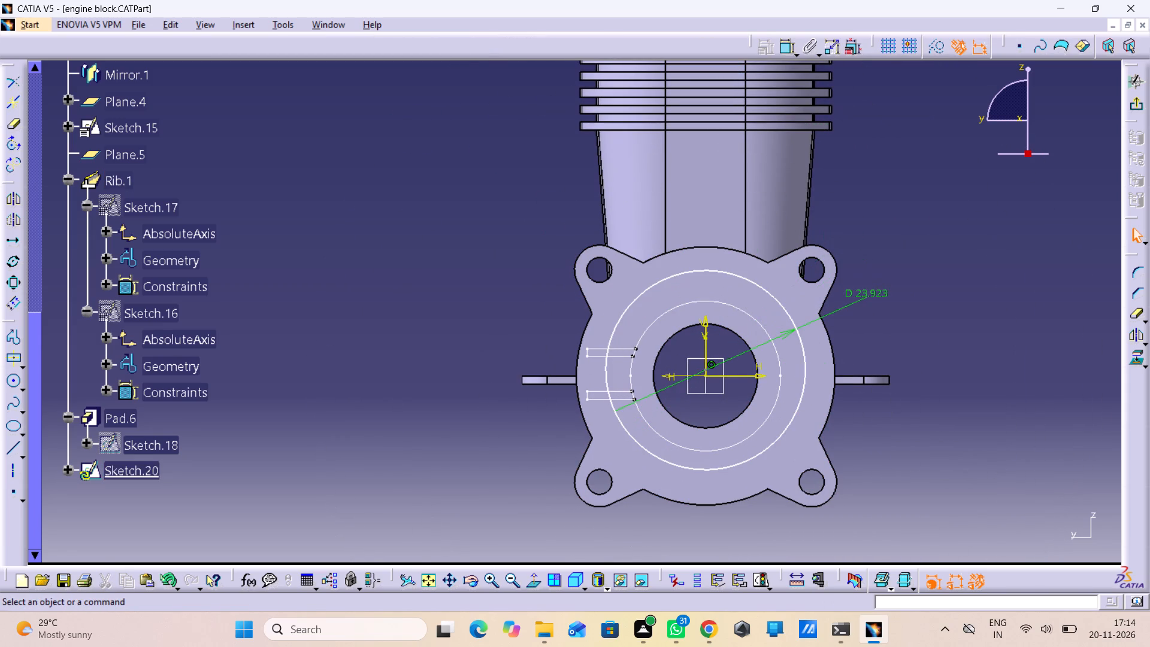
pyautogui.click(868, 295)
pyautogui.doubleClick(868, 293)
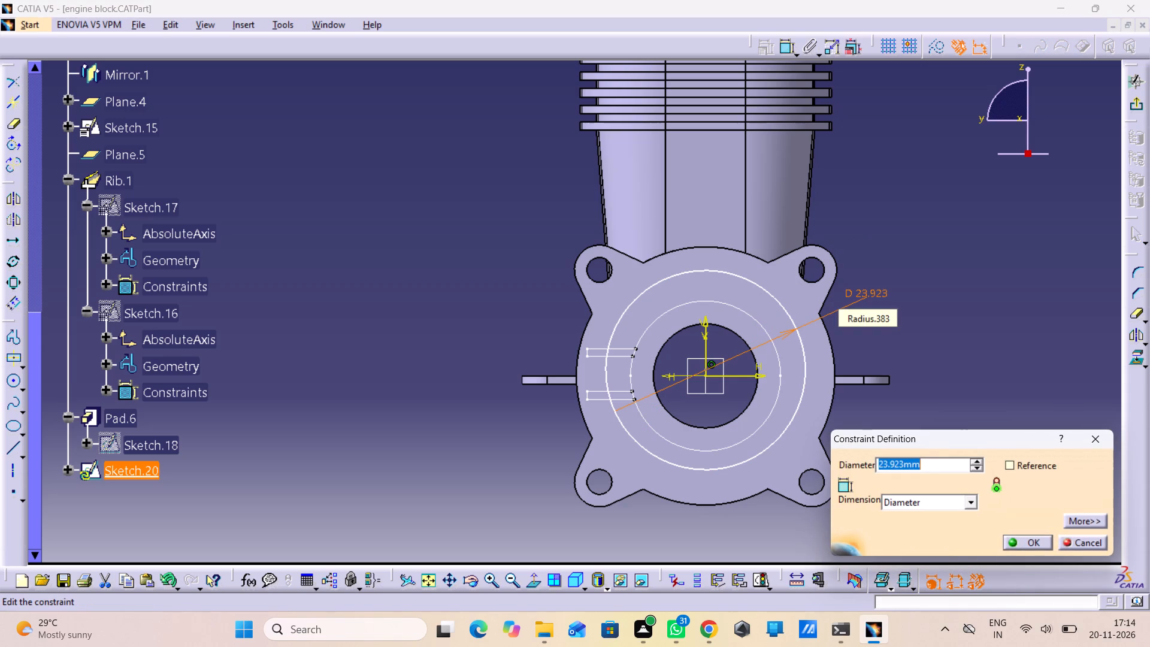
pyautogui.write('27')
pyautogui.press('Return')
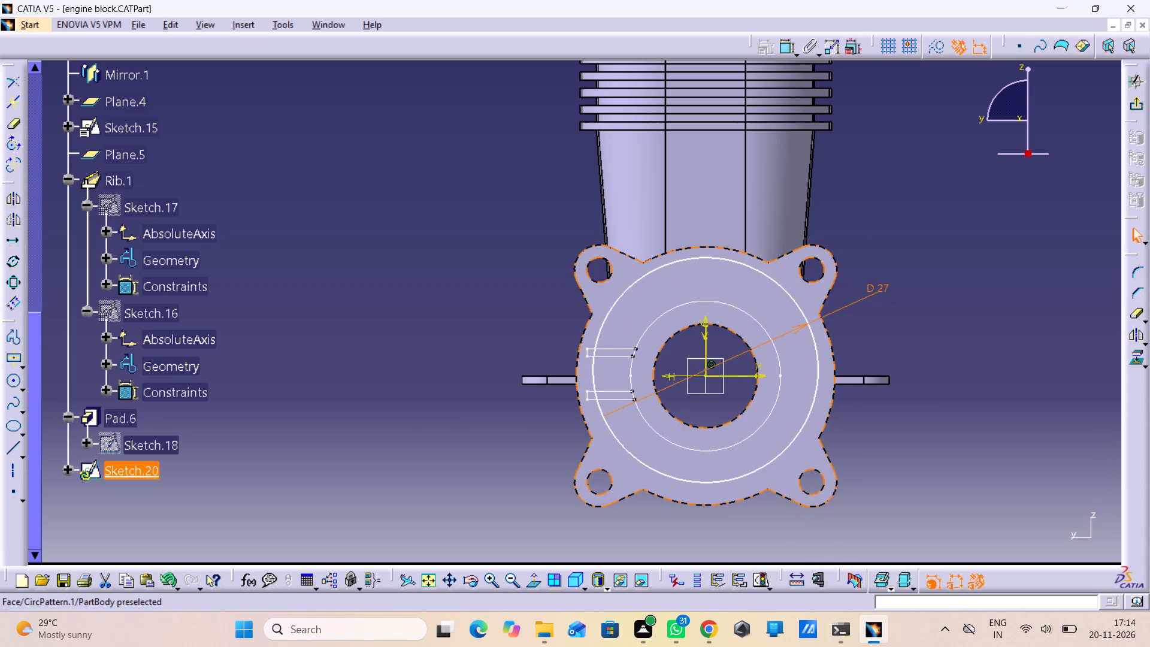
# Make the 27 mm circle concentric with the flange's rounded outer edge and finish the sketch.
pyautogui.click(811, 332)
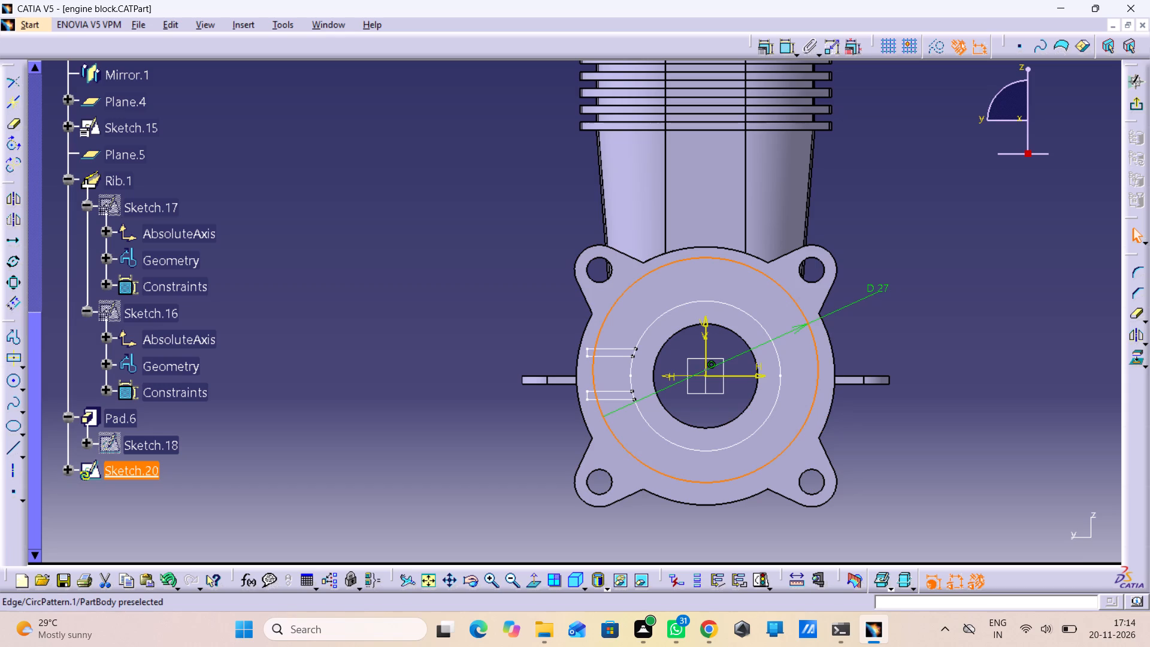
pyautogui.click(790, 53)
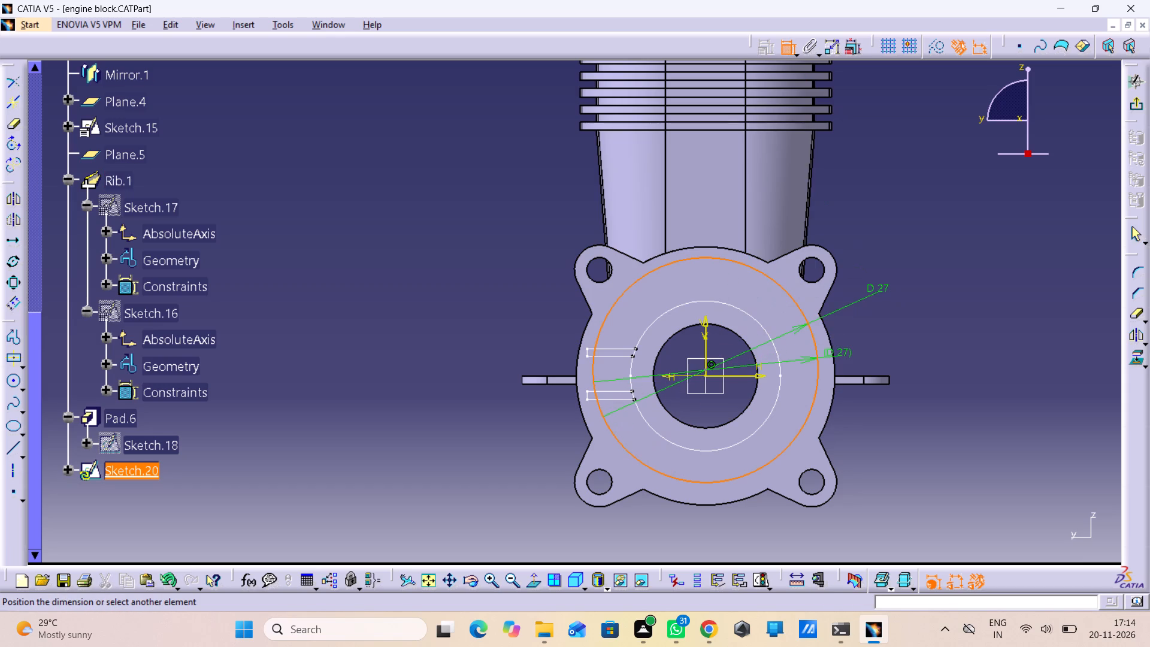
pyautogui.click(831, 347)
pyautogui.moveTo(887, 340); pyautogui.dragTo(897, 342, button='right')
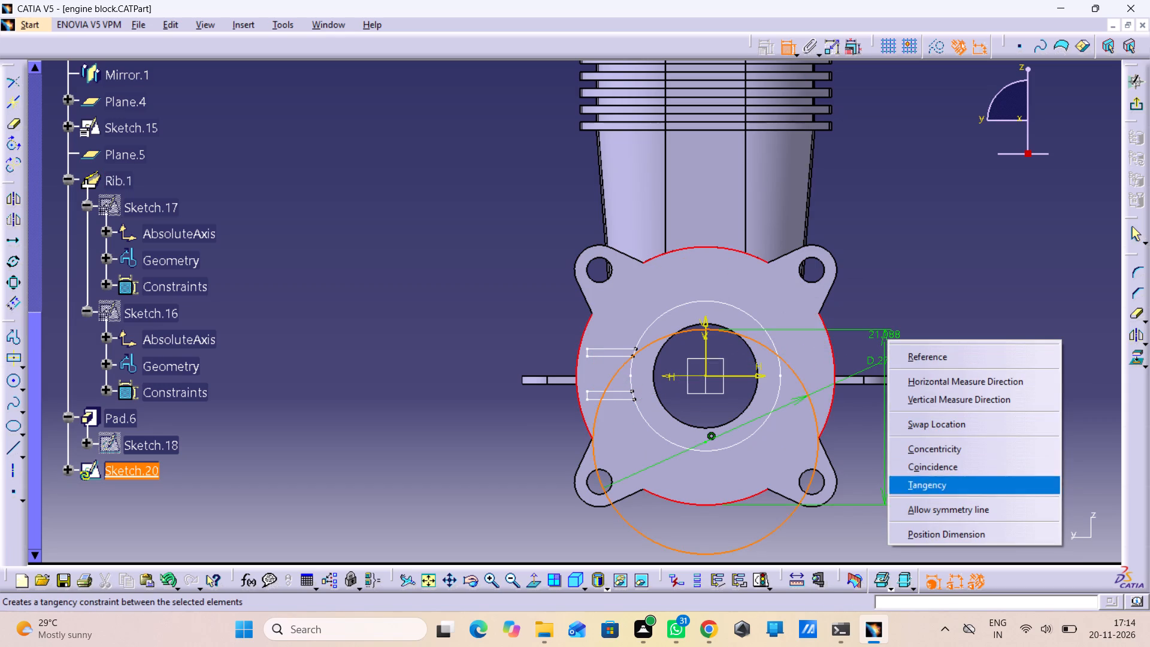
pyautogui.click(949, 455)
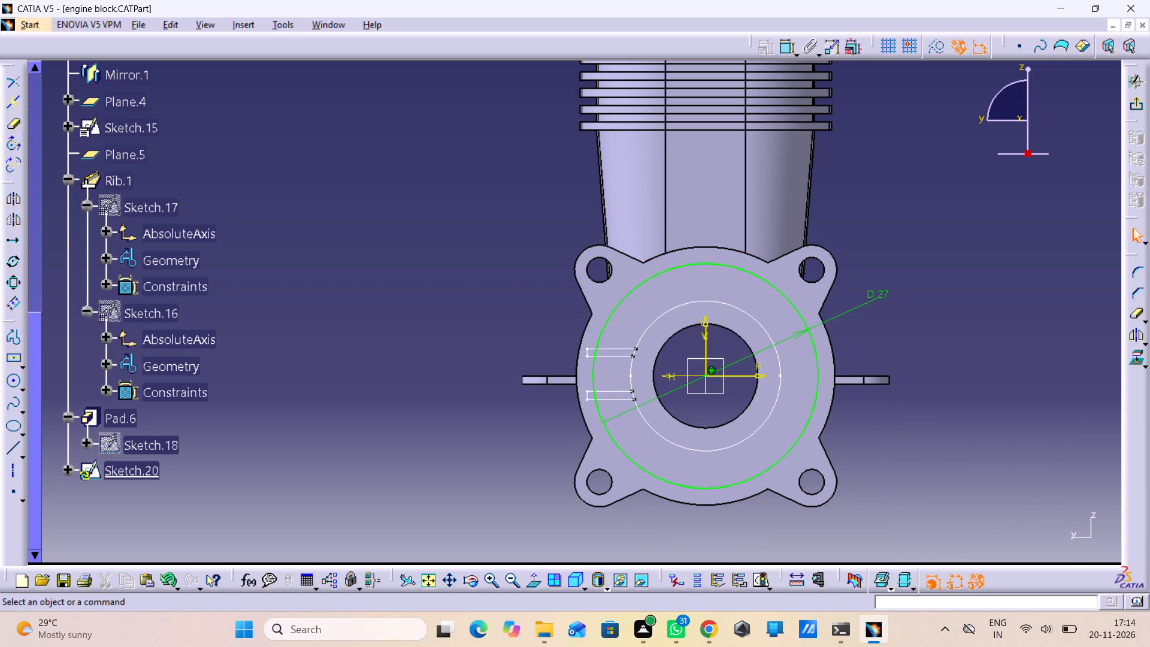
pyautogui.click(1138, 113)
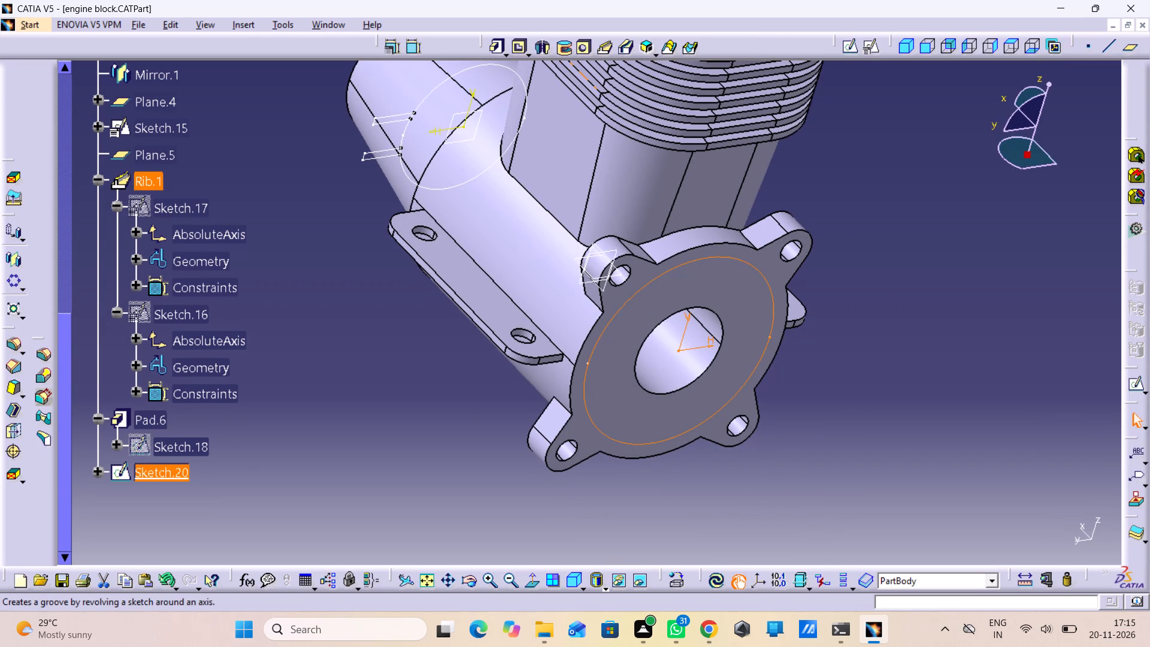
# Cut the 27 mm circle into the crankcase as a pocket with a Dimension limit and a depth of 30 mm.
pyautogui.moveTo(519, 55); pyautogui.dragTo(526, 57)
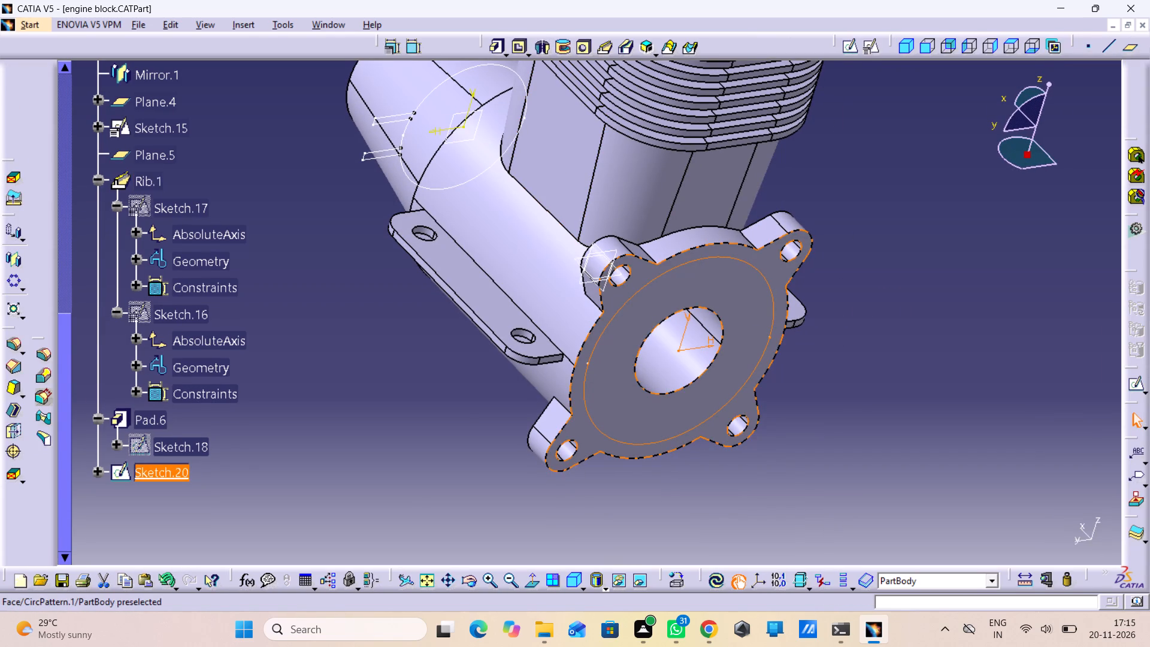
pyautogui.click(517, 43)
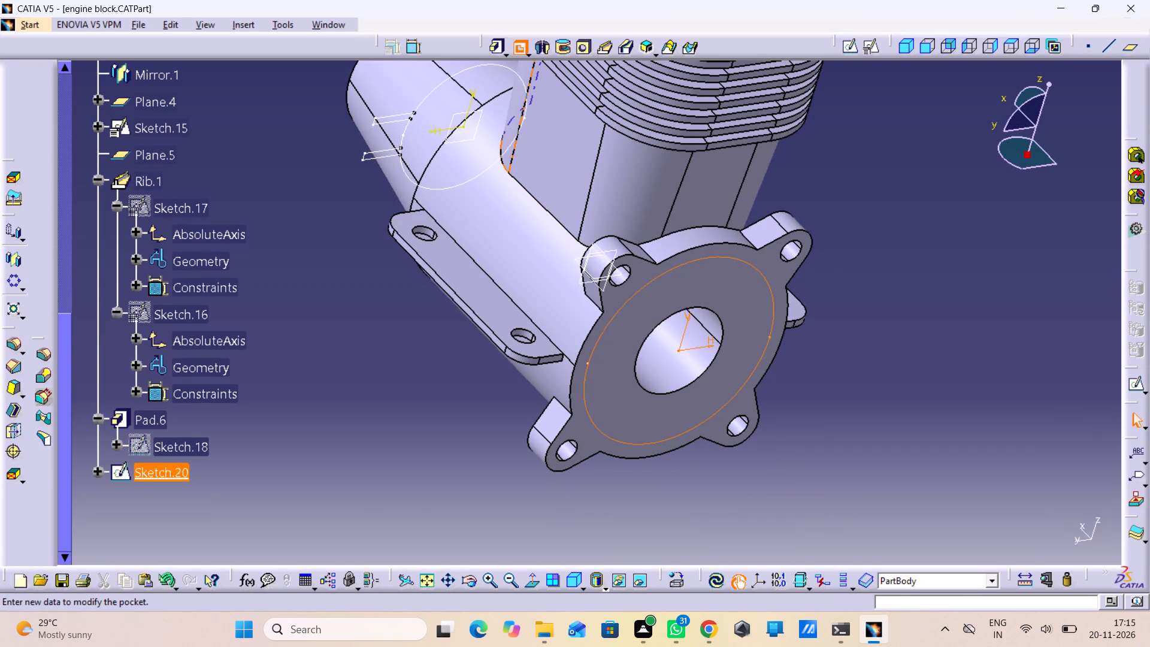
pyautogui.click(1035, 343)
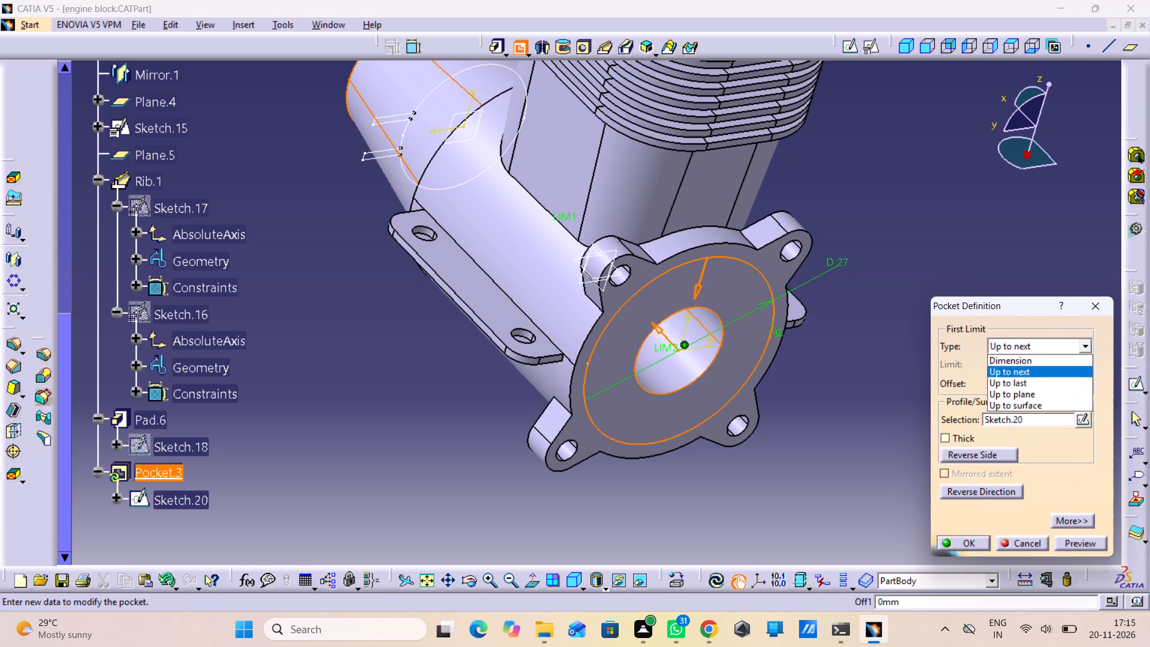
pyautogui.click(1021, 359)
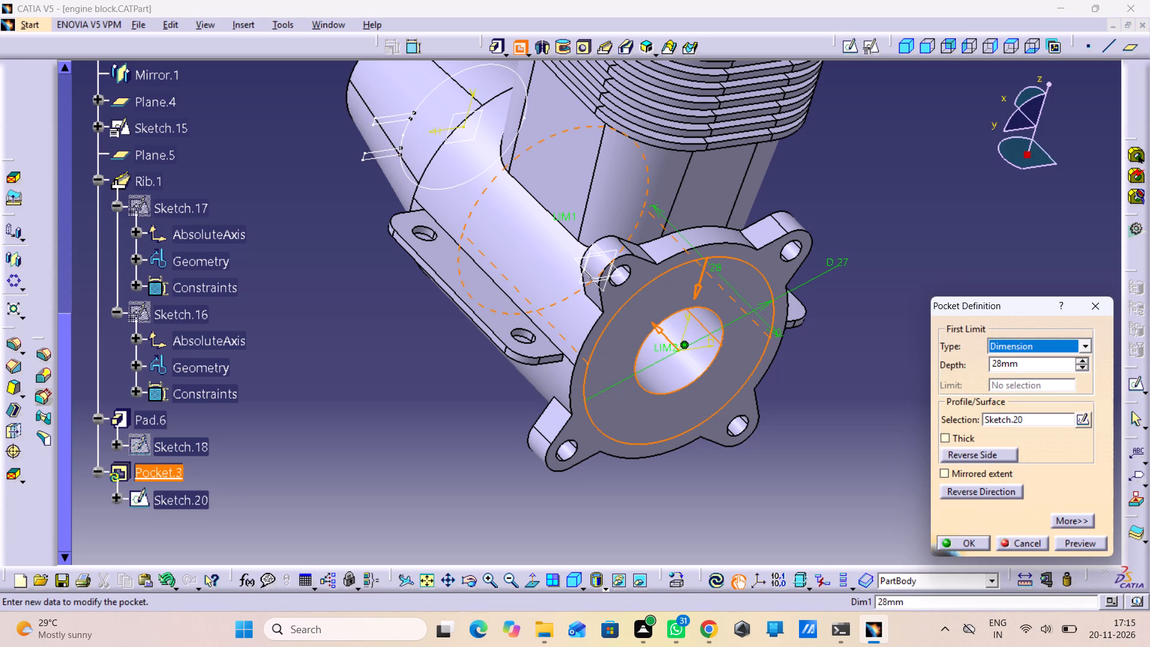
pyautogui.moveTo(1025, 370); pyautogui.dragTo(889, 347)
pyautogui.write('30')
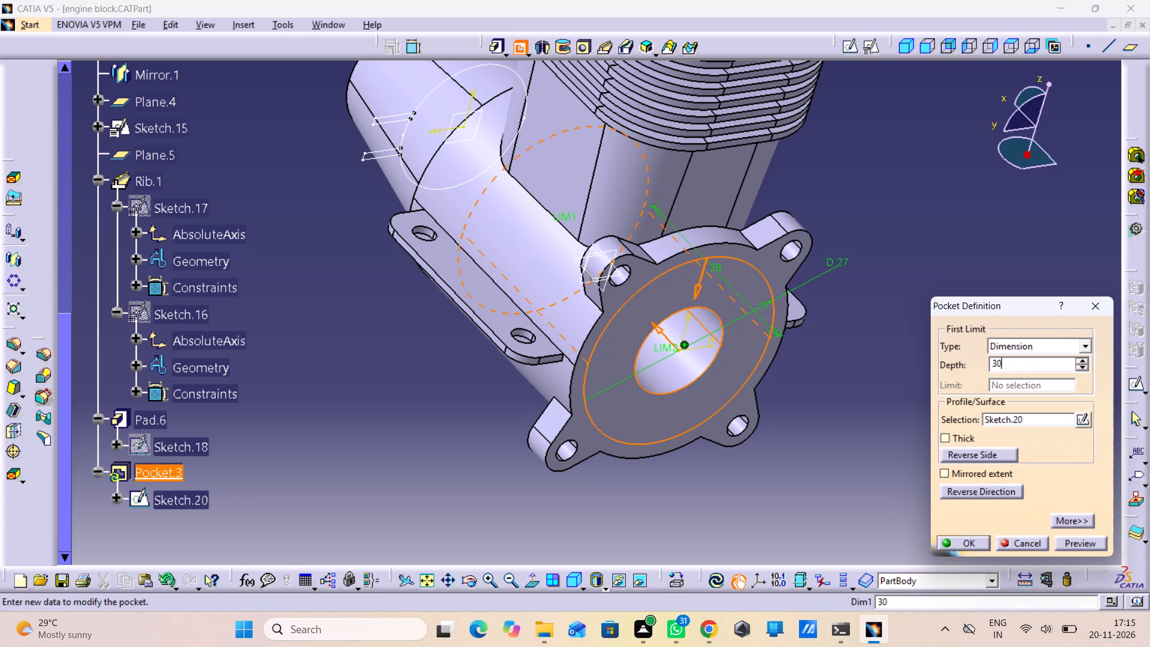
pyautogui.press('Return')
pyautogui.click(872, 374)
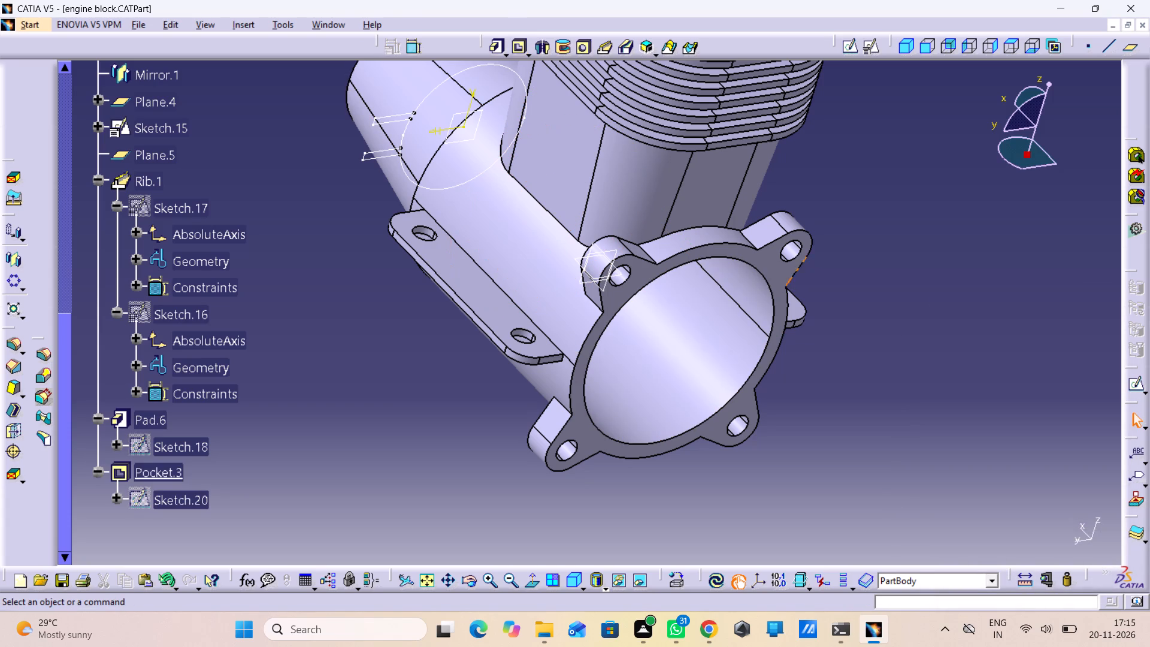
# Open Sketch.18 under Pad.6 and examine its rounded rectangular profile on the finned cylinder, then leave the sketch.
pyautogui.doubleClick(131, 445)
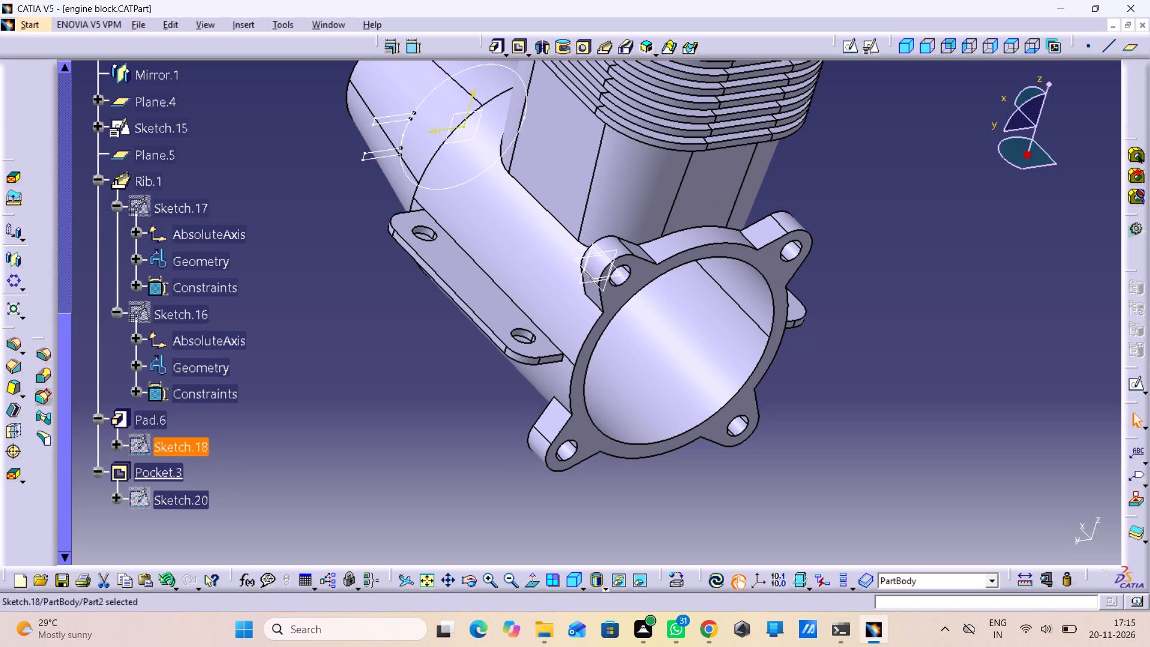
pyautogui.moveTo(450, 401); pyautogui.dragTo(468, 454, button='middle')
pyautogui.rightClick(452, 398)
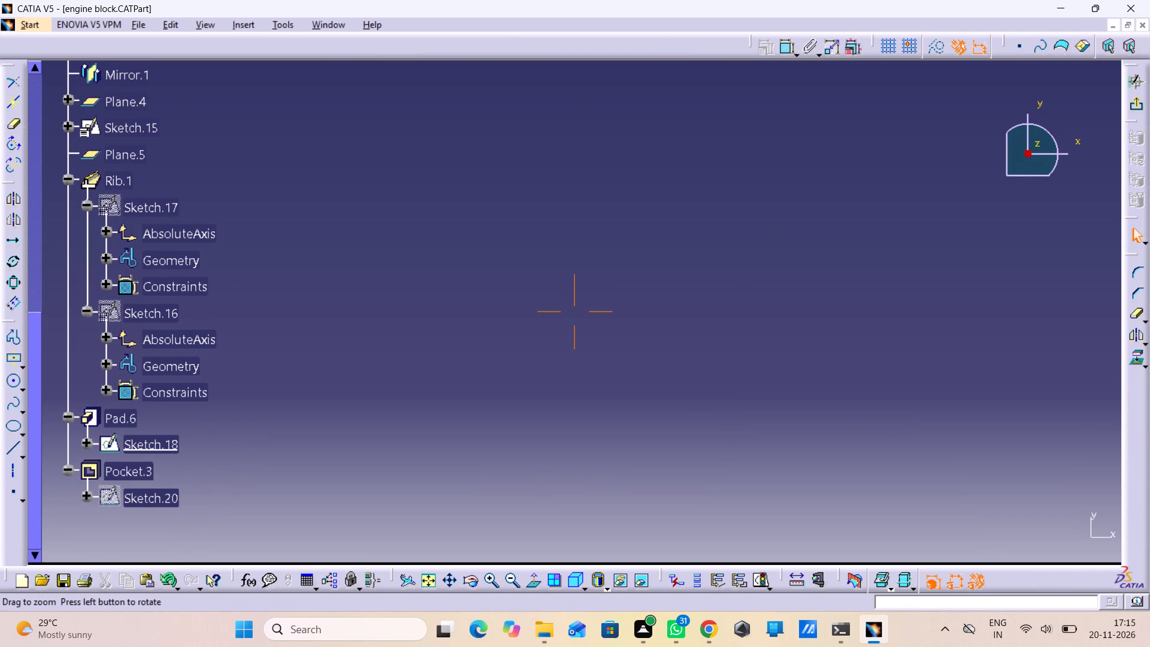
pyautogui.moveTo(468, 454); pyautogui.dragTo(489, 524, button='middle')
pyautogui.click(429, 578)
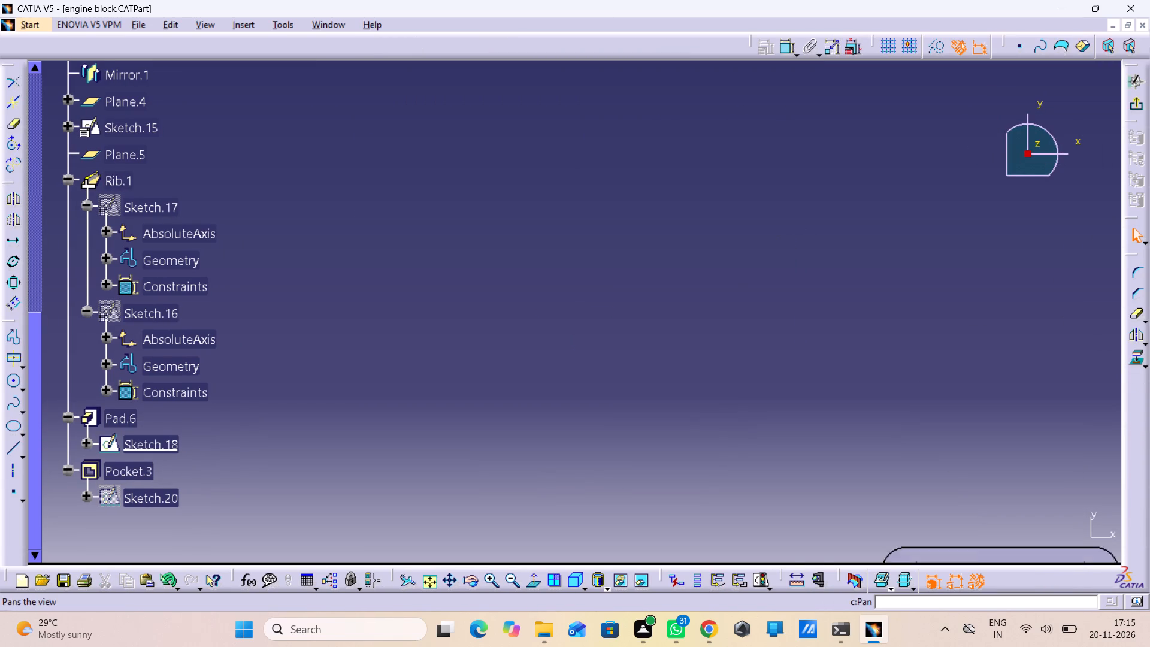
pyautogui.moveTo(556, 444); pyautogui.dragTo(556, 440, button='middle')
pyautogui.moveTo(556, 444); pyautogui.dragTo(556, 440, button='right')
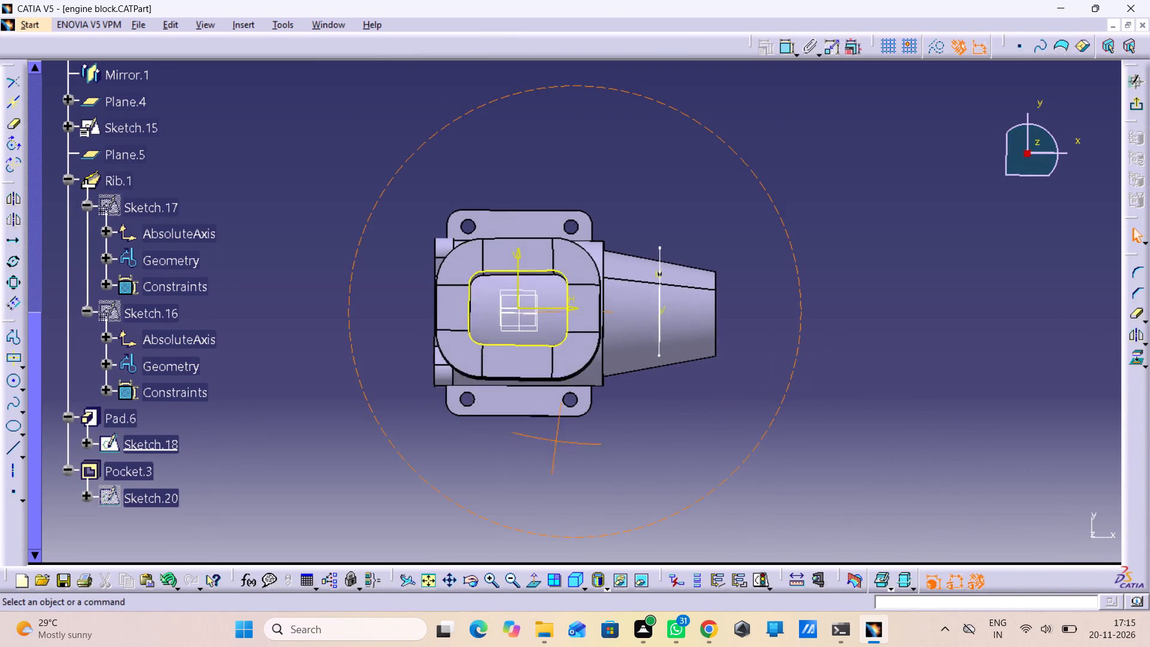
pyautogui.moveTo(556, 440); pyautogui.dragTo(561, 304, button='right')
pyautogui.moveTo(556, 440); pyautogui.dragTo(561, 304, button='middle')
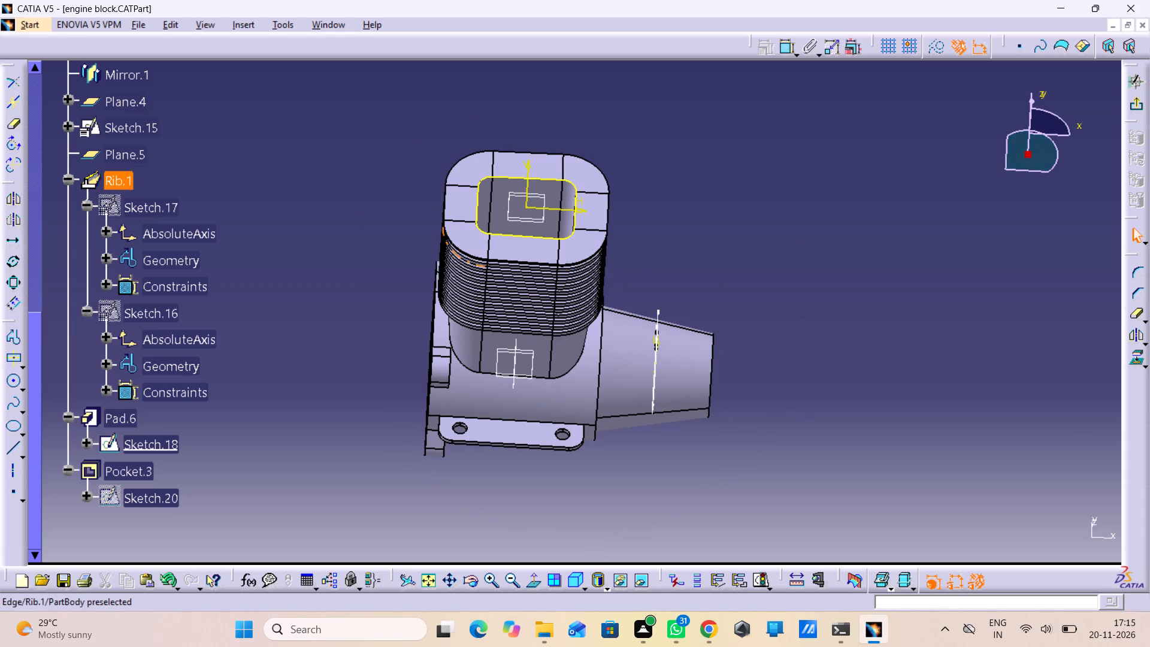
pyautogui.doubleClick(144, 448)
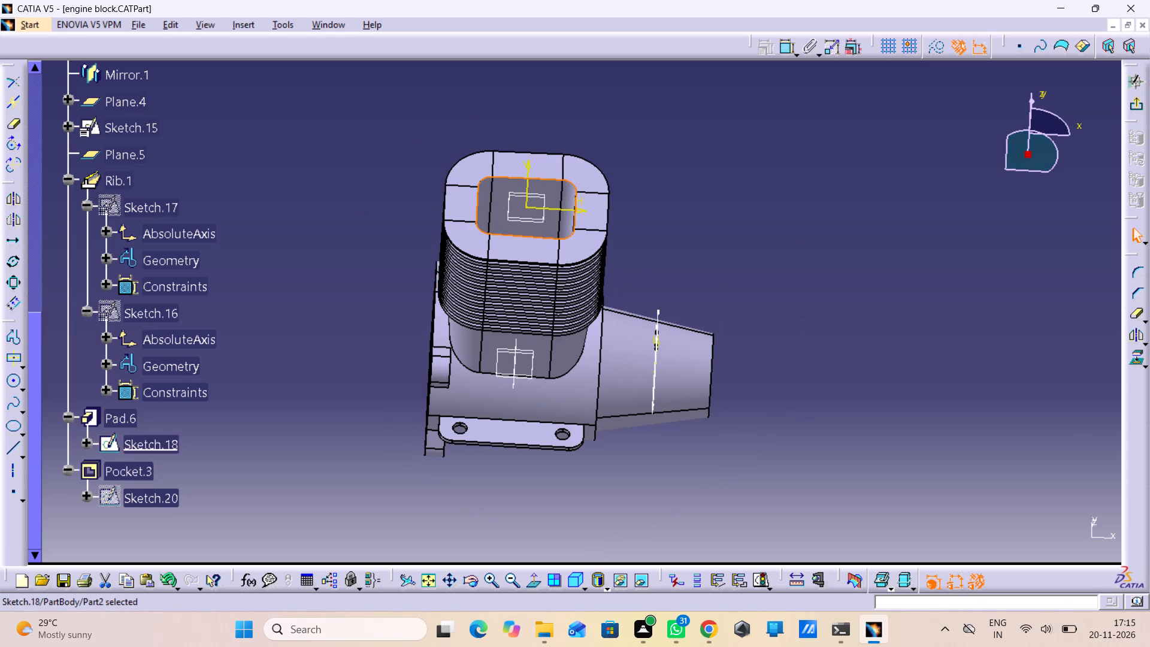
pyautogui.doubleClick(106, 421)
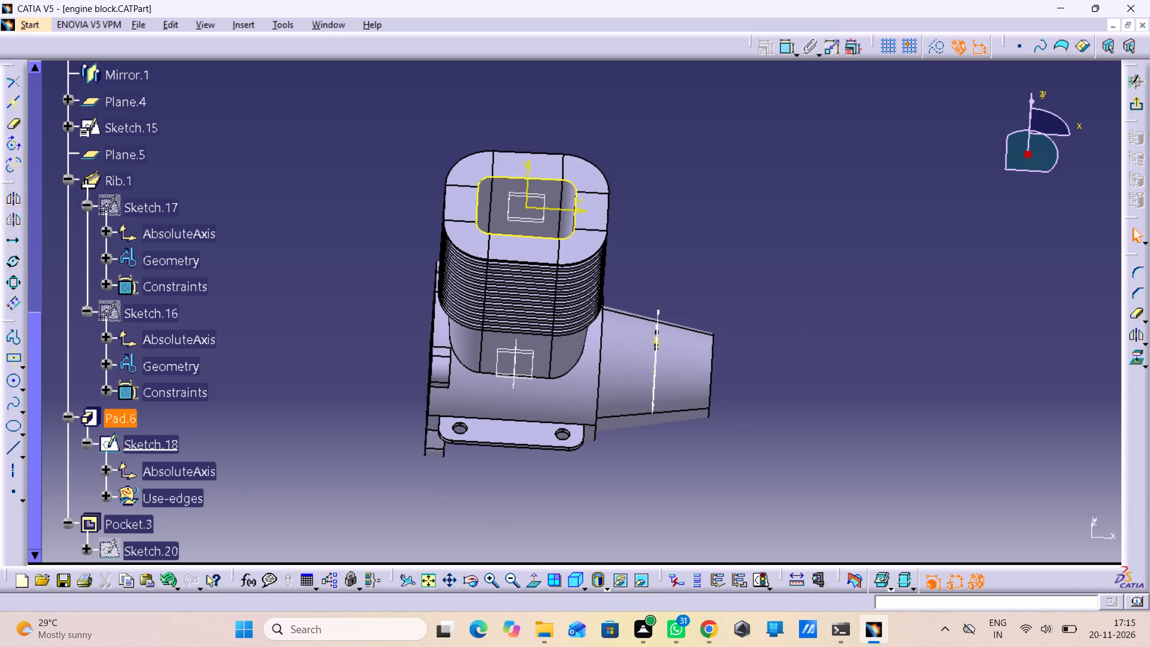
# Define Pad.6 as the in-work object.
pyautogui.rightClick(106, 421)
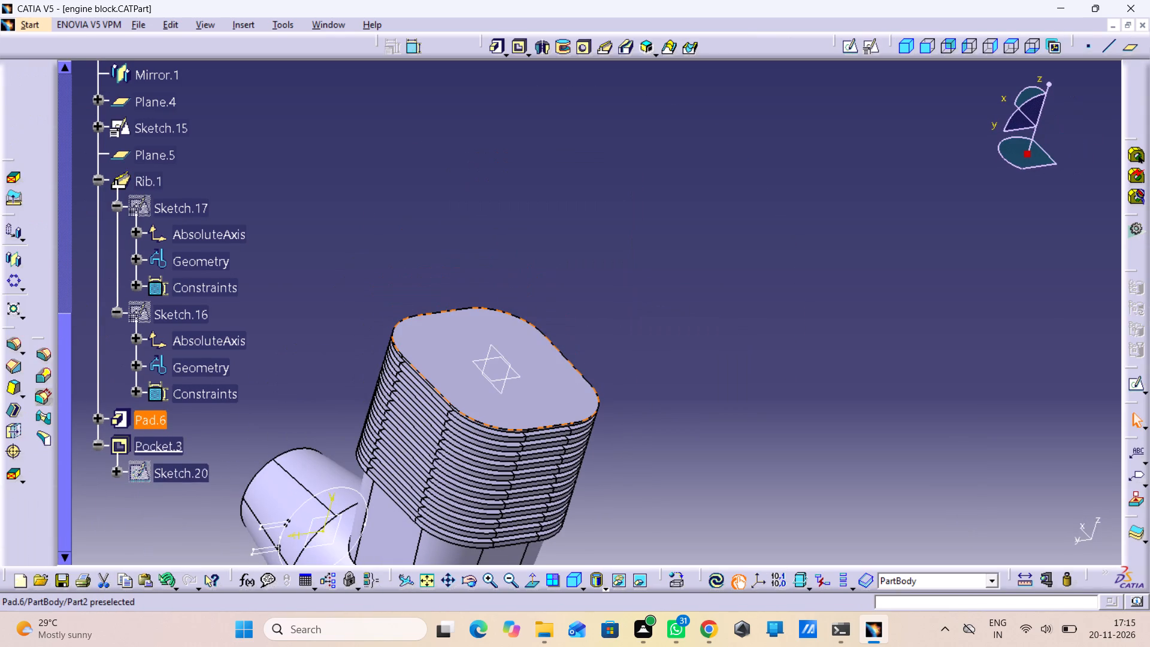
pyautogui.rightClick(143, 412)
pyautogui.click(198, 211)
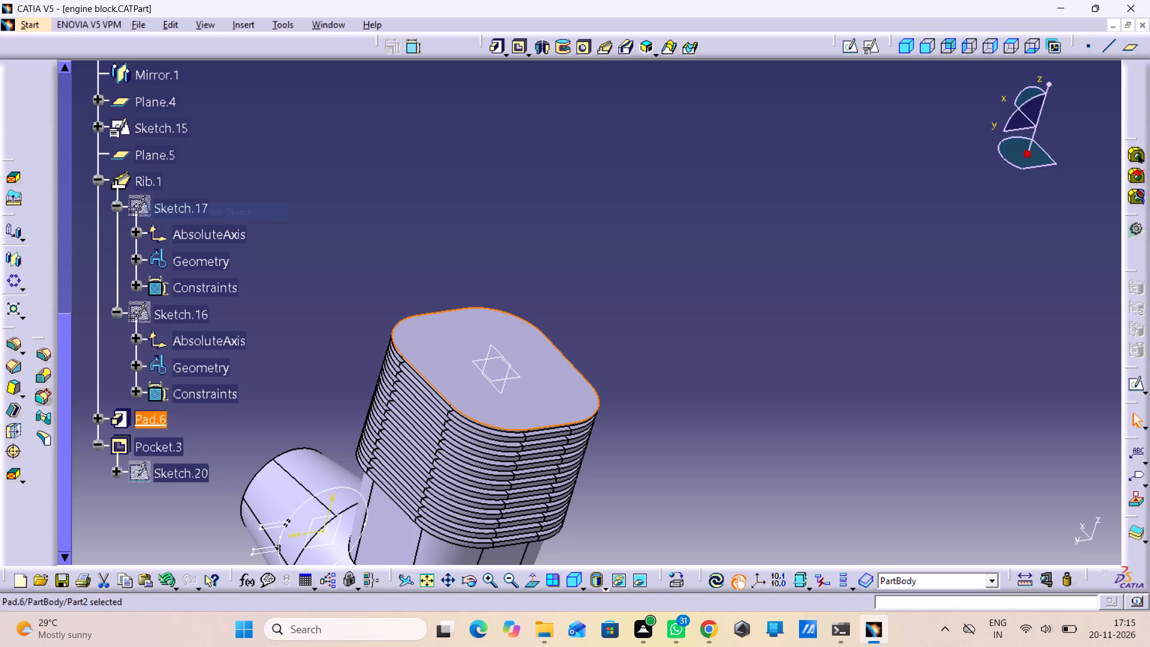
# Review the definition of the 30 mm deep crankcase pocket, Pocket.3, and close it without changes.
pyautogui.doubleClick(156, 443)
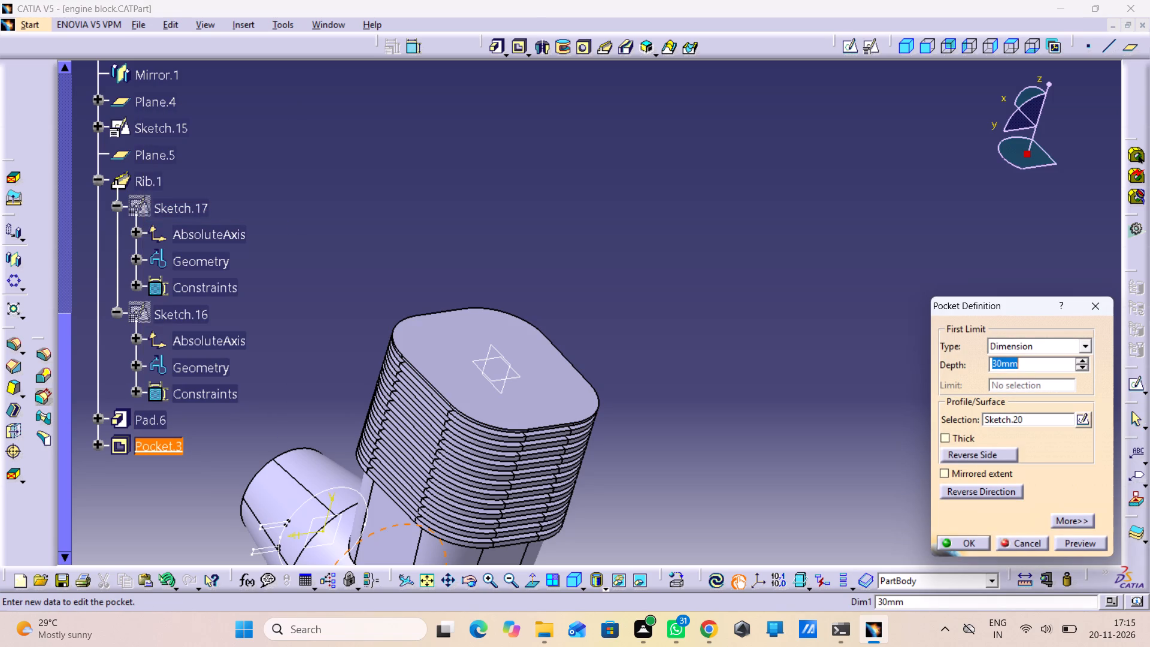
pyautogui.moveTo(174, 476); pyautogui.dragTo(300, 280, button='middle')
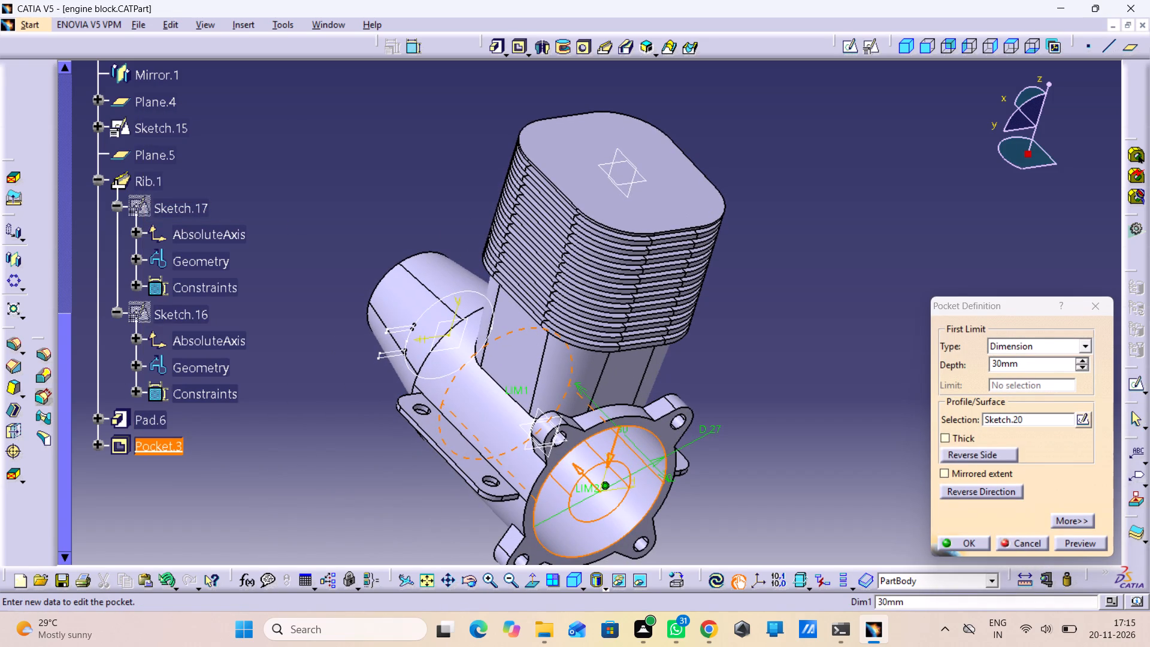
pyautogui.click(209, 434)
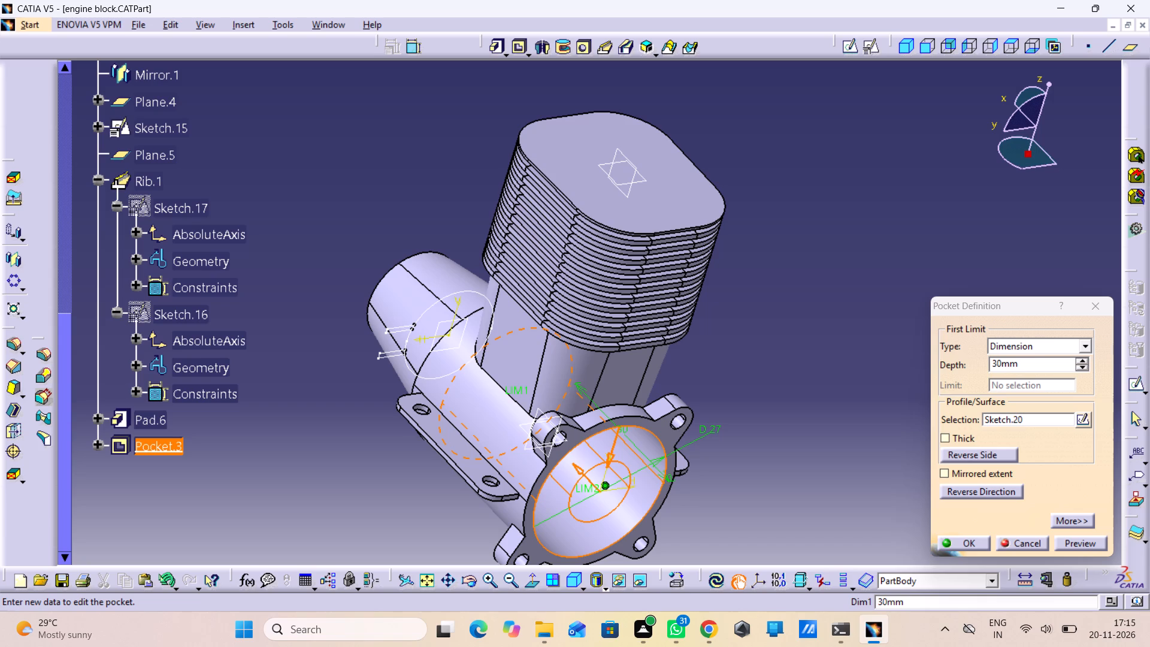
pyautogui.click(954, 540)
# Start a positioned sketch on the flat top face of the finned cylinder.
pyautogui.moveTo(895, 482); pyautogui.dragTo(890, 477)
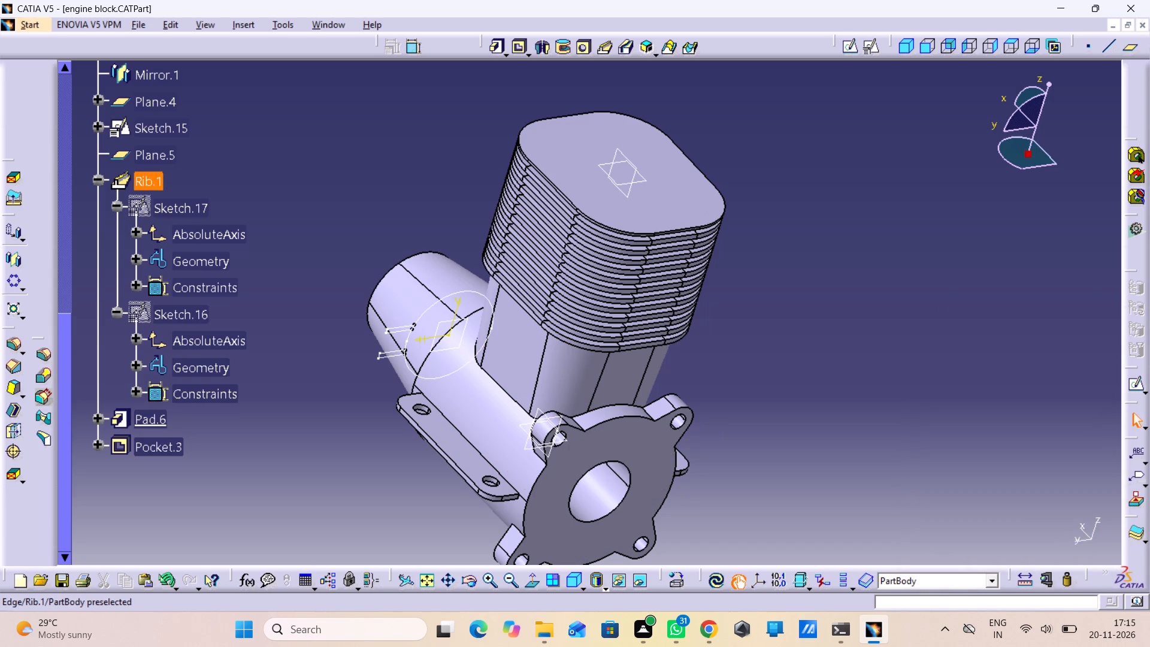
pyautogui.click(674, 209)
pyautogui.click(874, 49)
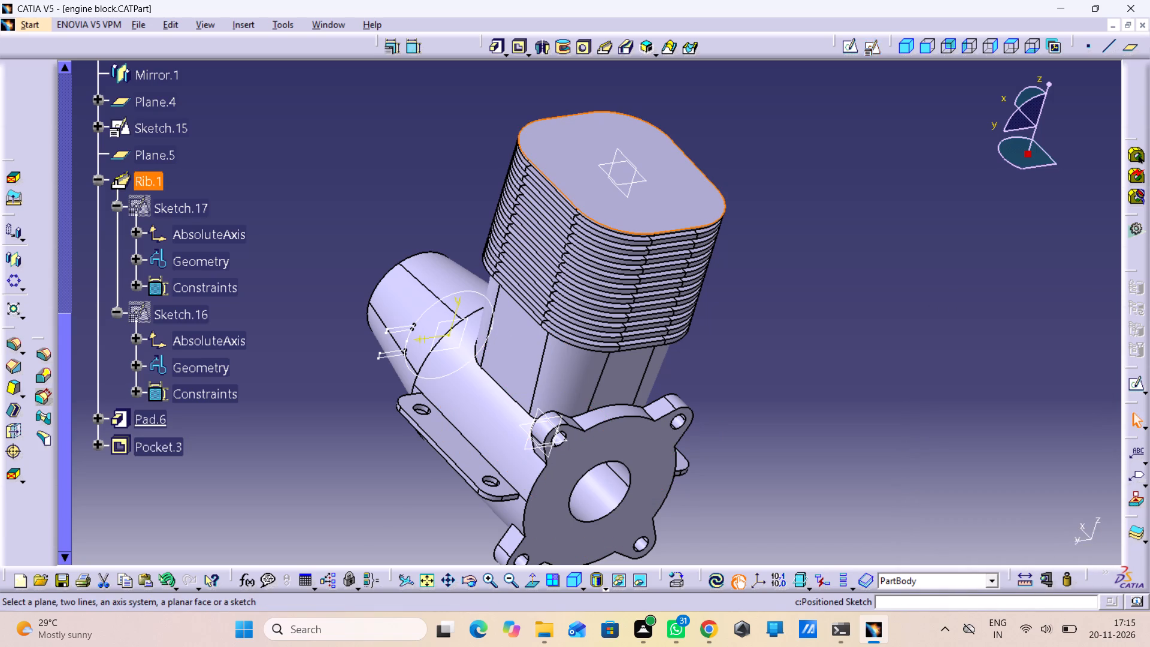
pyautogui.click(1025, 534)
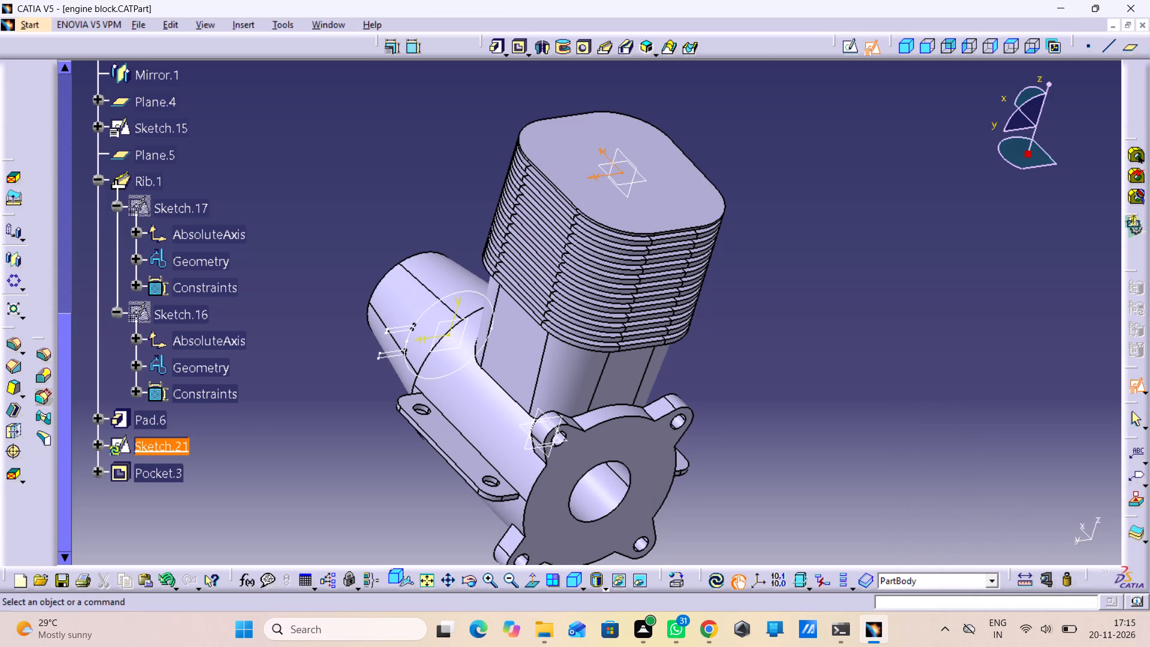
# Draw a circle about 12 mm in diameter centred on the sketch origin of the cylinder's top face.
pyautogui.moveTo(581, 470); pyautogui.dragTo(498, 290, button='middle')
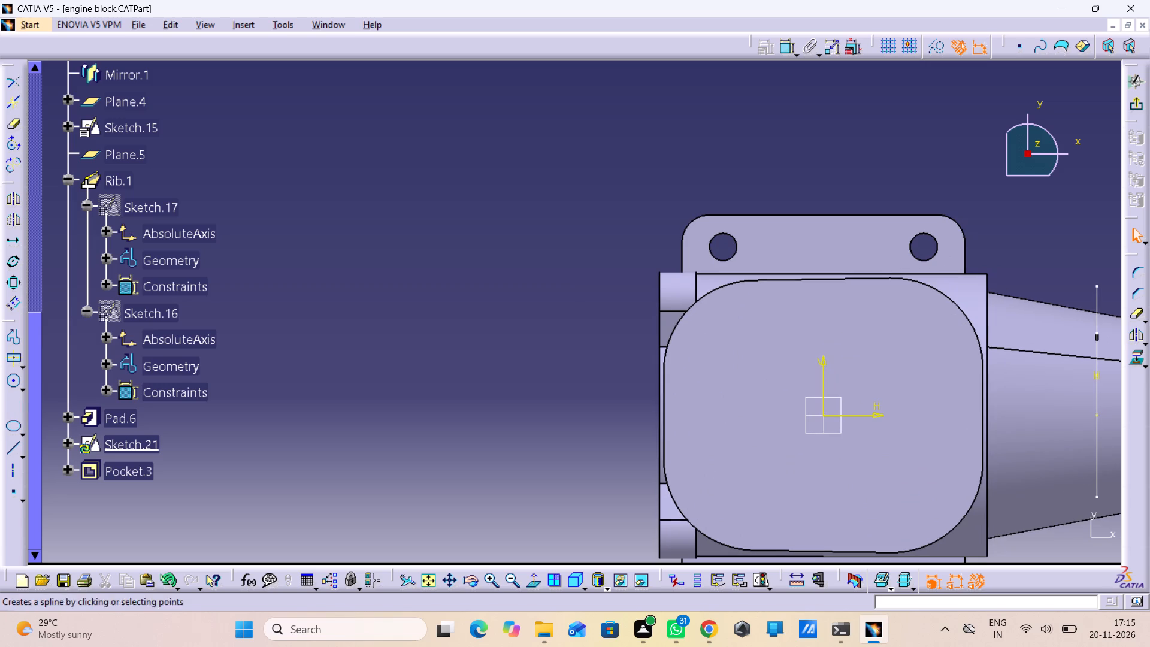
pyautogui.click(13, 382)
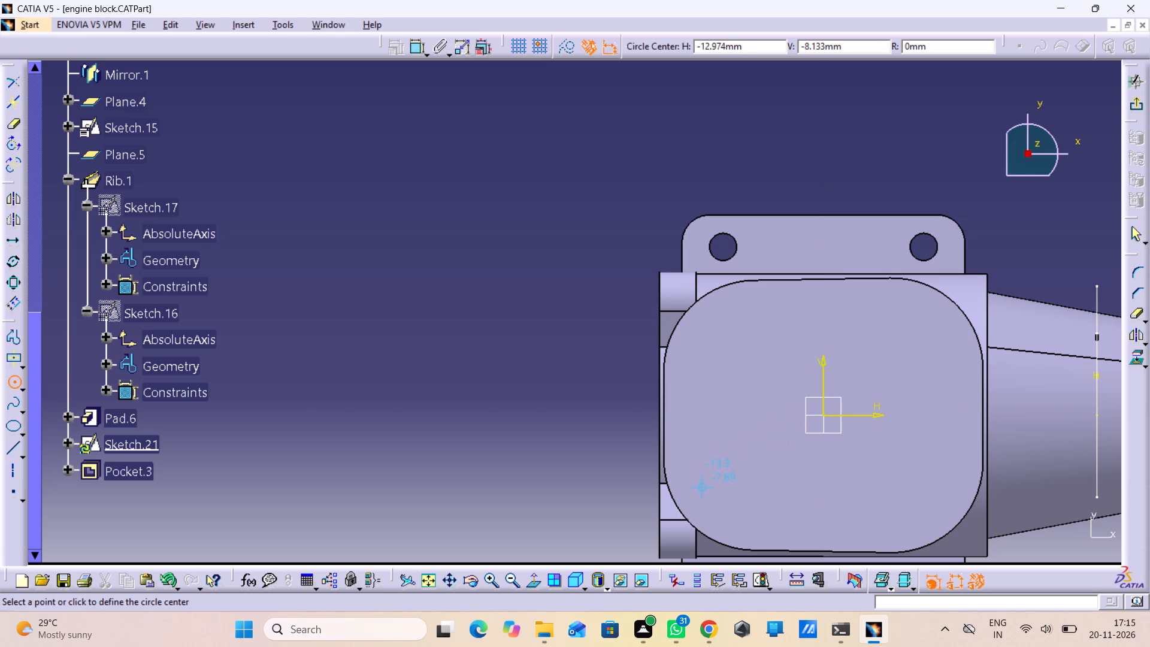
pyautogui.moveTo(706, 493); pyautogui.dragTo(861, 394, button='middle')
pyautogui.moveTo(710, 489); pyautogui.dragTo(824, 418, button='right')
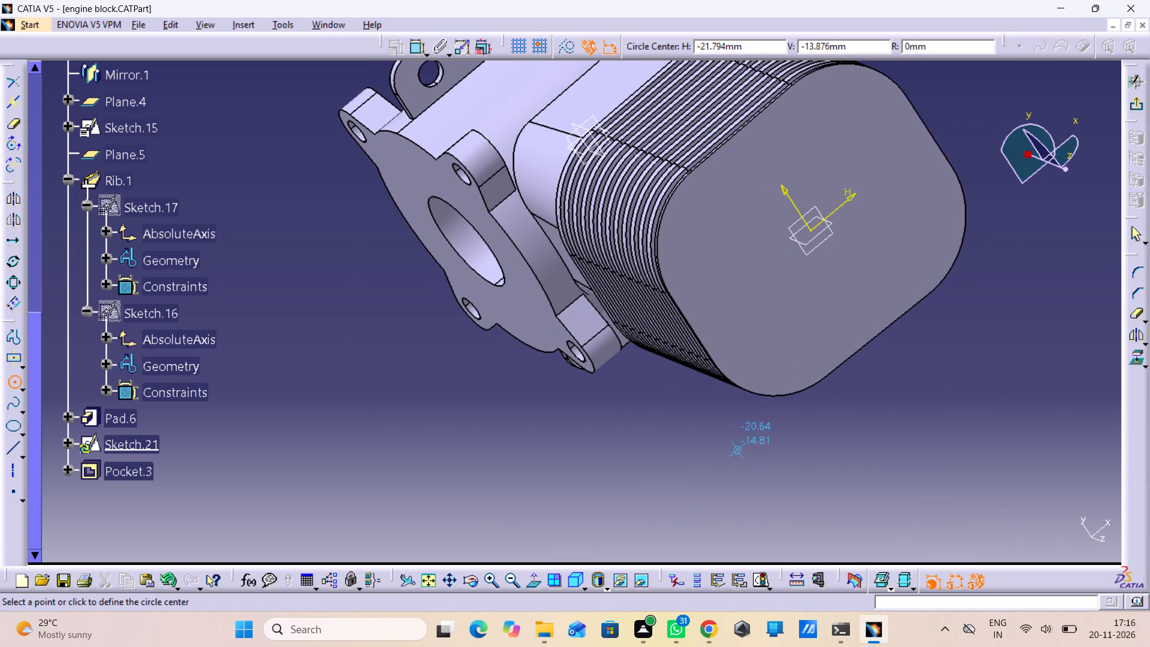
pyautogui.moveTo(675, 447); pyautogui.dragTo(641, 368, button='middle')
pyautogui.moveTo(675, 445); pyautogui.dragTo(641, 368, button='right')
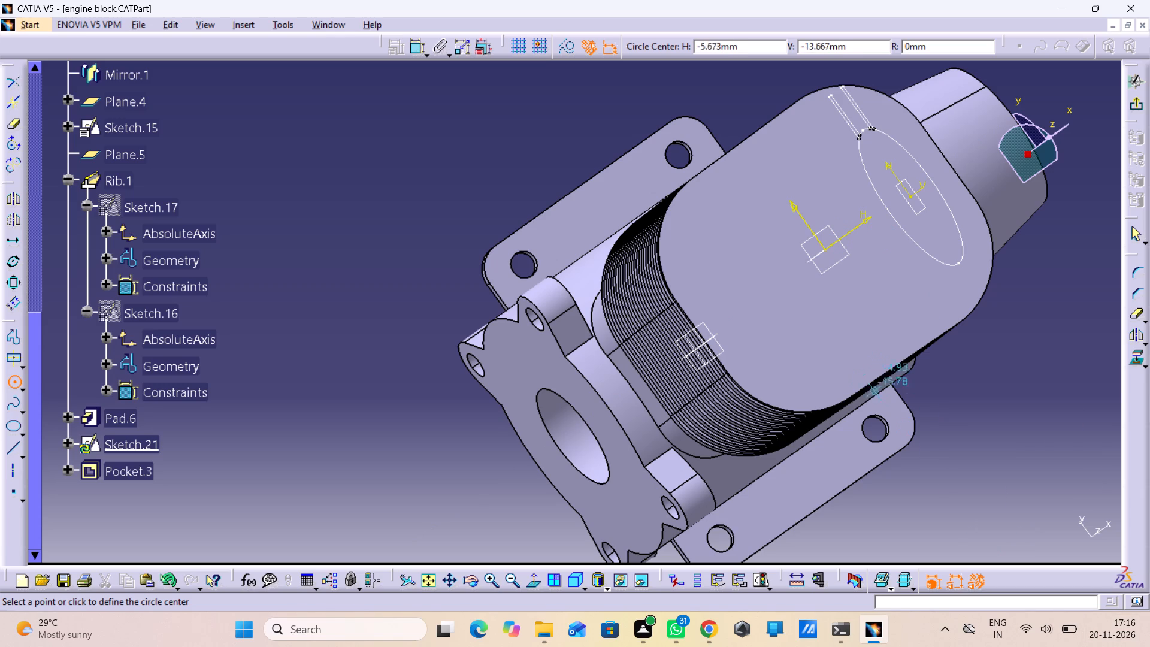
pyautogui.click(822, 249)
pyautogui.click(791, 289)
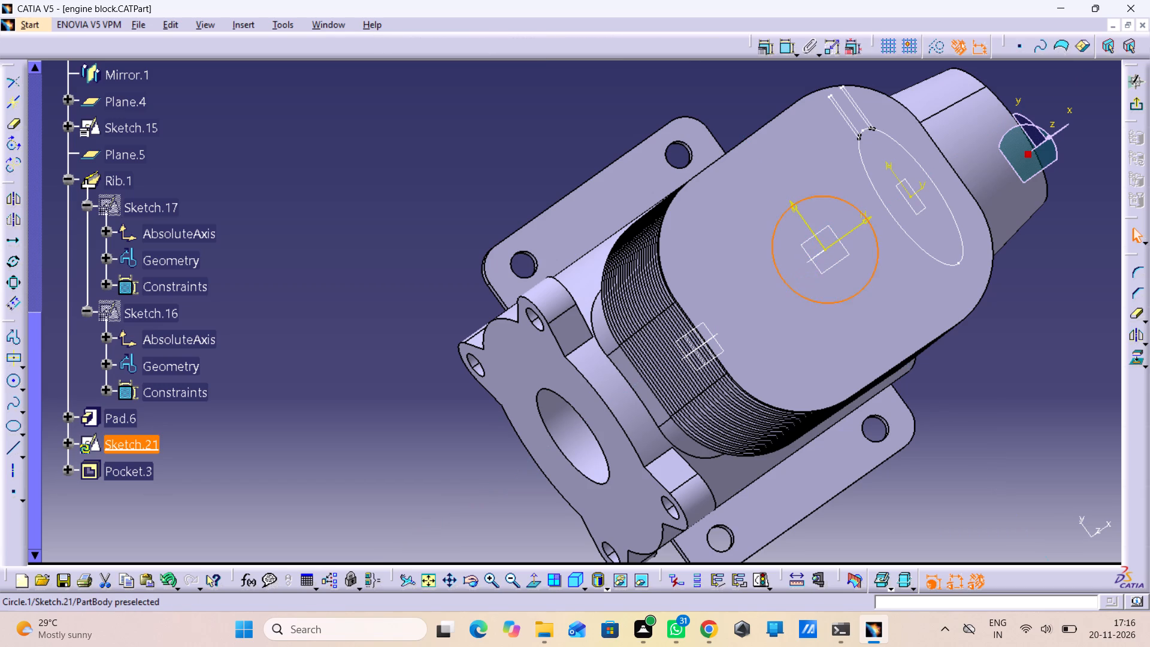
# Dimension the circle's diameter as 21 mm and finish the sketch.
pyautogui.moveTo(803, 338); pyautogui.dragTo(734, 249, button='middle')
pyautogui.moveTo(802, 331); pyautogui.dragTo(734, 249, button='right')
pyautogui.moveTo(864, 213); pyautogui.dragTo(866, 216, button='middle')
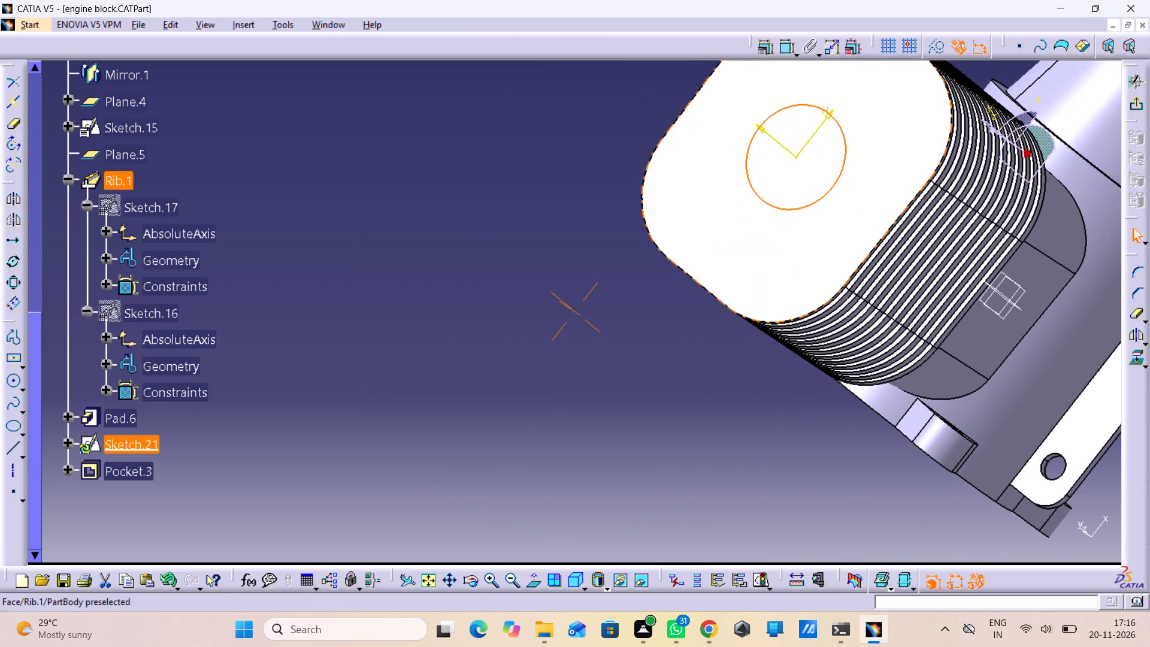
pyautogui.moveTo(866, 216); pyautogui.dragTo(659, 355, button='middle')
pyautogui.moveTo(647, 352); pyautogui.dragTo(782, 300, button='middle')
pyautogui.moveTo(647, 352); pyautogui.dragTo(782, 300, button='right')
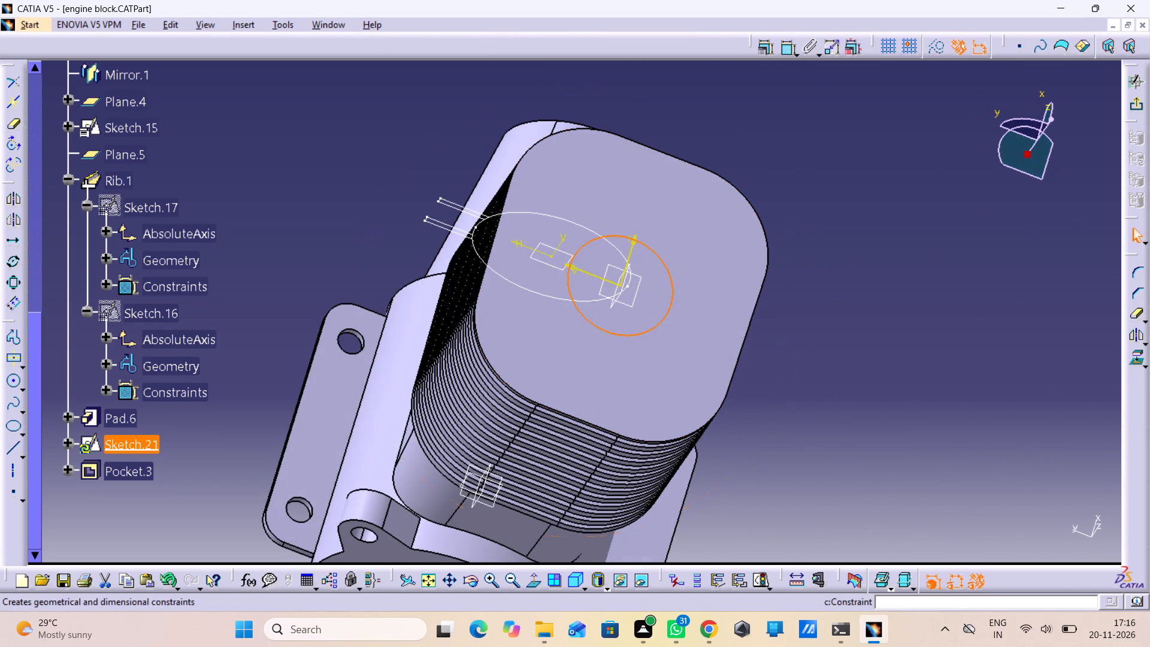
pyautogui.click(785, 42)
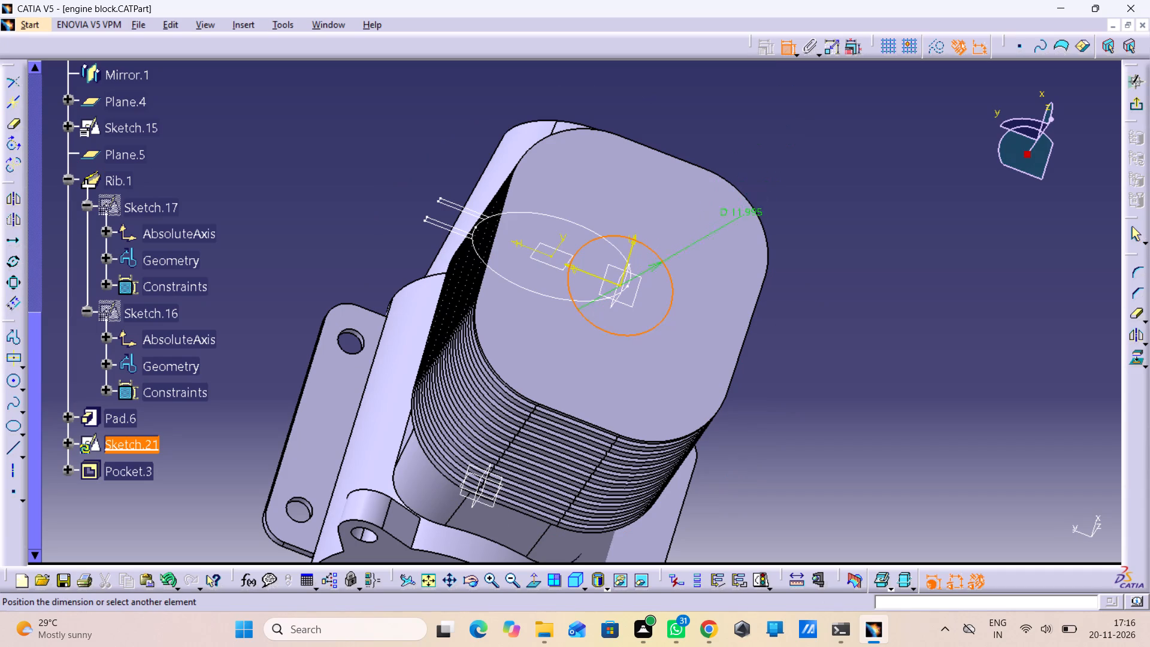
pyautogui.click(824, 194)
pyautogui.doubleClick(825, 191)
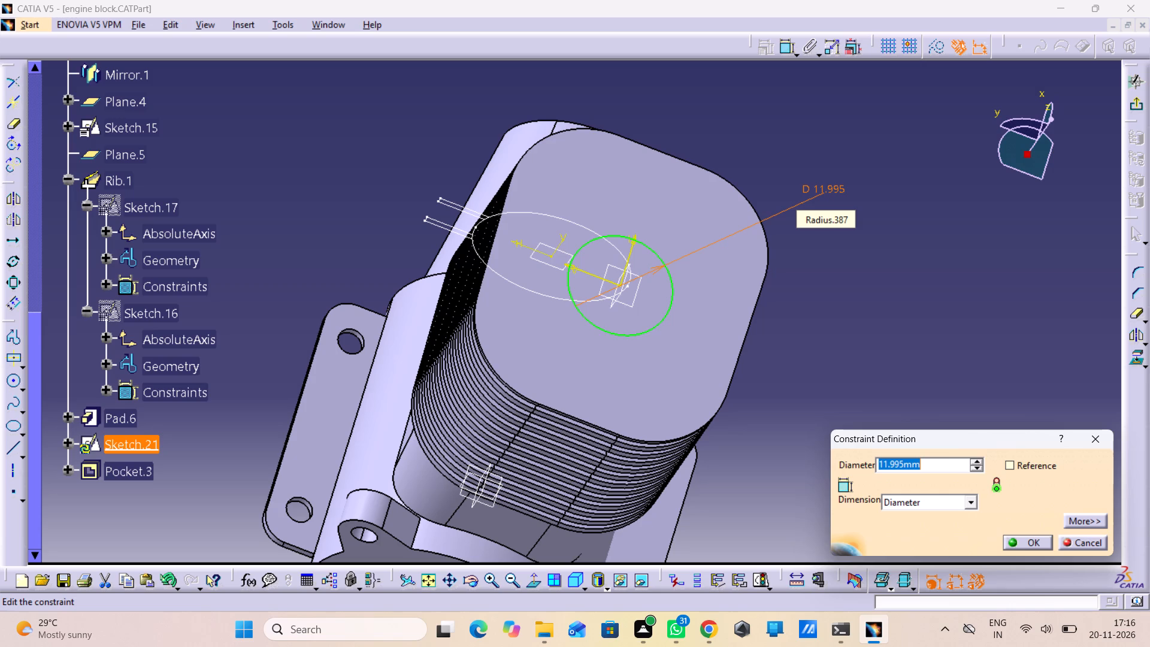
pyautogui.write('21')
pyautogui.press('Return')
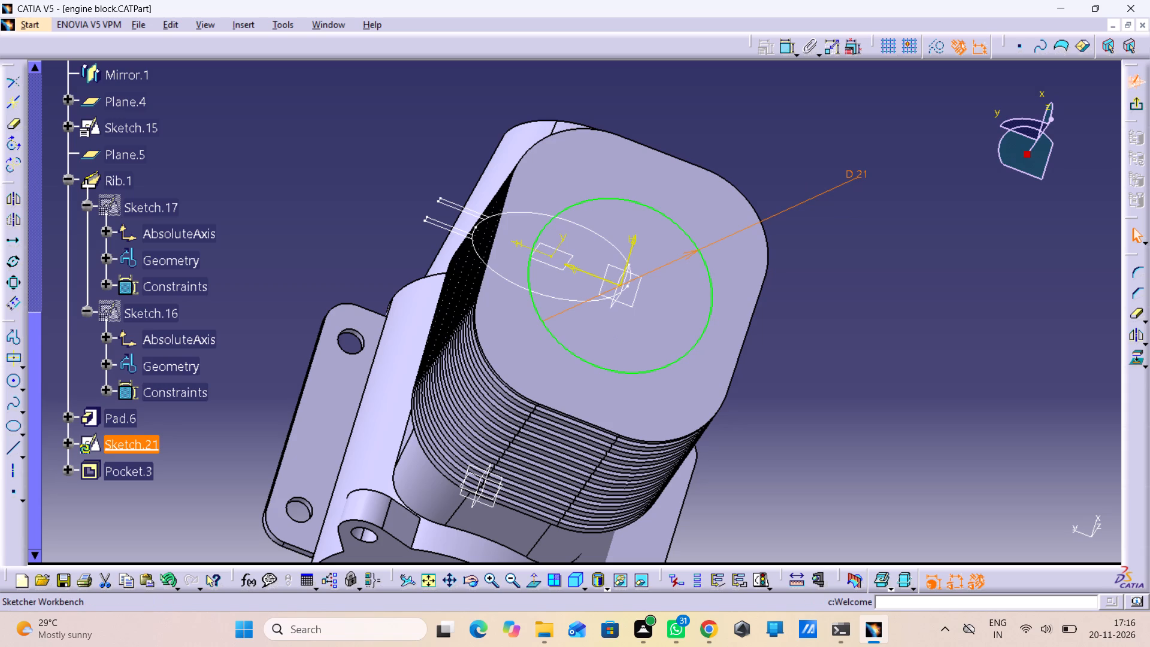
pyautogui.click(1142, 109)
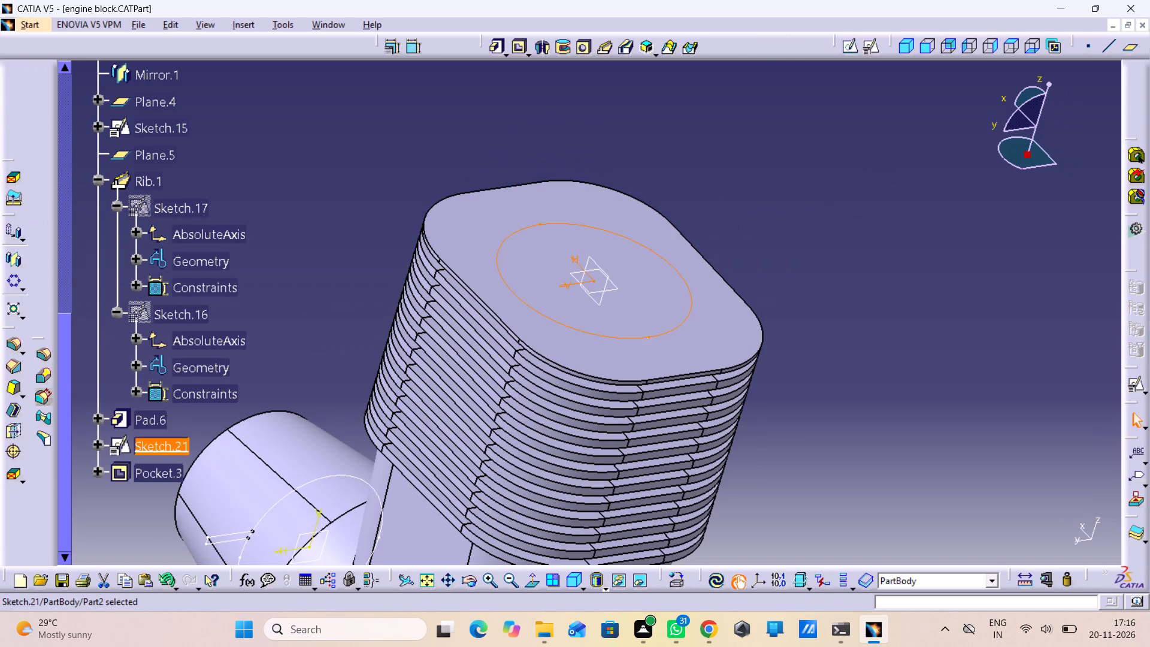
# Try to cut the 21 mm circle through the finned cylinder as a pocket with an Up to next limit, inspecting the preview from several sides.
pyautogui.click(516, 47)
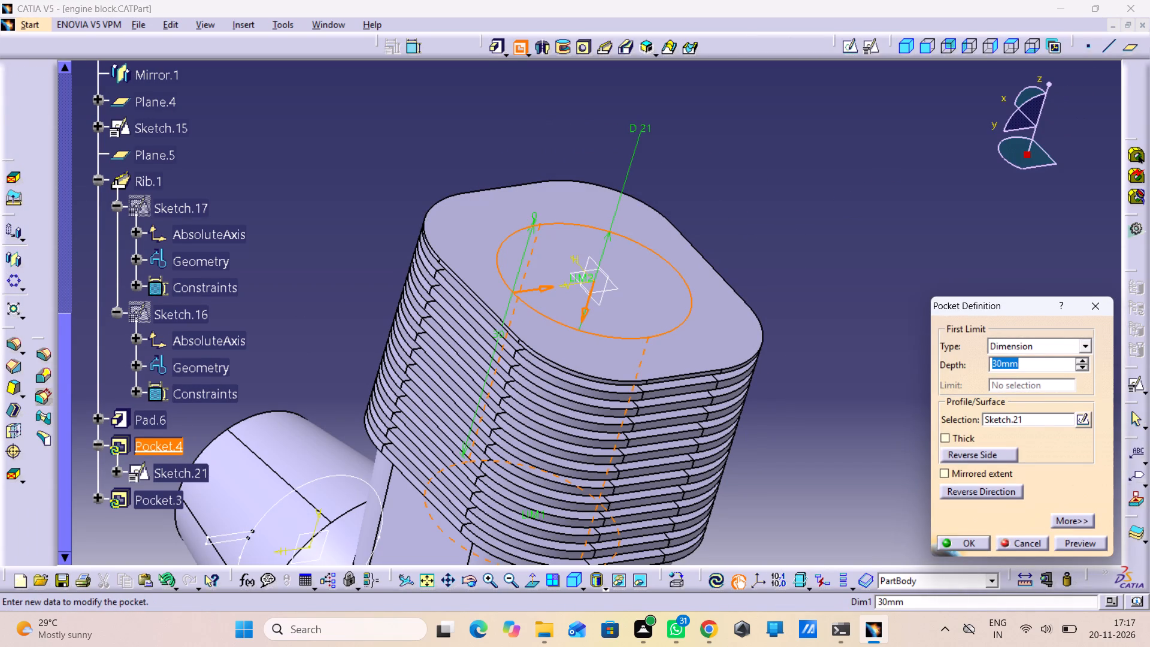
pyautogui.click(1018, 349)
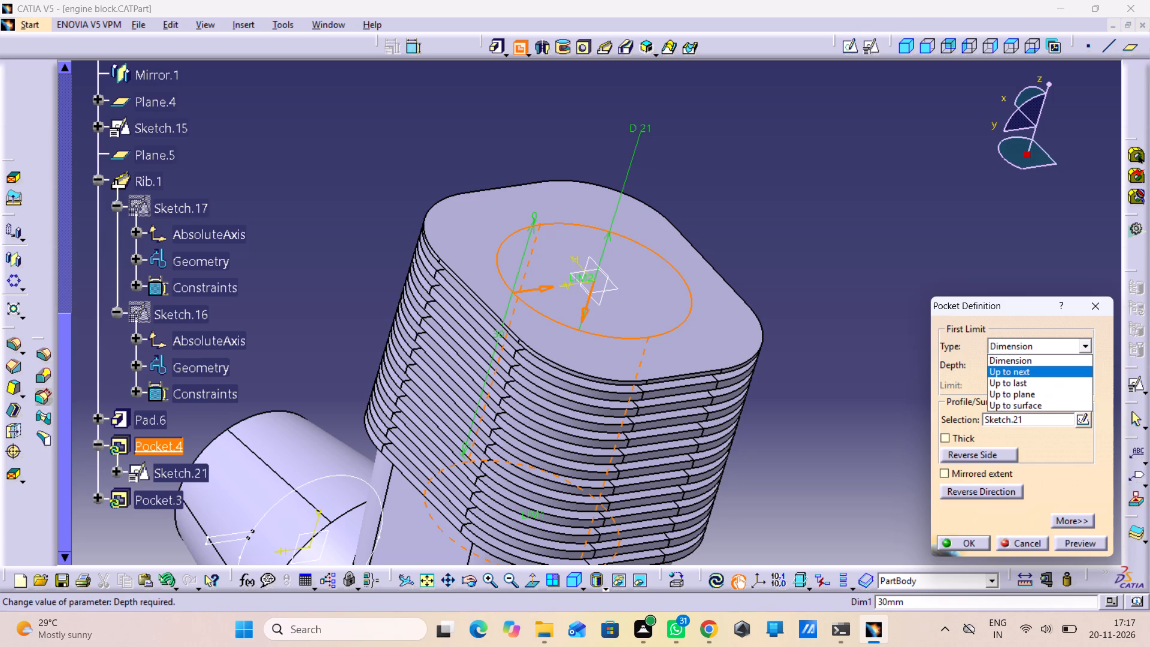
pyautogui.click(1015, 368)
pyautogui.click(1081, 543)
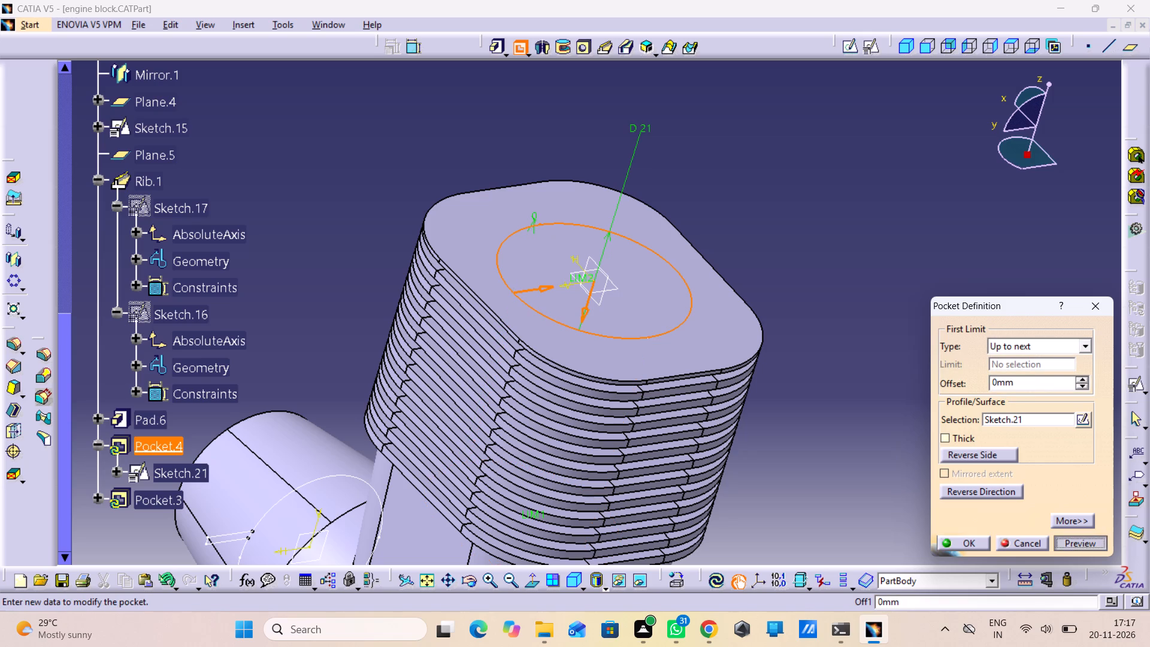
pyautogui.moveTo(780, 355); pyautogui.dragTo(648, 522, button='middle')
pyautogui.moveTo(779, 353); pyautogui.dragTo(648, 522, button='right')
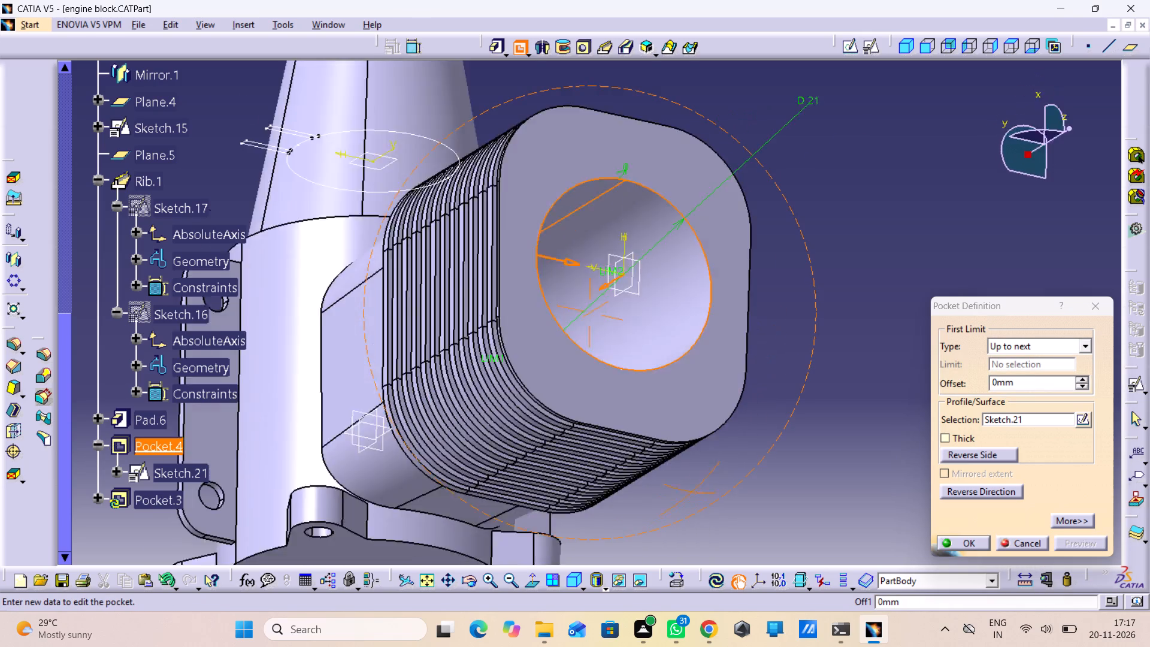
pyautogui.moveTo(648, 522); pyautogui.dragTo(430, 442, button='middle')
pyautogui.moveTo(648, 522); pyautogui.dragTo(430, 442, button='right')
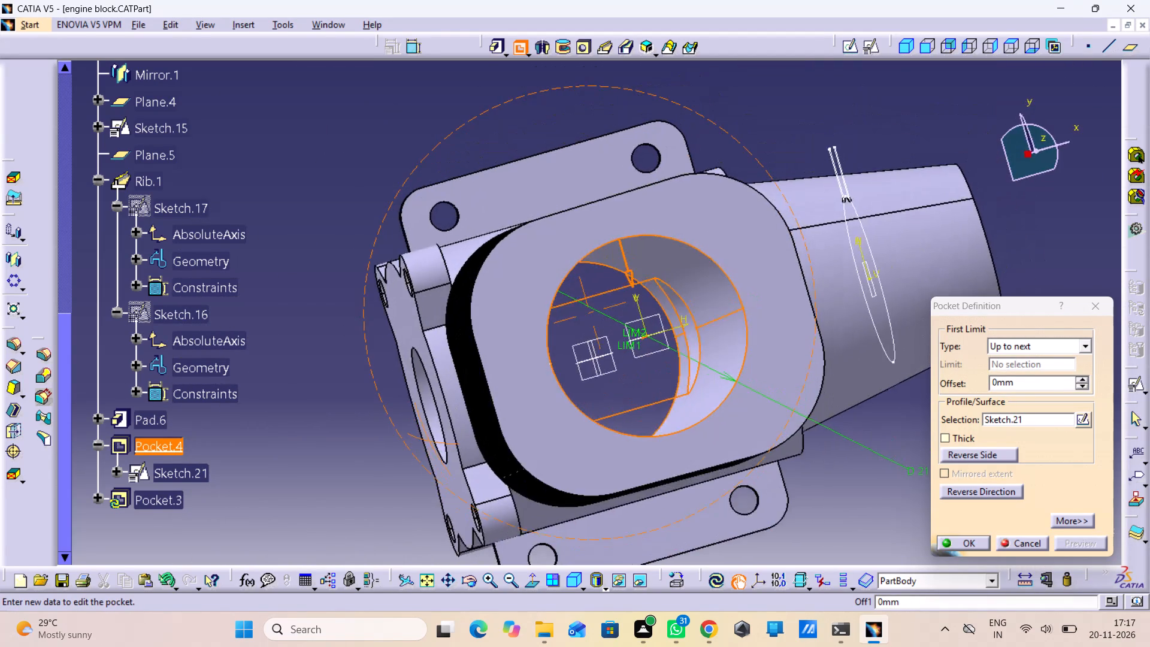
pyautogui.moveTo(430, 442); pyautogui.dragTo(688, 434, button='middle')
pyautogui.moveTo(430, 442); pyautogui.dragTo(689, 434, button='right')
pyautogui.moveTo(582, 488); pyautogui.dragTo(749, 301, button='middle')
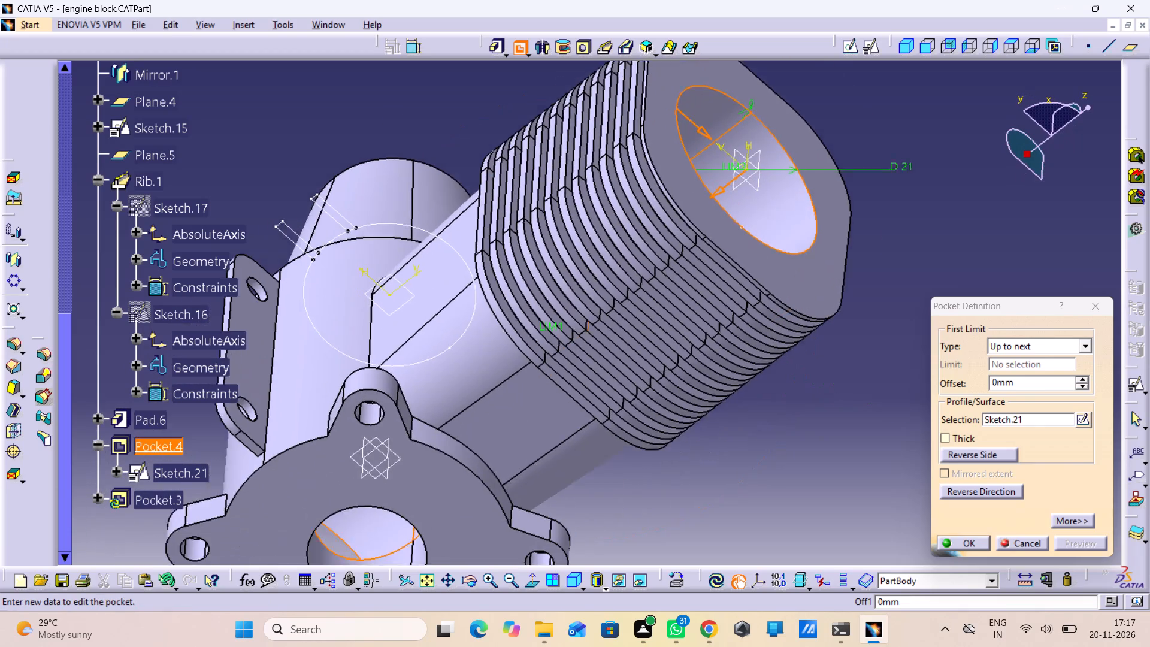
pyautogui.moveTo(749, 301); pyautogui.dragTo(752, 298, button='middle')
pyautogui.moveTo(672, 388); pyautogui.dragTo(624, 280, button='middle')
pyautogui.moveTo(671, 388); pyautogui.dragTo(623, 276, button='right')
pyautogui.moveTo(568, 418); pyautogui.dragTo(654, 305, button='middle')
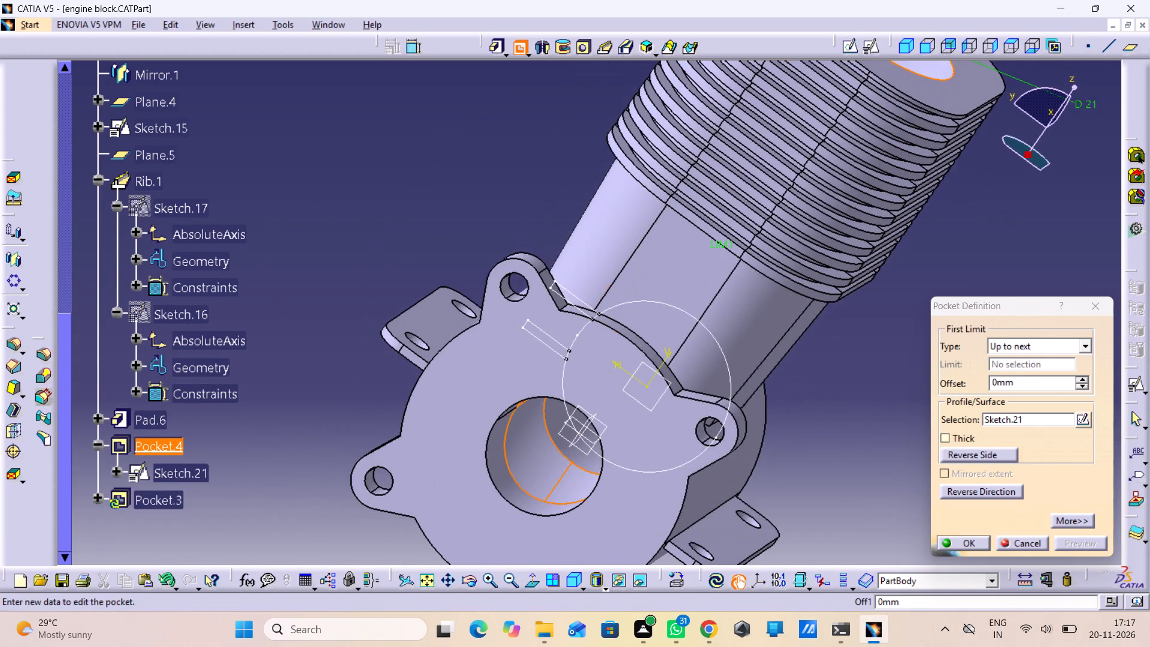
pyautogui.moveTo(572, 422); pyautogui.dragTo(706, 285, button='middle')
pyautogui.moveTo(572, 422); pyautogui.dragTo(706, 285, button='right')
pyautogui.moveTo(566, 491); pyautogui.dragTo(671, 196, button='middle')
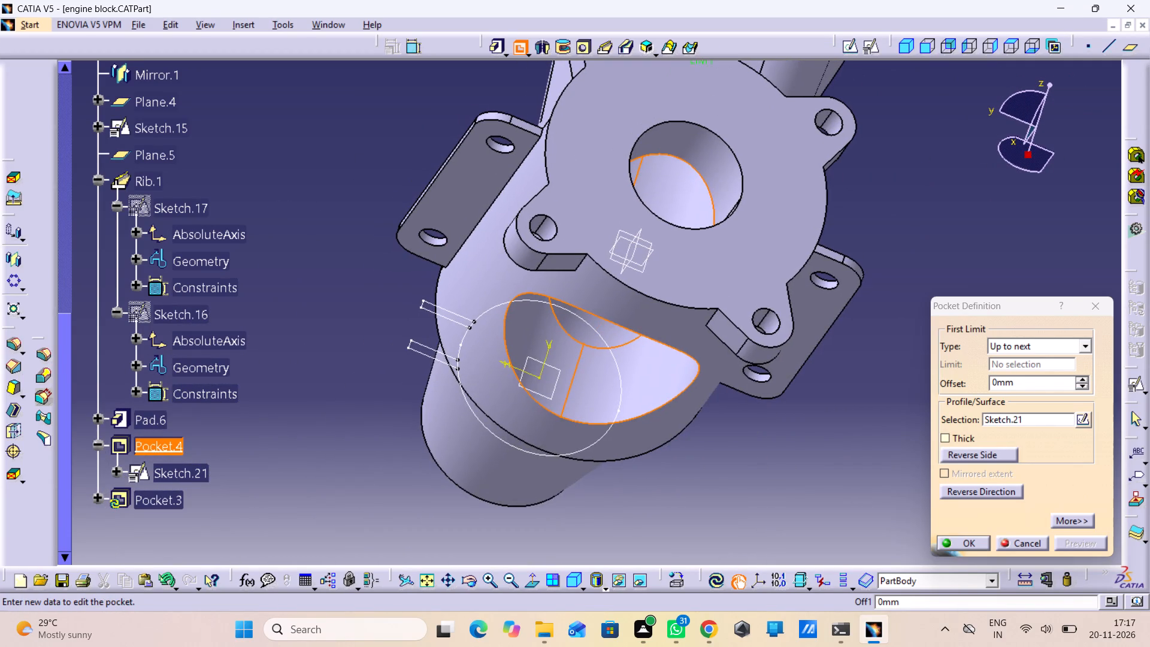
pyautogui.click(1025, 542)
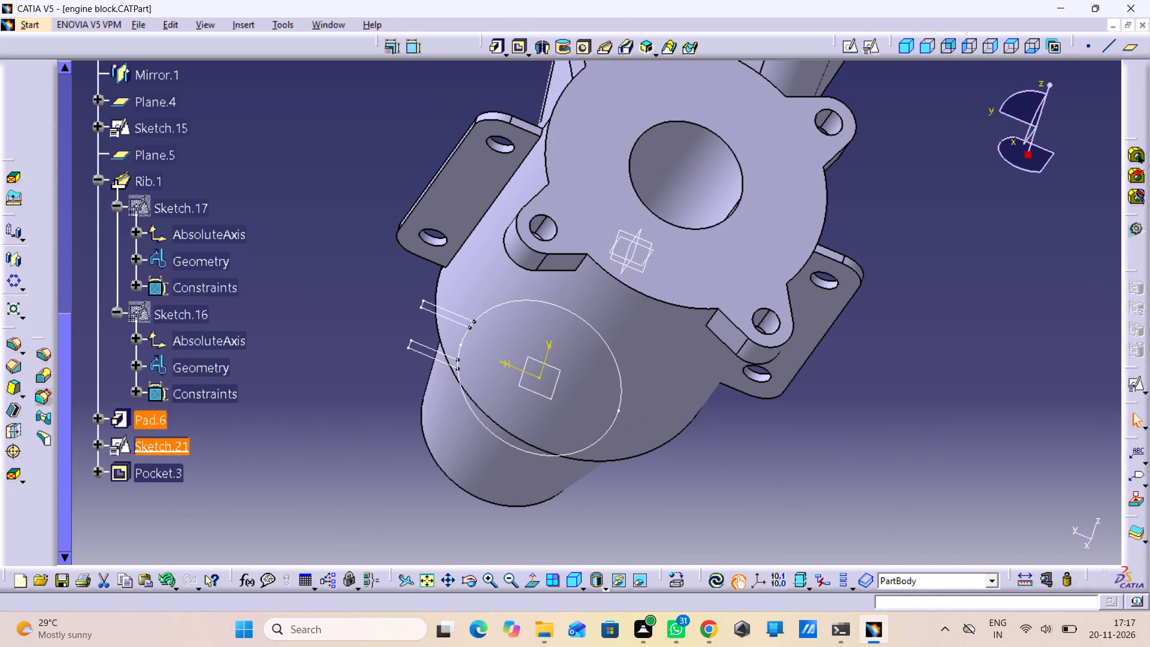
# Check the first limit settings of Pad.6 and inspect the crankcase and finned cylinder from several sides.
pyautogui.doubleClick(149, 430)
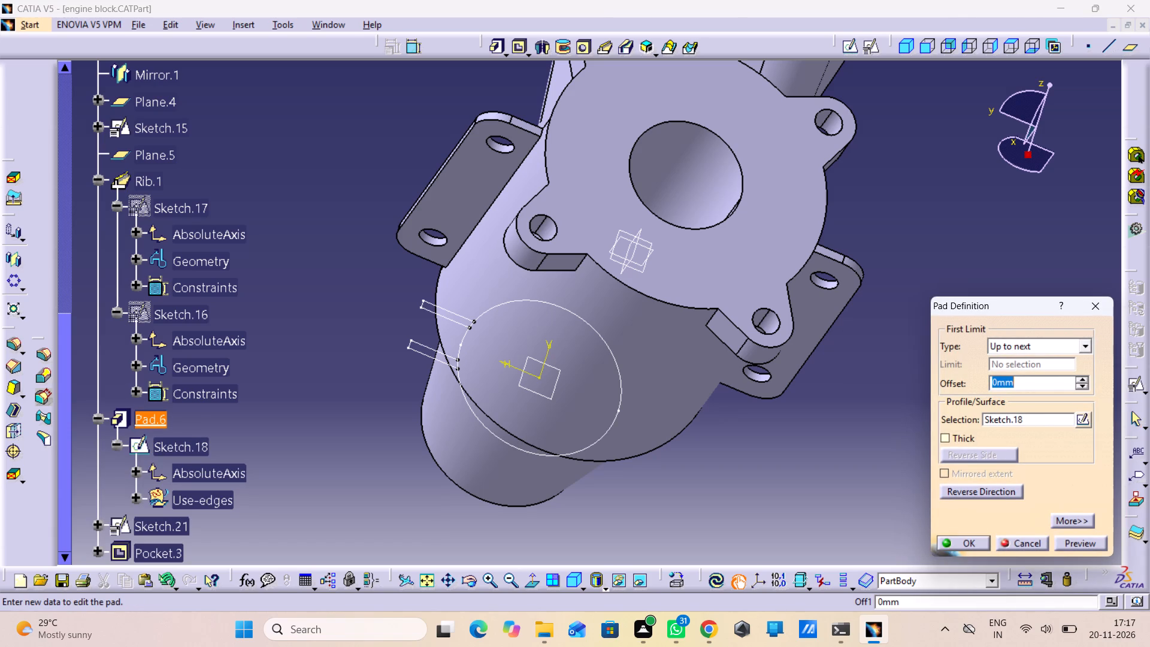
pyautogui.moveTo(405, 461); pyautogui.dragTo(556, 425, button='middle')
pyautogui.moveTo(405, 459); pyautogui.dragTo(556, 425, button='right')
pyautogui.click(1028, 538)
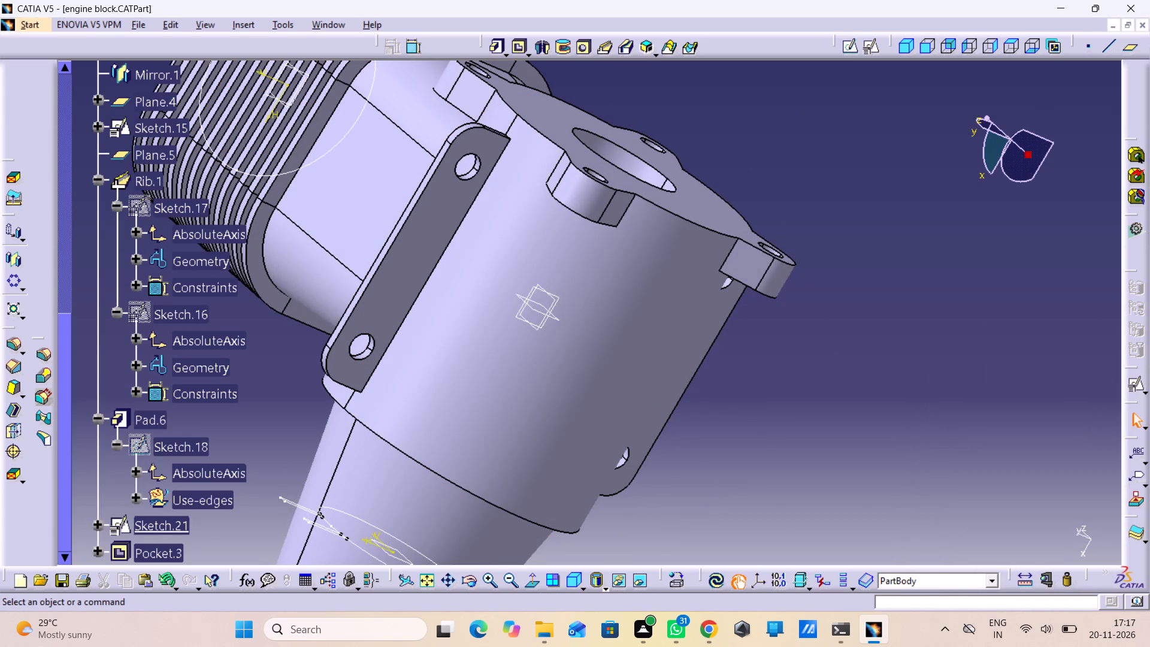
pyautogui.click(917, 514)
pyautogui.scroll(-1, 895, 485)
pyautogui.moveTo(895, 485); pyautogui.dragTo(879, 543, button='middle')
pyautogui.moveTo(895, 483); pyautogui.dragTo(879, 543, button='right')
pyautogui.moveTo(747, 428); pyautogui.dragTo(765, 504, button='middle')
pyautogui.moveTo(747, 428); pyautogui.dragTo(765, 504, button='right')
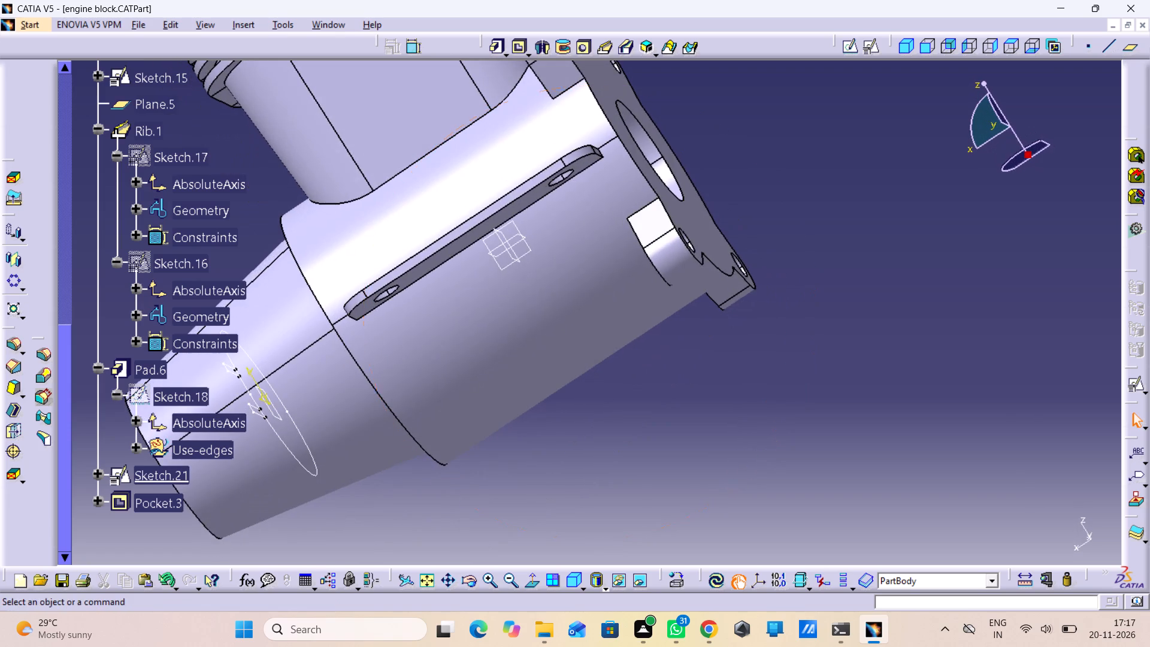
pyautogui.moveTo(641, 452); pyautogui.dragTo(657, 498, button='middle')
pyautogui.moveTo(641, 451); pyautogui.dragTo(657, 497, button='right')
pyautogui.moveTo(576, 469); pyautogui.dragTo(694, 415, button='middle')
pyautogui.moveTo(694, 415); pyautogui.dragTo(704, 430, button='middle')
pyautogui.moveTo(694, 415); pyautogui.dragTo(704, 430, button='right')
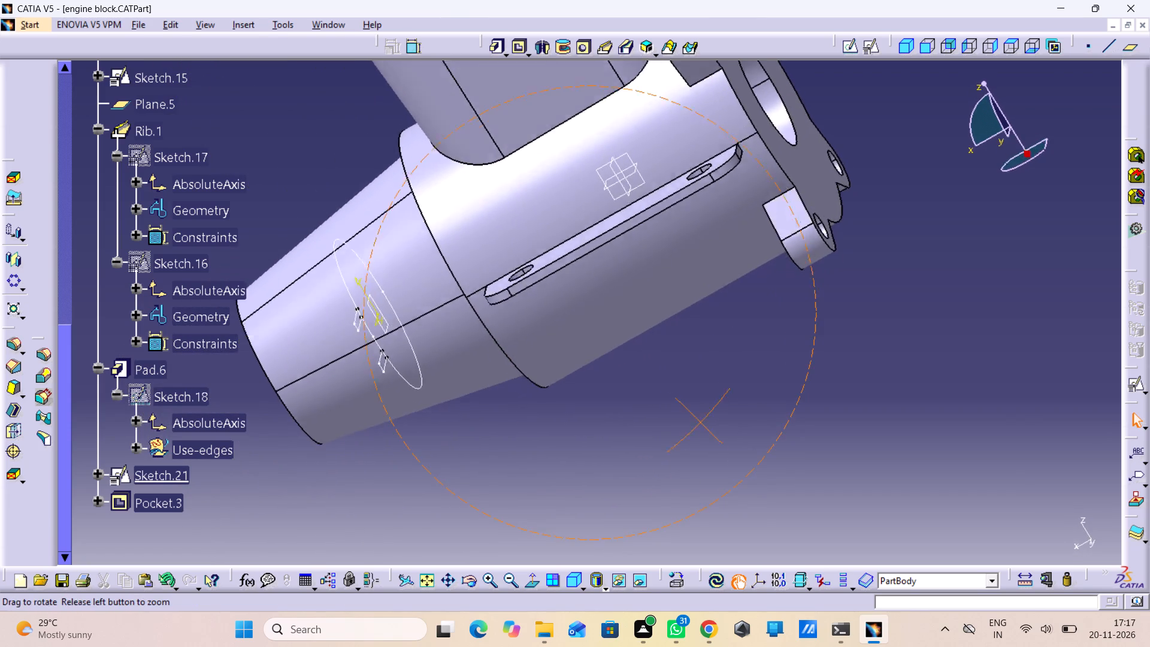
pyautogui.moveTo(704, 430); pyautogui.dragTo(727, 476, button='right')
pyautogui.moveTo(704, 430); pyautogui.dragTo(724, 476, button='middle')
pyautogui.moveTo(708, 470); pyautogui.dragTo(713, 500, button='middle')
pyautogui.rightClick(708, 468)
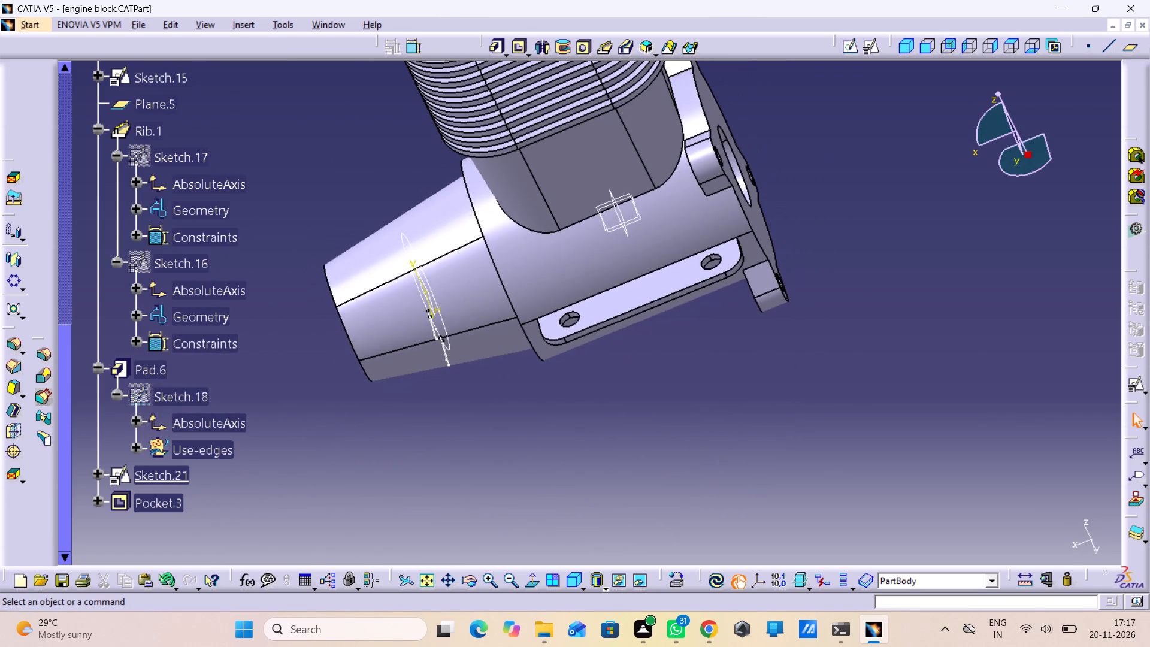
pyautogui.moveTo(682, 431); pyautogui.dragTo(715, 482, button='middle')
pyautogui.rightClick(683, 429)
pyautogui.moveTo(693, 460); pyautogui.dragTo(745, 480, button='middle')
pyautogui.moveTo(693, 458); pyautogui.dragTo(746, 481, button='right')
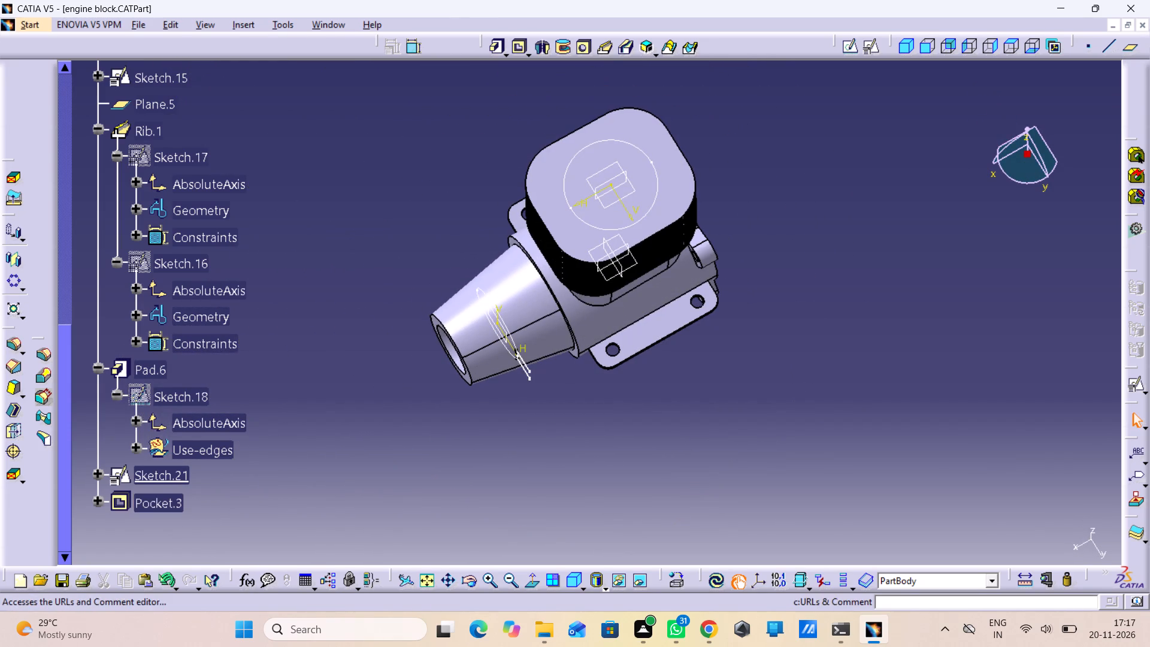
# Check the definition of the 30 mm deep crankcase pocket, Pocket.3, and examine the flange end of the crankcase.
pyautogui.doubleClick(158, 501)
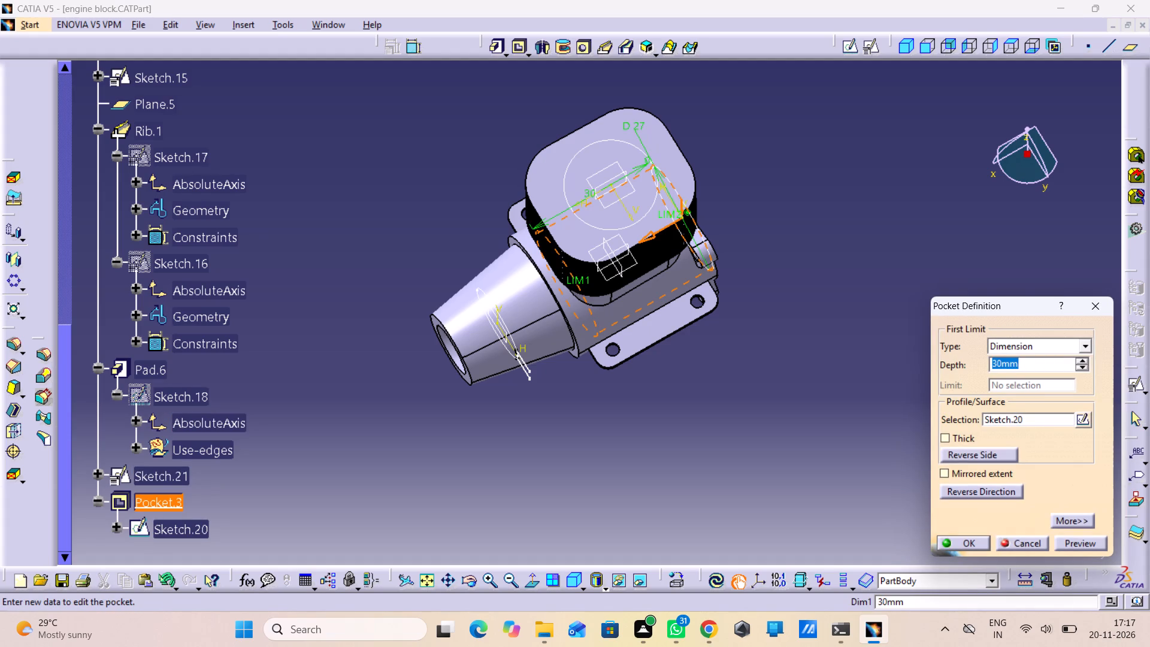
pyautogui.click(959, 542)
pyautogui.click(757, 503)
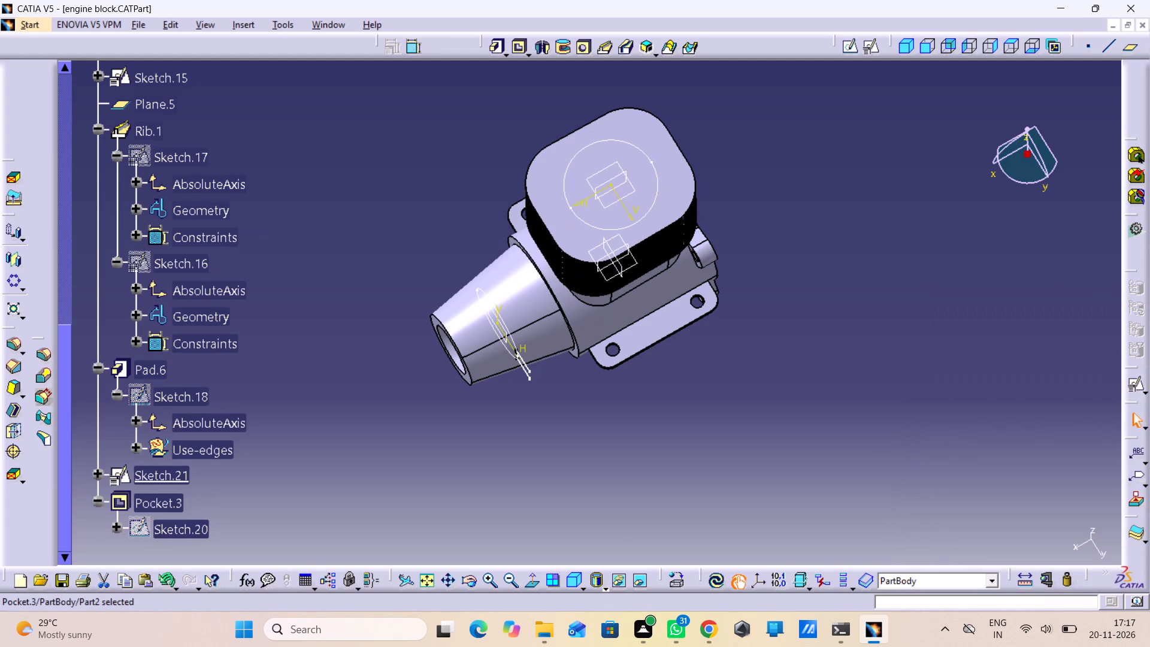
pyautogui.moveTo(755, 498); pyautogui.dragTo(370, 305, button='middle')
pyautogui.moveTo(755, 494); pyautogui.dragTo(370, 305, button='right')
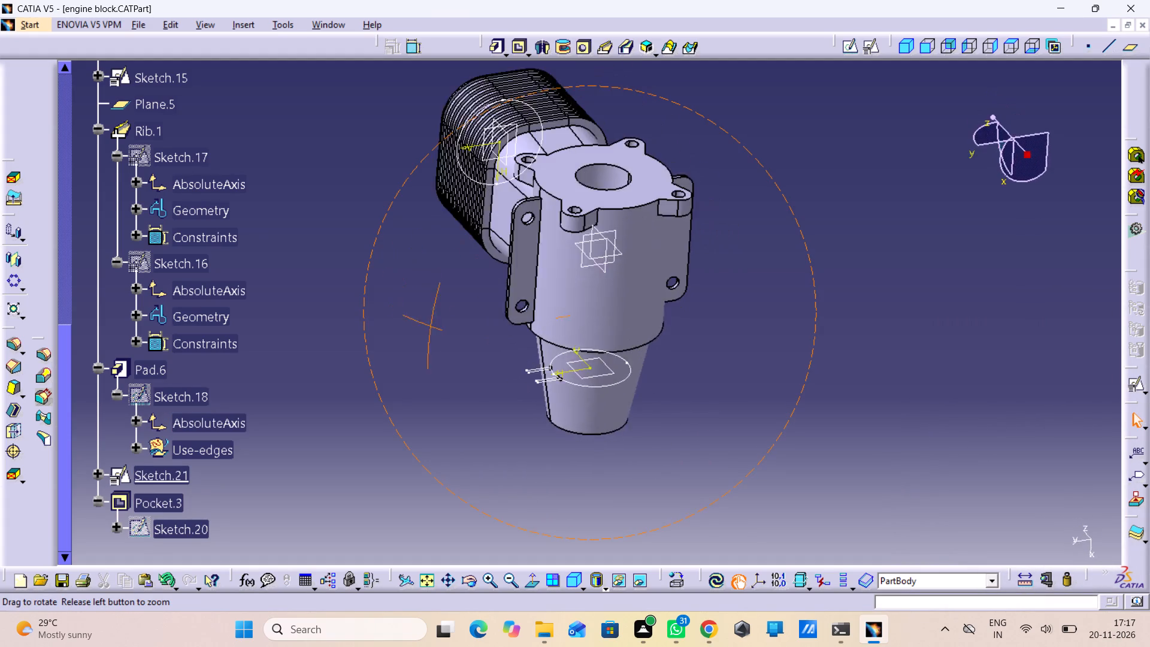
pyautogui.moveTo(370, 305); pyautogui.dragTo(374, 331, button='right')
pyautogui.moveTo(370, 305); pyautogui.dragTo(374, 331, button='middle')
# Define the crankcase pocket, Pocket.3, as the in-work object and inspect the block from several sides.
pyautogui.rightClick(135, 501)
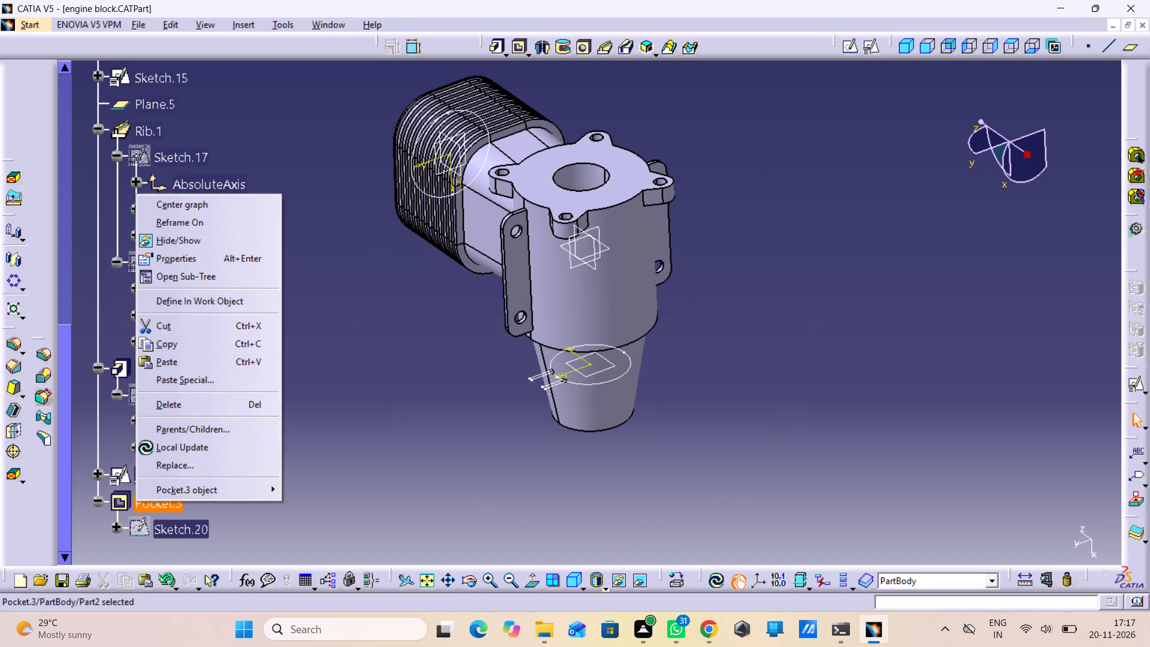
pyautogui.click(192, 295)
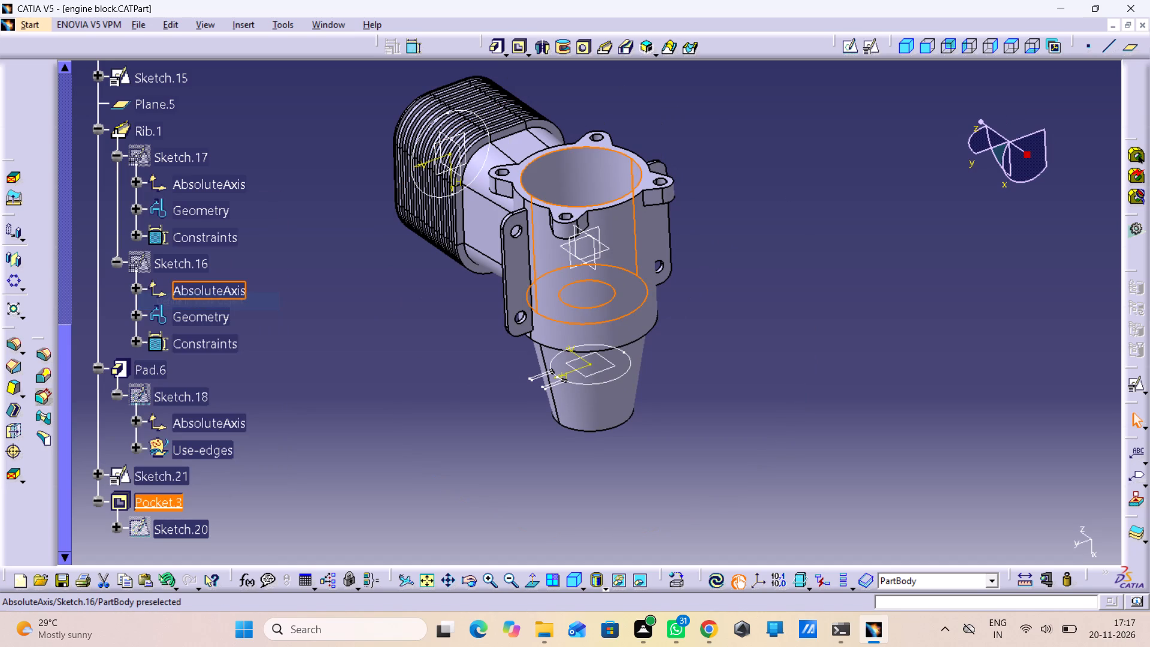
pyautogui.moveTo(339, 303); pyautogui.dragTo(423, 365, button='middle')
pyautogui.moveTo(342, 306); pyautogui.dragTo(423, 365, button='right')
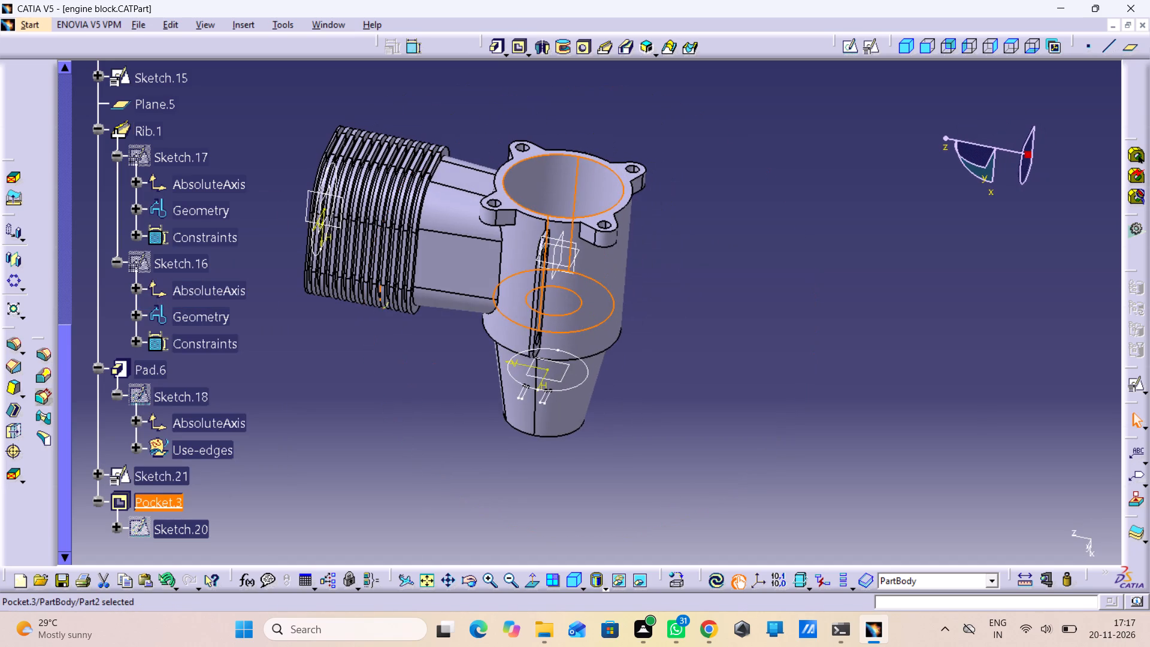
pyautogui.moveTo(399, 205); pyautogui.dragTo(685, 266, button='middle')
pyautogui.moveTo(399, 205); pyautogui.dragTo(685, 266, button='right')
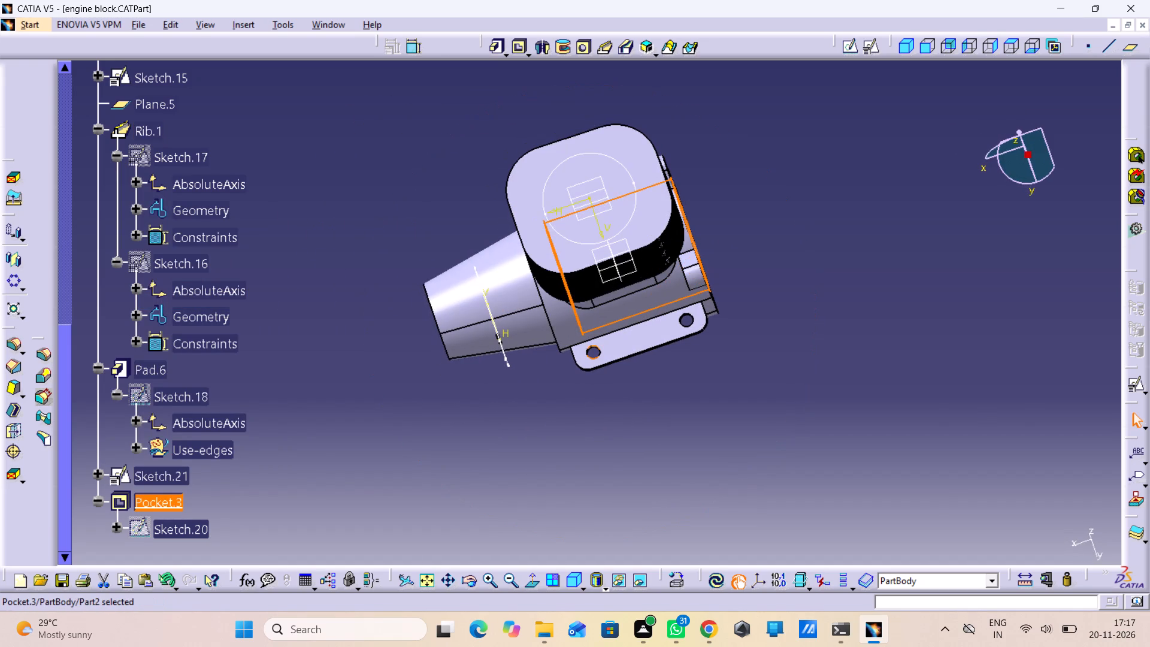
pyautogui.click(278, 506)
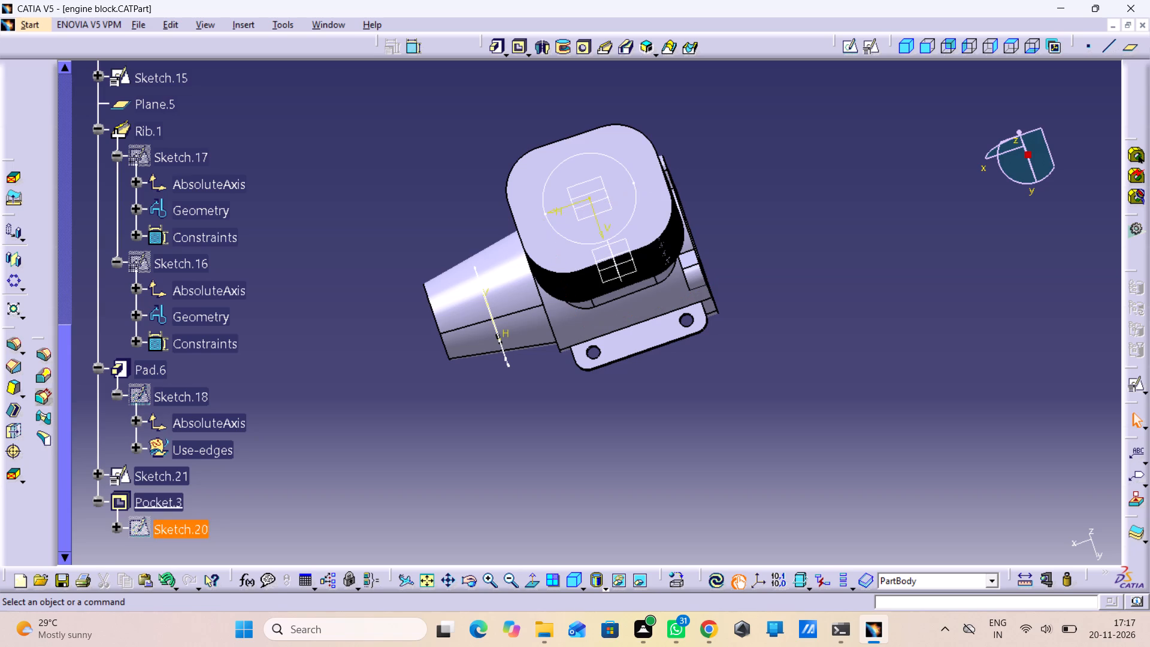
# Review the pocket's circle sketch, Sketch.20, and the cylinder bore sketch, Sketch.21, and return to the part.
pyautogui.doubleClick(157, 528)
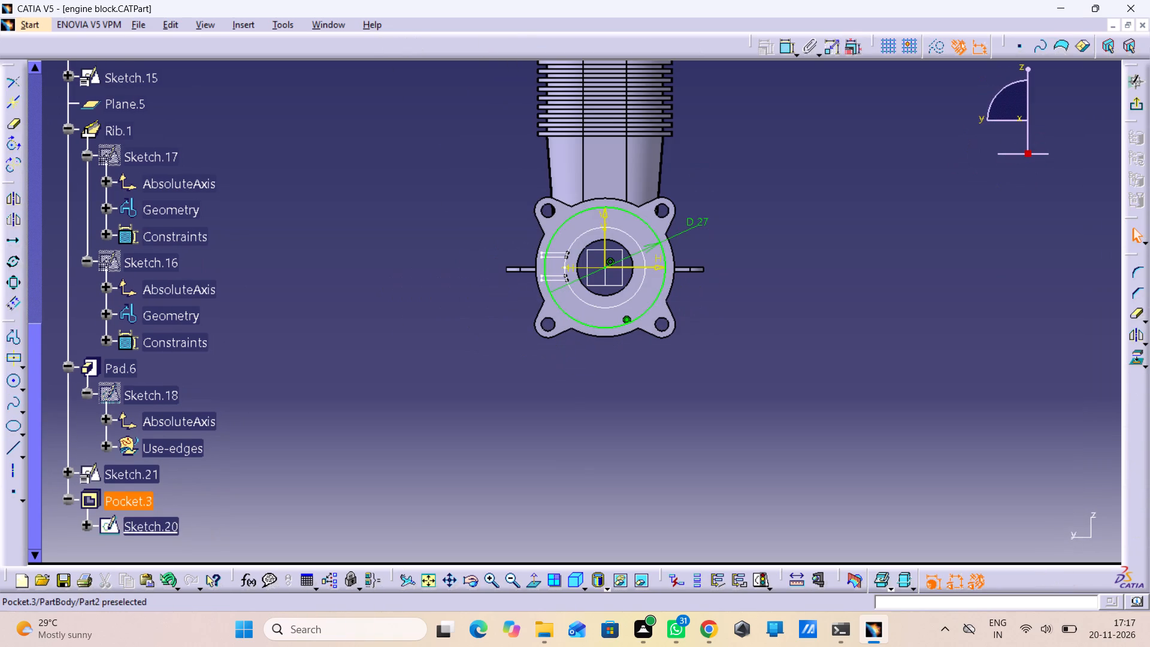
pyautogui.doubleClick(120, 465)
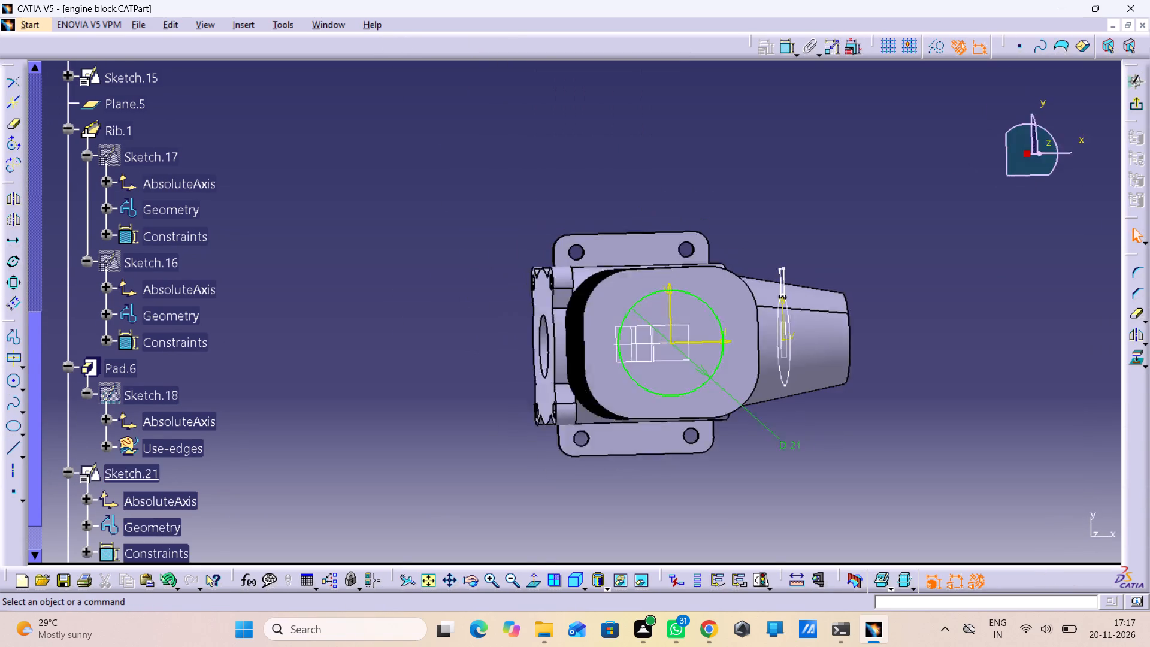
pyautogui.scroll(-1, 165, 481)
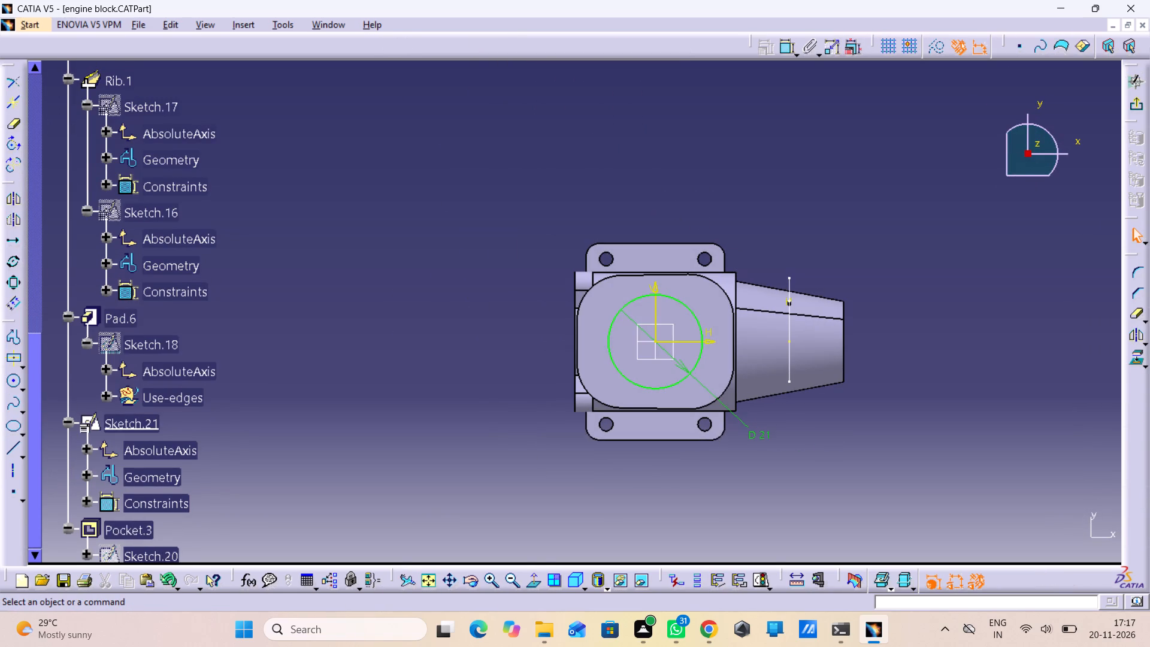
pyautogui.doubleClick(108, 520)
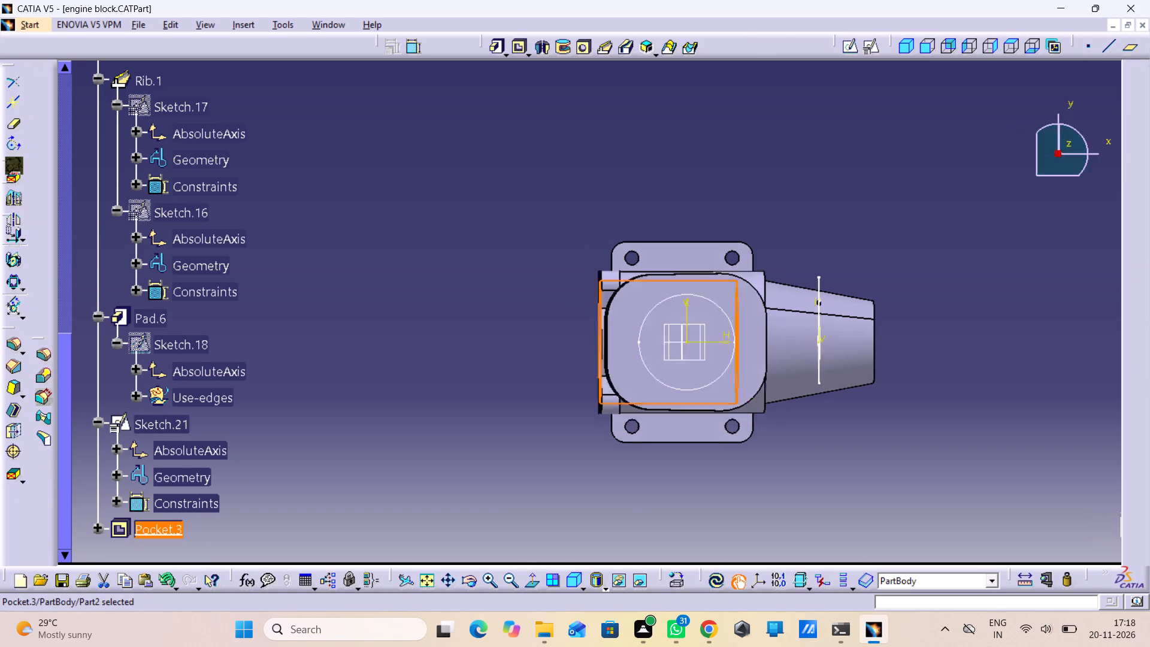
pyautogui.moveTo(258, 466); pyautogui.dragTo(261, 493, button='middle')
pyautogui.rightClick(261, 465)
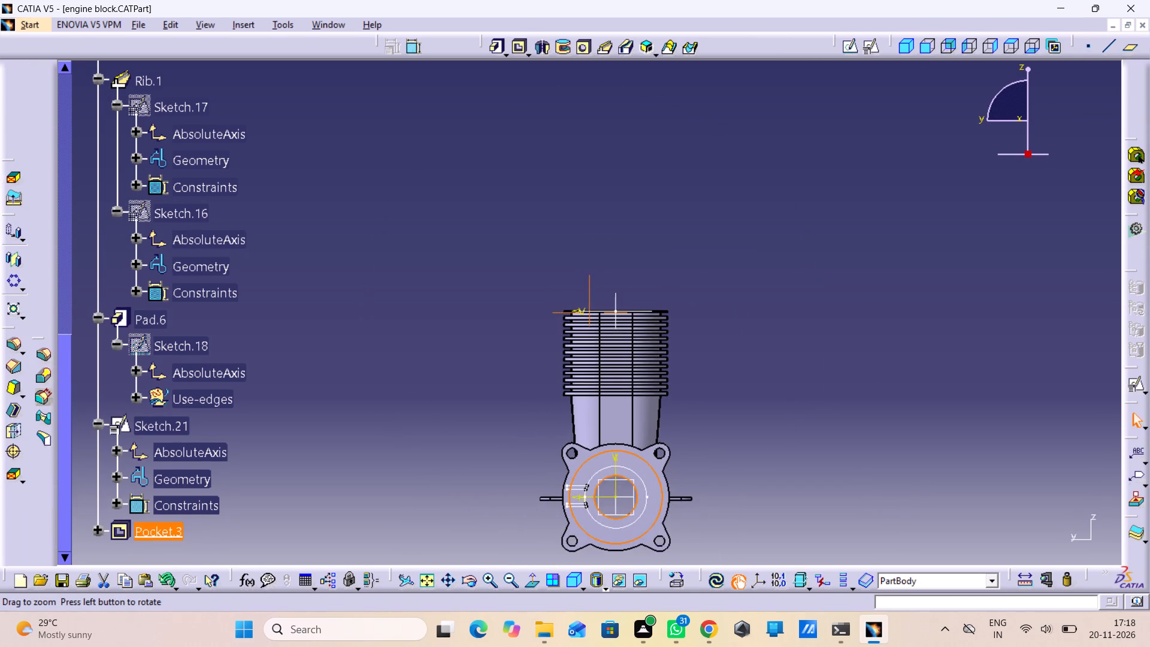
pyautogui.moveTo(261, 493); pyautogui.dragTo(261, 495, button='middle')
pyautogui.click(261, 496)
# Define the crankcase pocket, Pocket.3, as the in-work object again.
pyautogui.rightClick(138, 527)
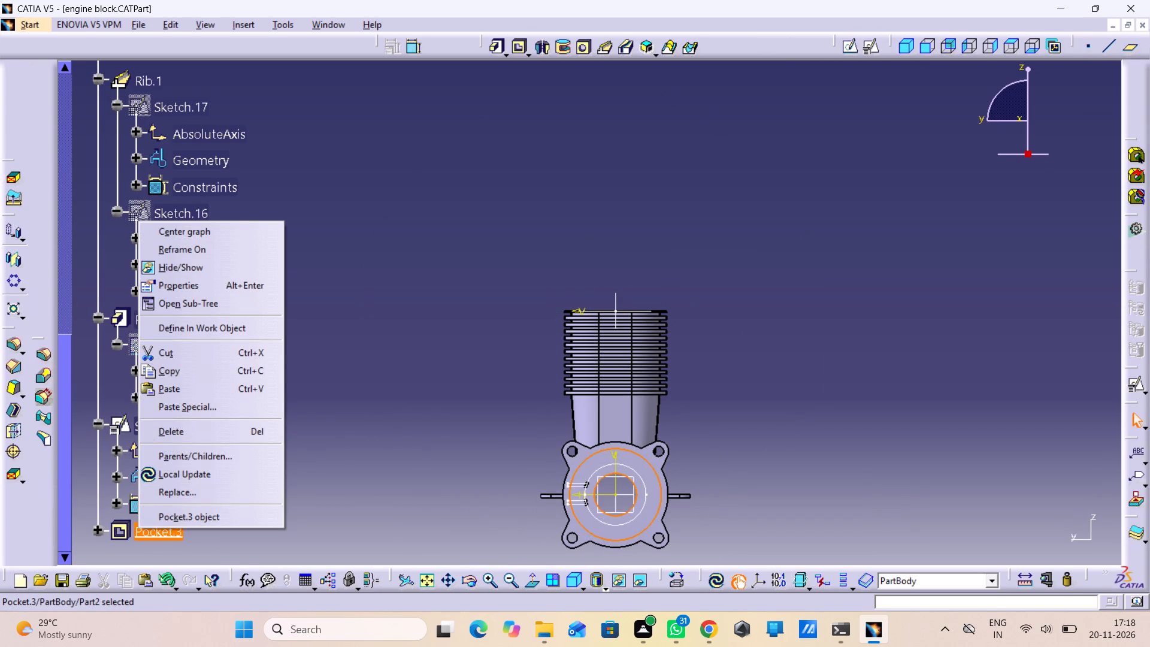
pyautogui.click(214, 331)
pyautogui.click(265, 345)
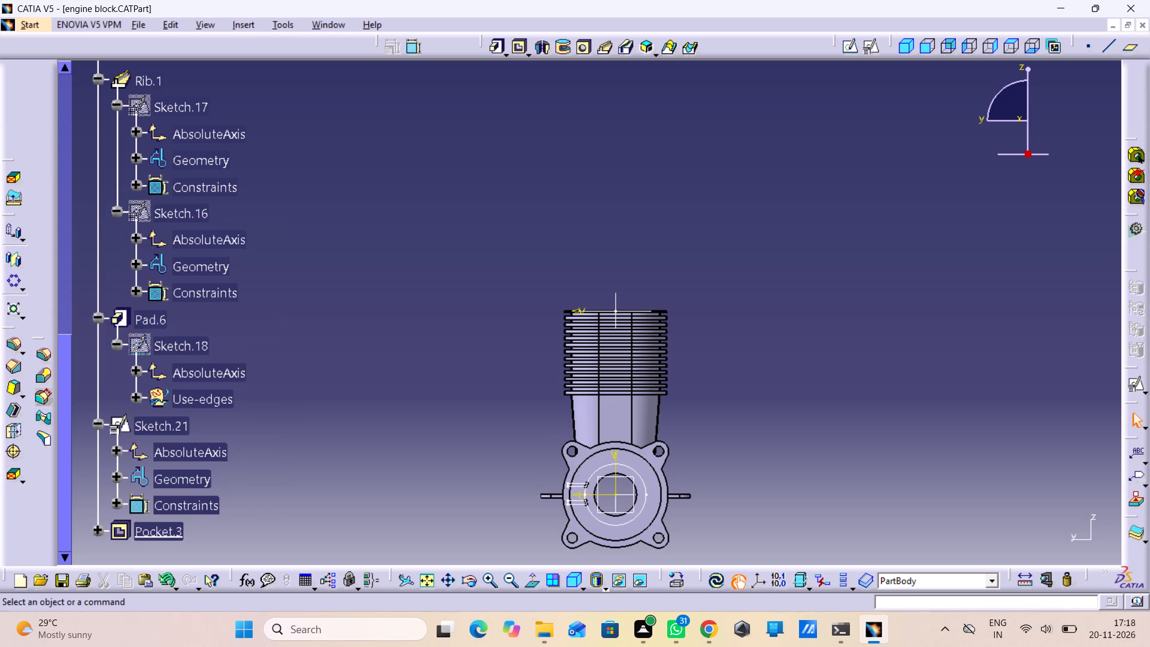
pyautogui.moveTo(326, 453); pyautogui.dragTo(501, 491, button='middle')
pyautogui.moveTo(328, 451); pyautogui.dragTo(501, 500, button='right')
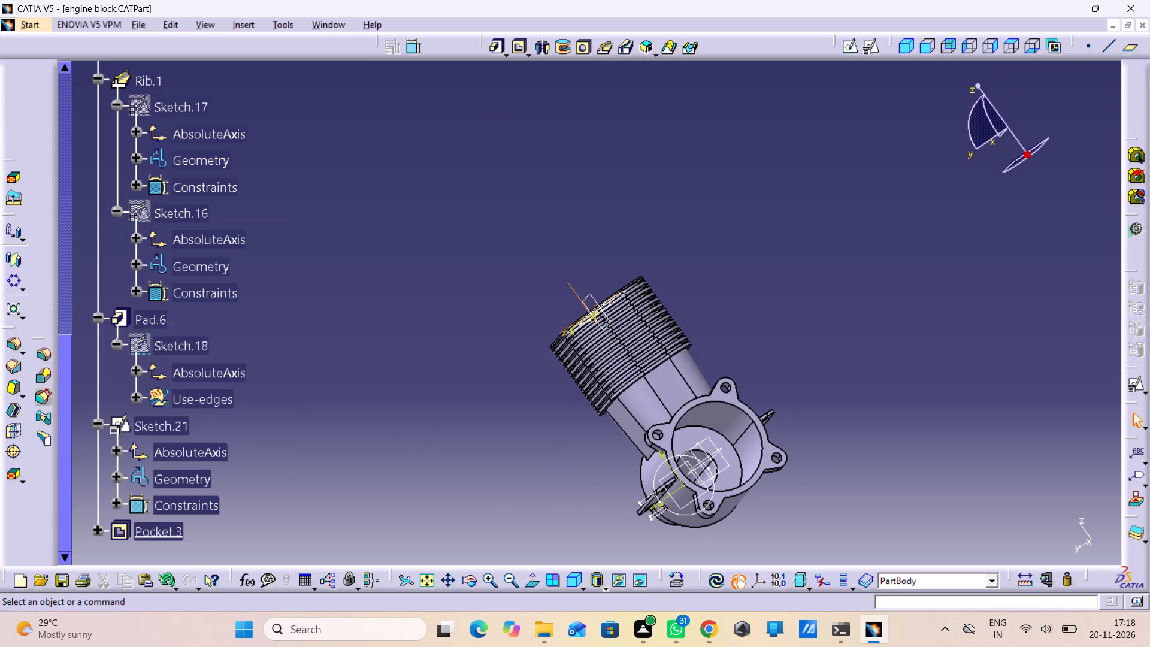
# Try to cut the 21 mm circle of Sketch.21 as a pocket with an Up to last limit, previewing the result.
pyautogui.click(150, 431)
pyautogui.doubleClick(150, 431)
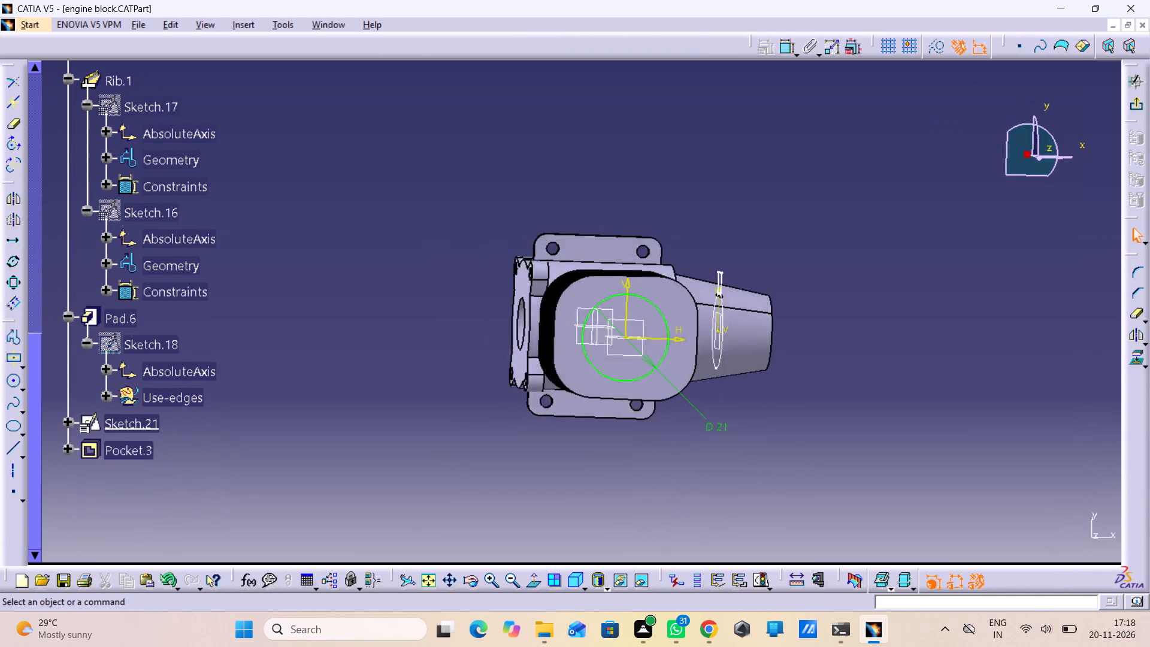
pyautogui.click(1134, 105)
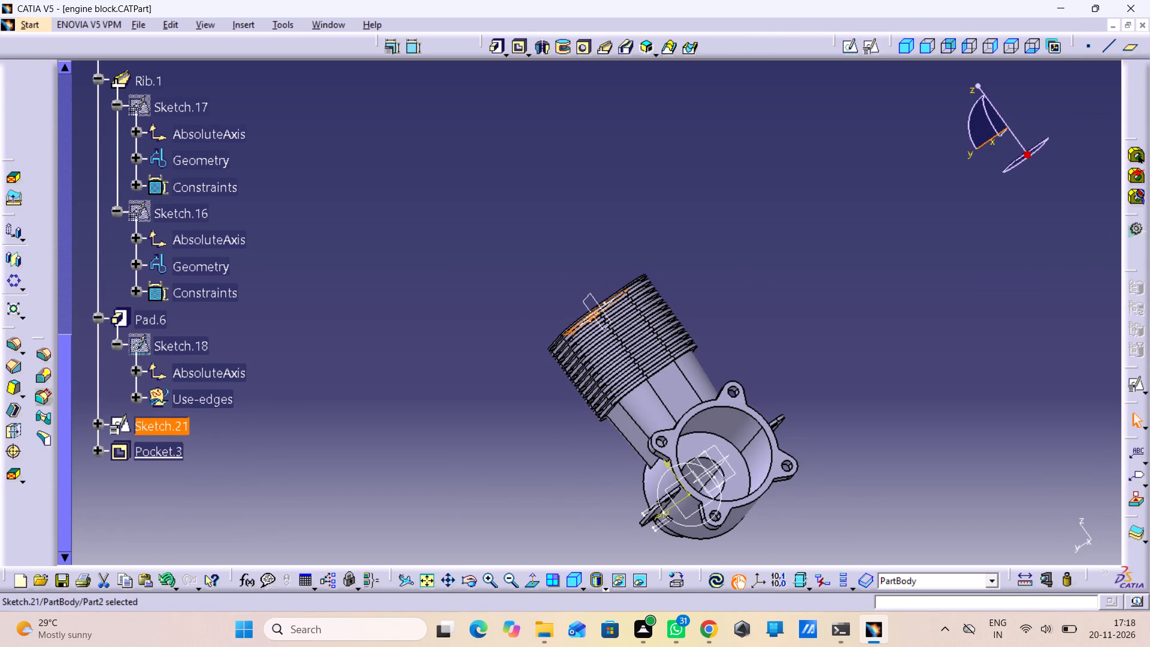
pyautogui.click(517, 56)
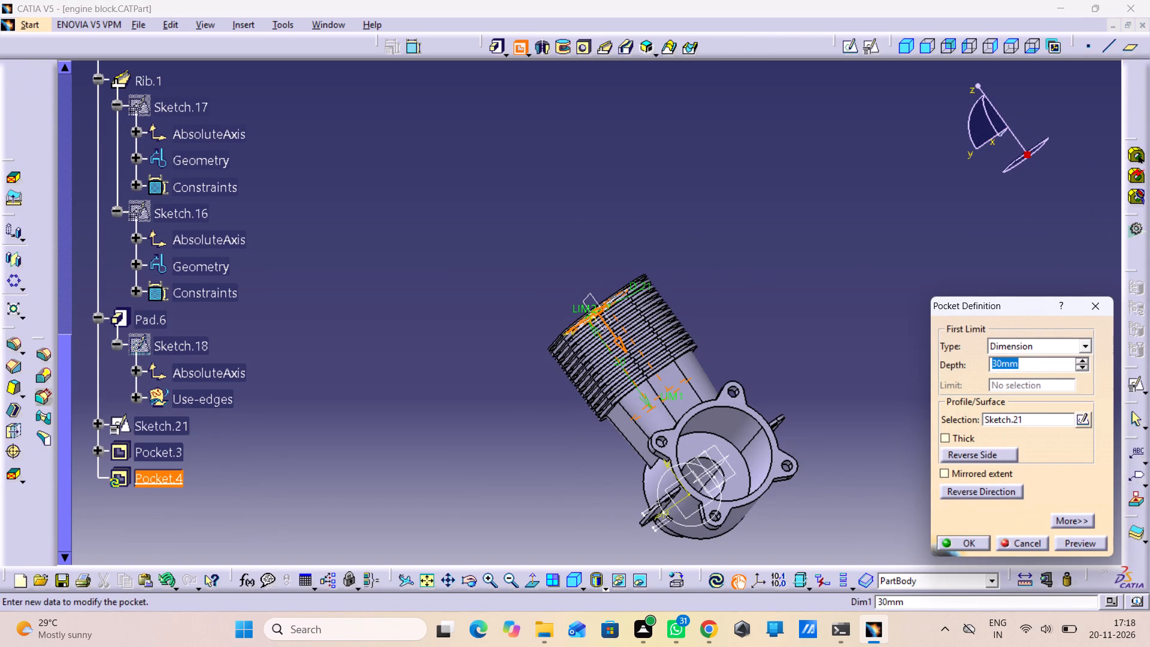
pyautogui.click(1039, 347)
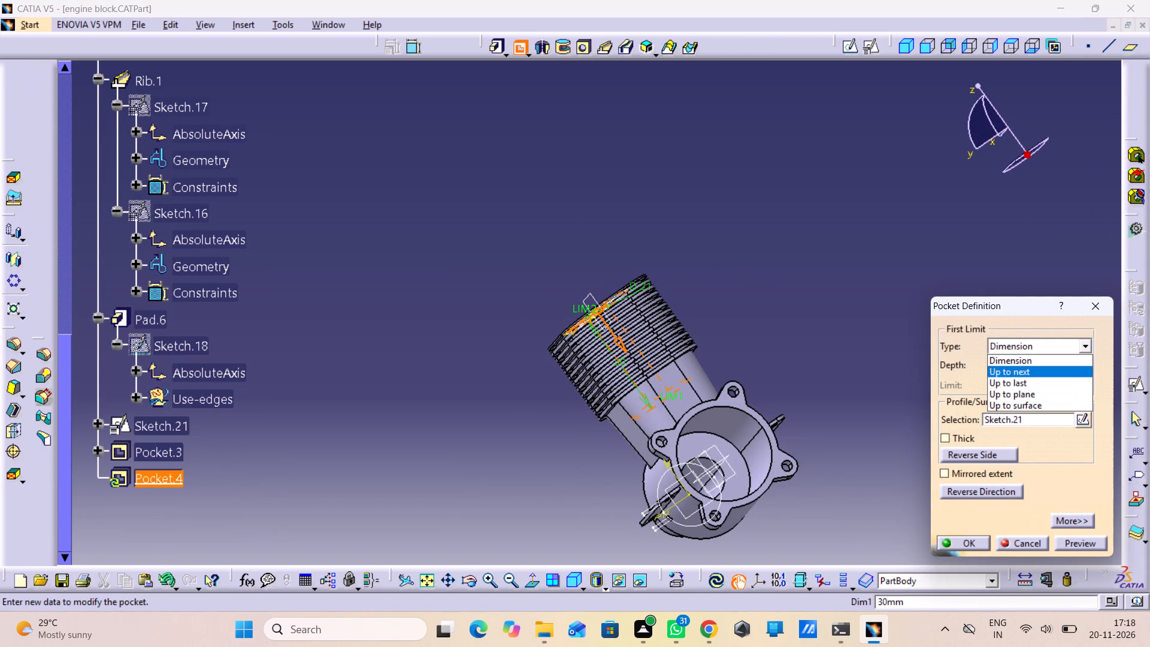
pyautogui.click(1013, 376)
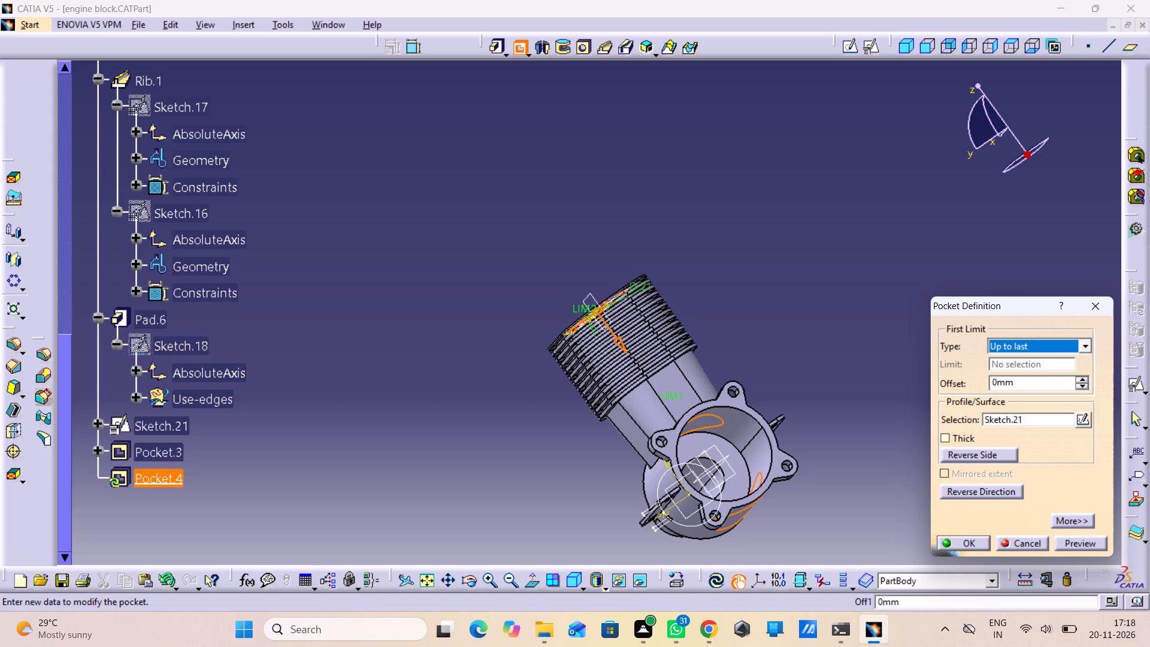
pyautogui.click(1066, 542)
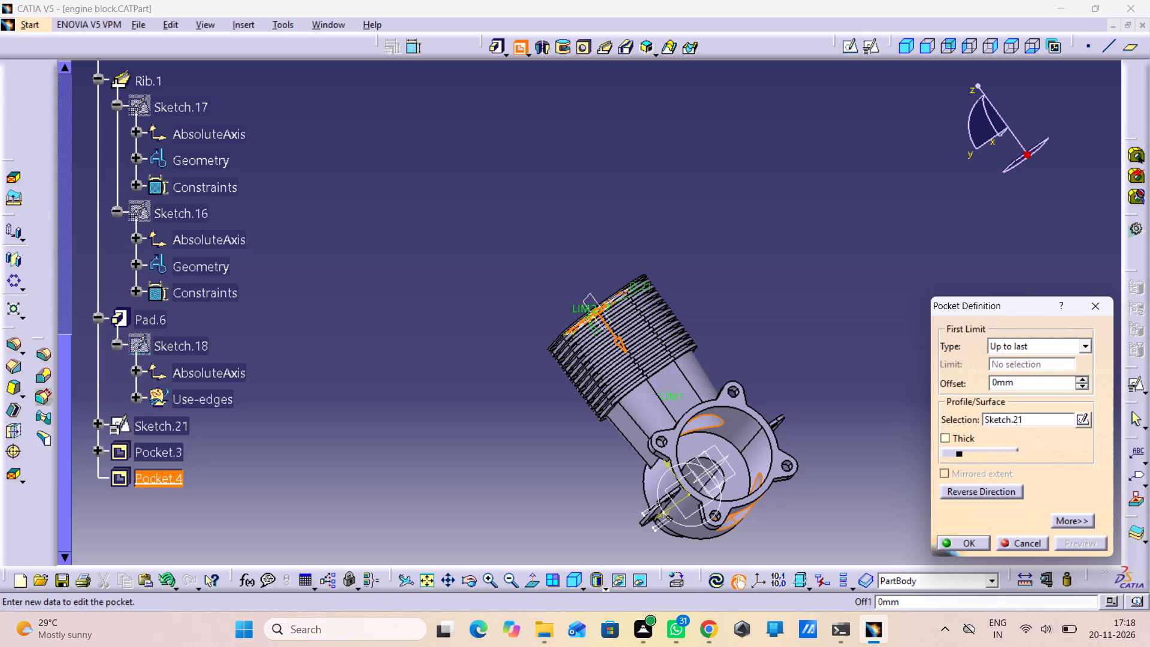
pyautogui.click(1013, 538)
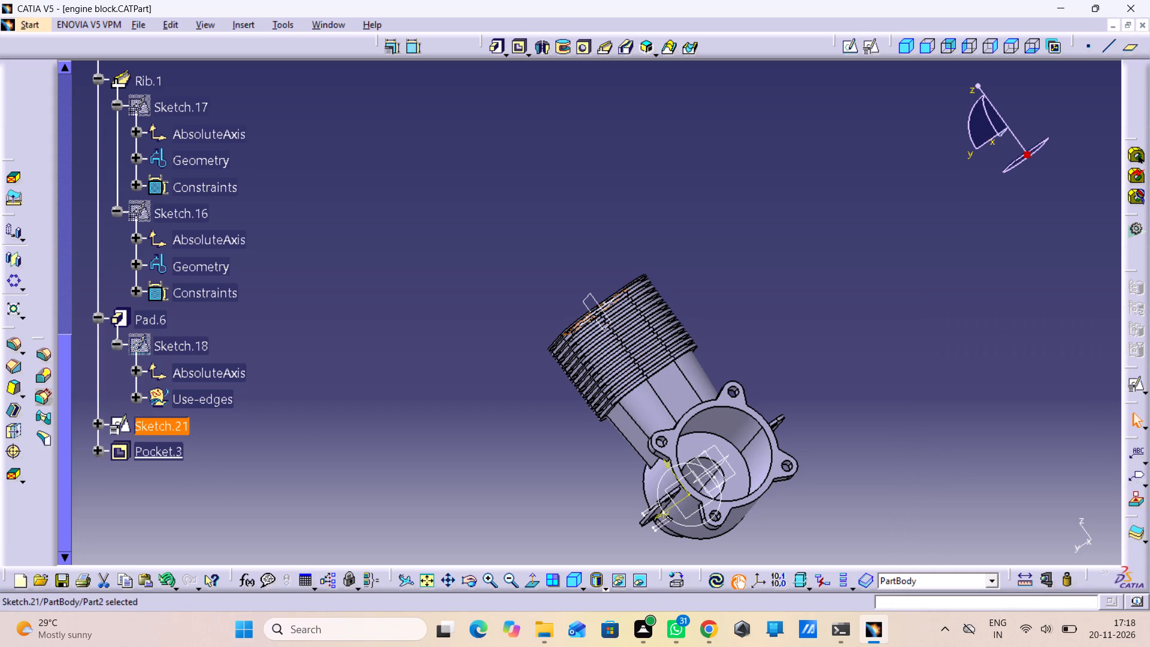
# Delete the 21 mm bore sketch, Sketch.21, from the part body.
pyautogui.rightClick(159, 430)
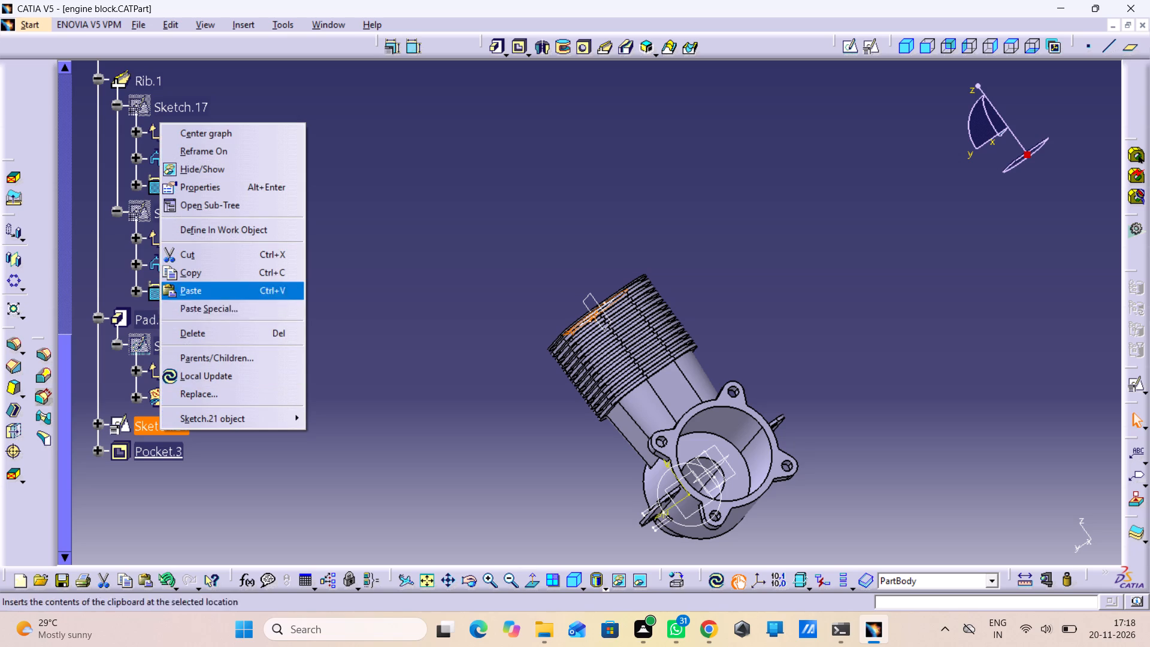
pyautogui.click(208, 329)
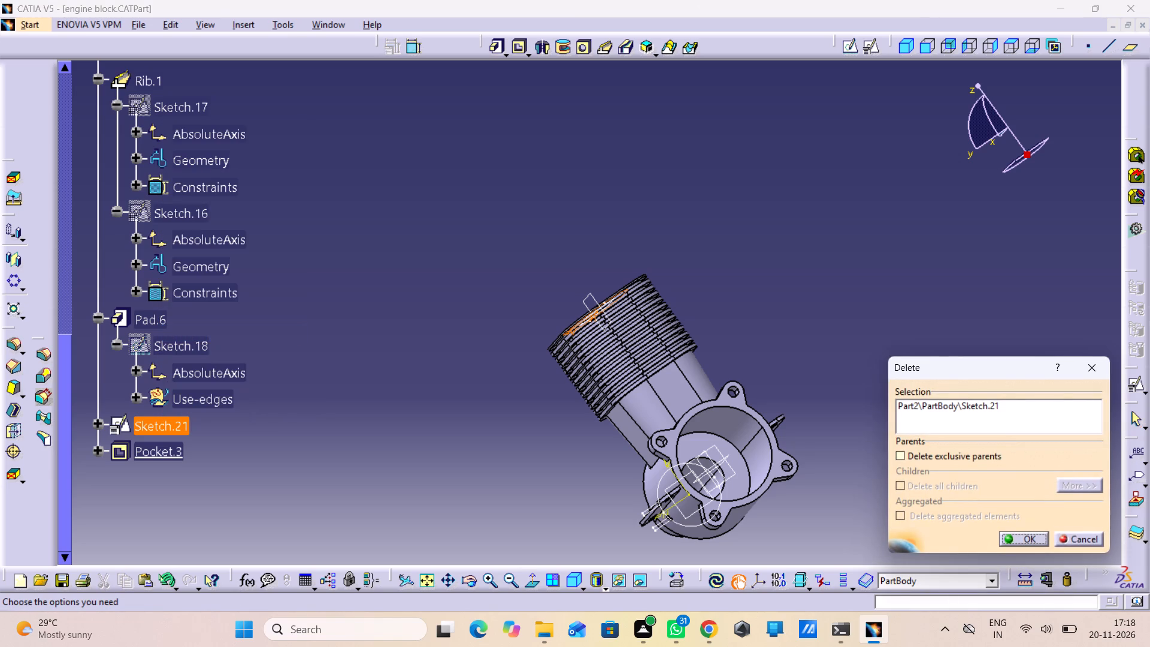
pyautogui.click(1024, 537)
pyautogui.click(585, 515)
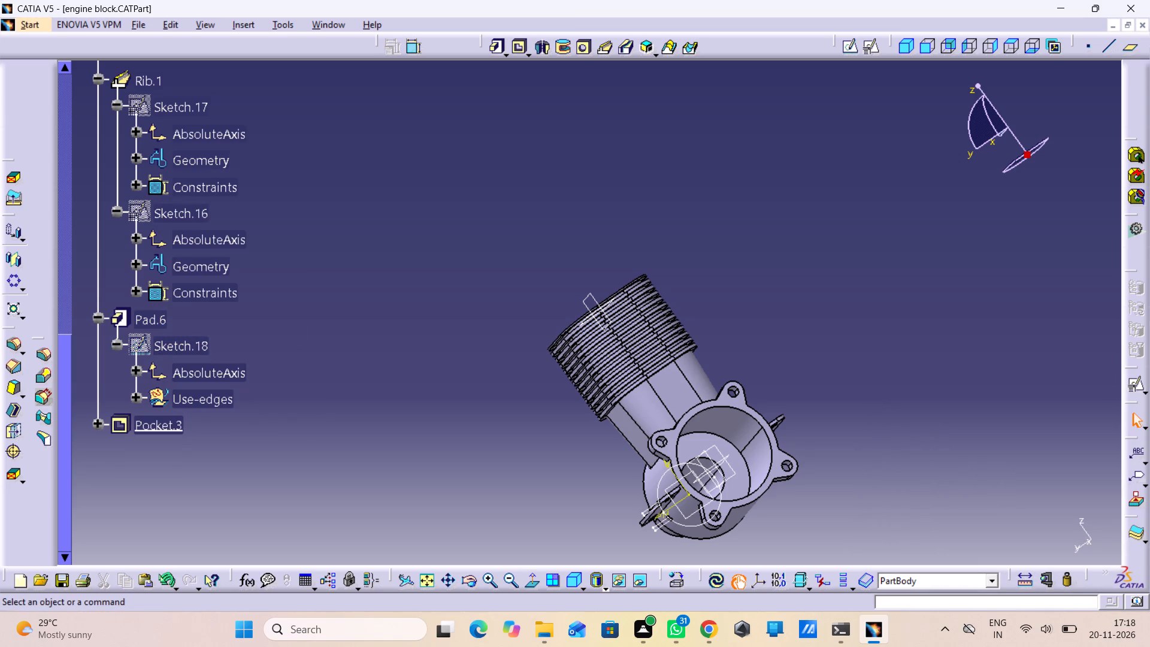
# Start a new sketch on the flat top face of the finned cylinder.
pyautogui.moveTo(499, 298); pyautogui.dragTo(644, 408, button='middle')
pyautogui.moveTo(500, 298); pyautogui.dragTo(644, 408, button='right')
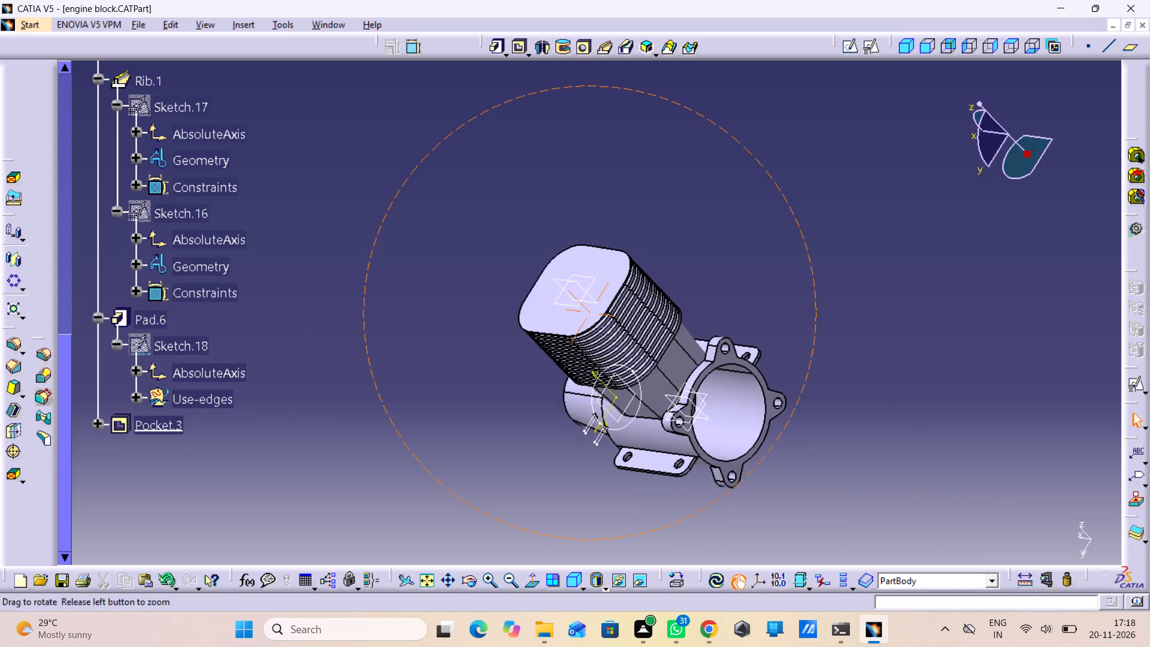
pyautogui.moveTo(644, 408); pyautogui.dragTo(655, 411, button='right')
pyautogui.moveTo(644, 408); pyautogui.dragTo(655, 411, button='middle')
pyautogui.click(599, 277)
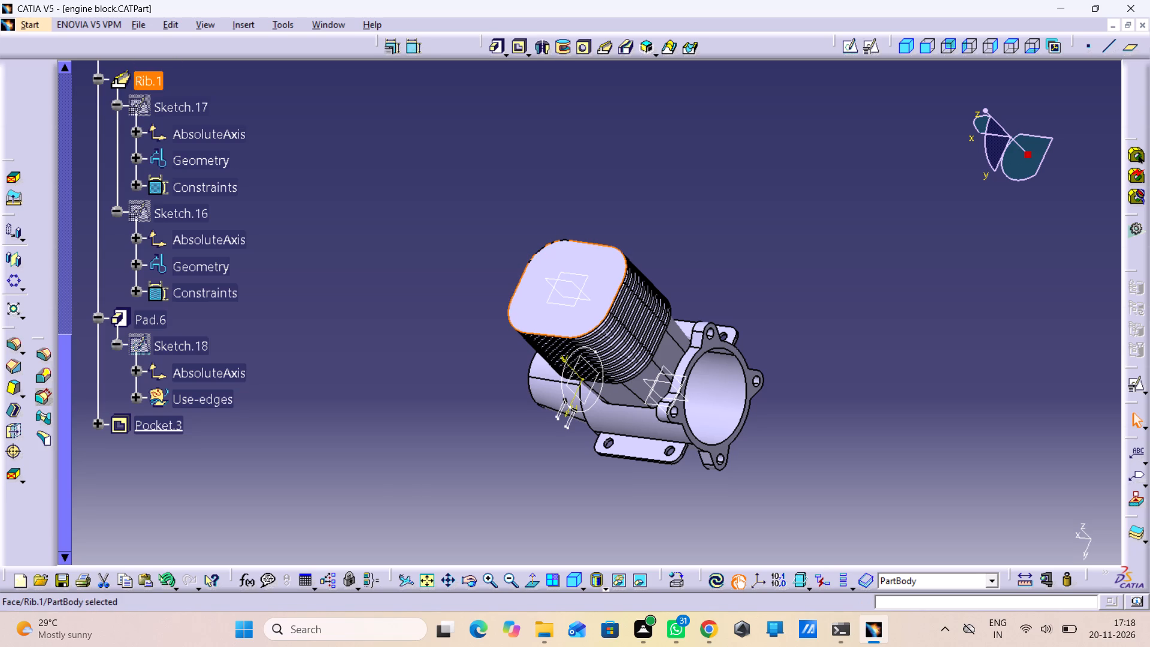
pyautogui.click(848, 46)
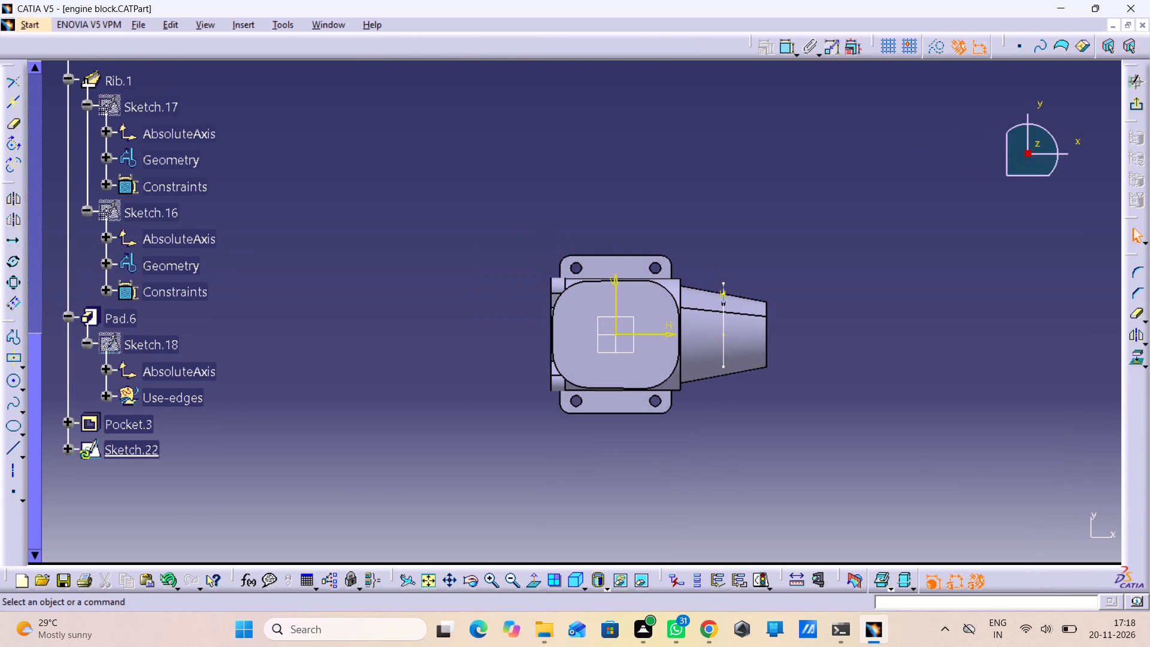
# Sketch a circle centred on the sketch origin of the cylinder's top face and set its diameter to 21 mm.
pyautogui.click(14, 383)
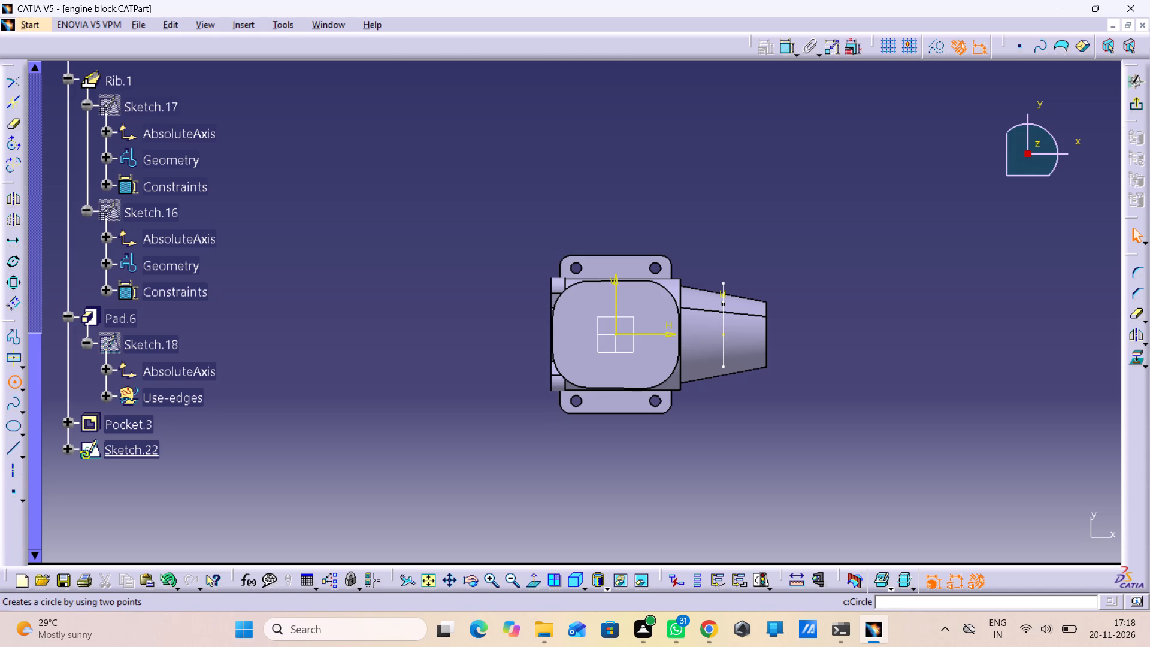
pyautogui.click(613, 335)
pyautogui.click(619, 363)
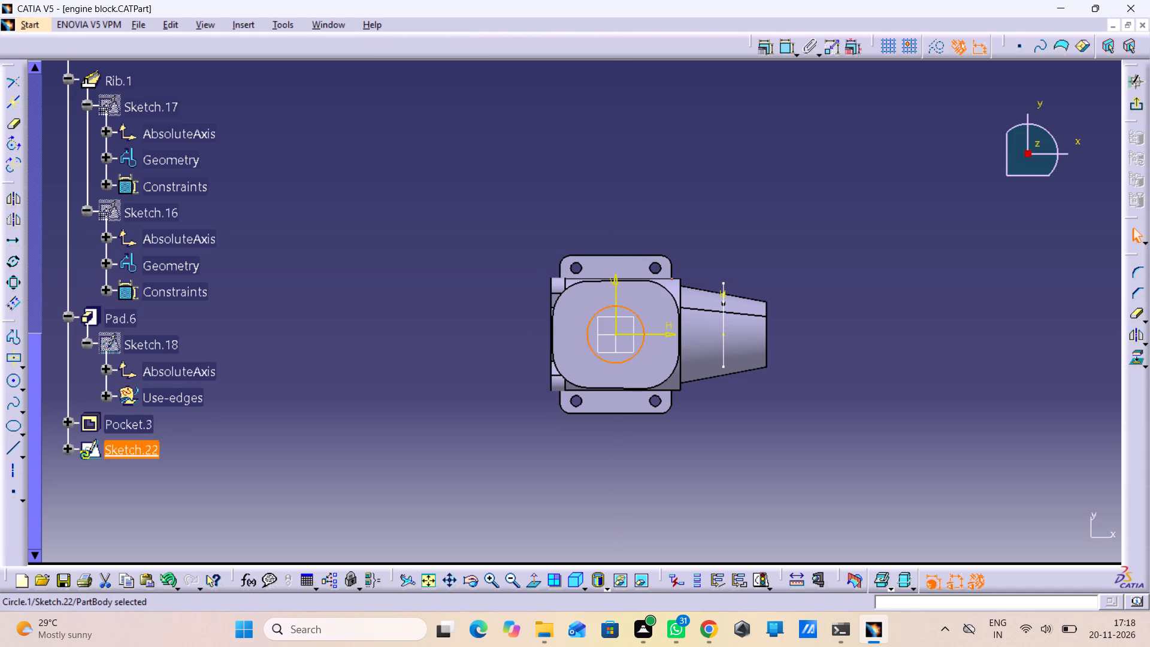
pyautogui.click(781, 55)
pyautogui.click(692, 210)
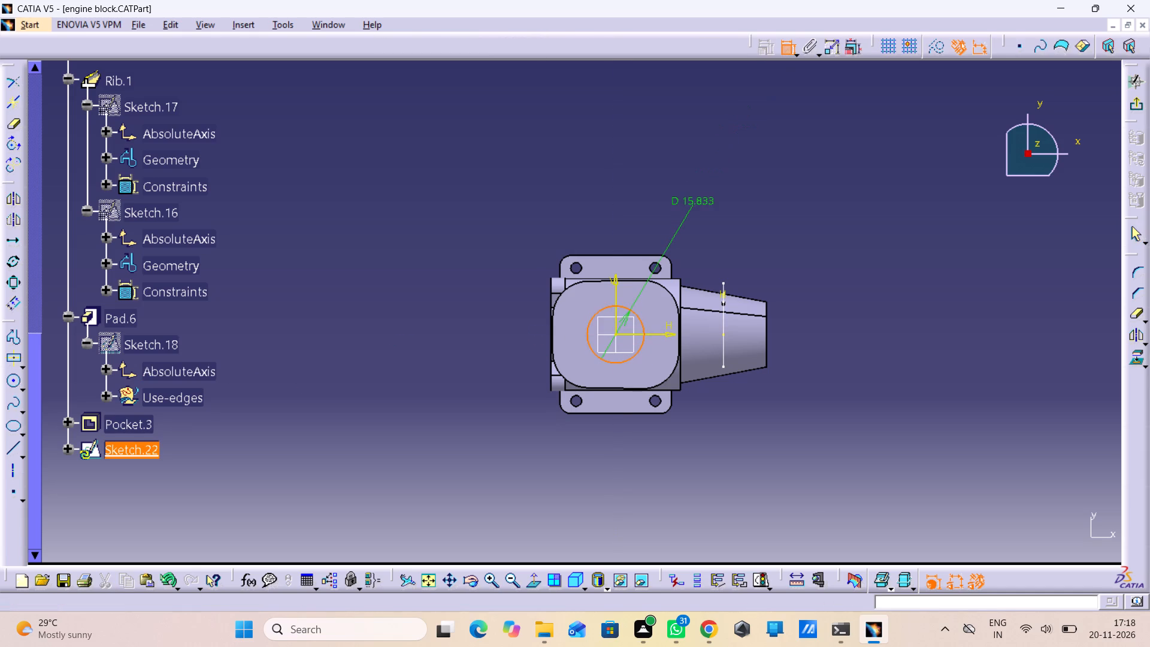
pyautogui.doubleClick(692, 199)
pyautogui.write('213')
pyautogui.press('Return')
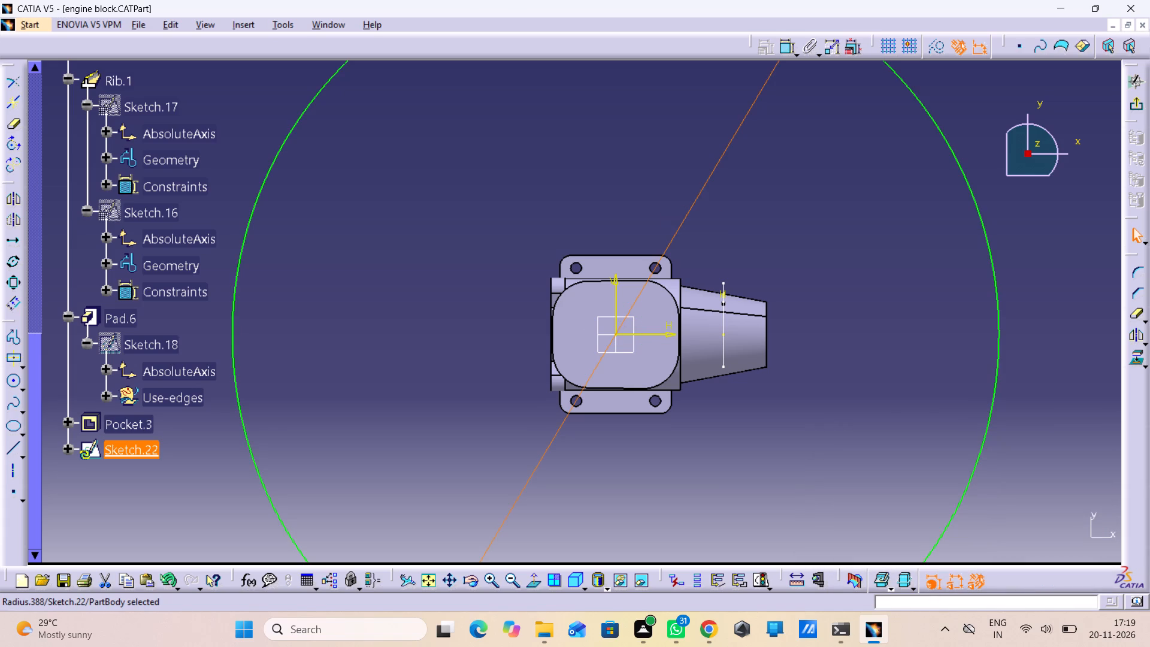
pyautogui.doubleClick(756, 101)
pyautogui.write('21')
pyautogui.press('Return')
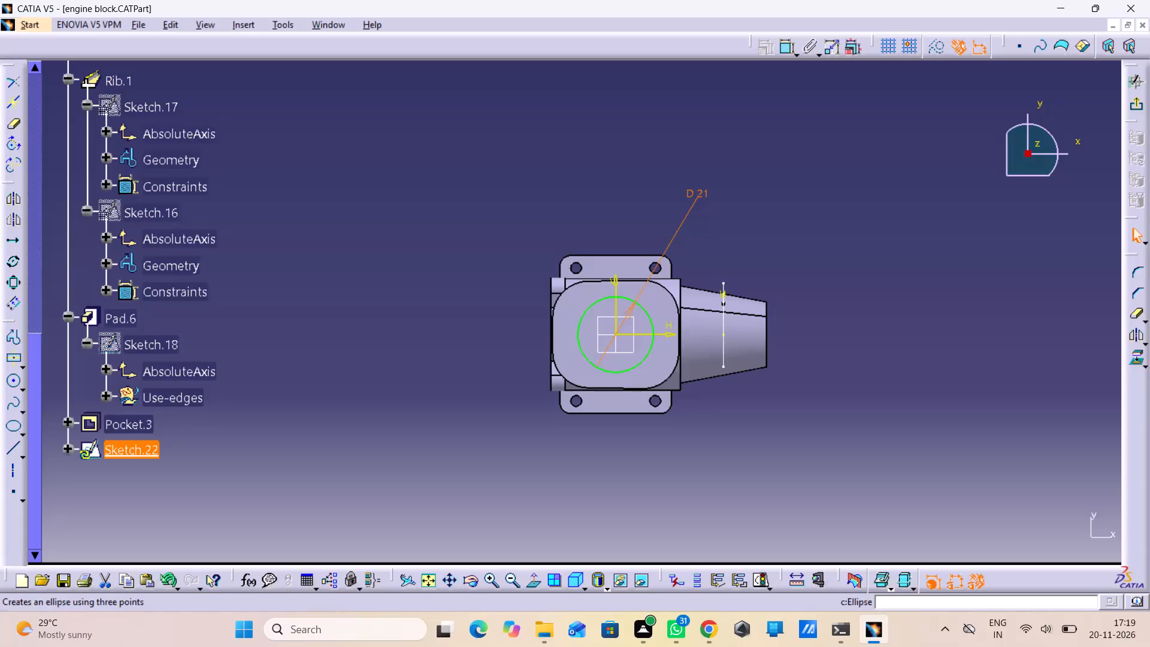
pyautogui.click(1139, 107)
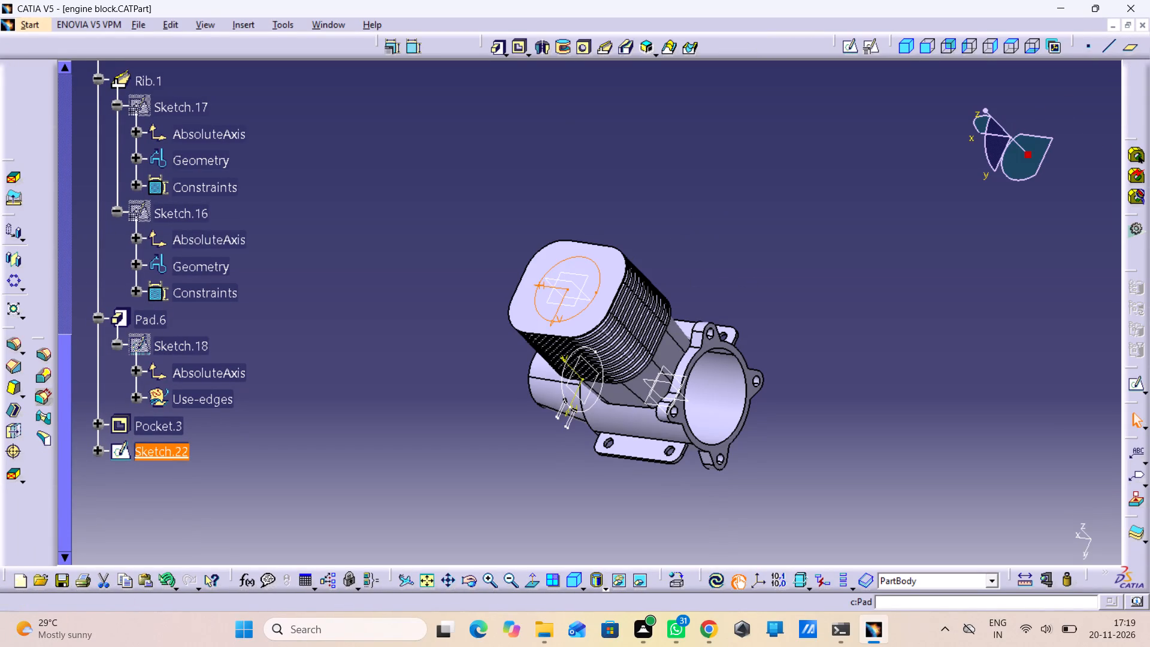
# Cut the 21 mm circle as a pocket down through the finned cylinder with an Up to next limit, previewing it first.
pyautogui.click(519, 53)
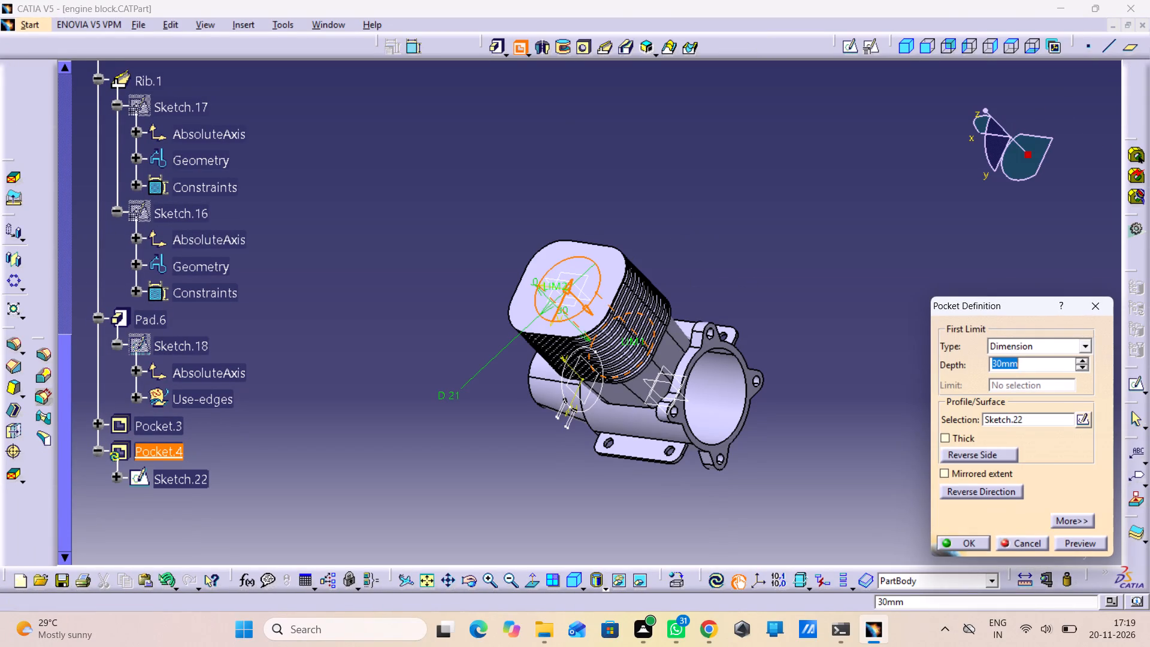
pyautogui.click(1021, 346)
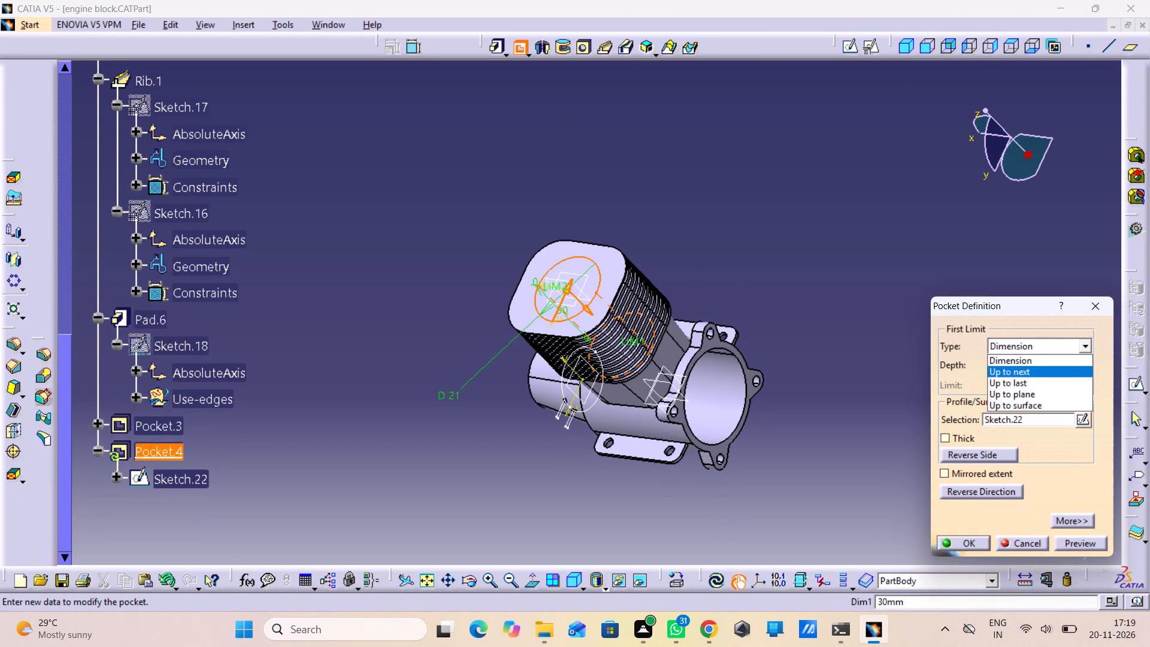
pyautogui.click(1018, 376)
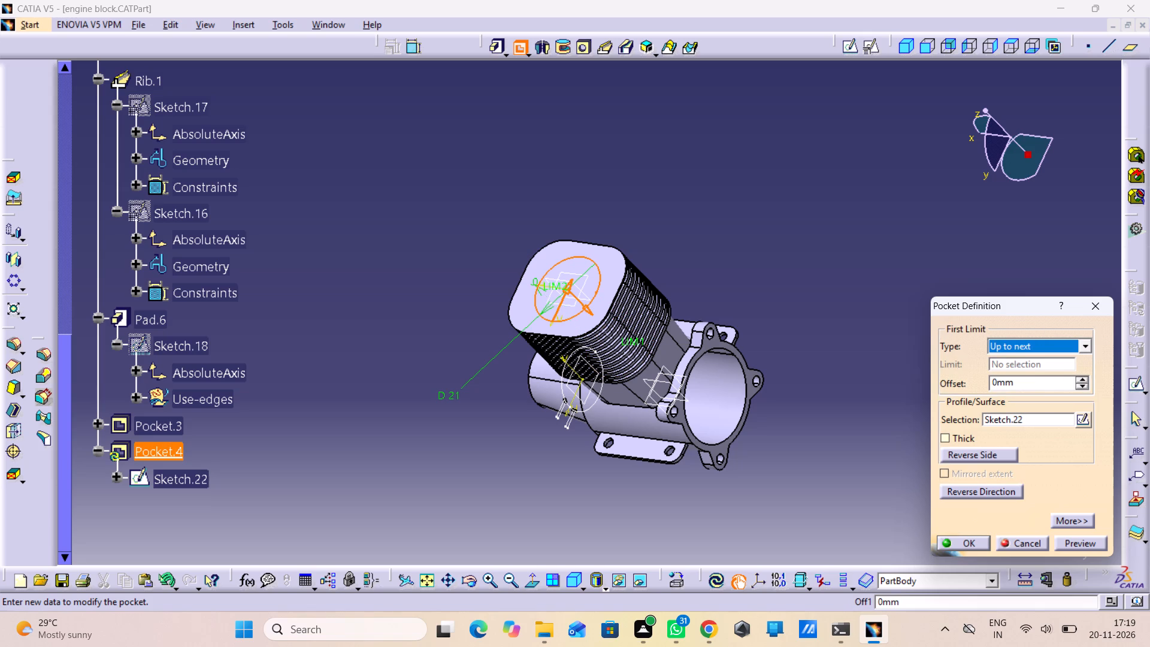
pyautogui.click(1075, 545)
pyautogui.moveTo(743, 517); pyautogui.dragTo(564, 352, button='middle')
pyautogui.moveTo(743, 517); pyautogui.dragTo(564, 352, button='right')
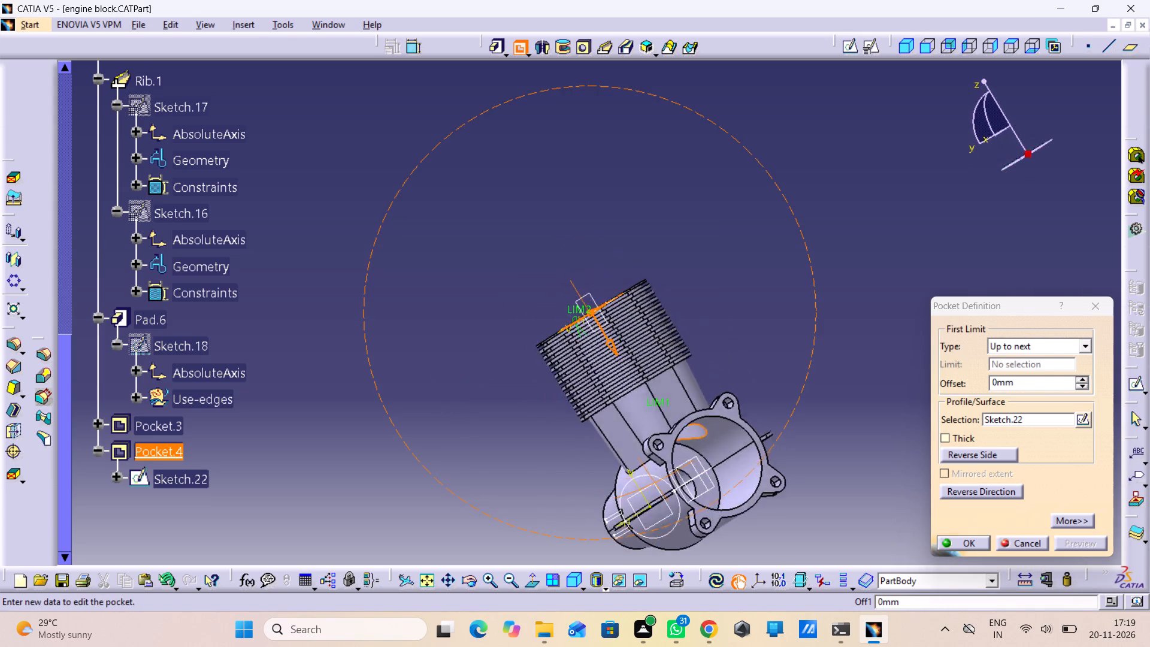
pyautogui.moveTo(564, 352); pyautogui.dragTo(588, 244, button='middle')
pyautogui.moveTo(564, 352); pyautogui.dragTo(589, 251, button='right')
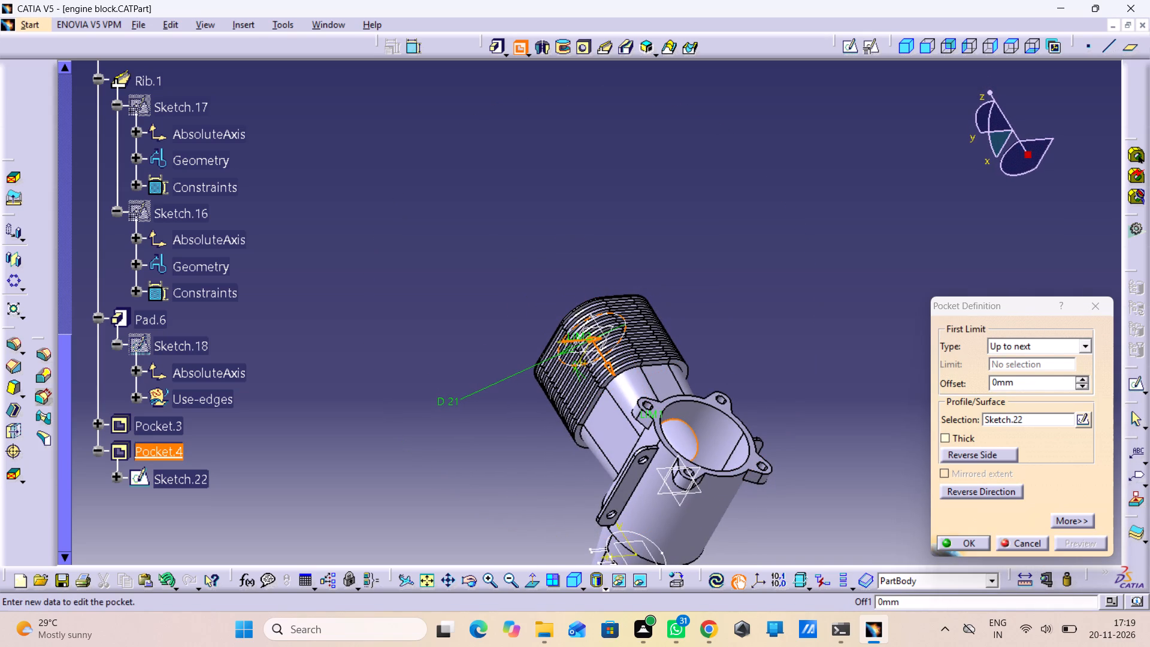
pyautogui.click(970, 534)
pyautogui.click(966, 543)
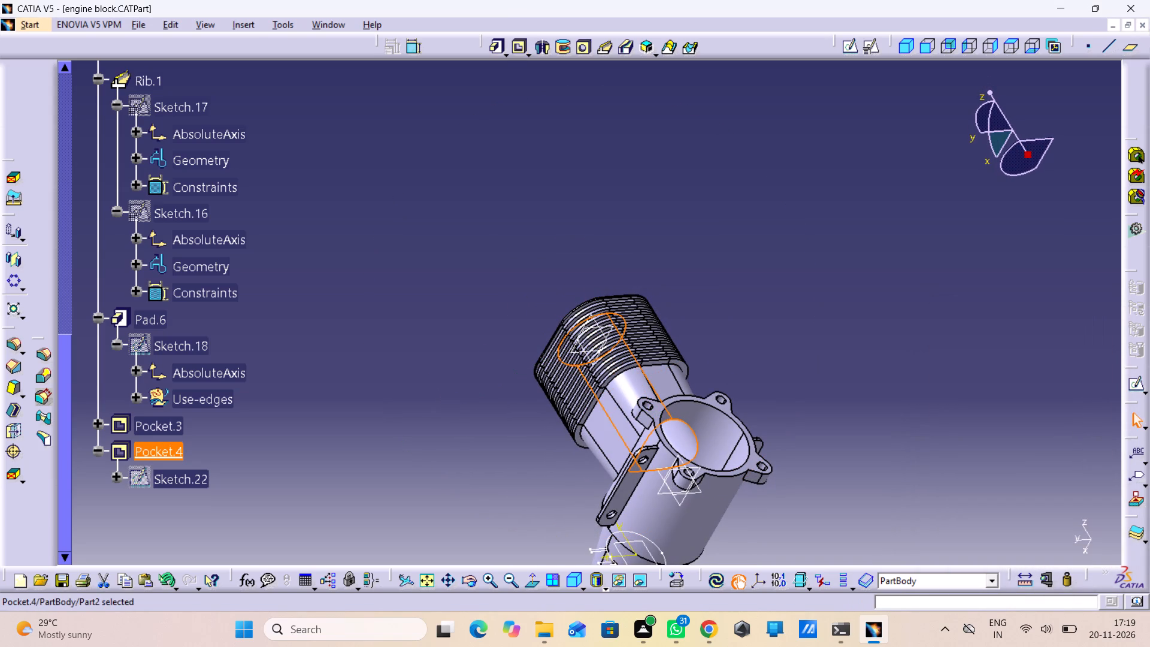
pyautogui.click(918, 497)
# Examine the new cylinder bore and the hollow crankcase from the top, both ends and the sides.
pyautogui.moveTo(733, 273); pyautogui.dragTo(601, 427, button='middle')
pyautogui.moveTo(733, 273); pyautogui.dragTo(595, 439, button='right')
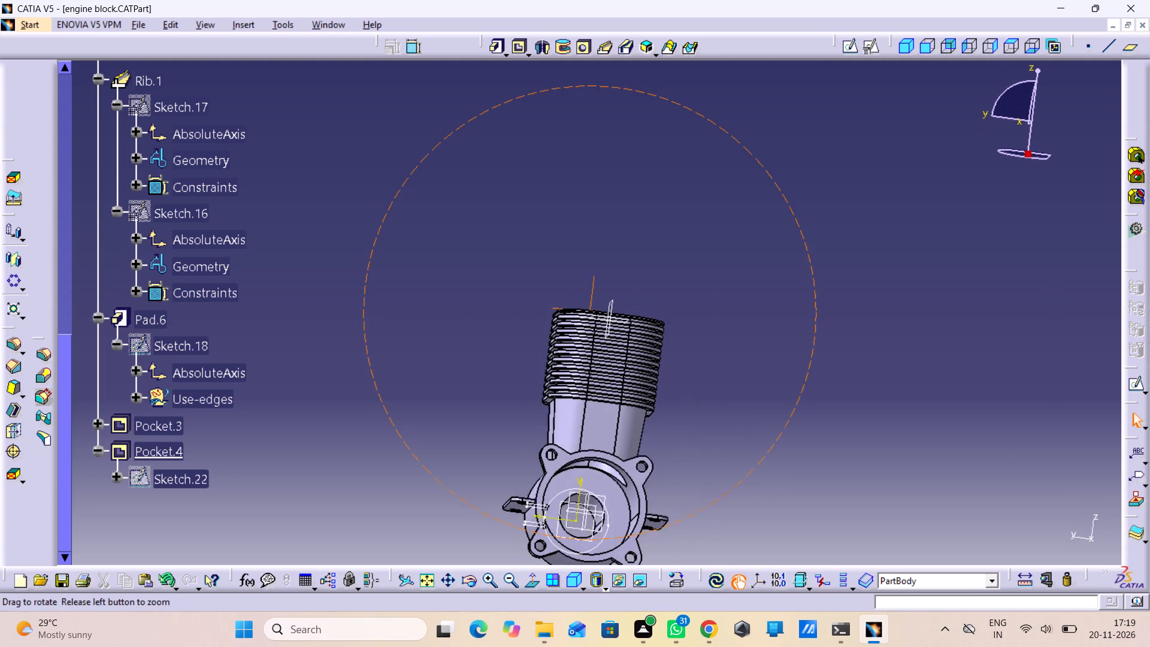
pyautogui.moveTo(691, 365); pyautogui.dragTo(640, 506, button='middle')
pyautogui.moveTo(681, 359); pyautogui.dragTo(640, 506, button='right')
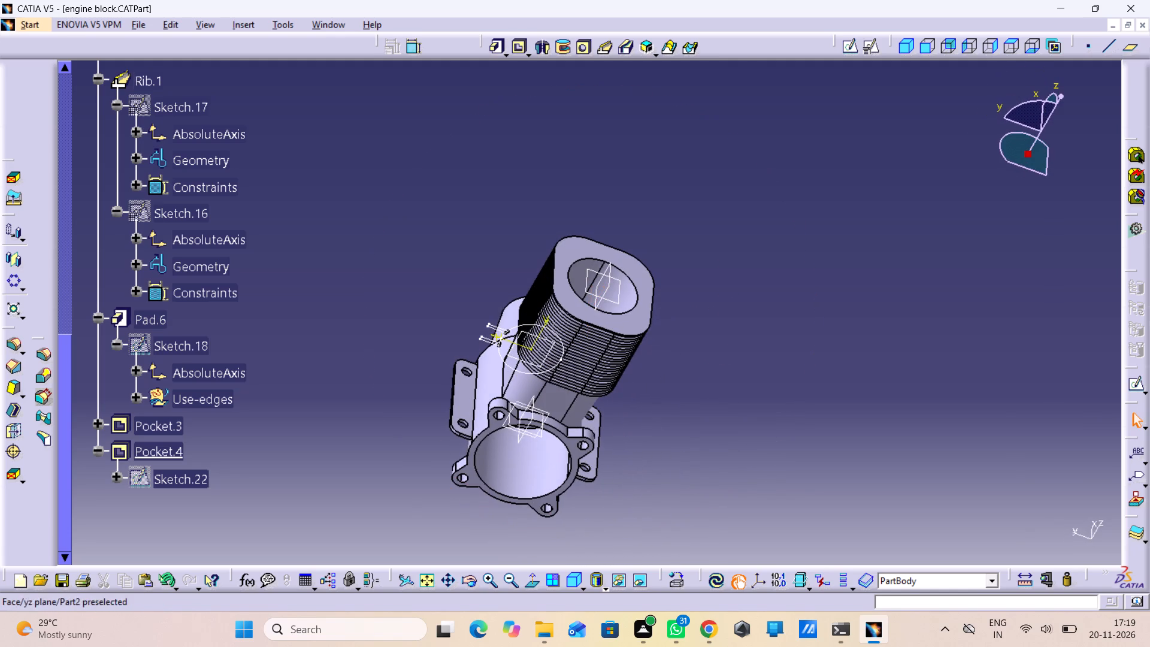
pyautogui.moveTo(581, 413); pyautogui.dragTo(519, 392, button='middle')
pyautogui.moveTo(564, 406); pyautogui.dragTo(519, 392, button='right')
pyautogui.scroll(-1, 523, 408)
pyautogui.moveTo(692, 387); pyautogui.dragTo(1020, 507, button='middle')
pyautogui.moveTo(1016, 507); pyautogui.dragTo(909, 403, button='middle')
pyautogui.moveTo(891, 399); pyautogui.dragTo(839, 395, button='middle')
pyautogui.moveTo(891, 399); pyautogui.dragTo(839, 401, button='right')
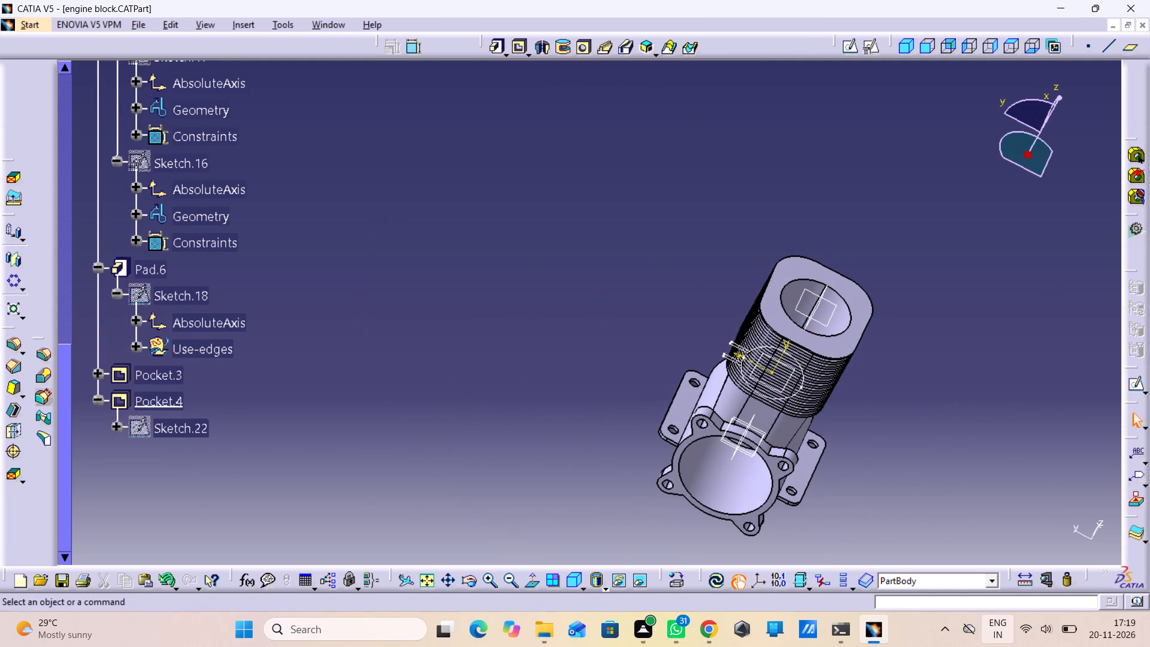
pyautogui.moveTo(1047, 365); pyautogui.dragTo(543, 201, button='middle')
pyautogui.moveTo(1047, 365); pyautogui.dragTo(543, 203, button='right')
pyautogui.moveTo(808, 184); pyautogui.dragTo(681, 286, button='middle')
pyautogui.moveTo(809, 183); pyautogui.dragTo(681, 286, button='right')
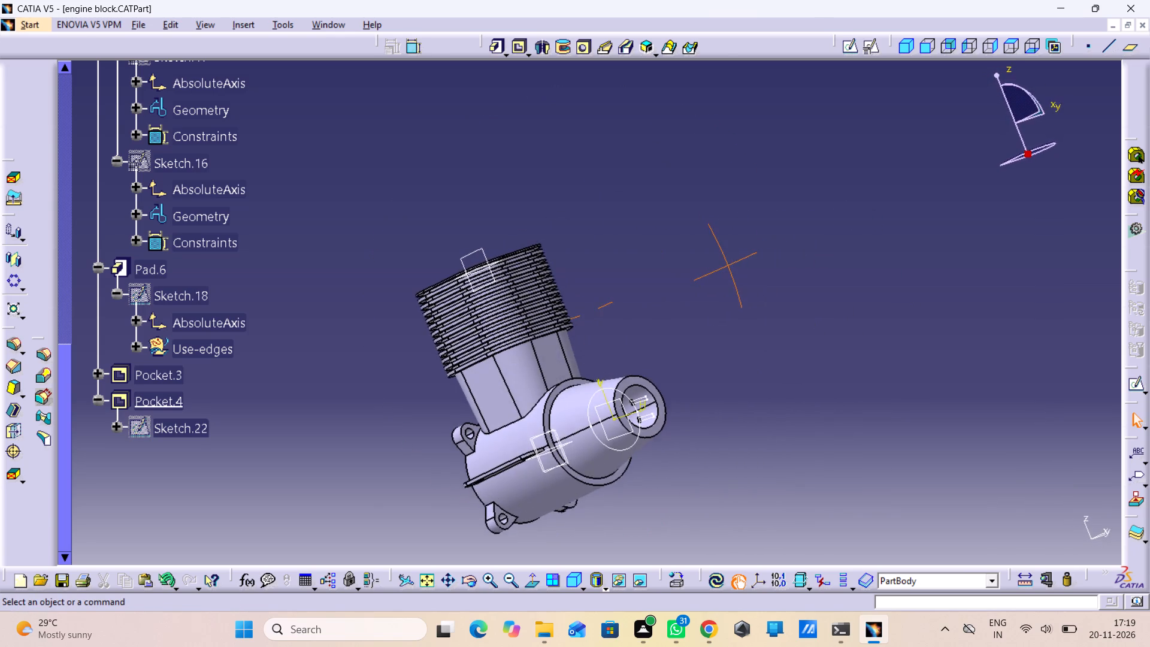
pyautogui.moveTo(681, 286); pyautogui.dragTo(676, 329, button='middle')
pyautogui.moveTo(681, 286); pyautogui.dragTo(674, 329, button='right')
pyautogui.moveTo(674, 329); pyautogui.dragTo(508, 372, button='middle')
pyautogui.moveTo(674, 329); pyautogui.dragTo(503, 376, button='right')
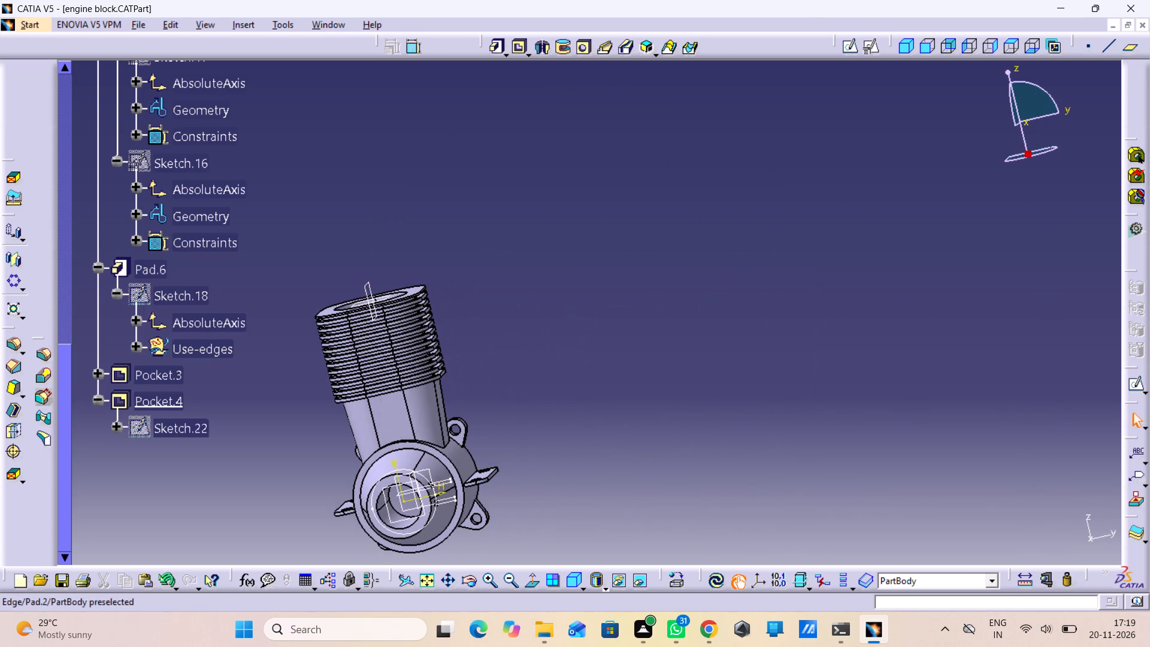
pyautogui.moveTo(394, 440); pyautogui.dragTo(391, 249, button='middle')
pyautogui.moveTo(394, 439); pyautogui.dragTo(394, 319, button='right')
pyautogui.moveTo(391, 258); pyautogui.dragTo(675, 264, button='middle')
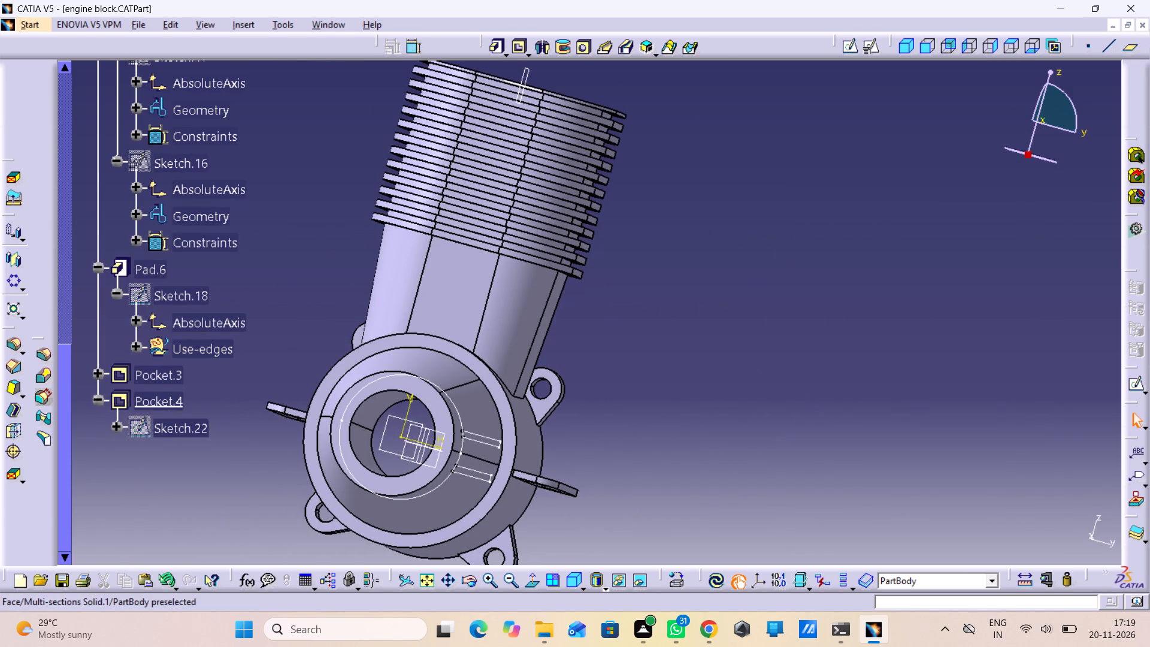
# Open Sketch.15 on the crankcase's tapered end, inspect its short horizontal lines and locate the sketch in the specification tree.
pyautogui.doubleClick(469, 433)
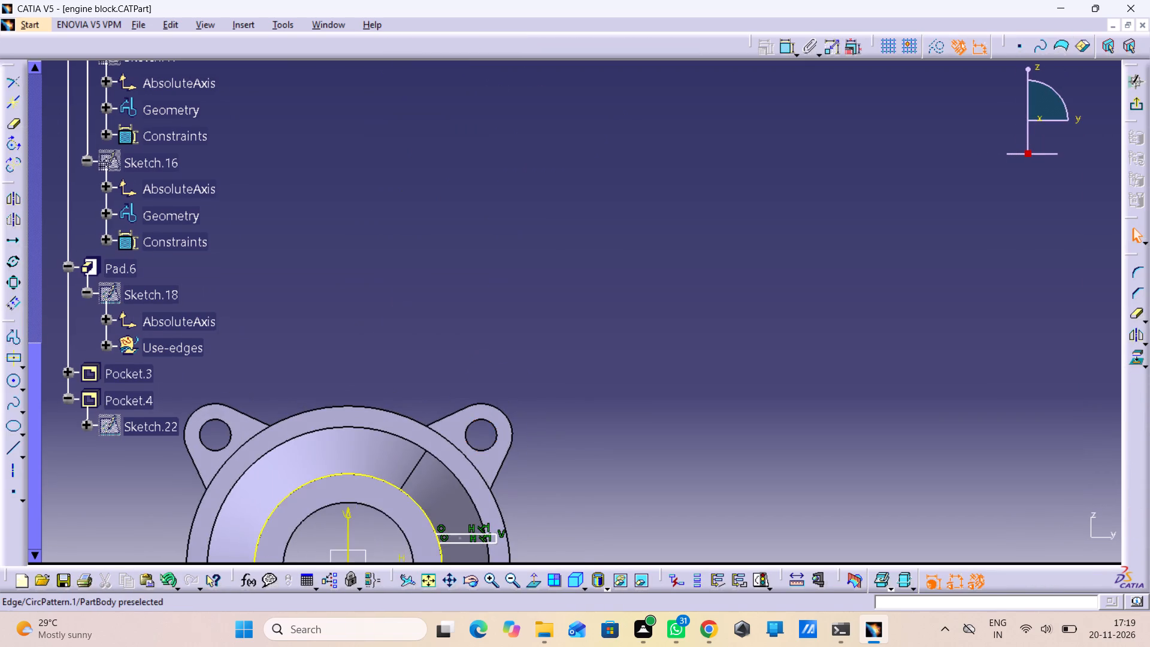
pyautogui.moveTo(472, 417); pyautogui.dragTo(614, 292, button='middle')
pyautogui.scroll(7, 62, 286)
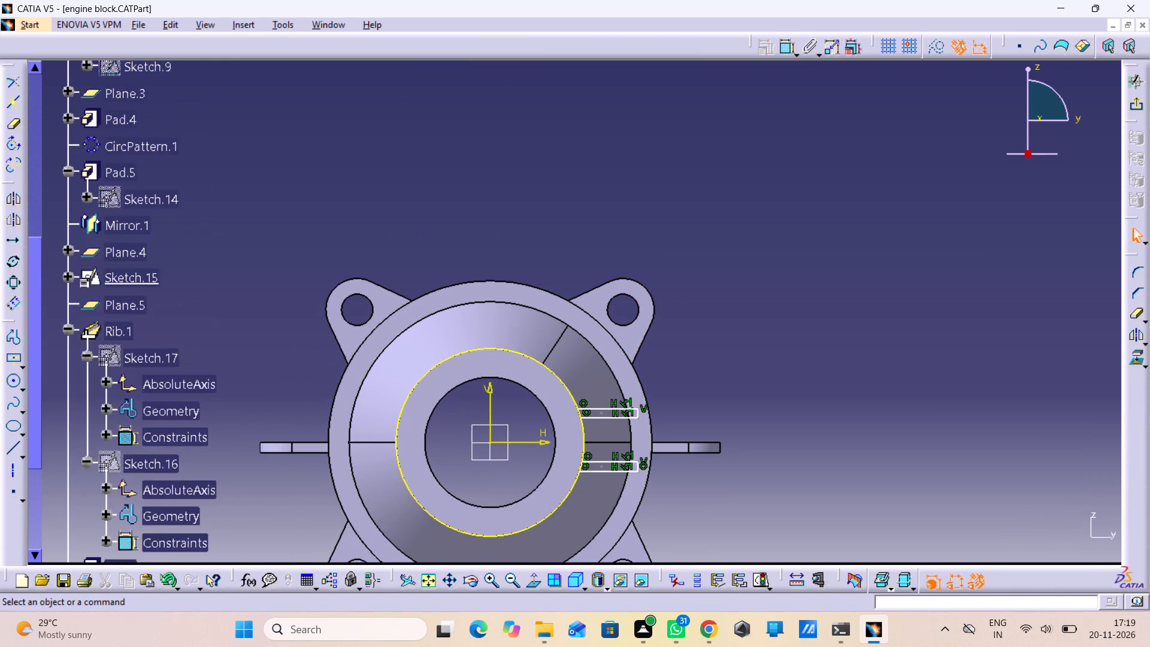
pyautogui.scroll(10, 63, 286)
pyautogui.scroll(-2, 101, 267)
pyautogui.scroll(-1, 394, 352)
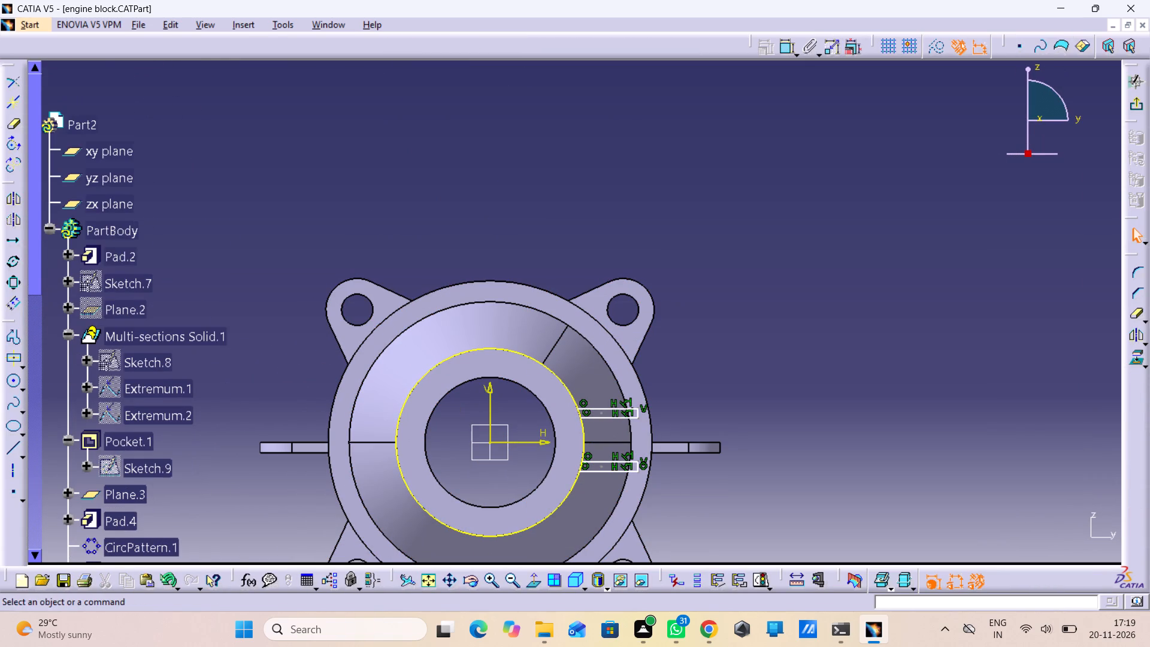
pyautogui.doubleClick(613, 412)
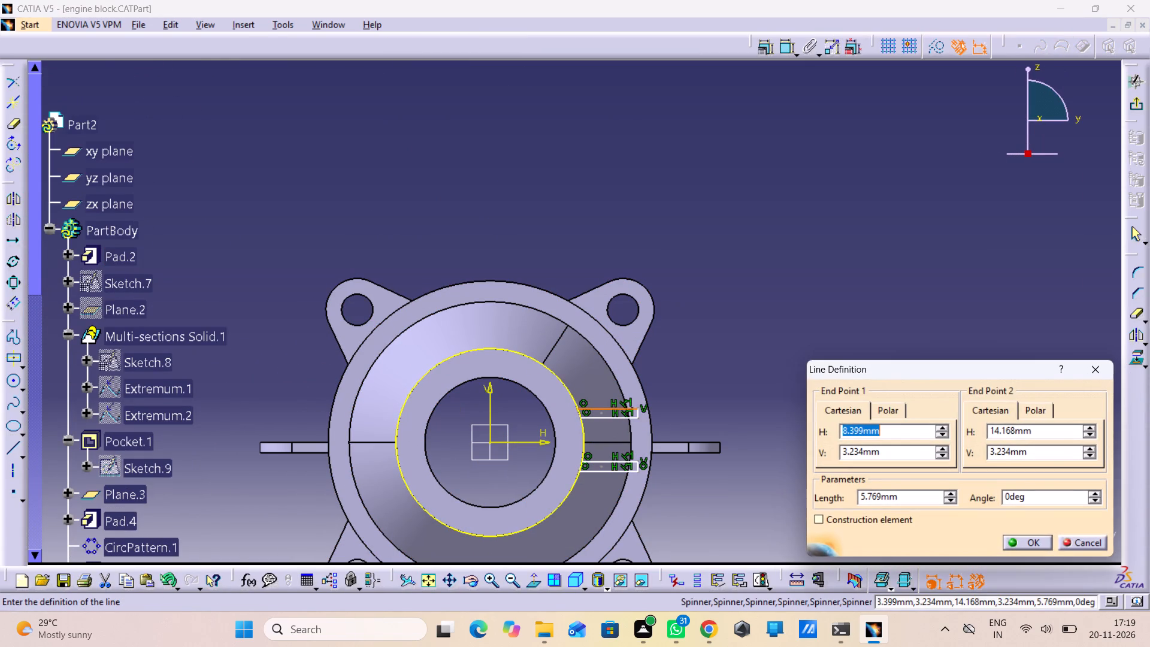
pyautogui.click(1090, 371)
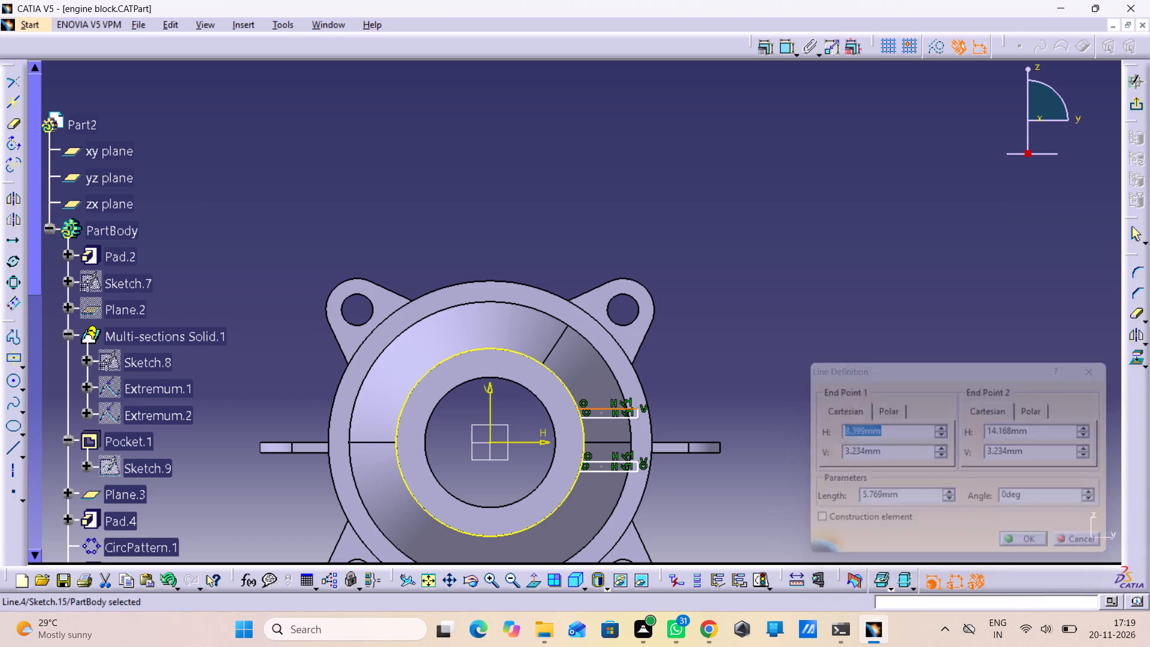
pyautogui.moveTo(800, 289); pyautogui.dragTo(785, 301)
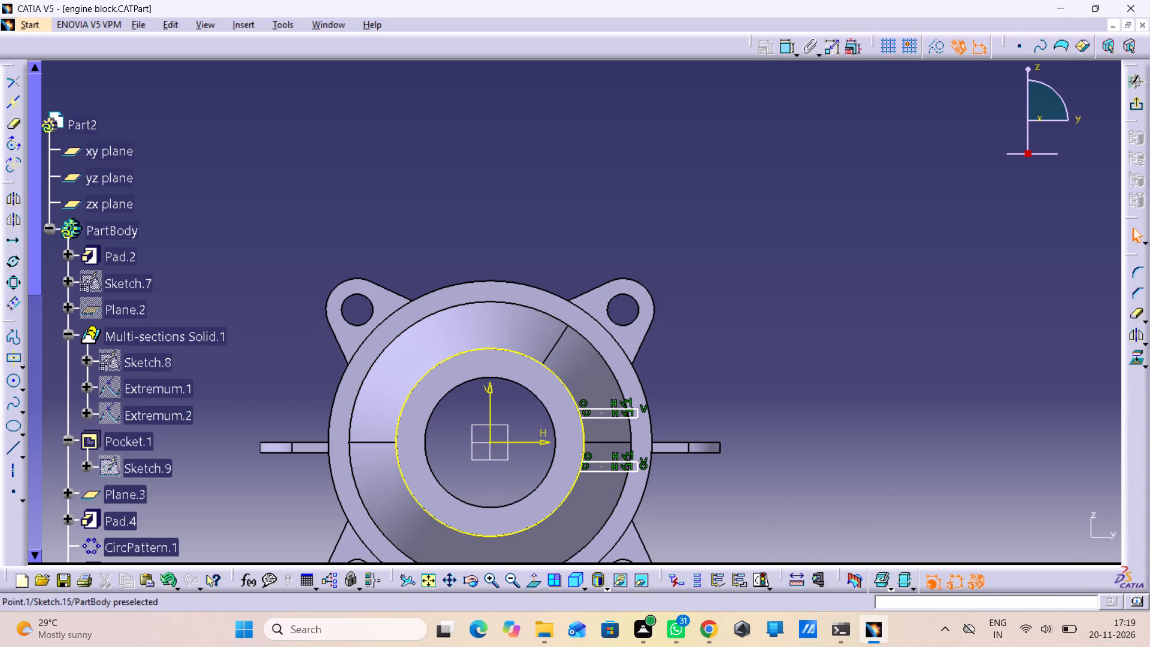
pyautogui.click(594, 418)
pyautogui.scroll(-1, 478, 383)
pyautogui.scroll(-1, 356, 315)
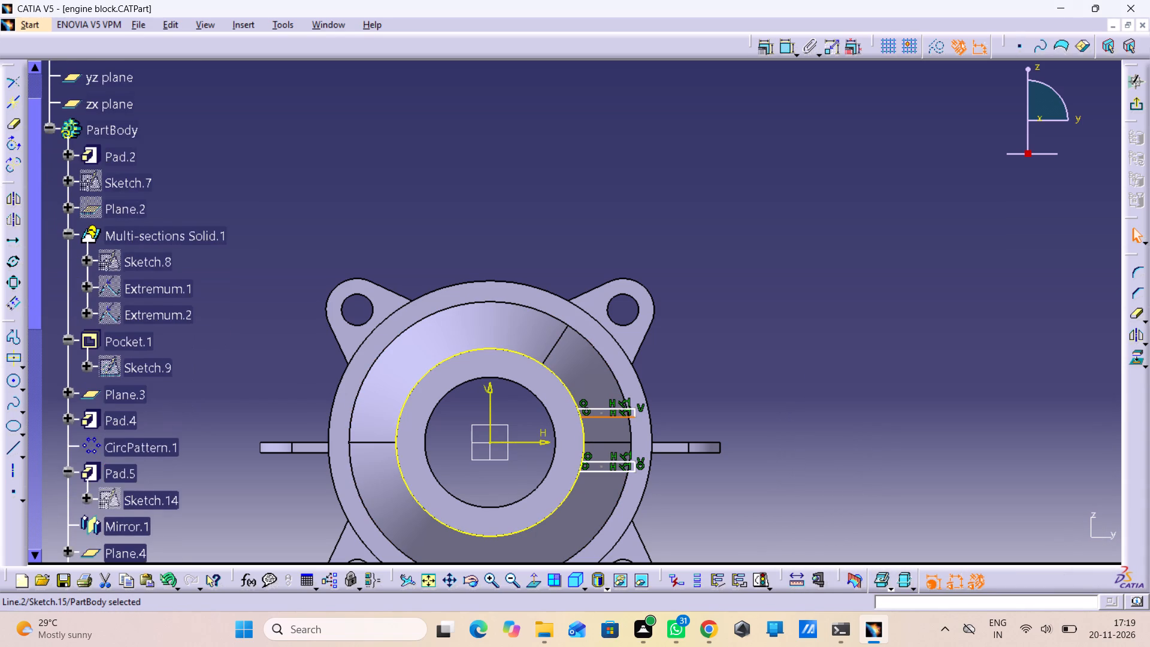
pyautogui.scroll(-3, 201, 265)
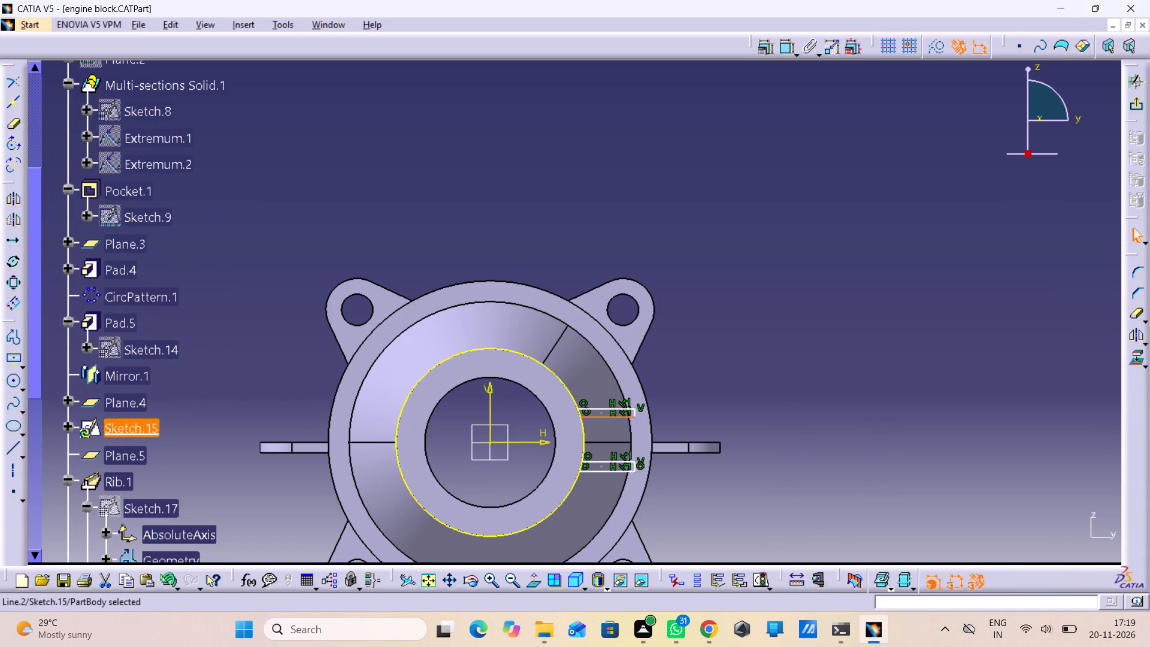
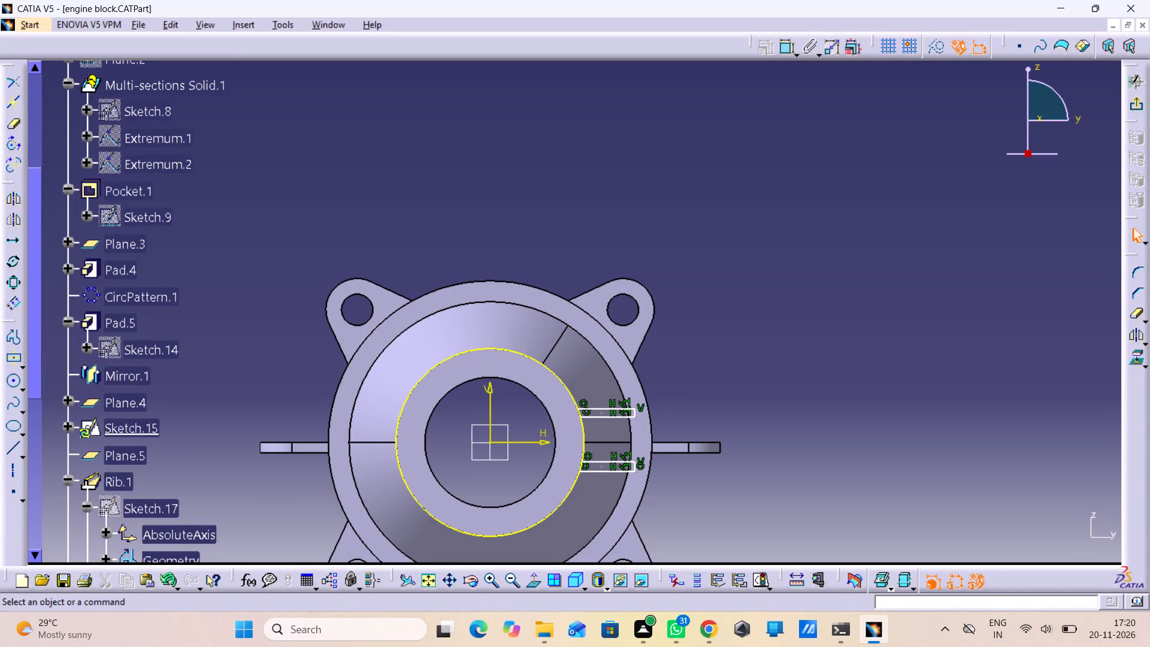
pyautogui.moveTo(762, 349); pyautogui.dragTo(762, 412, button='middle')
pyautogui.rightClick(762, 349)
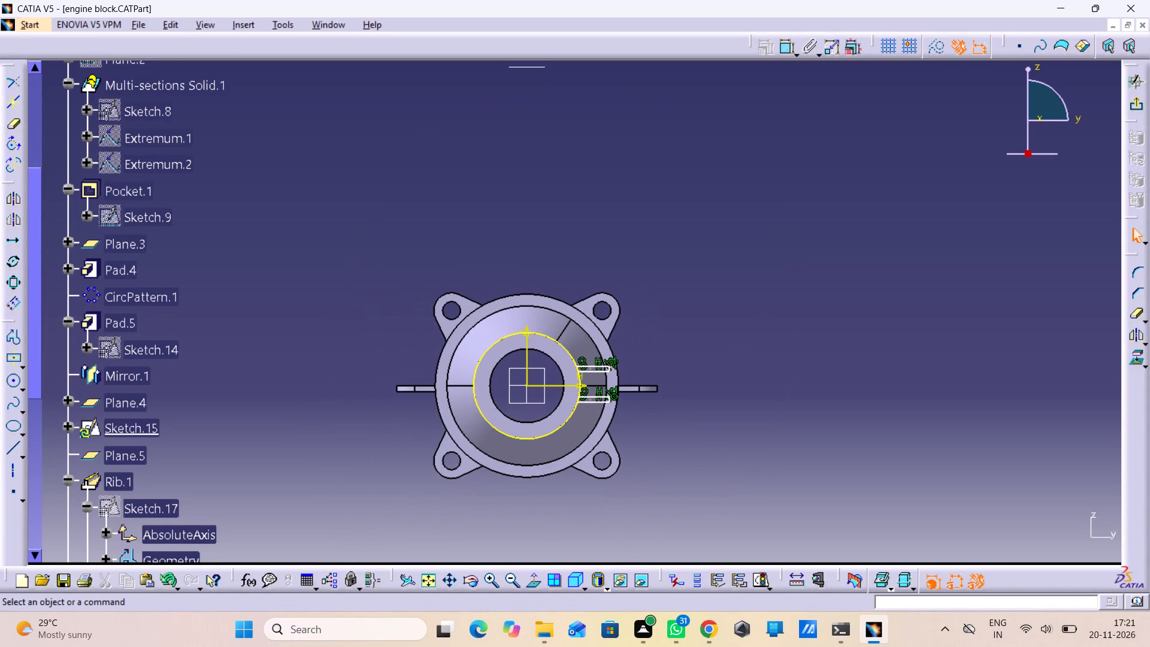
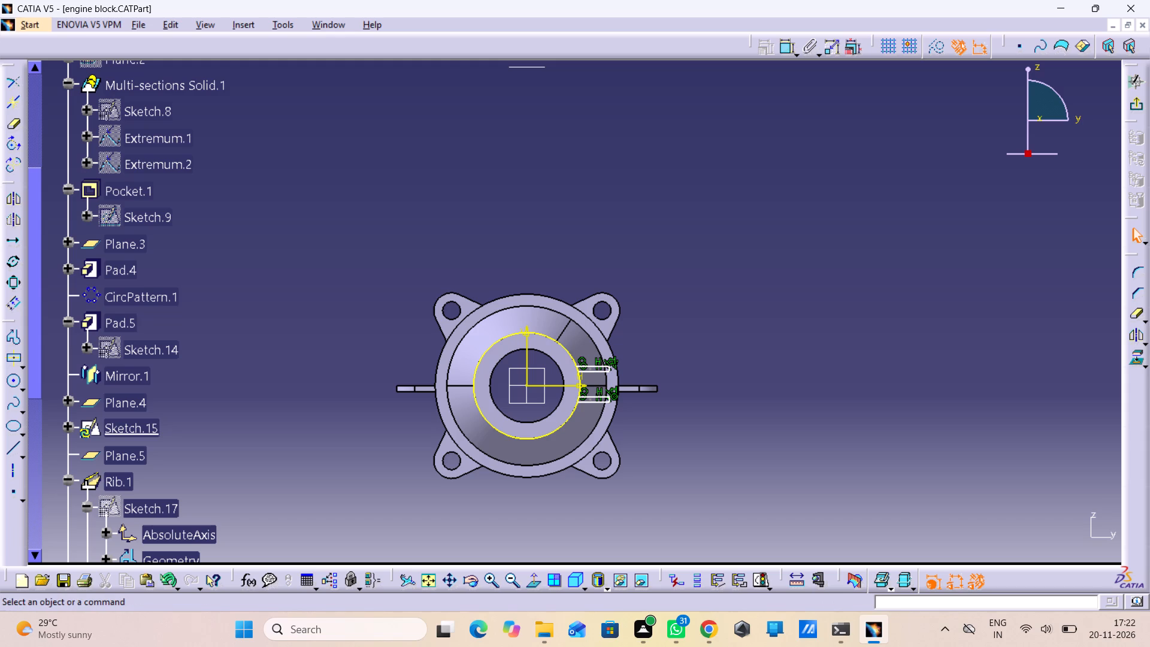
# Delete both slot-like profiles beside the central bore, together with their constraints, from Sketch.15.
pyautogui.doubleClick(634, 372)
pyautogui.moveTo(664, 331); pyautogui.dragTo(632, 418)
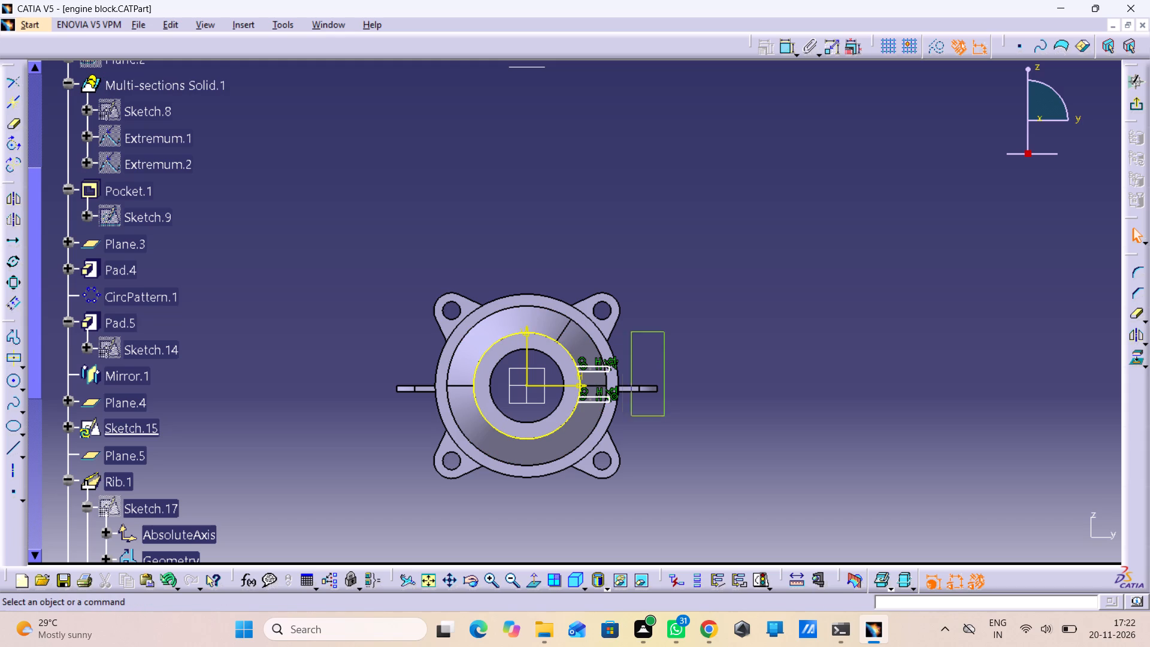
pyautogui.moveTo(632, 418); pyautogui.dragTo(573, 441)
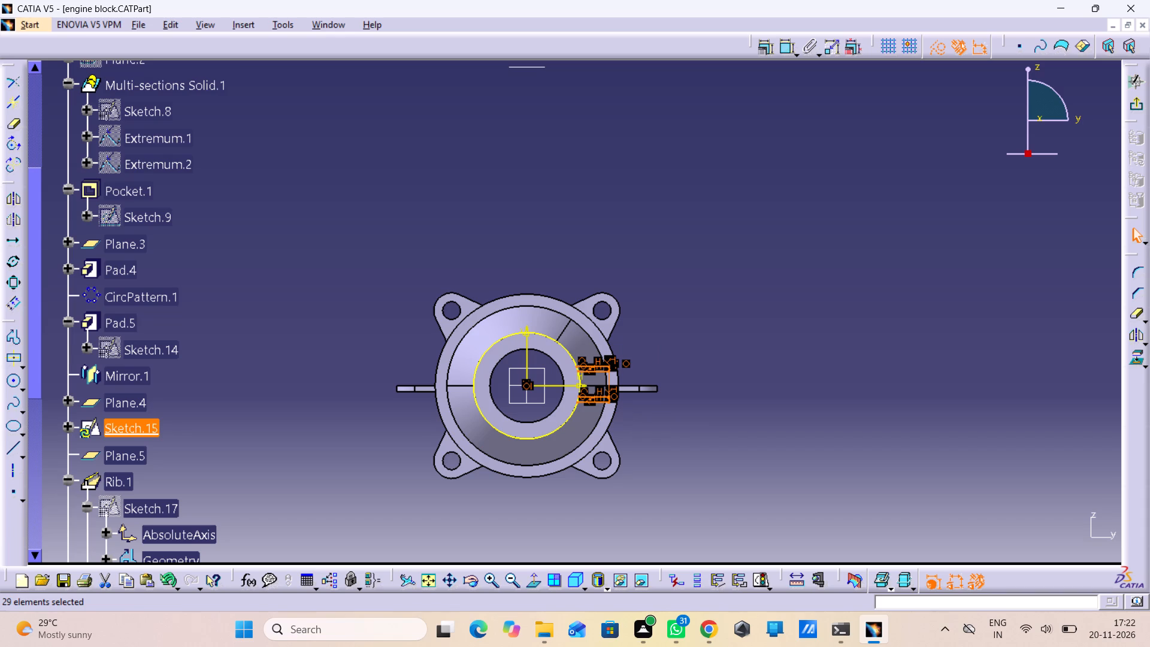
pyautogui.press('Delete')
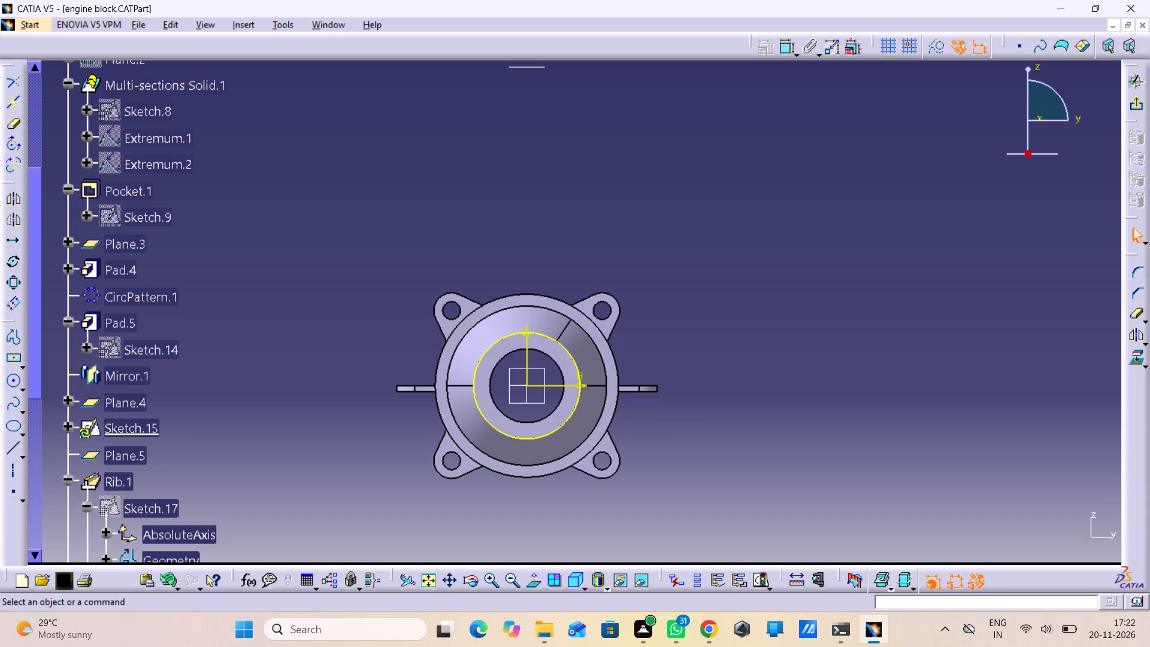
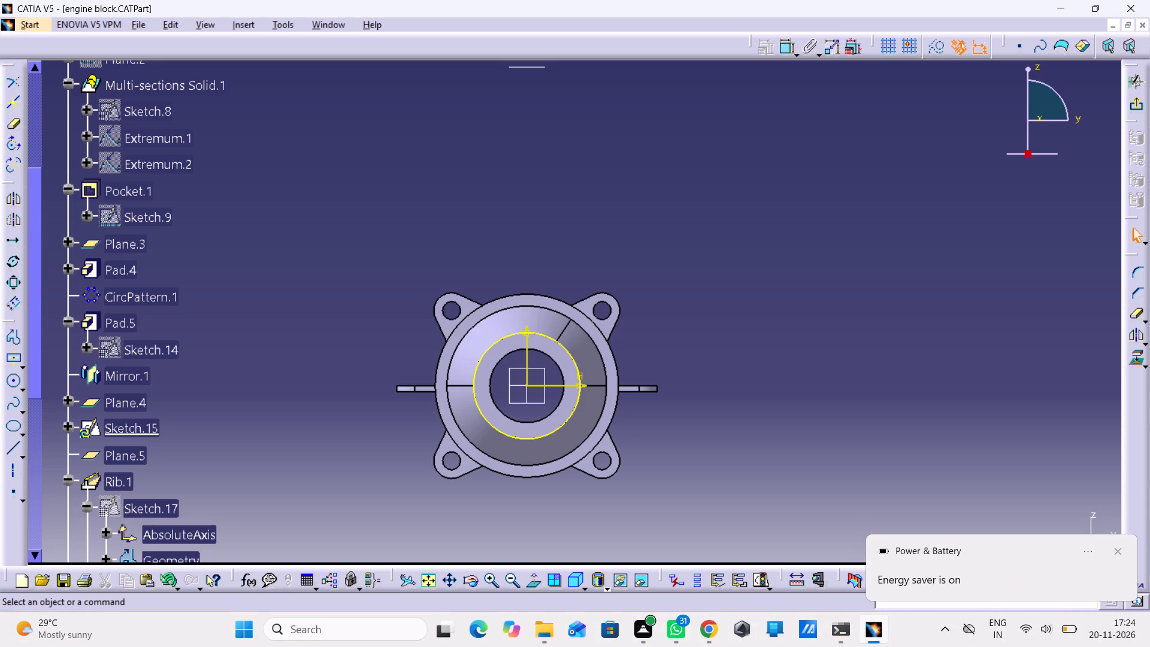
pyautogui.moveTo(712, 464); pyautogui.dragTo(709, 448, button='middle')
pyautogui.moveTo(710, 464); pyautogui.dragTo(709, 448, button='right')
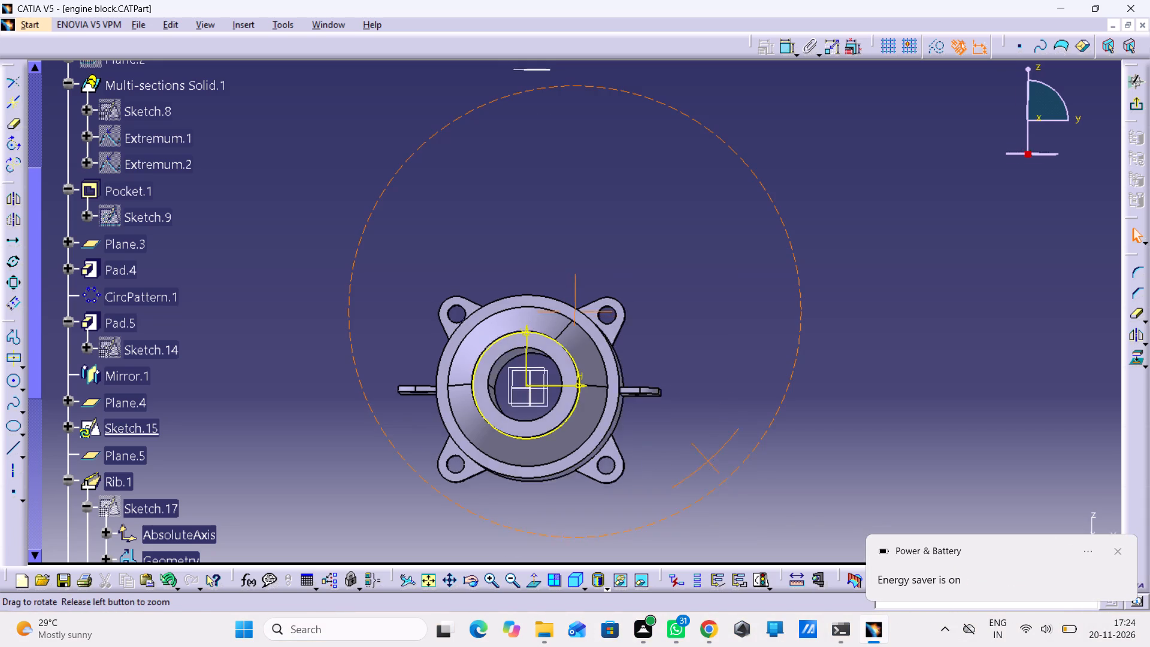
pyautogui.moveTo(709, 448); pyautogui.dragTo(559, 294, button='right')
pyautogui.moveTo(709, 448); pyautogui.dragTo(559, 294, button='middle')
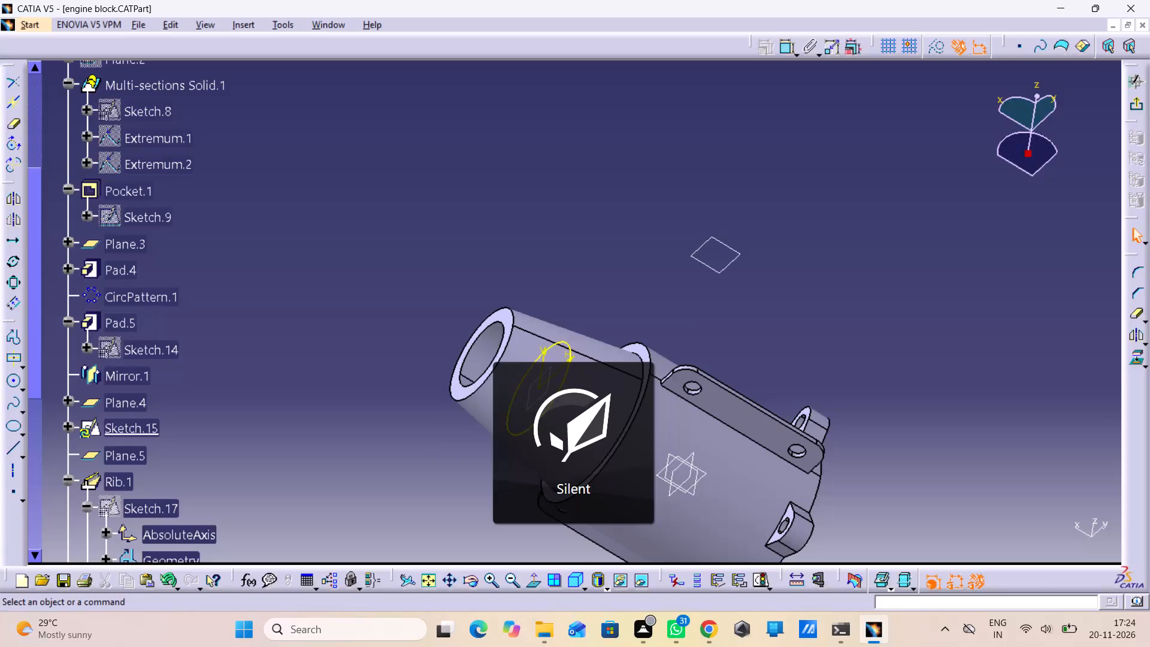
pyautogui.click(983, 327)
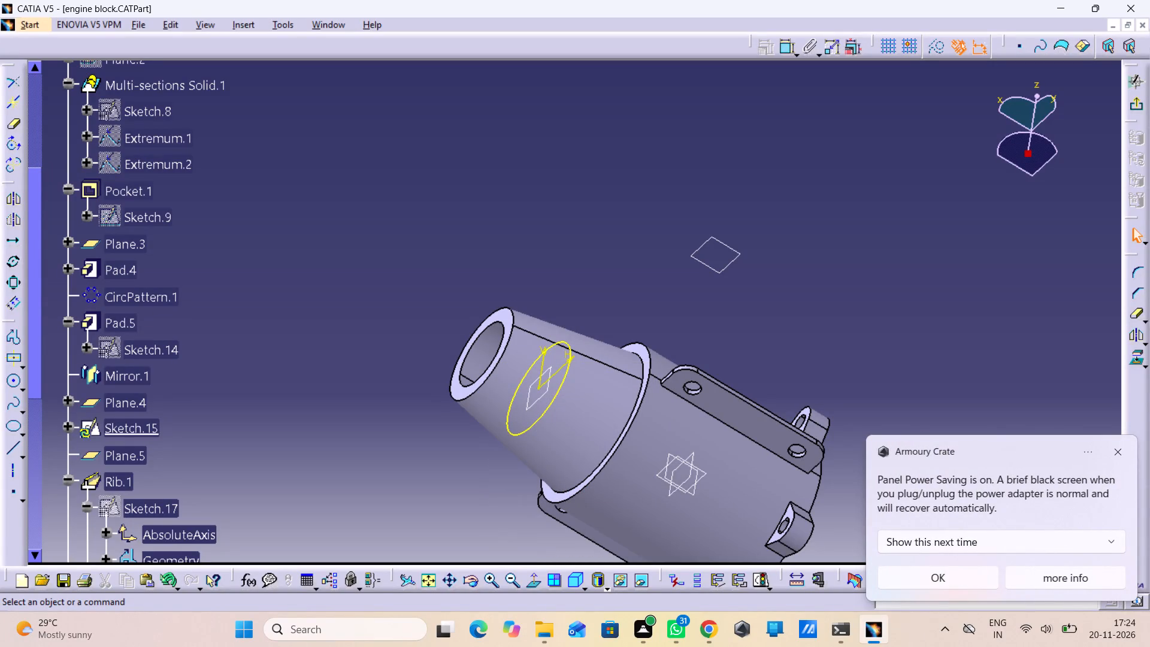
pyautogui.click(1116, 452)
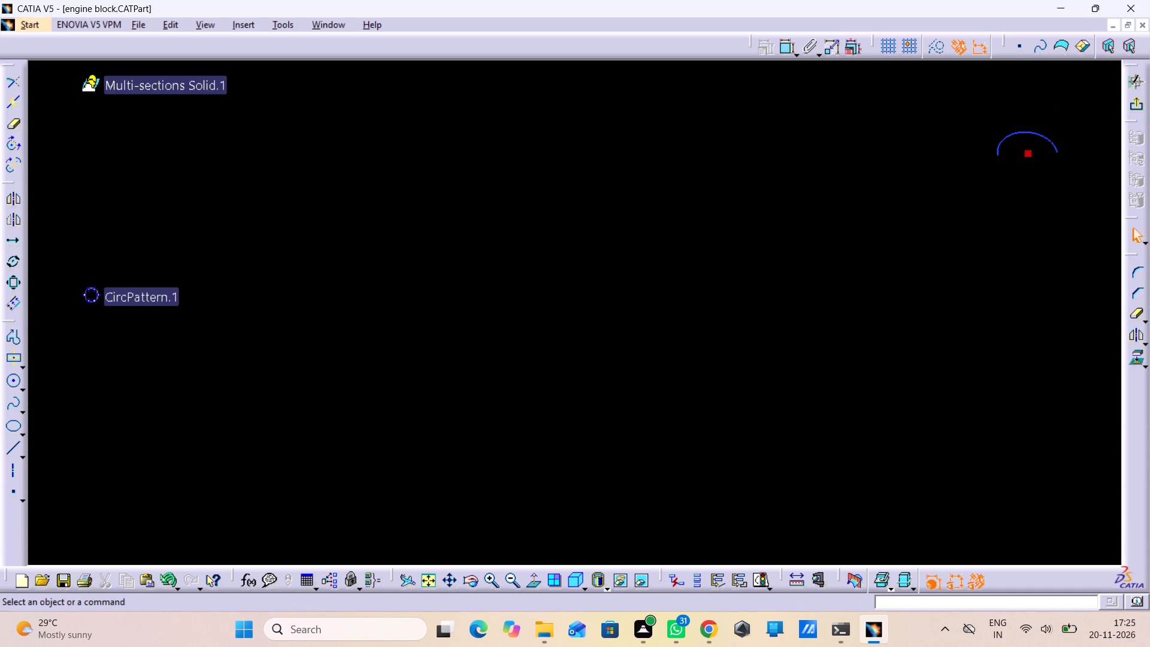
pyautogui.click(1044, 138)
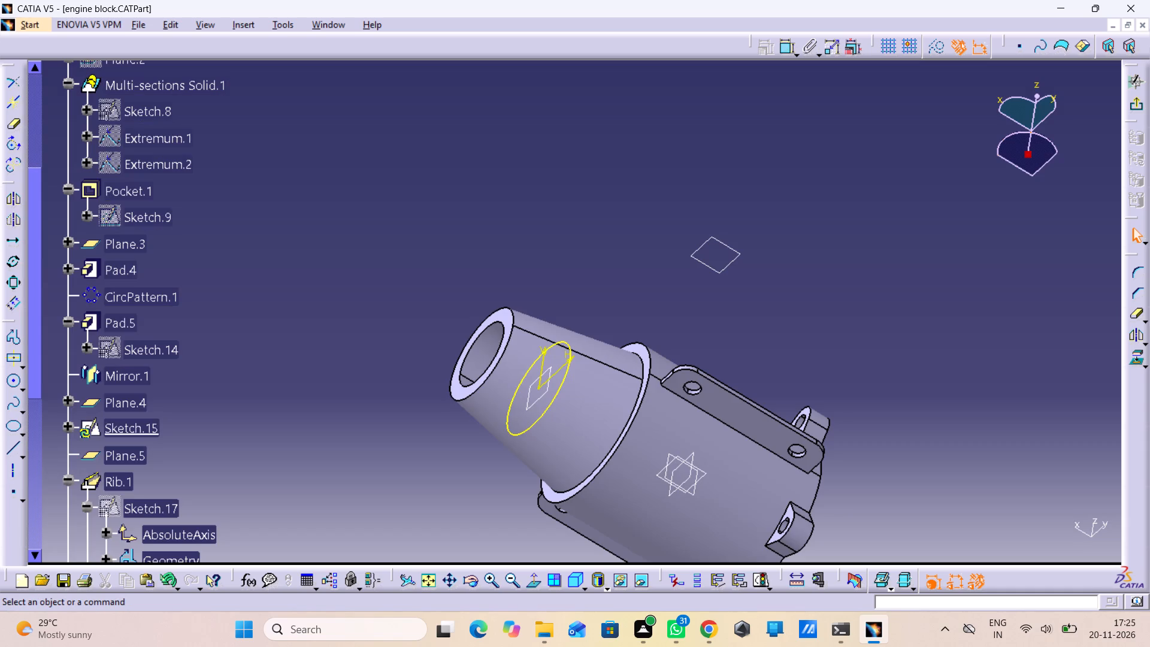
# Save the engine block part.
pyautogui.hotkey('ctrl', 's')
# Examine the crankcase body, its flange and the tapered end from several sides while Sketch.15 is open.
pyautogui.moveTo(923, 331); pyautogui.dragTo(734, 204, button='middle')
pyautogui.moveTo(924, 331); pyautogui.dragTo(734, 204, button='right')
pyautogui.moveTo(731, 205); pyautogui.dragTo(721, 287, button='middle')
pyautogui.moveTo(730, 205); pyautogui.dragTo(721, 302, button='right')
pyautogui.moveTo(743, 206); pyautogui.dragTo(662, 274, button='middle')
pyautogui.moveTo(743, 205); pyautogui.dragTo(662, 274, button='right')
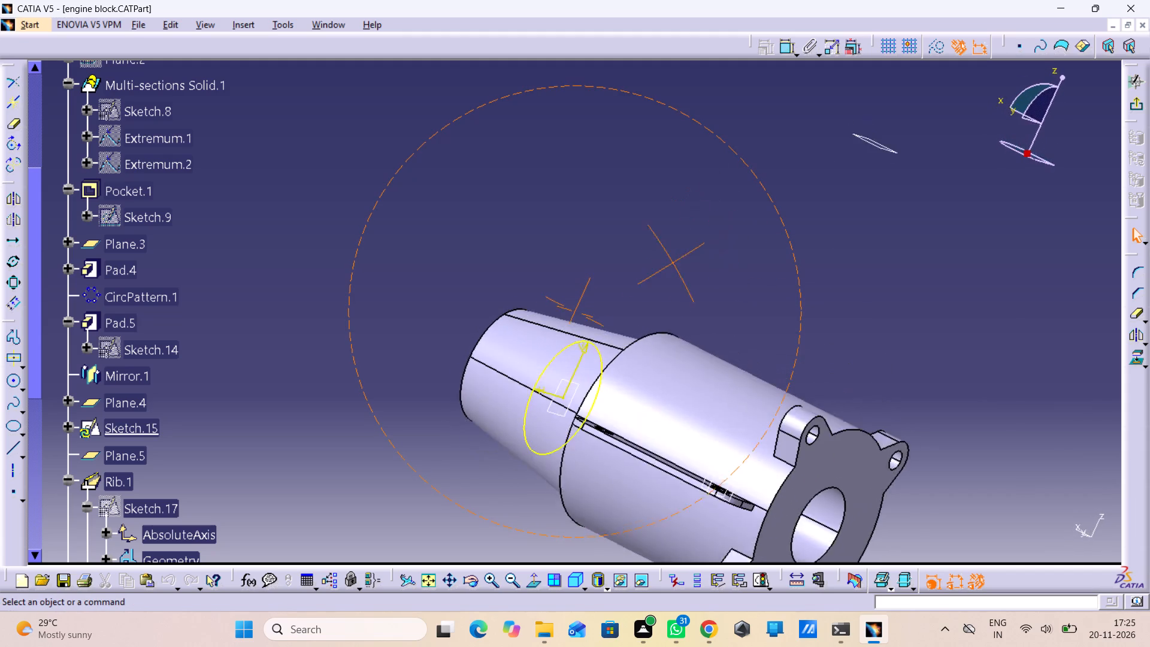
pyautogui.moveTo(662, 274); pyautogui.dragTo(667, 274, button='right')
pyautogui.moveTo(662, 274); pyautogui.dragTo(655, 262, button='middle')
pyautogui.moveTo(661, 243); pyautogui.dragTo(720, 326, button='middle')
pyautogui.rightClick(661, 238)
pyautogui.moveTo(745, 310); pyautogui.dragTo(704, 272, button='middle')
pyautogui.moveTo(748, 306); pyautogui.dragTo(704, 272, button='right')
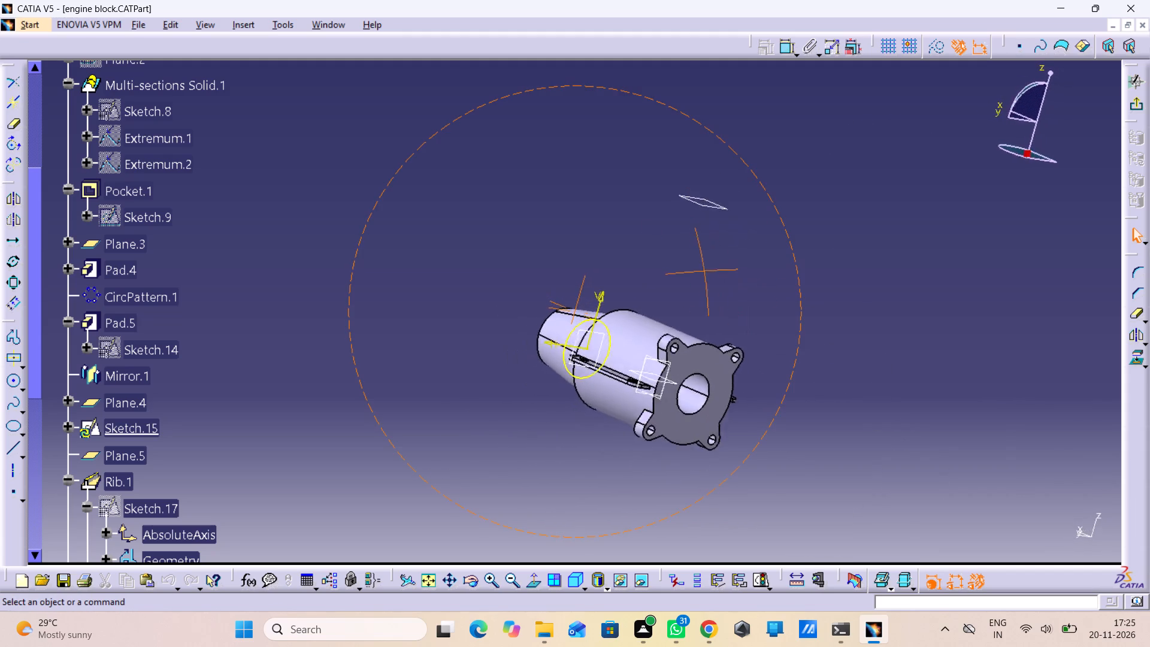
pyautogui.moveTo(704, 272); pyautogui.dragTo(588, 262, button='right')
pyautogui.moveTo(704, 272); pyautogui.dragTo(589, 263, button='middle')
pyautogui.moveTo(645, 285); pyautogui.dragTo(703, 264, button='middle')
pyautogui.moveTo(646, 285); pyautogui.dragTo(703, 264, button='right')
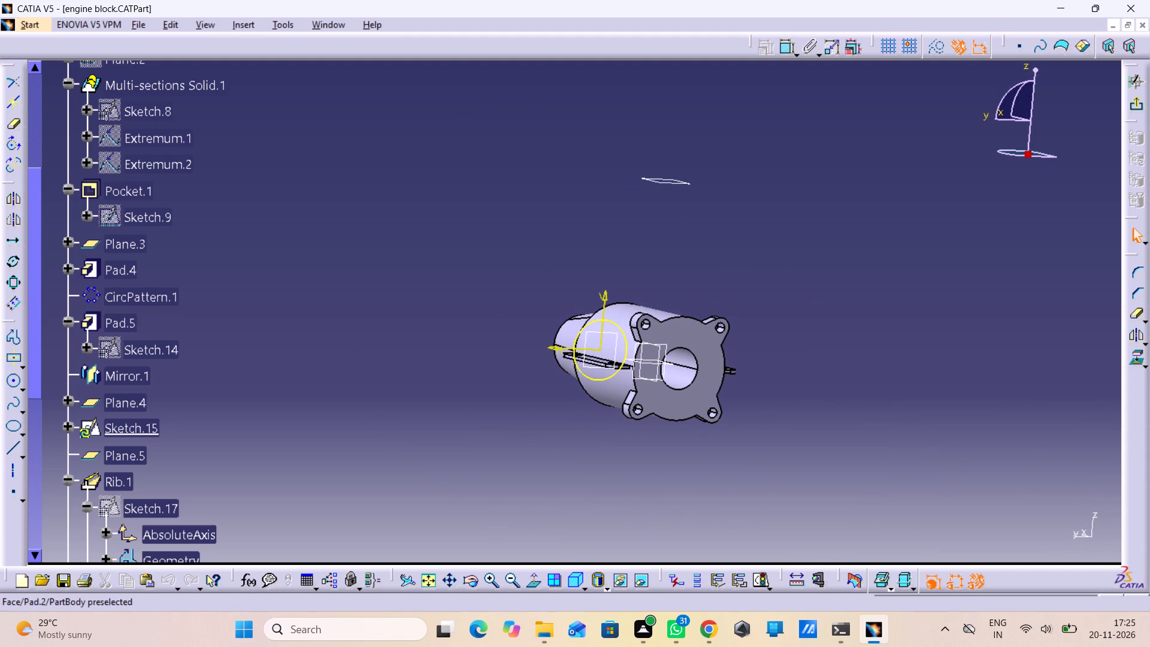
pyautogui.moveTo(580, 272); pyautogui.dragTo(836, 328, button='middle')
pyautogui.moveTo(580, 272); pyautogui.dragTo(836, 328, button='right')
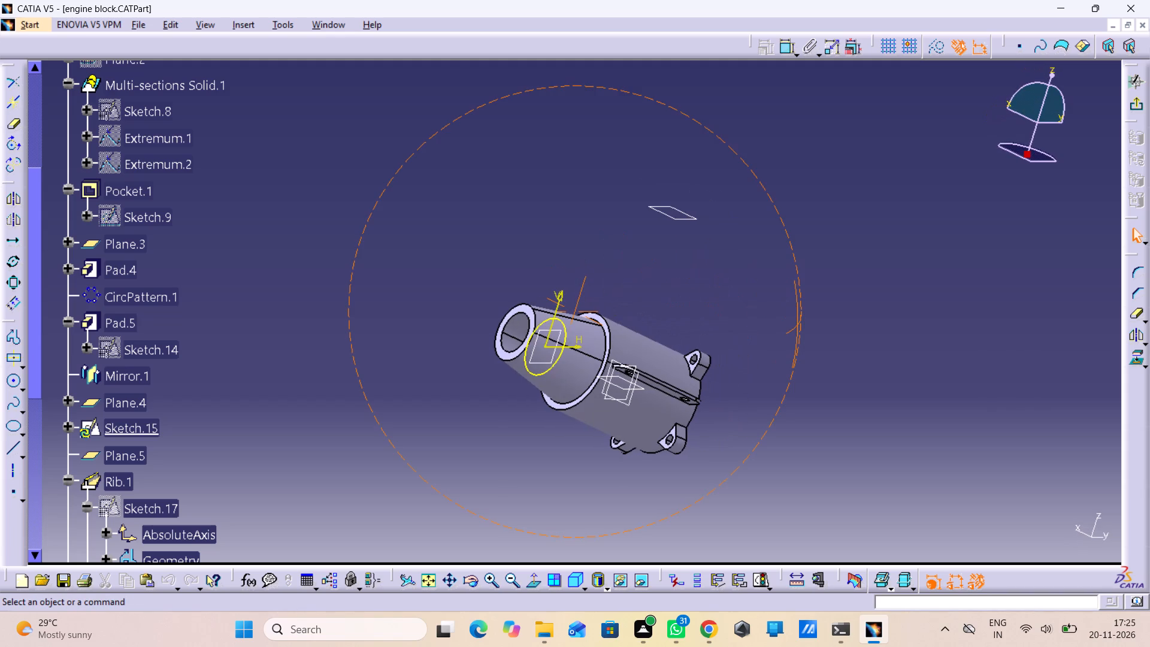
# Check which operations are available for Pocket.4, Pocket.3 and Pad.6 in the specification tree.
pyautogui.scroll(-8, 138, 331)
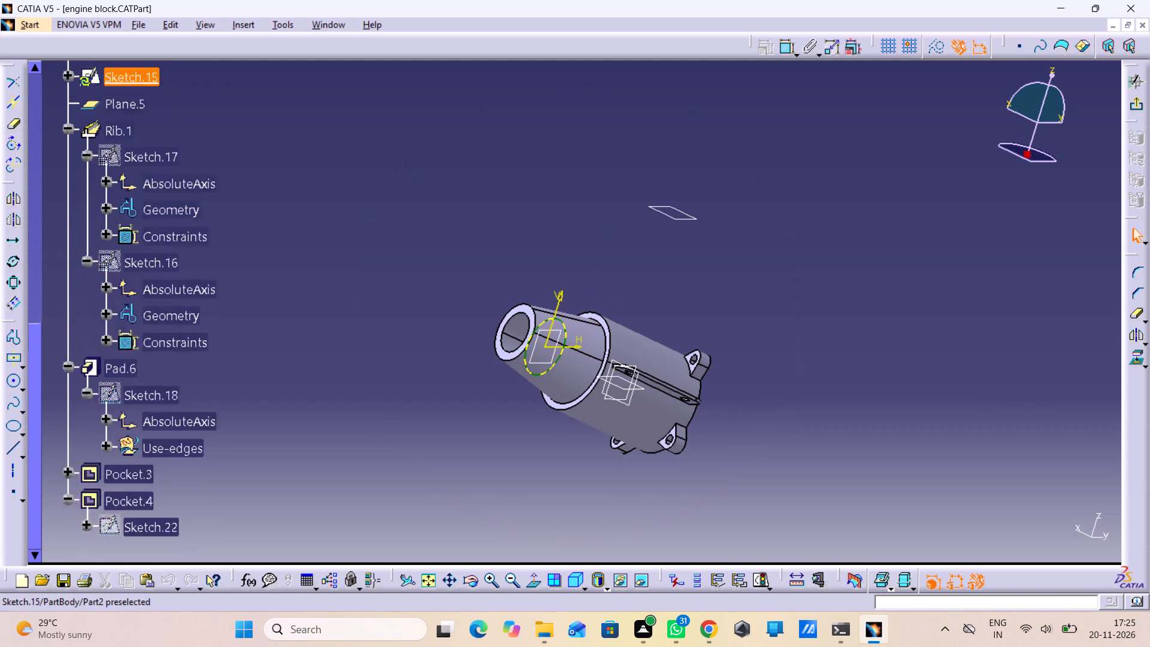
pyautogui.scroll(-4, 140, 330)
pyautogui.rightClick(138, 253)
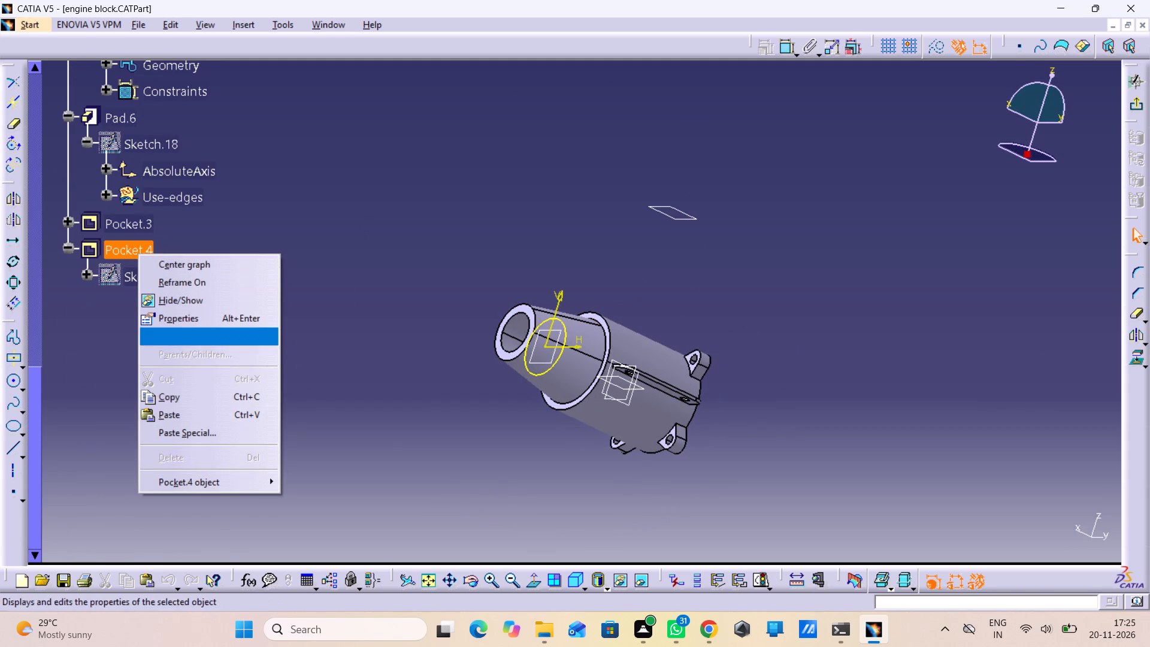
pyautogui.click(316, 318)
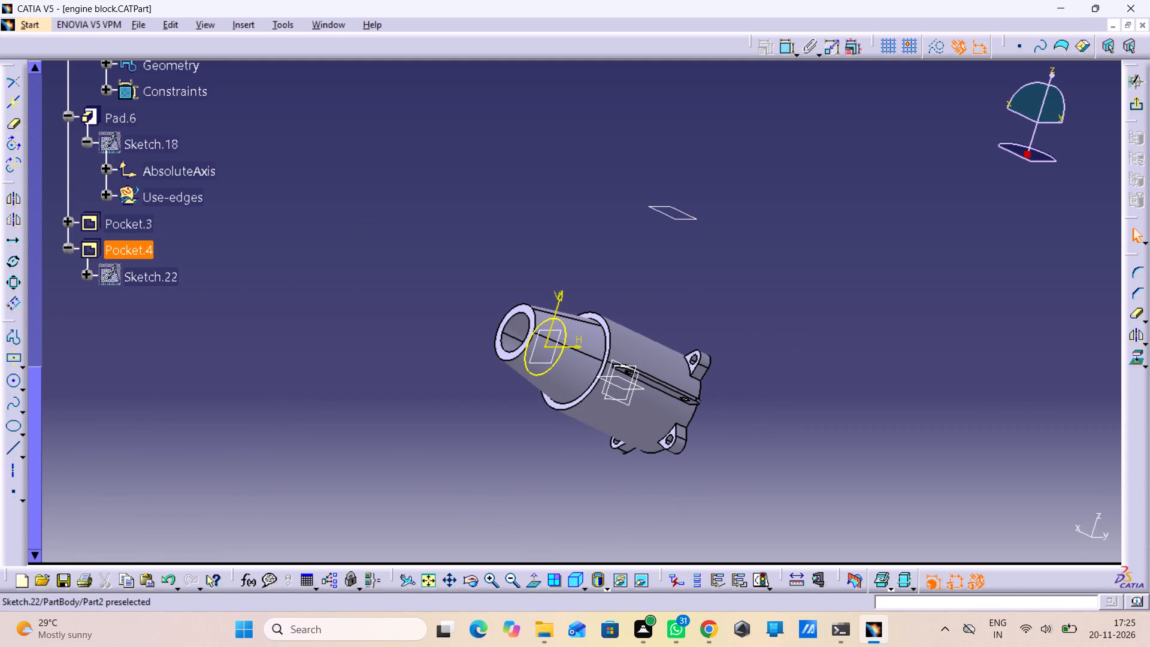
pyautogui.click(157, 270)
pyautogui.click(135, 221)
pyautogui.rightClick(135, 221)
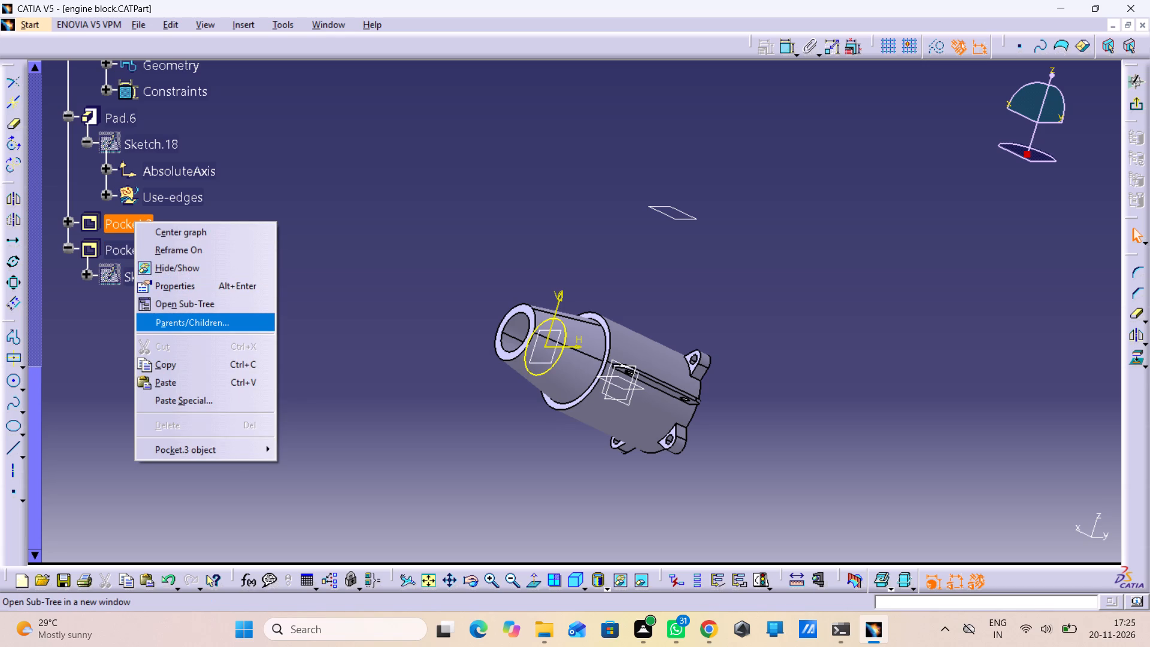
pyautogui.click(353, 342)
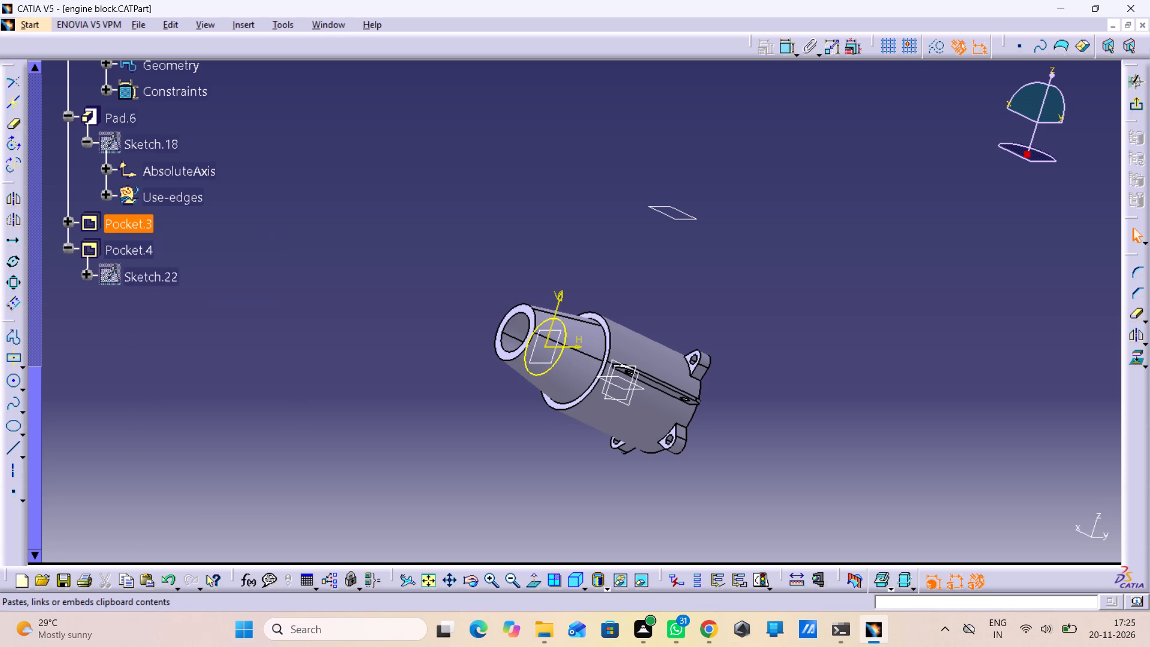
pyautogui.scroll(1, 153, 170)
pyautogui.rightClick(112, 174)
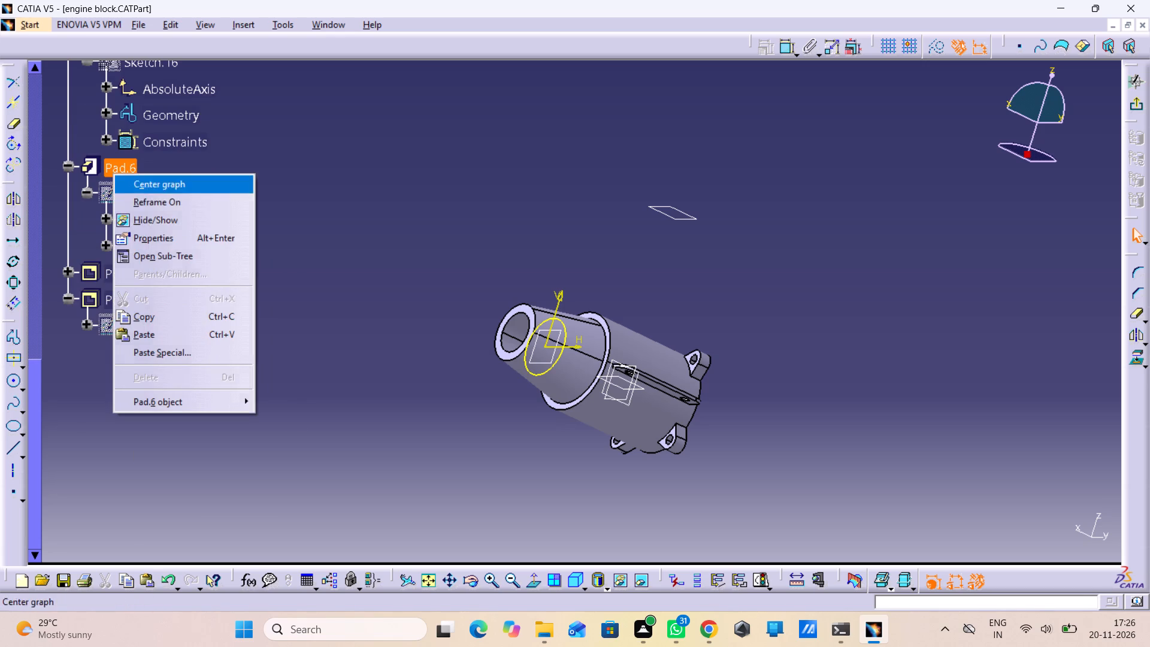
pyautogui.moveTo(332, 238); pyautogui.dragTo(340, 237)
pyautogui.scroll(1, 542, 241)
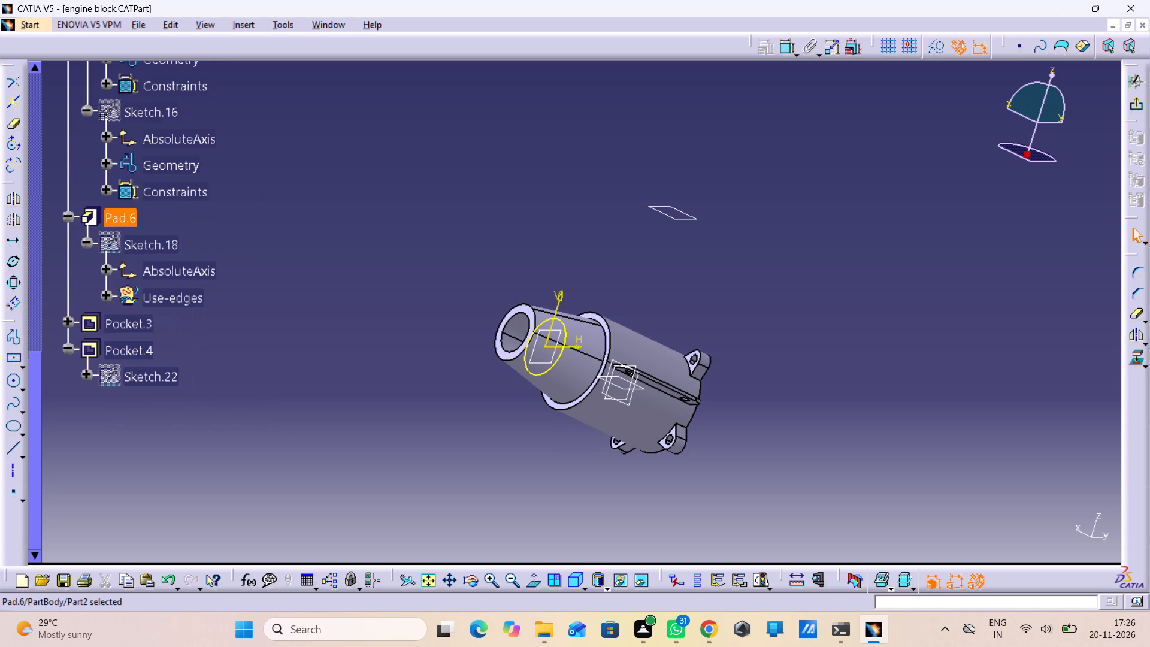
pyautogui.scroll(-2, 554, 234)
pyautogui.scroll(2, 644, 295)
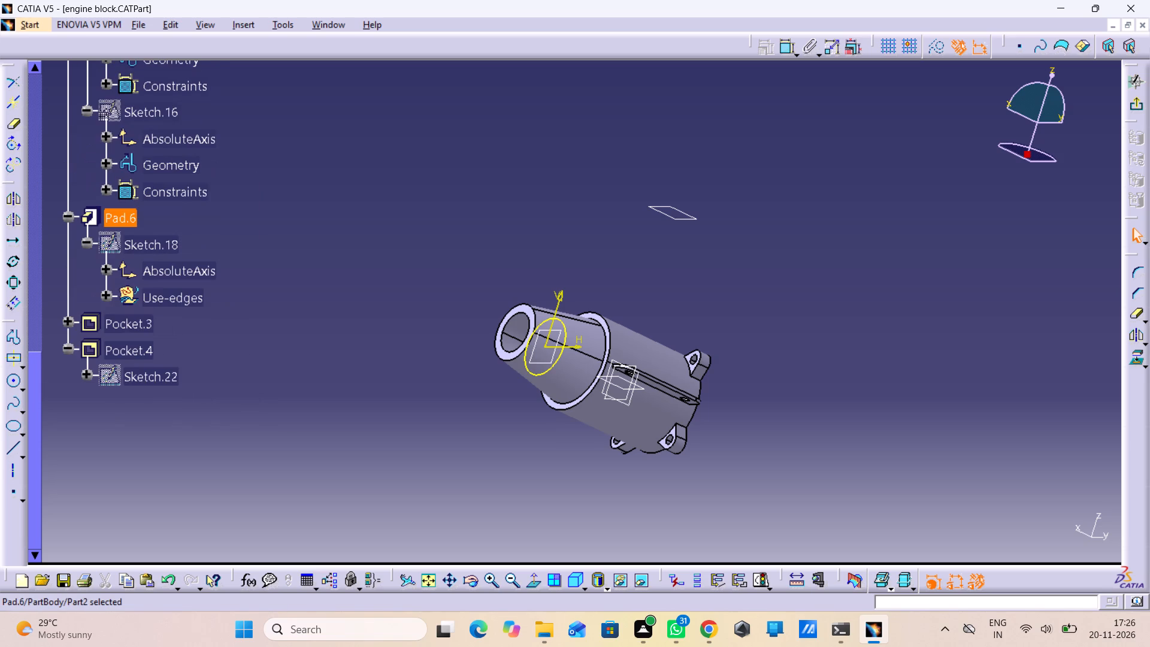
# Examine the body and feature tree, and check which operations are available for Pocket.3, Sketch.22 and Rib.1.
pyautogui.moveTo(643, 294); pyautogui.dragTo(658, 361, button='middle')
pyautogui.rightClick(643, 294)
pyautogui.moveTo(656, 353); pyautogui.dragTo(486, 418, button='middle')
pyautogui.moveTo(652, 349); pyautogui.dragTo(486, 418, button='right')
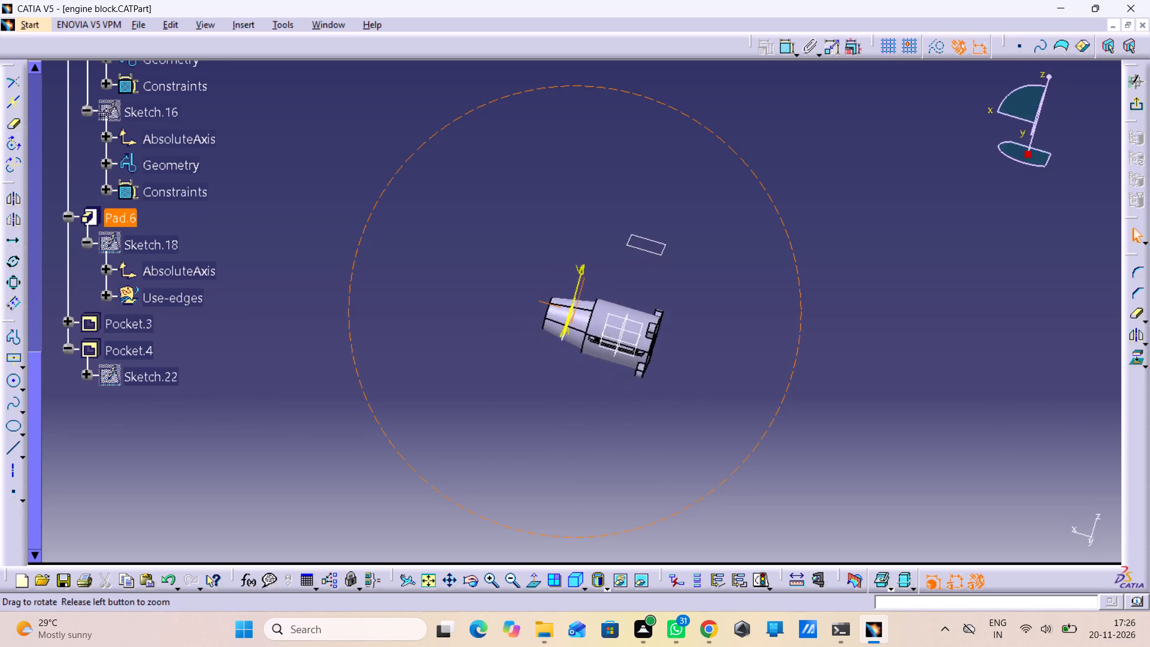
pyautogui.moveTo(486, 418); pyautogui.dragTo(485, 471, button='middle')
pyautogui.moveTo(486, 418); pyautogui.dragTo(485, 471, button='right')
pyautogui.scroll(3, 196, 304)
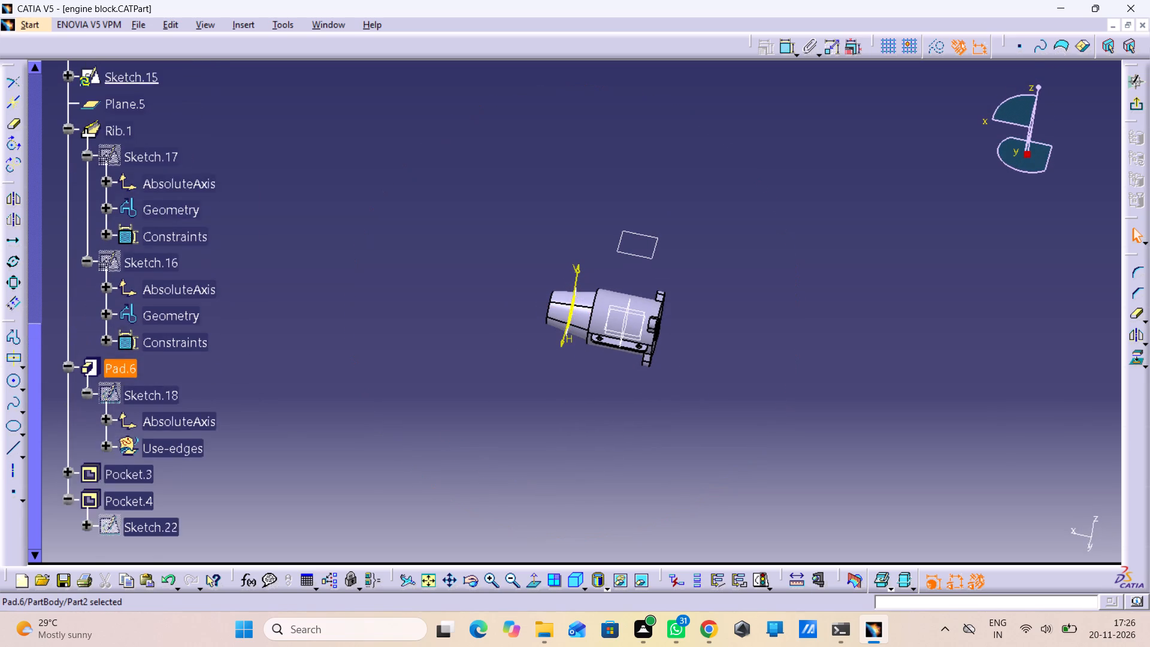
pyautogui.scroll(14, 194, 304)
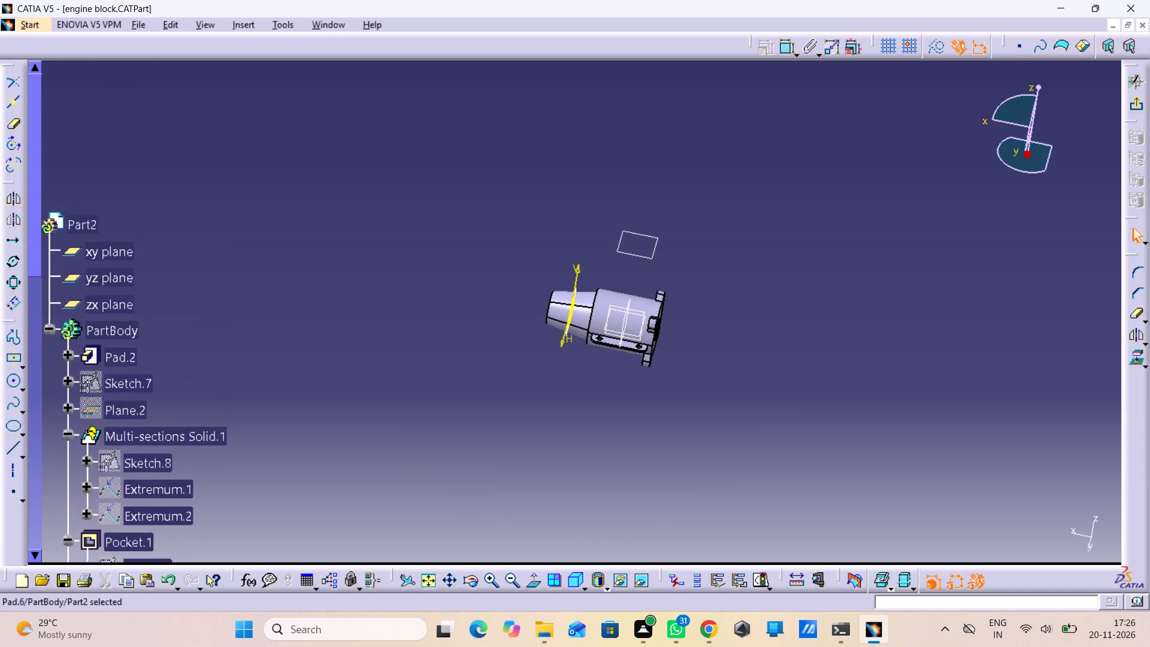
pyautogui.scroll(-14, 193, 303)
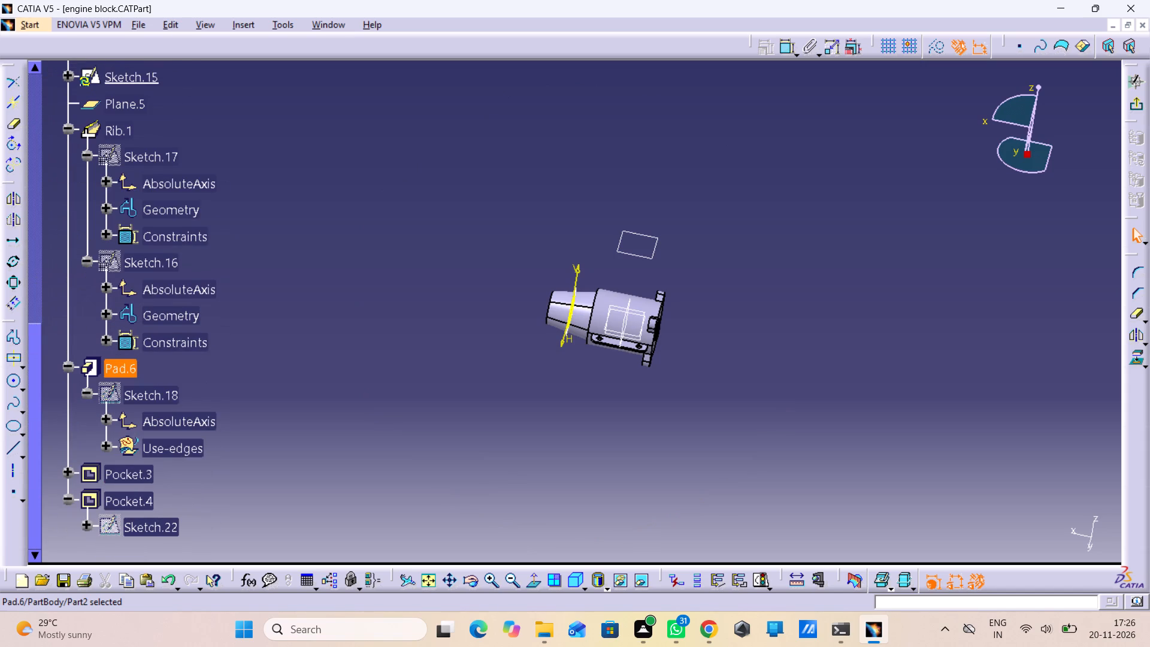
pyautogui.click(119, 473)
pyautogui.rightClick(119, 473)
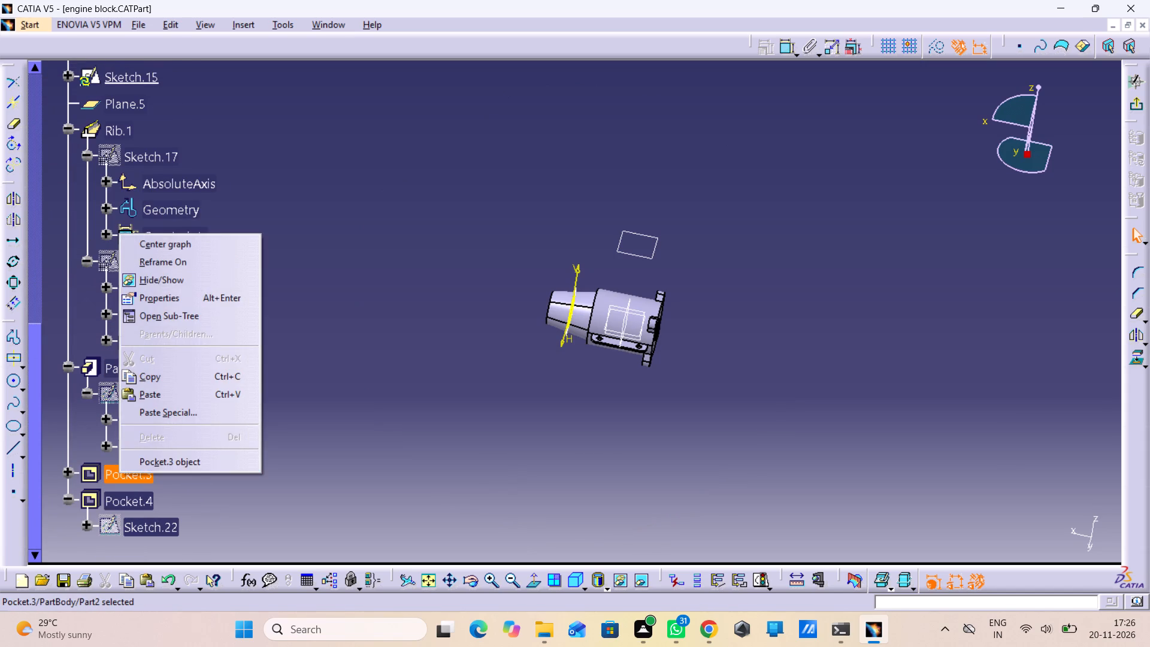
pyautogui.click(210, 504)
pyautogui.click(172, 533)
pyautogui.rightClick(159, 529)
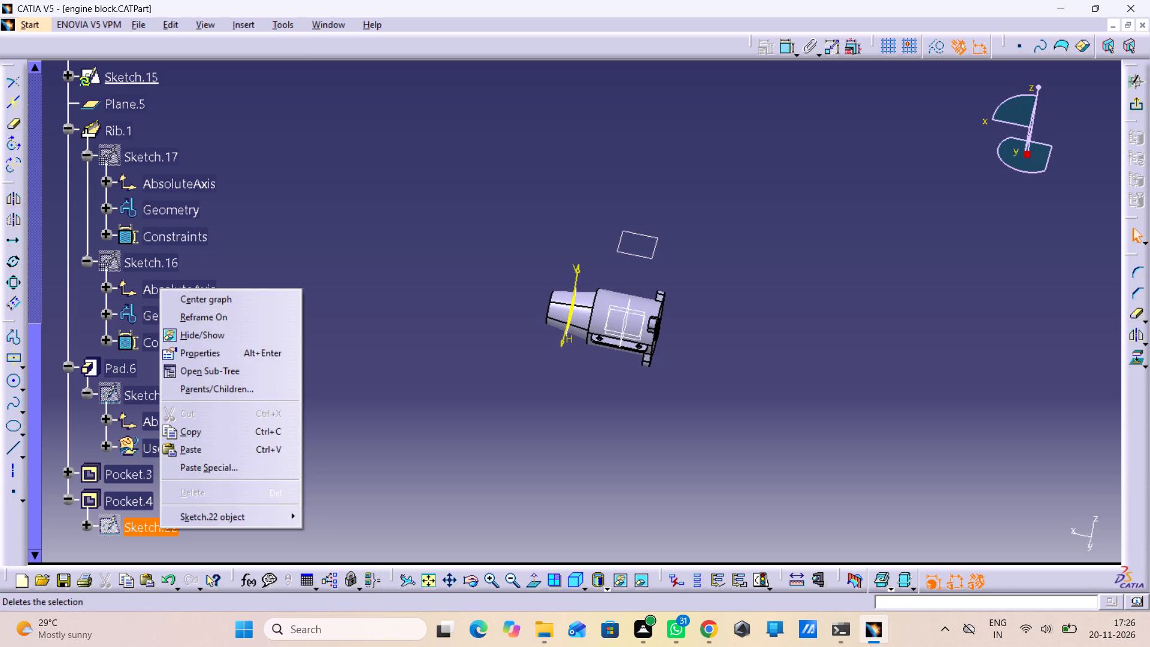
pyautogui.click(360, 462)
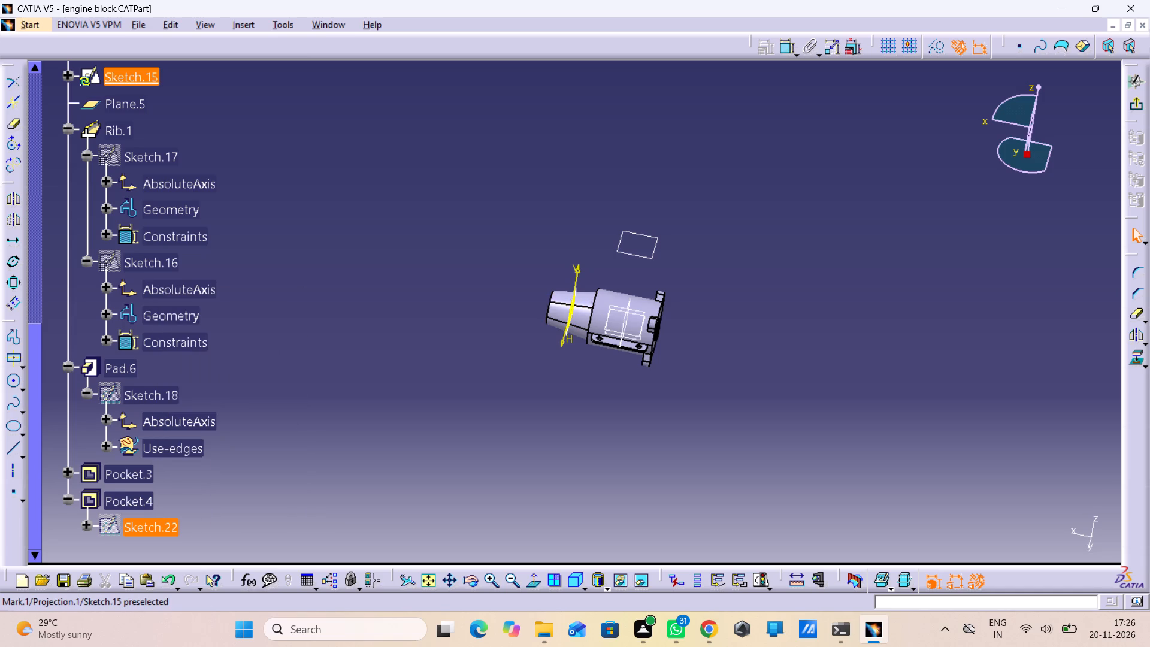
pyautogui.moveTo(431, 401); pyautogui.dragTo(727, 362, button='middle')
pyautogui.moveTo(431, 401); pyautogui.dragTo(727, 362, button='right')
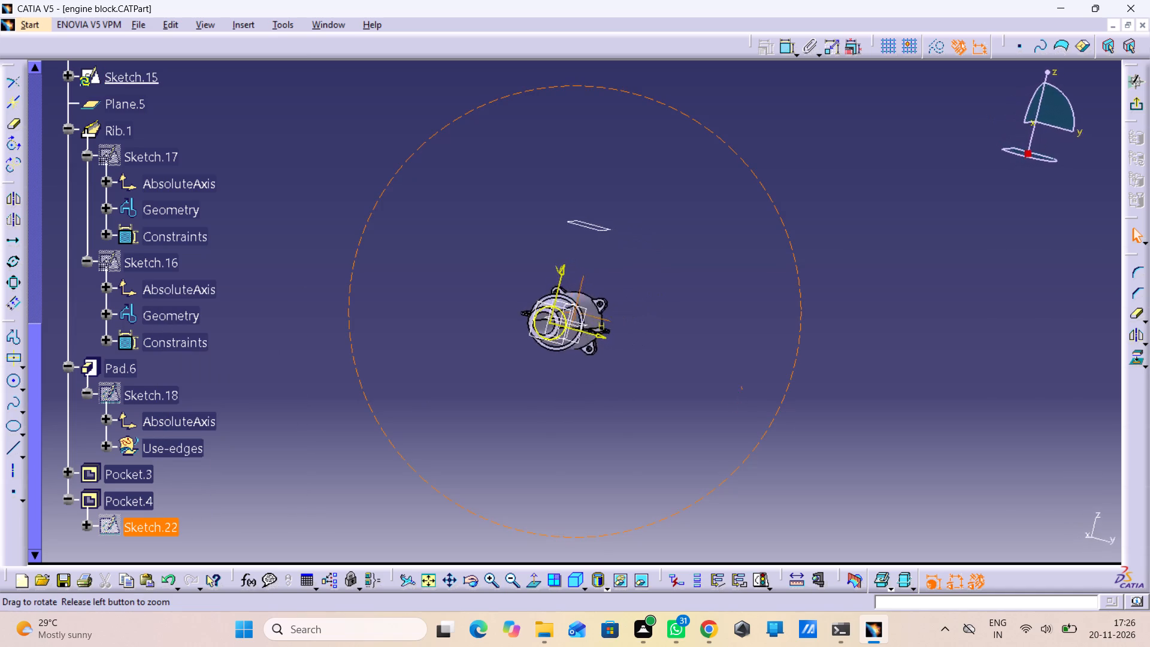
pyautogui.moveTo(727, 362); pyautogui.dragTo(674, 311, button='right')
pyautogui.moveTo(727, 362); pyautogui.dragTo(674, 311, button='middle')
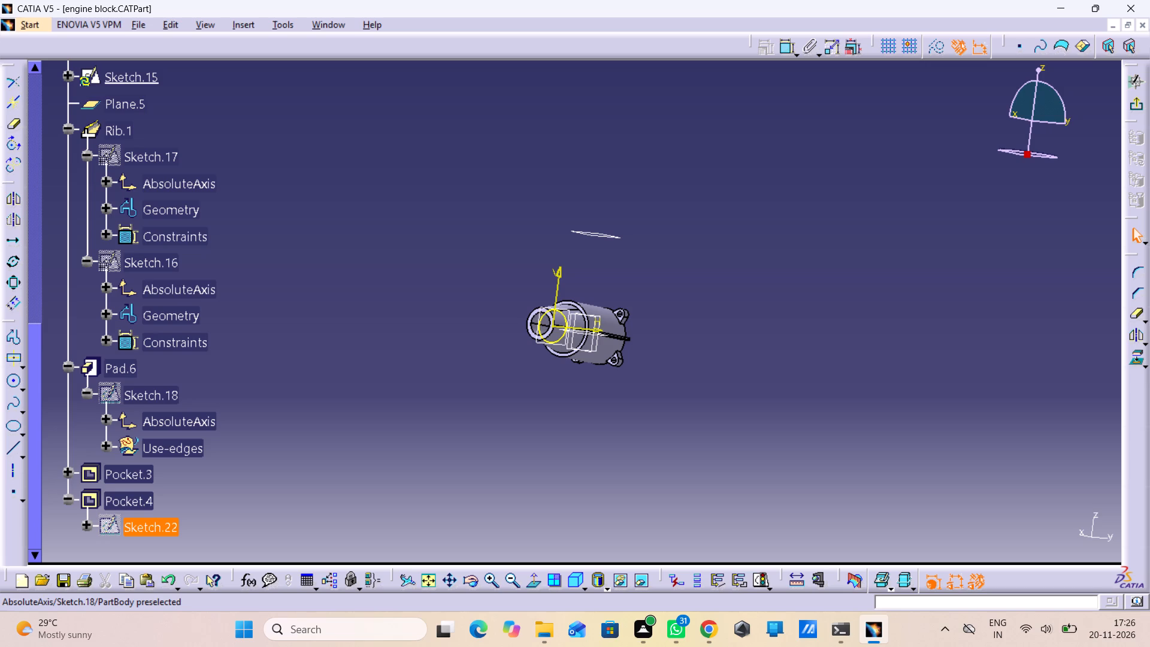
pyautogui.rightClick(92, 138)
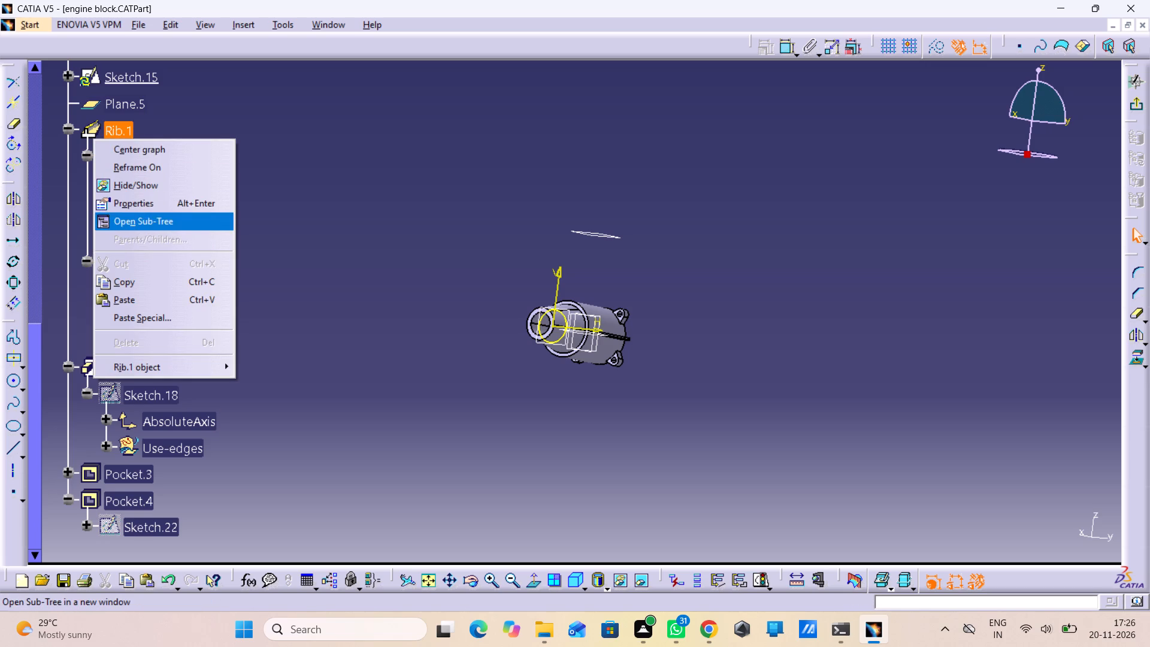
pyautogui.click(268, 194)
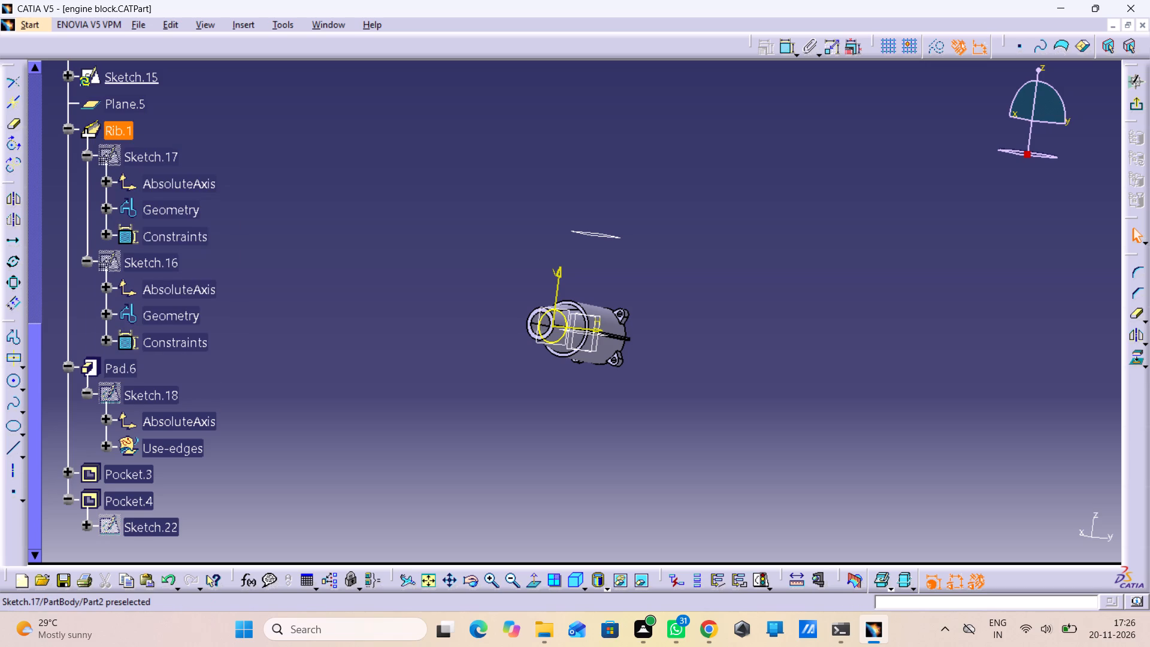
pyautogui.scroll(1, 137, 140)
pyautogui.scroll(1, 1045, 172)
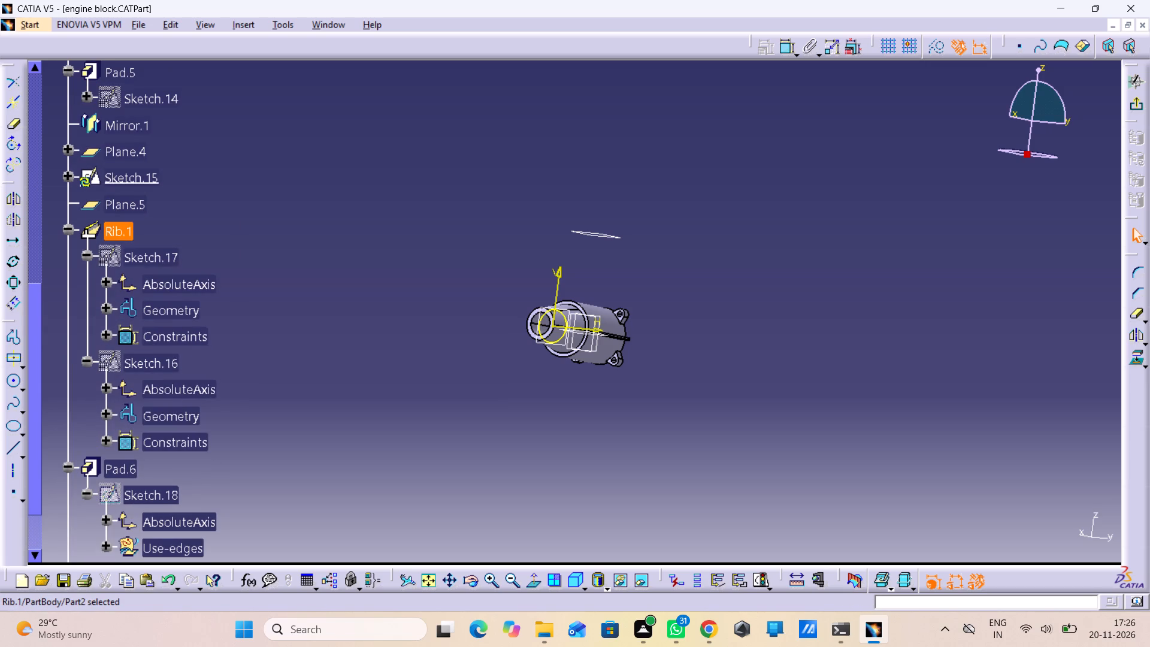
pyautogui.click(768, 253)
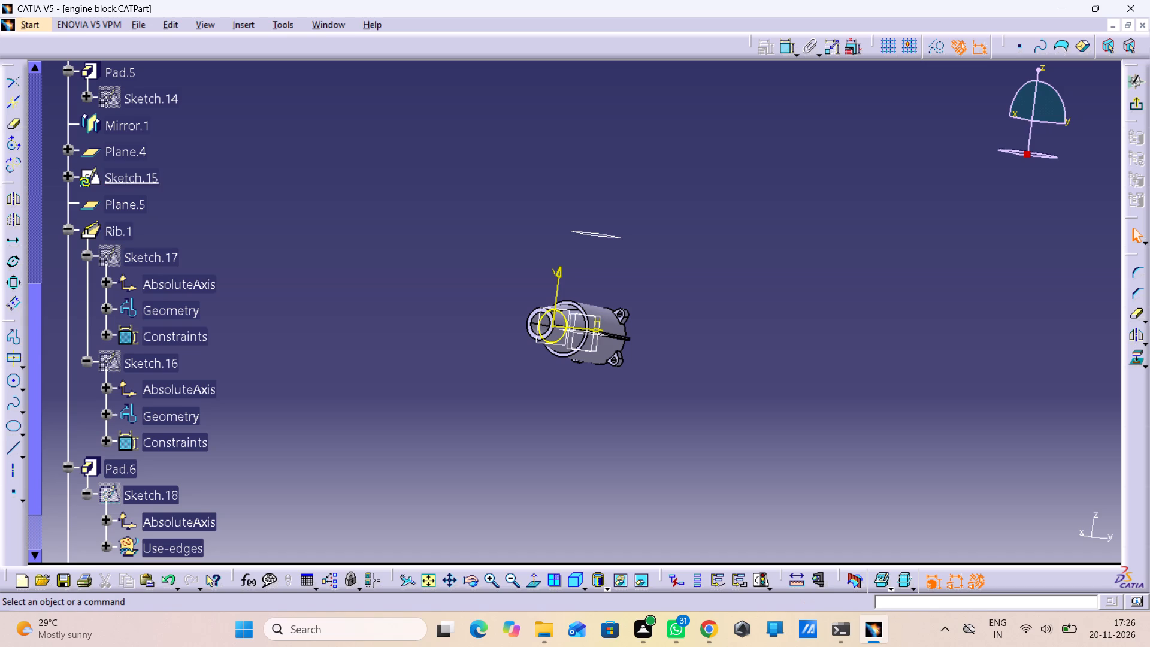
pyautogui.rightClick(102, 240)
pyautogui.click(168, 209)
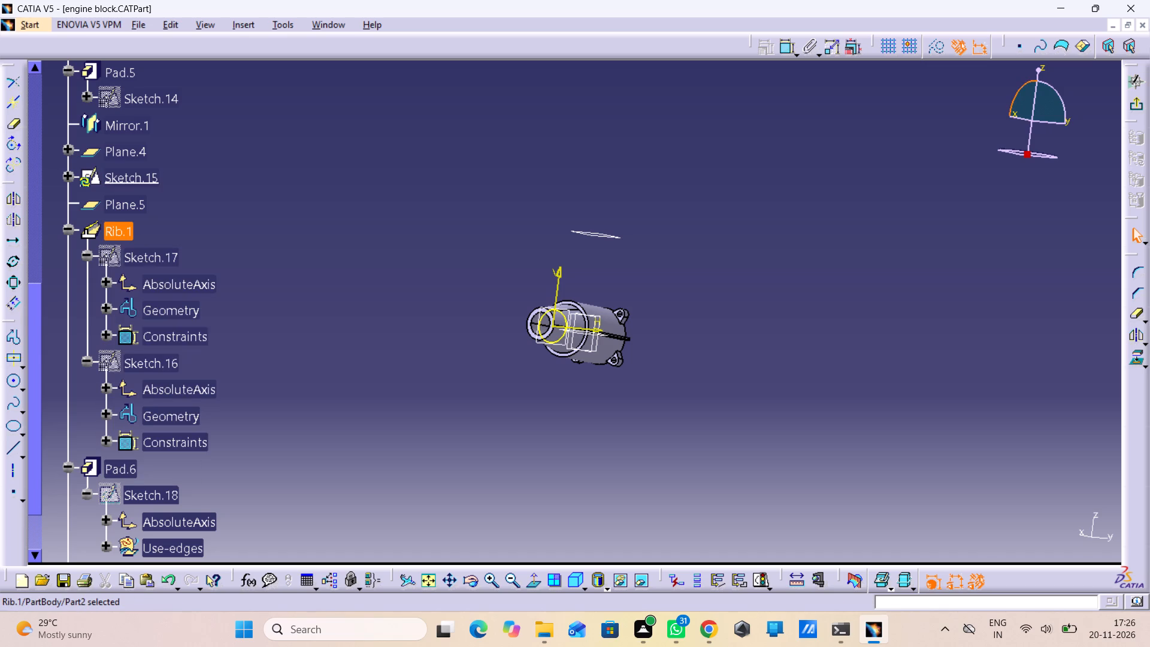
# Exit Sketch.15 and return to the full part model.
pyautogui.click(1135, 110)
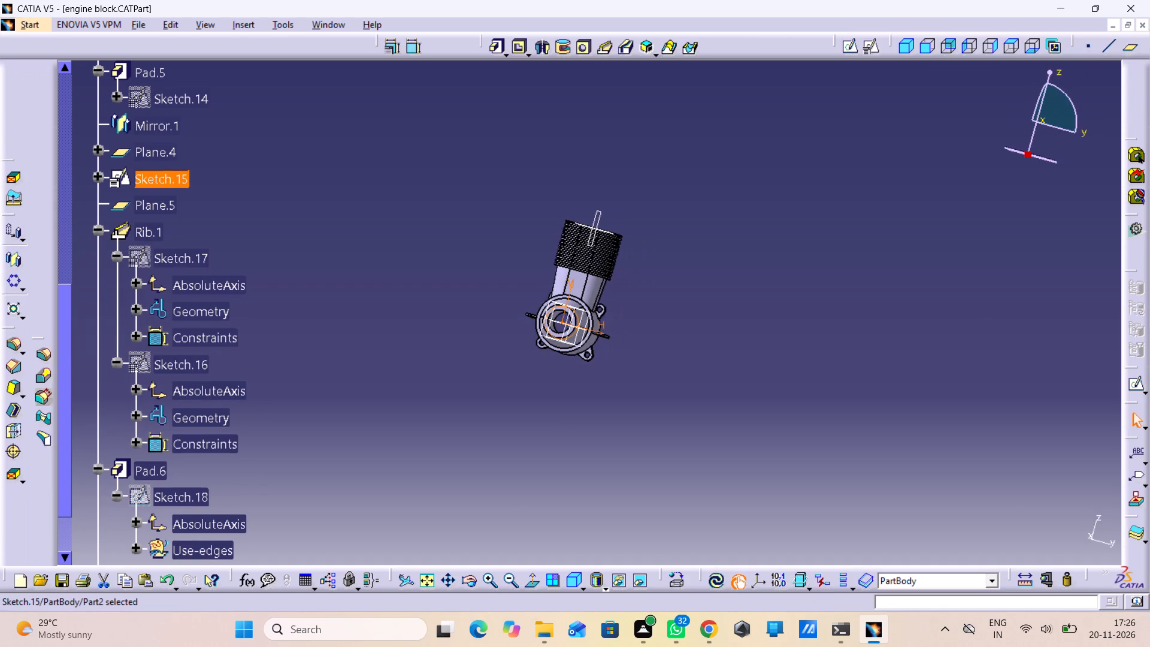
pyautogui.click(810, 310)
# Save the engine block part with the cleared Sketch.15.
pyautogui.moveTo(758, 350); pyautogui.dragTo(383, 283, button='middle')
pyautogui.moveTo(756, 352); pyautogui.dragTo(383, 283, button='right')
pyautogui.moveTo(747, 439); pyautogui.dragTo(728, 425, button='middle')
pyautogui.moveTo(746, 437); pyautogui.dragTo(728, 425, button='right')
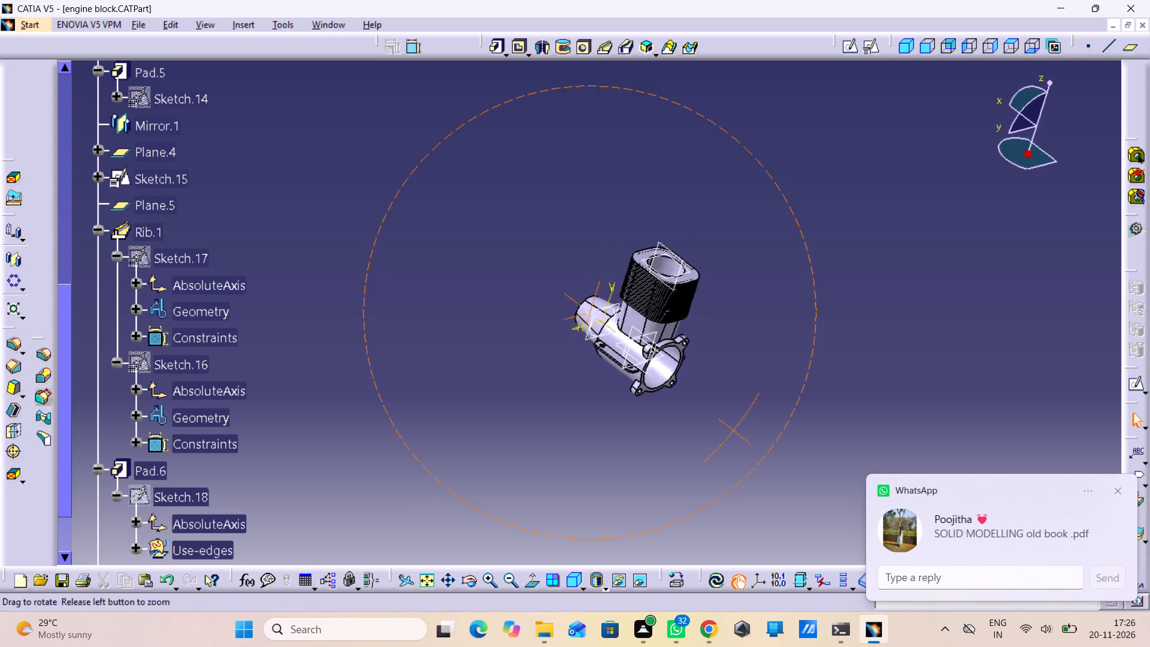
pyautogui.moveTo(728, 425); pyautogui.dragTo(653, 357, button='right')
pyautogui.moveTo(728, 425); pyautogui.dragTo(653, 357, button='middle')
pyautogui.hotkey('ctrl', 's')
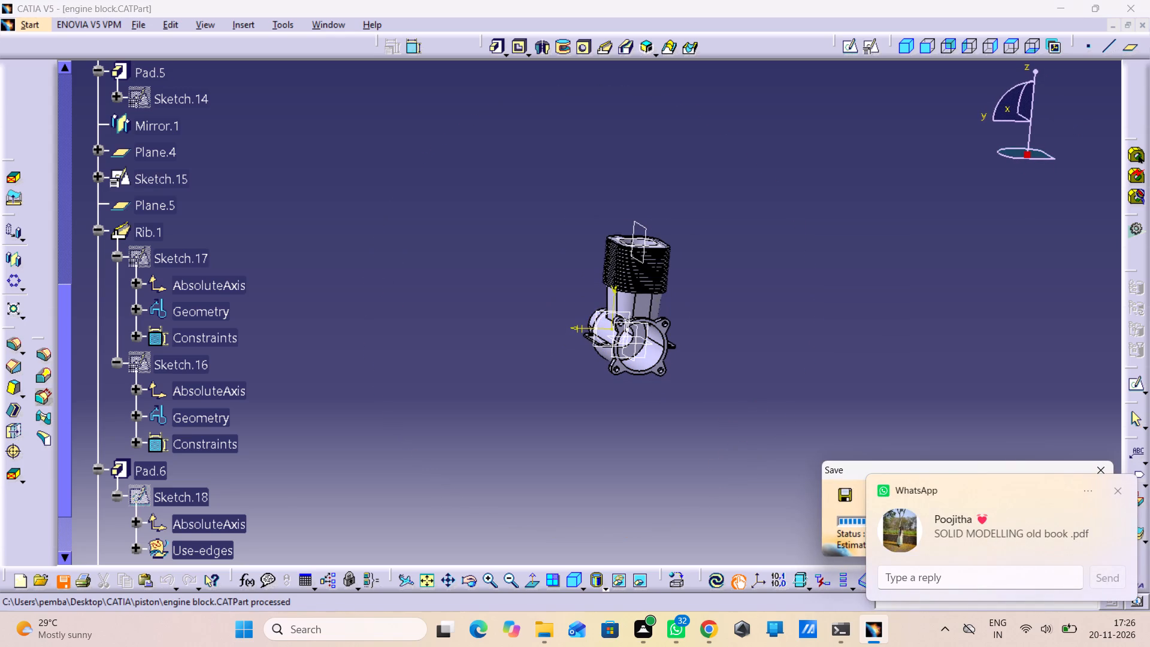
pyautogui.click(1113, 491)
pyautogui.hotkey('ctrl', 's')
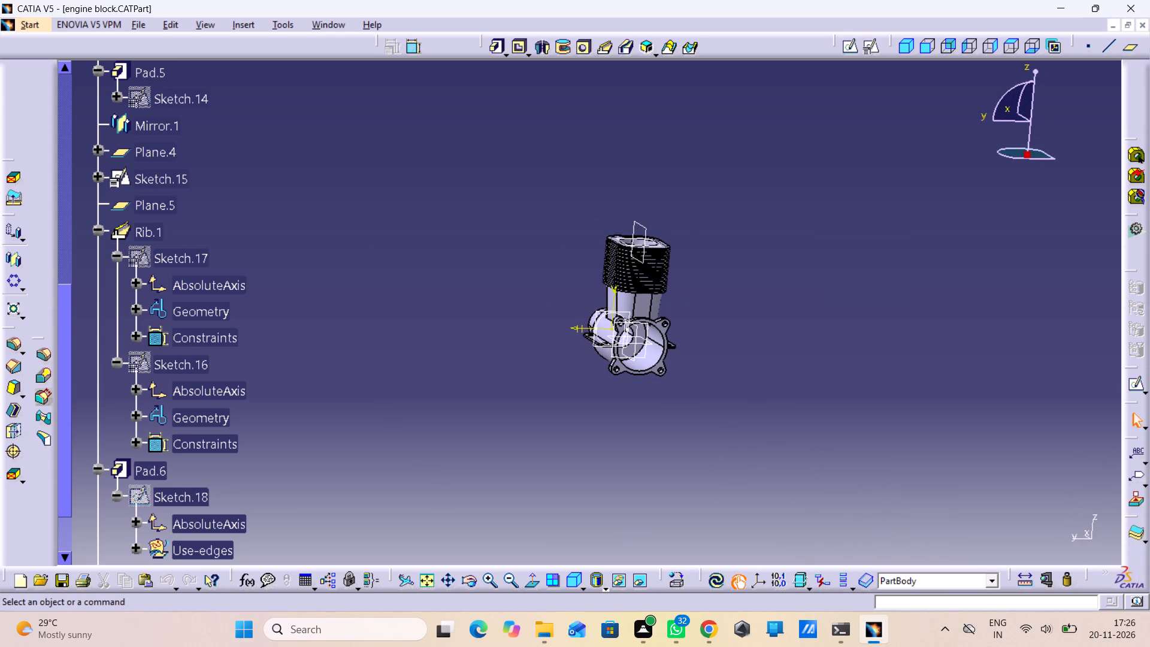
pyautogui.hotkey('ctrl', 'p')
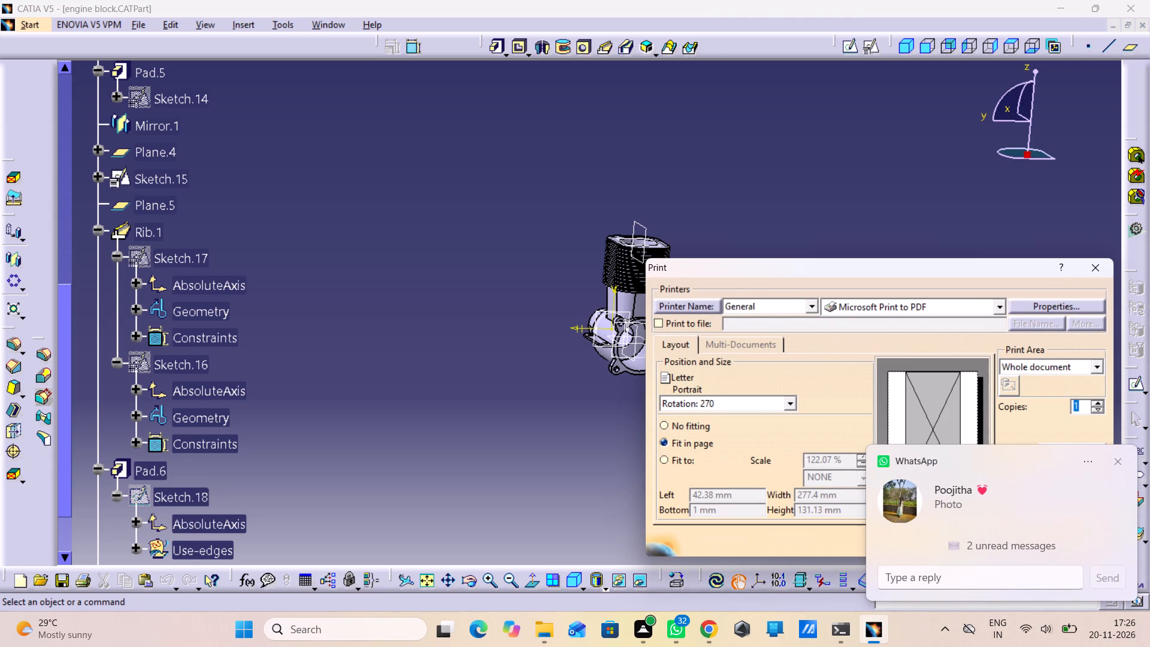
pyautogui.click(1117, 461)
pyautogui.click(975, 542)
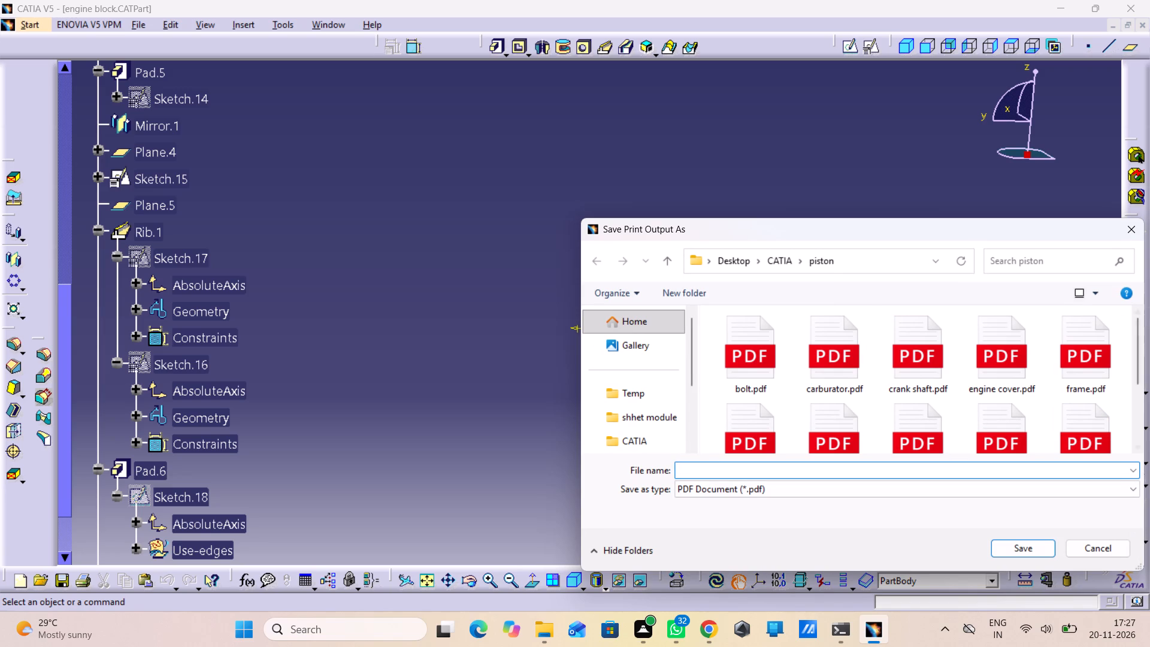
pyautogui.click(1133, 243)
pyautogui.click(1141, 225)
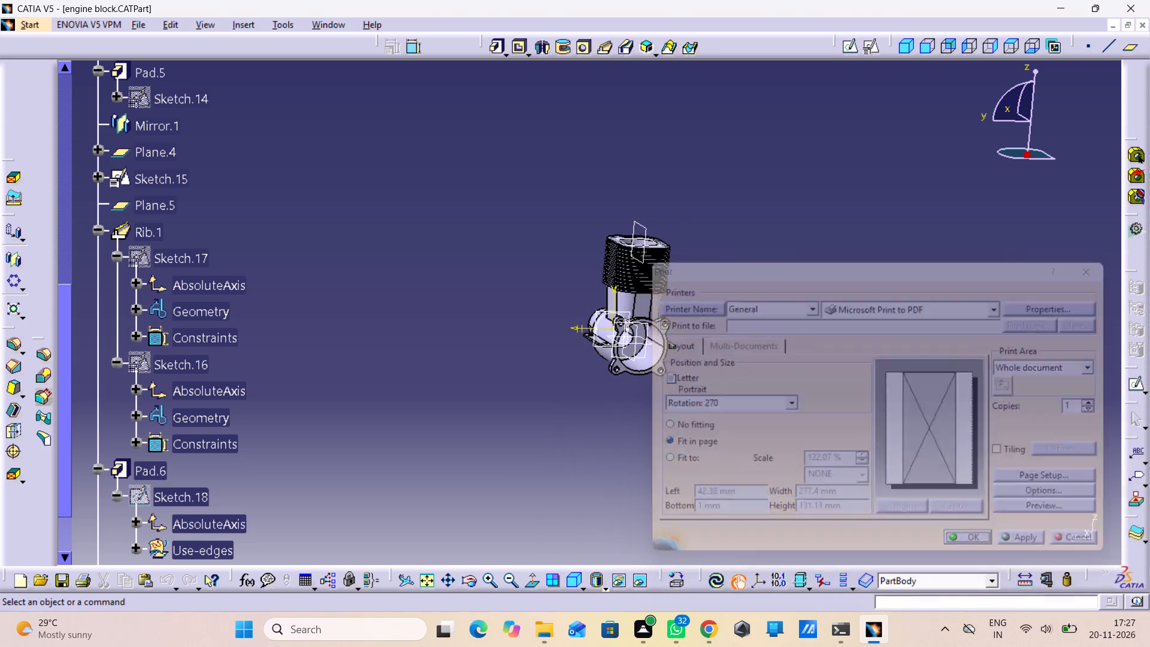
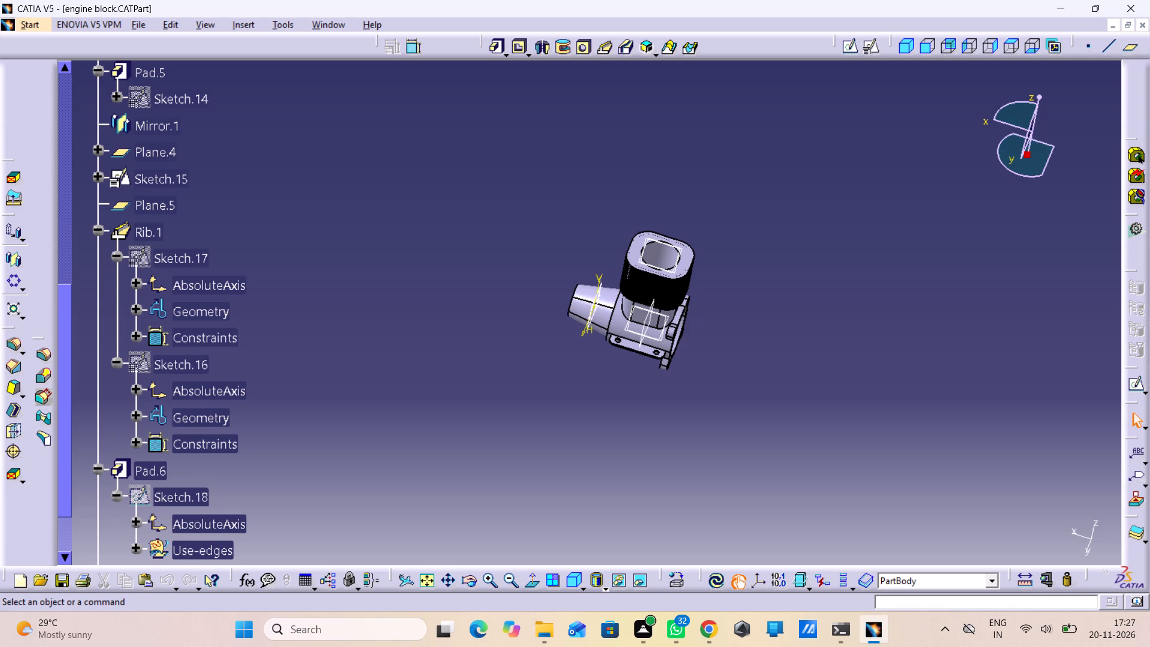
# Examine the engine block from the side, around the tapered nose, the finned cylinder and the bolted flange opening.
pyautogui.moveTo(619, 469); pyautogui.dragTo(530, 287, button='middle')
pyautogui.moveTo(617, 466); pyautogui.dragTo(531, 285, button='right')
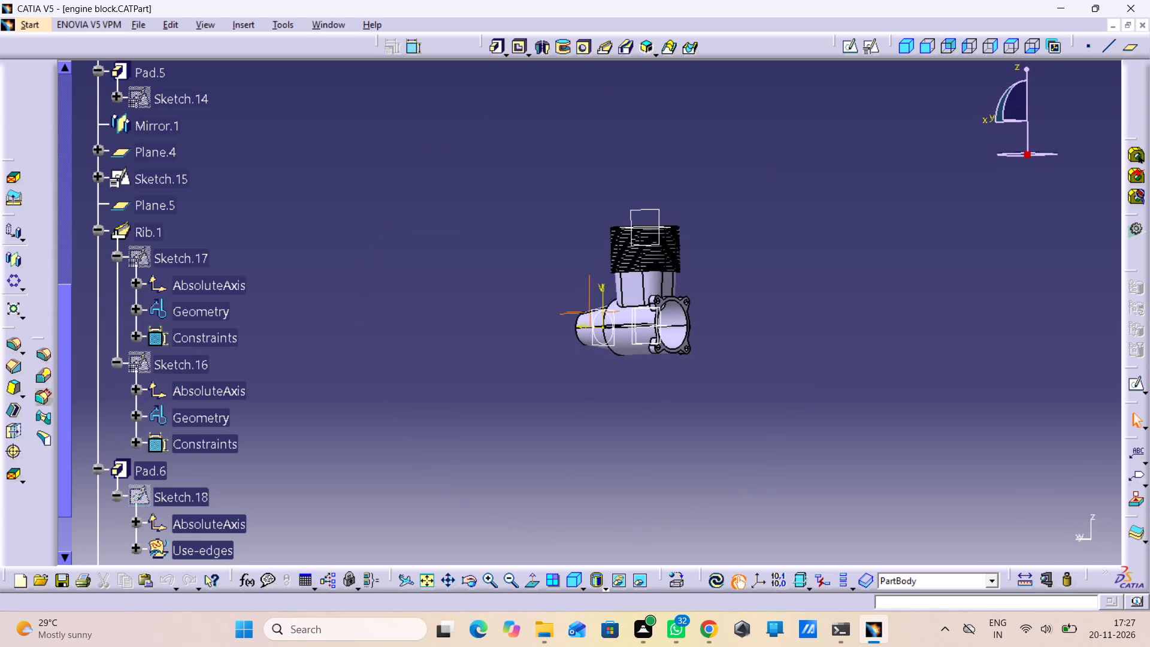
pyautogui.moveTo(531, 327); pyautogui.dragTo(497, 115, button='middle')
pyautogui.moveTo(531, 327); pyautogui.dragTo(526, 278, button='right')
pyautogui.moveTo(589, 199); pyautogui.dragTo(586, 280, button='middle')
pyautogui.moveTo(594, 226); pyautogui.dragTo(586, 280, button='right')
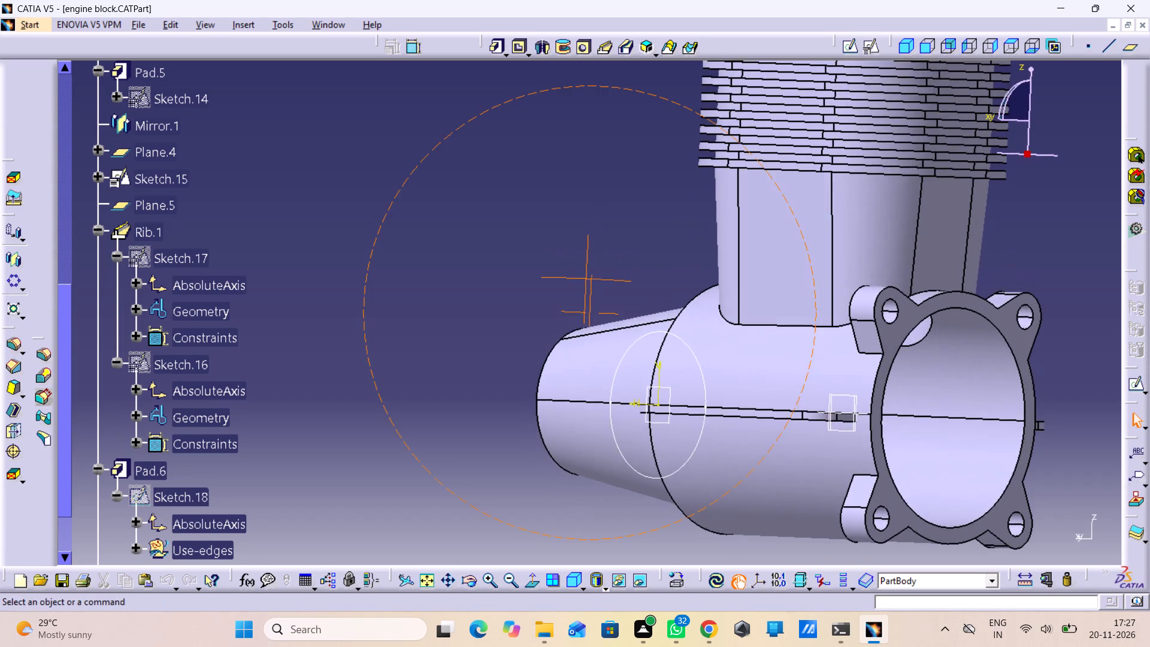
pyautogui.moveTo(586, 280); pyautogui.dragTo(586, 284, button='right')
pyautogui.moveTo(586, 280); pyautogui.dragTo(586, 284, button='middle')
pyautogui.moveTo(582, 277); pyautogui.dragTo(599, 354, button='middle')
pyautogui.rightClick(582, 275)
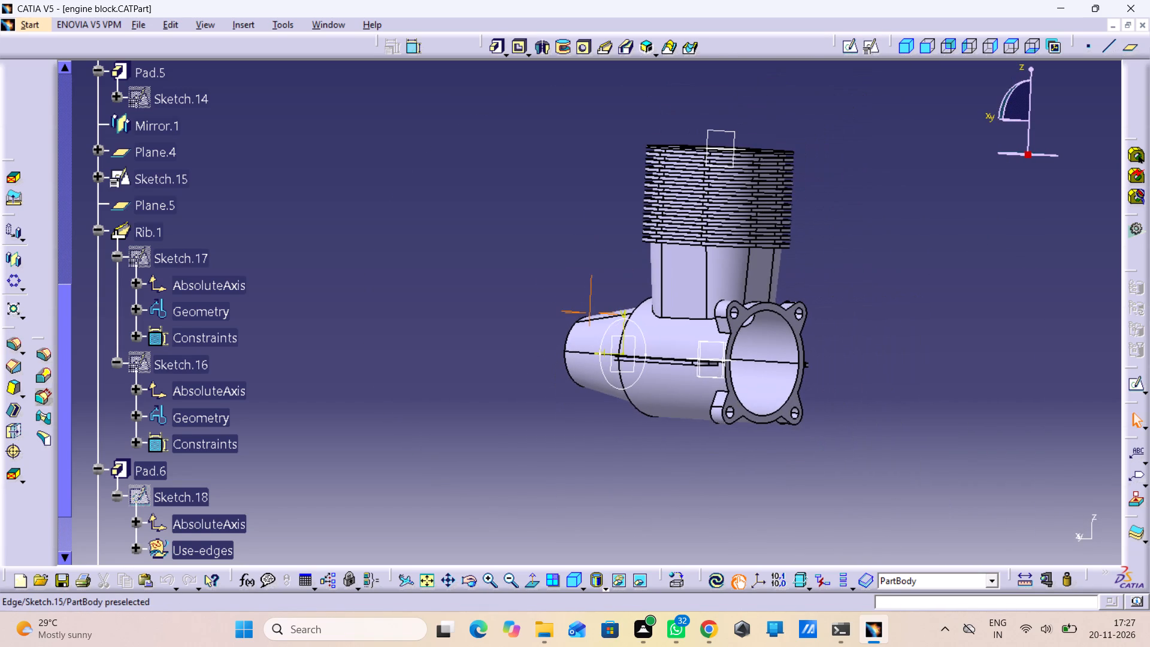
pyautogui.moveTo(589, 211); pyautogui.dragTo(529, 220, button='middle')
pyautogui.scroll(-1, 585, 210)
pyautogui.press('Tab')
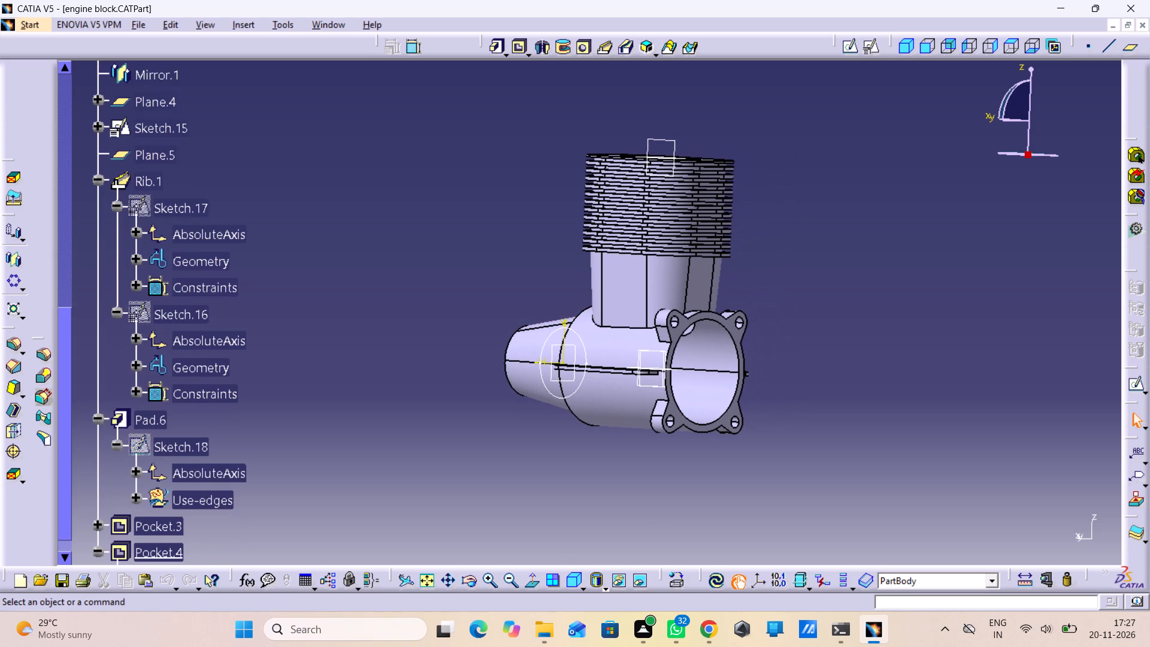
# Print the engine block in isometric view with Microsoft Print to PDF, saving the output as "engine bloock" in the piston folder.
pyautogui.hotkey('ctrl', 'p')
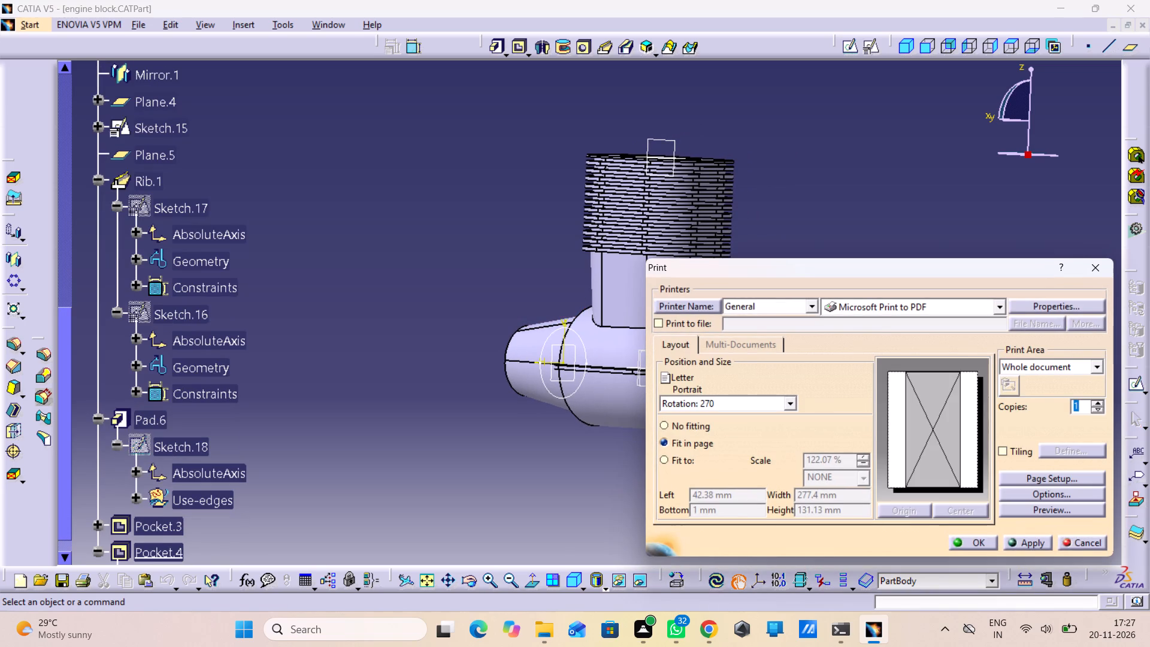
pyautogui.click(1110, 261)
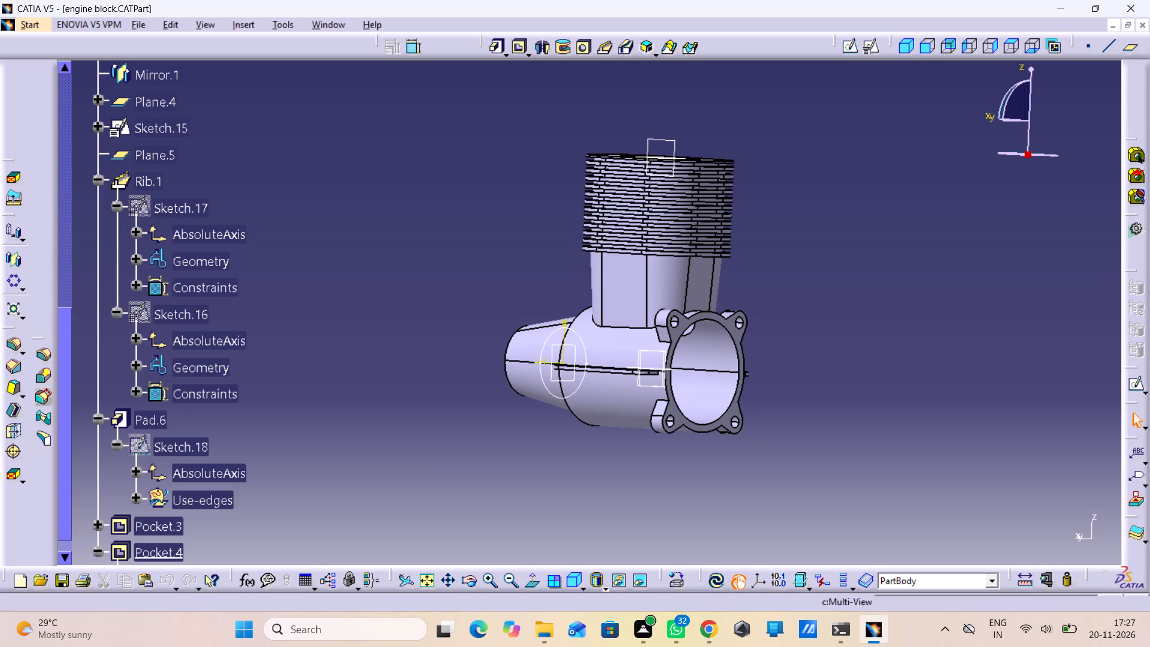
pyautogui.click(570, 581)
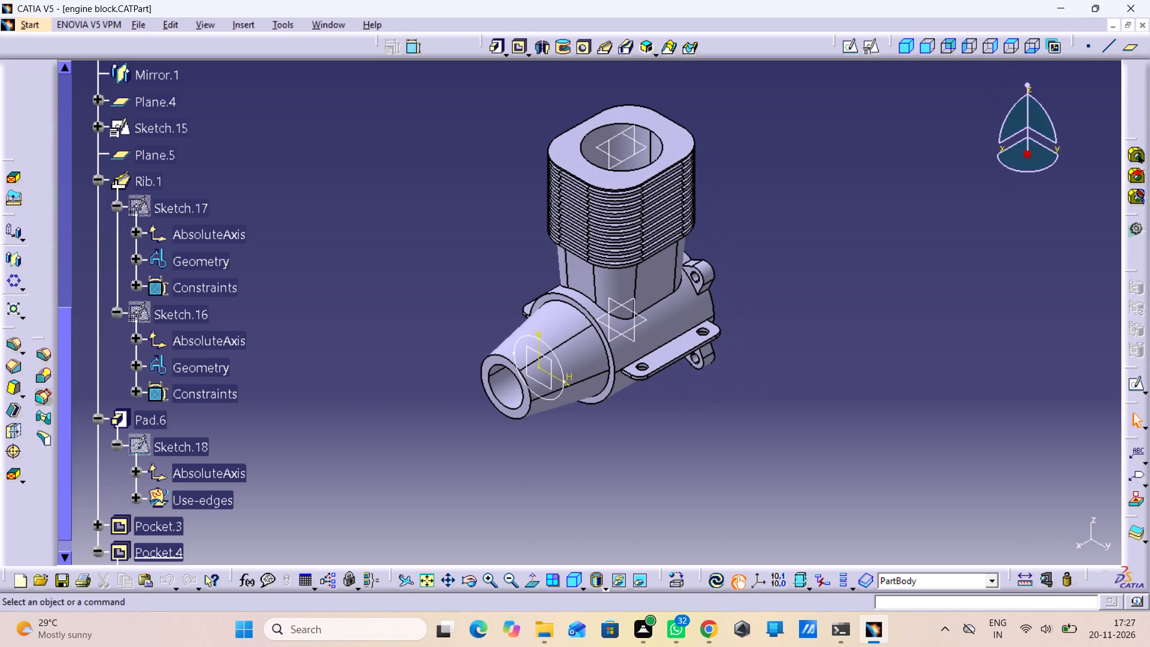
pyautogui.hotkey('ctrl', 'p')
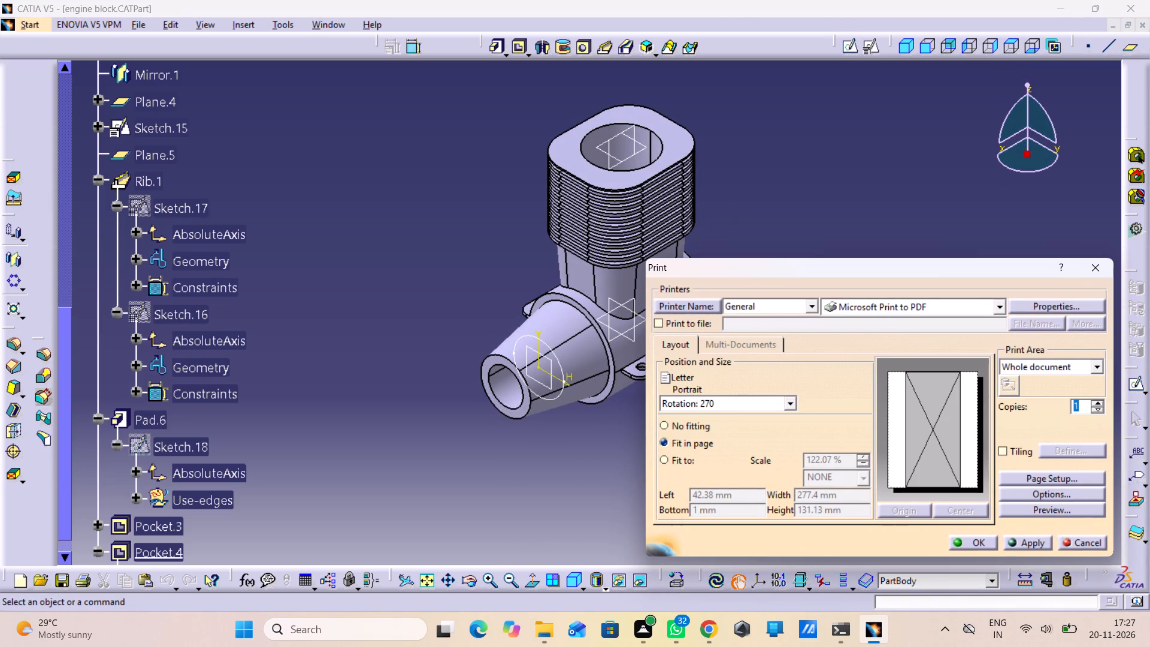
pyautogui.press('e')
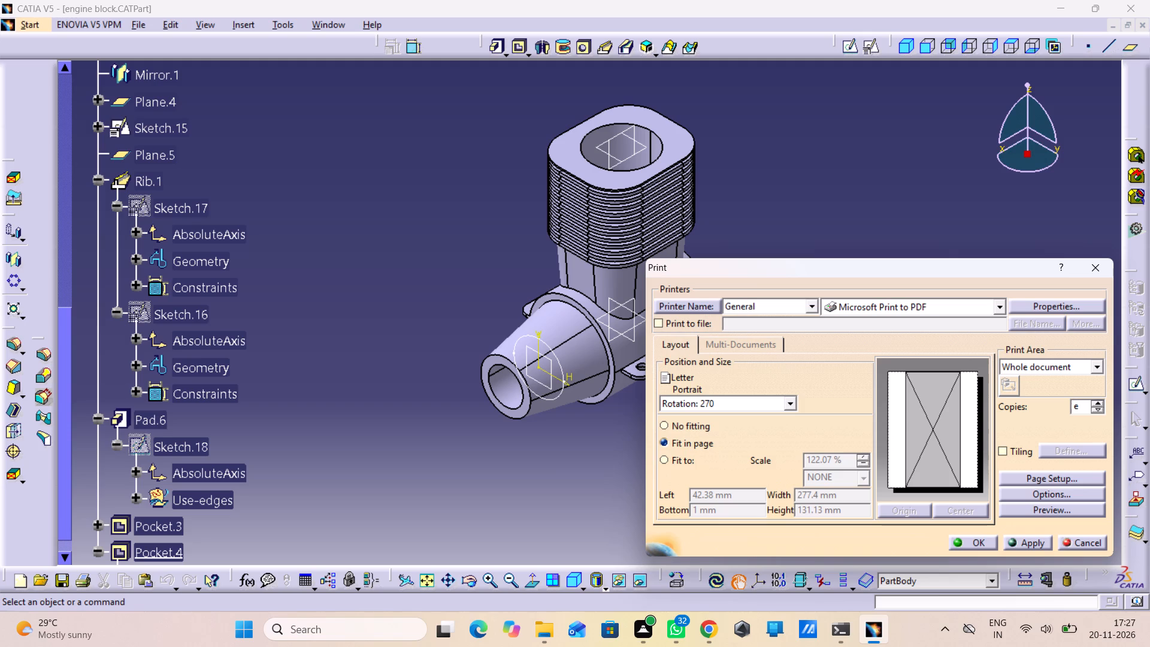
pyautogui.click(964, 549)
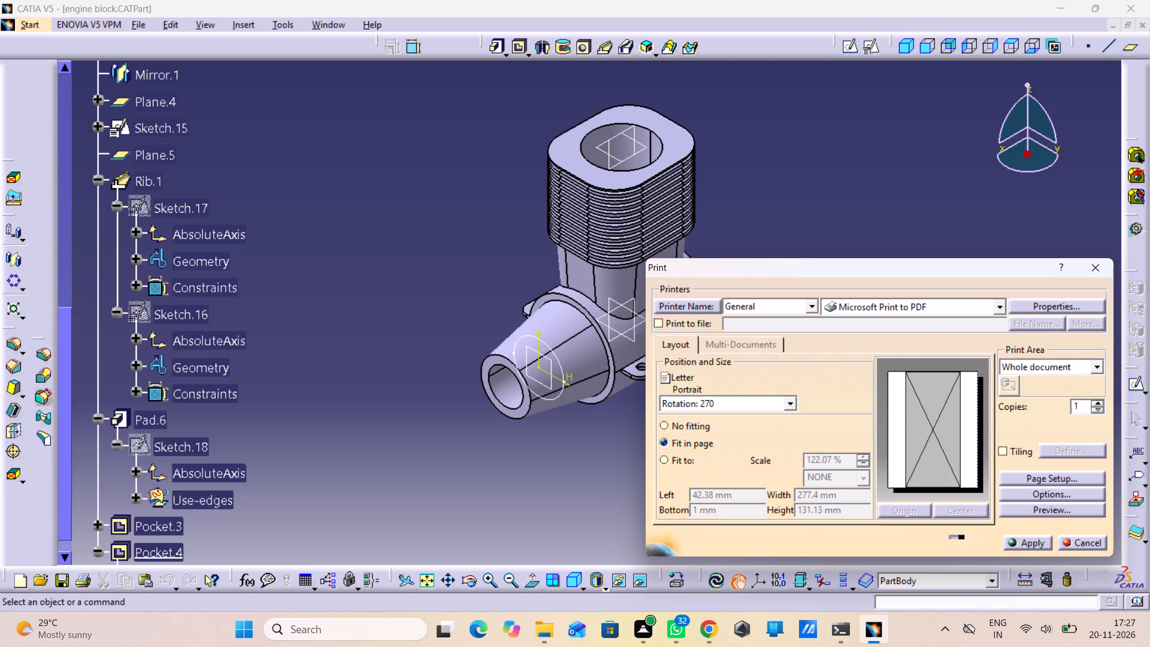
pyautogui.write('engine')
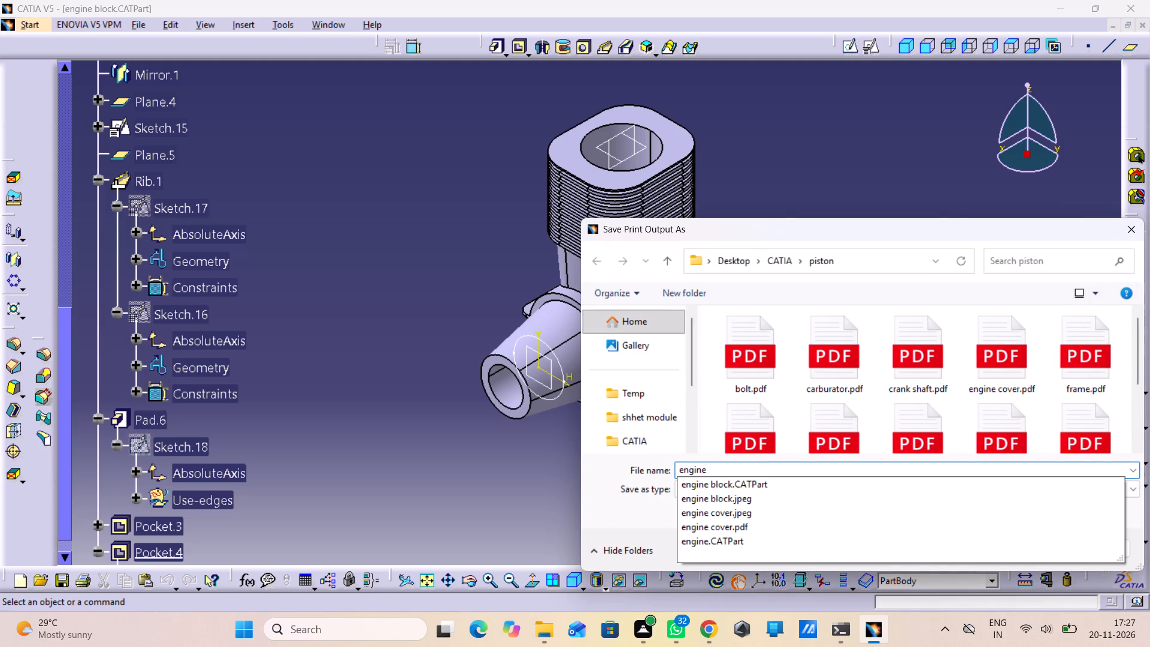
pyautogui.press('space')
pyautogui.write('bloocj')
pyautogui.press('BackSpace')
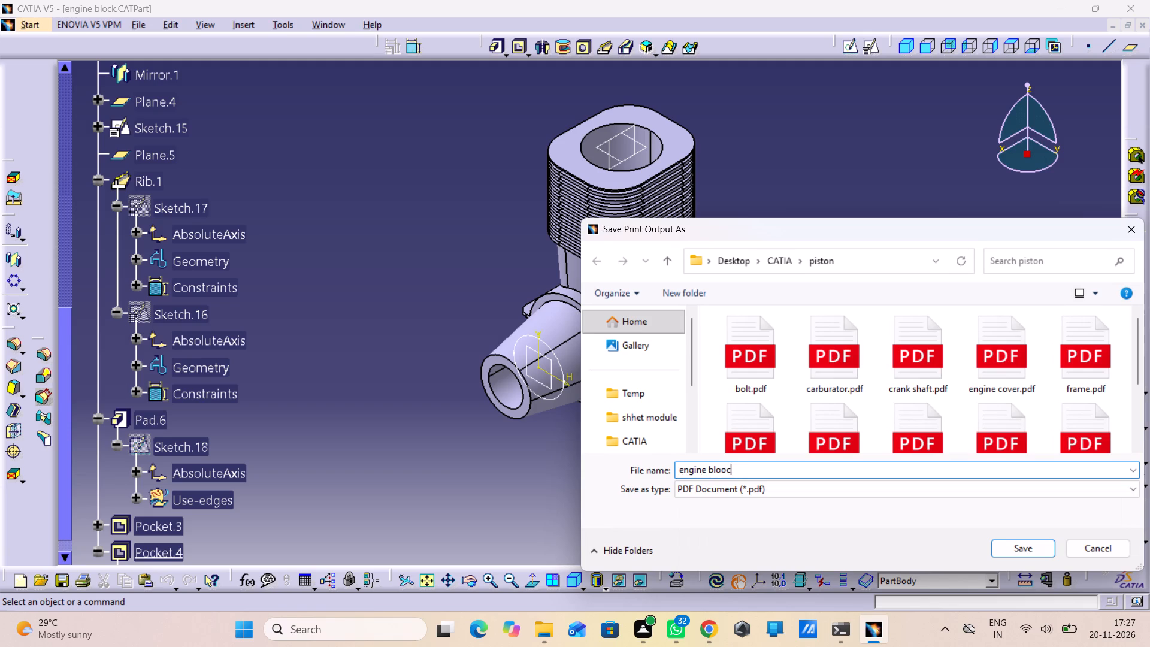
pyautogui.press('k')
pyautogui.click(1005, 554)
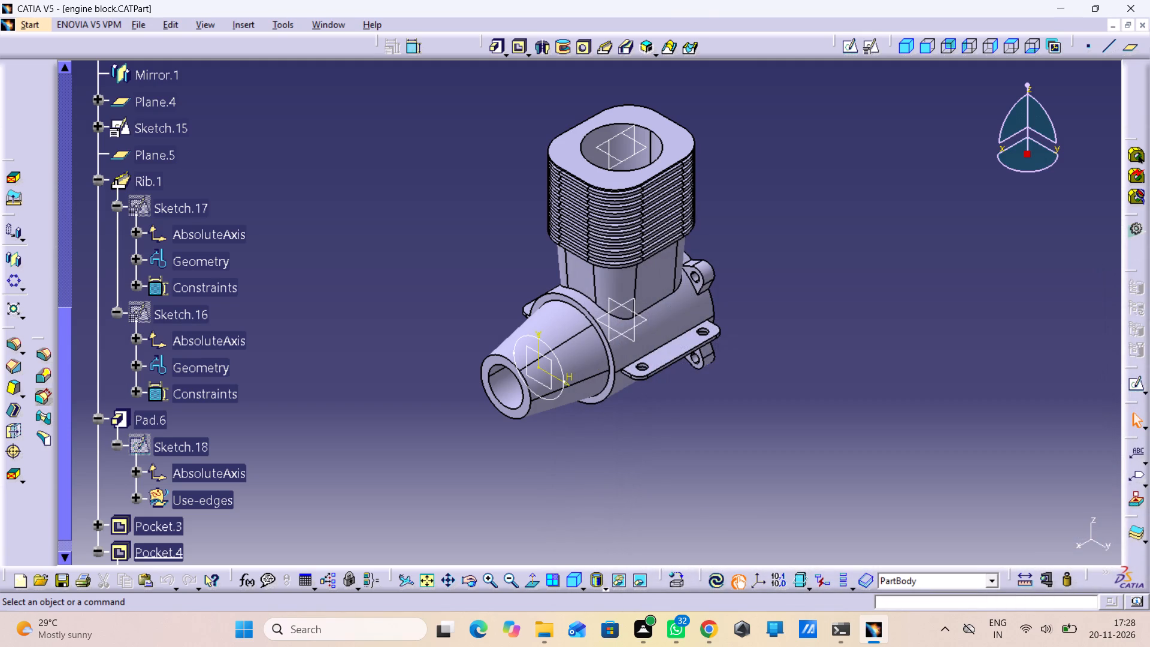